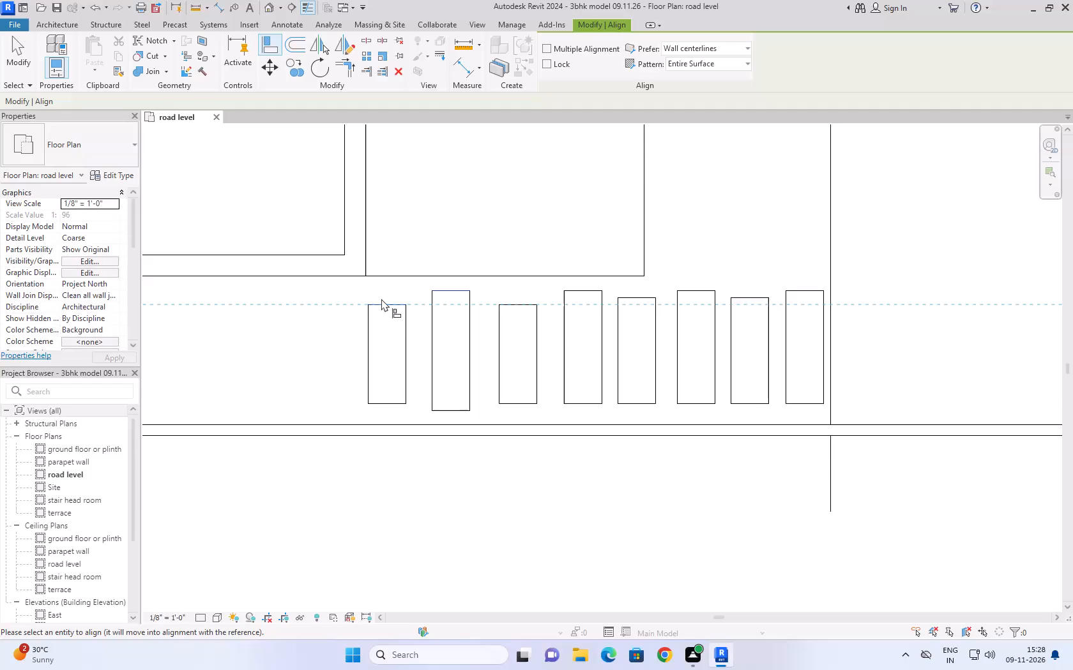
# Align the upper edges of the fifth and seventh slabs with the first slab's upper edge using Align.
pyautogui.click(644, 299)
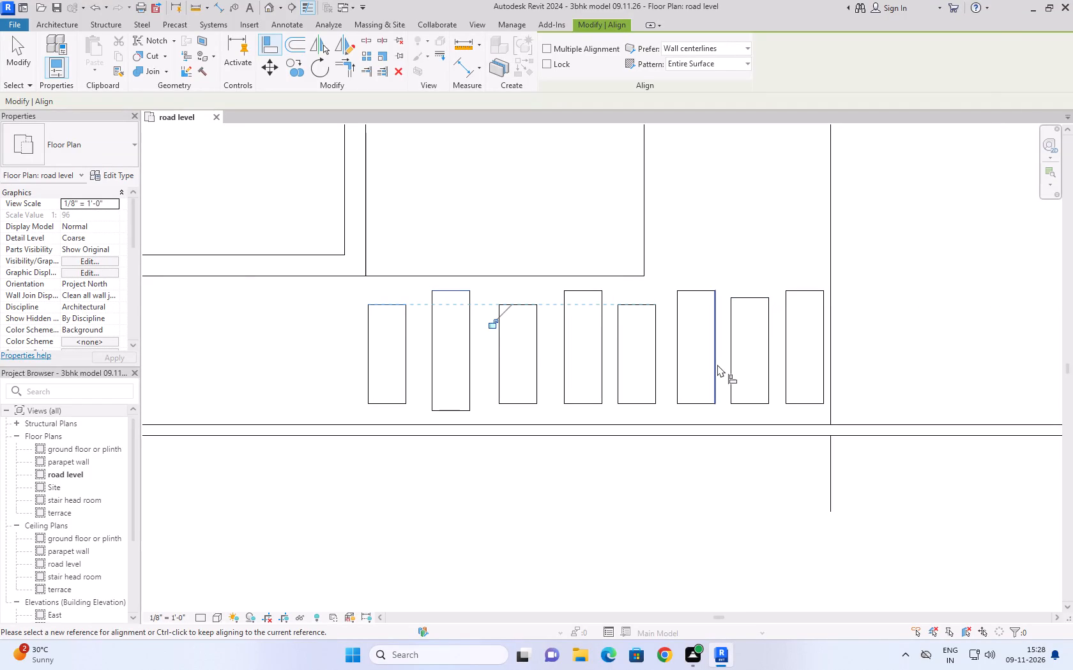
pyautogui.write('al')
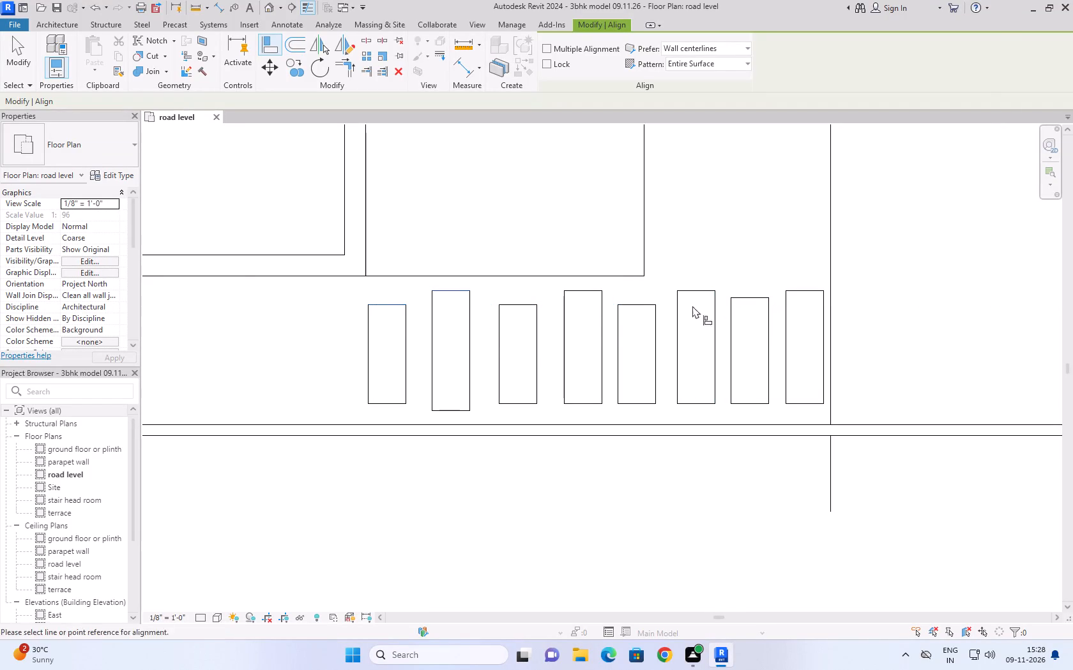
pyautogui.click(384, 302)
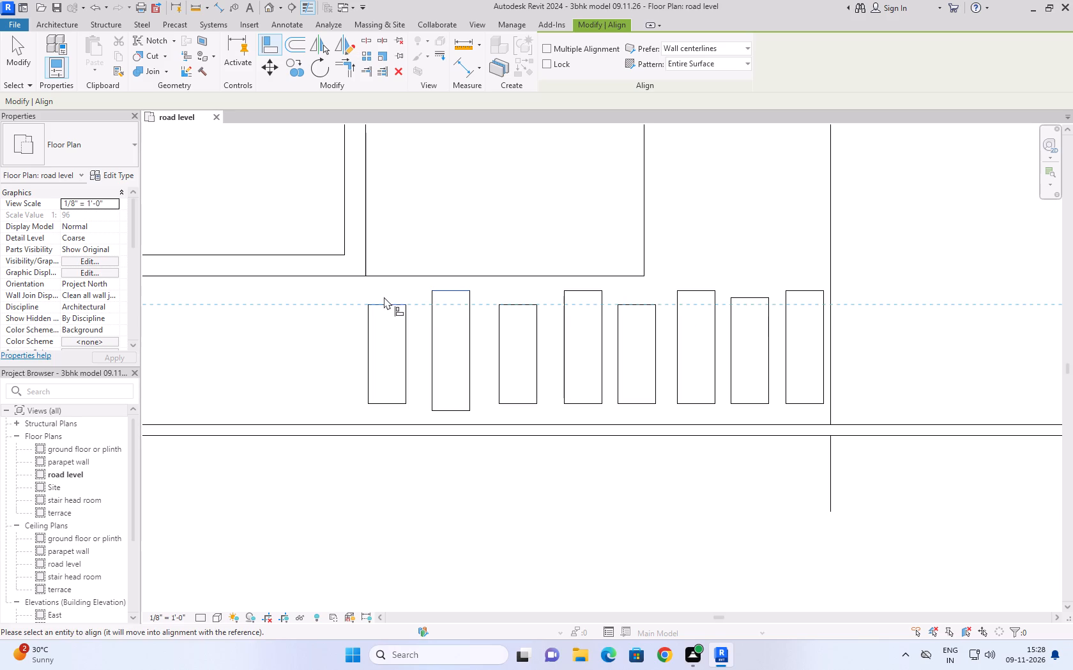
pyautogui.click(744, 297)
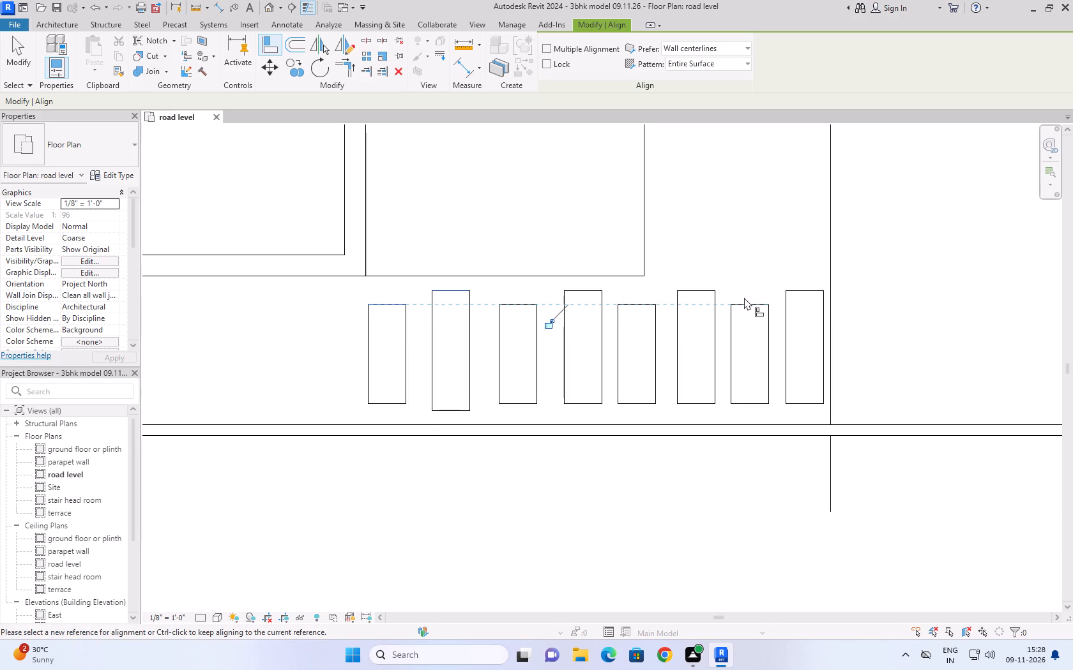
pyautogui.scroll(-3, 752, 383)
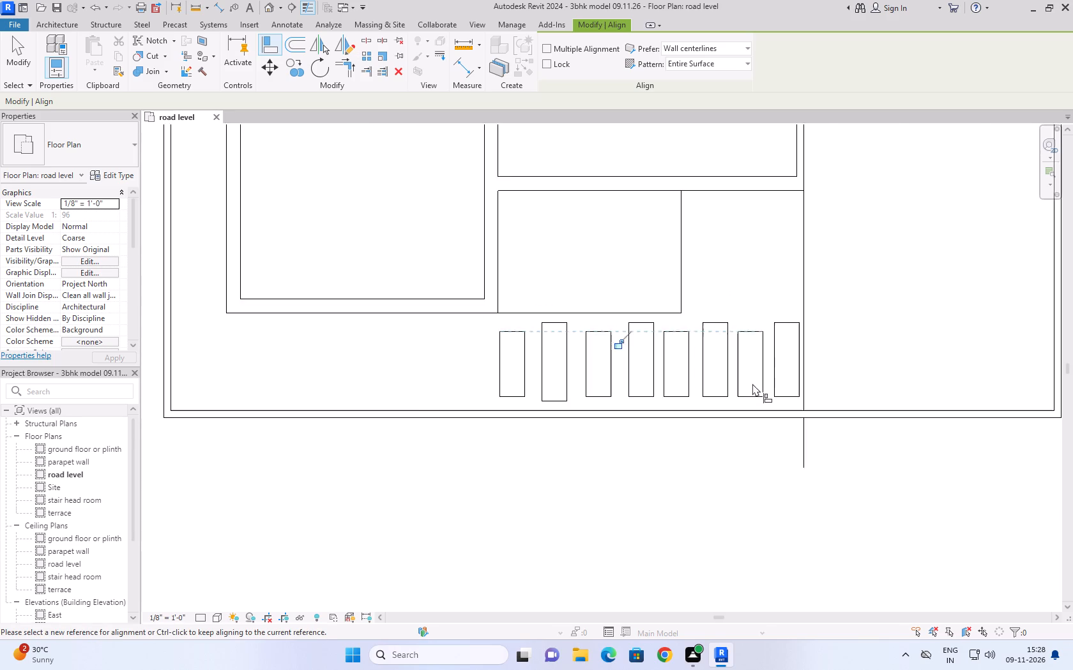
pyautogui.scroll(-5, 752, 383)
pyautogui.scroll(-3, 642, 480)
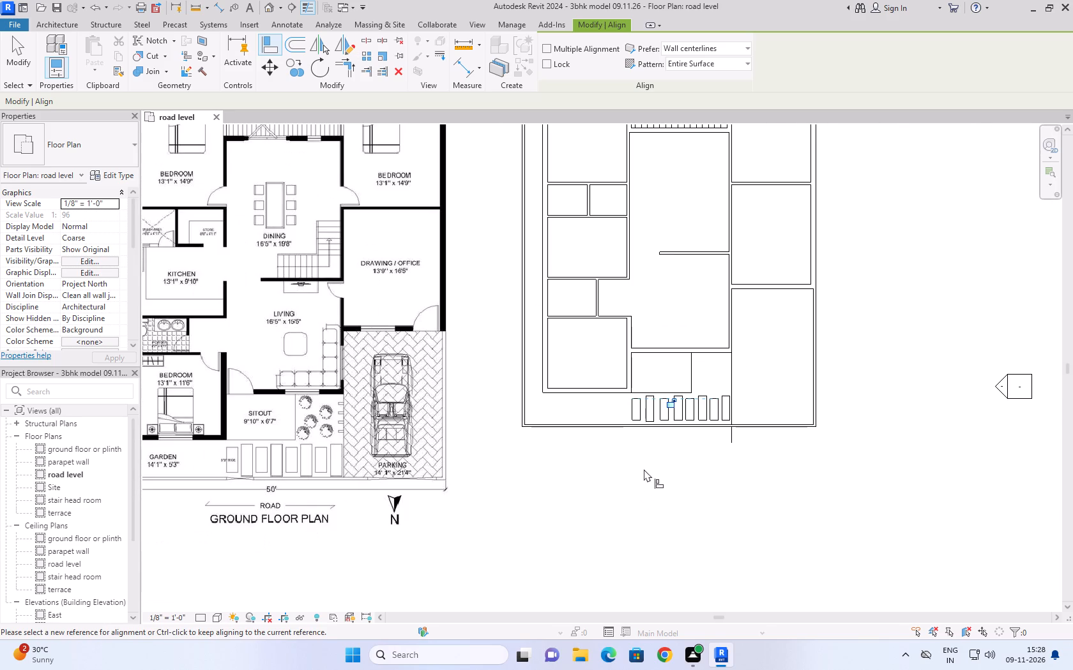
pyautogui.press('Escape')
pyautogui.scroll(6, 650, 431)
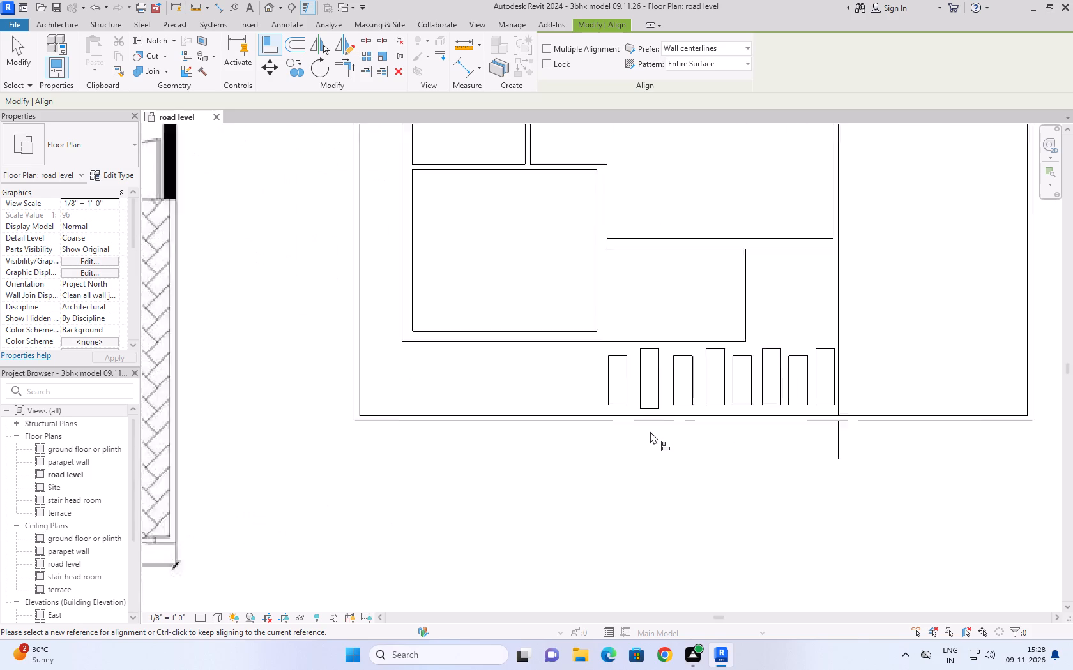
pyautogui.scroll(1, 650, 431)
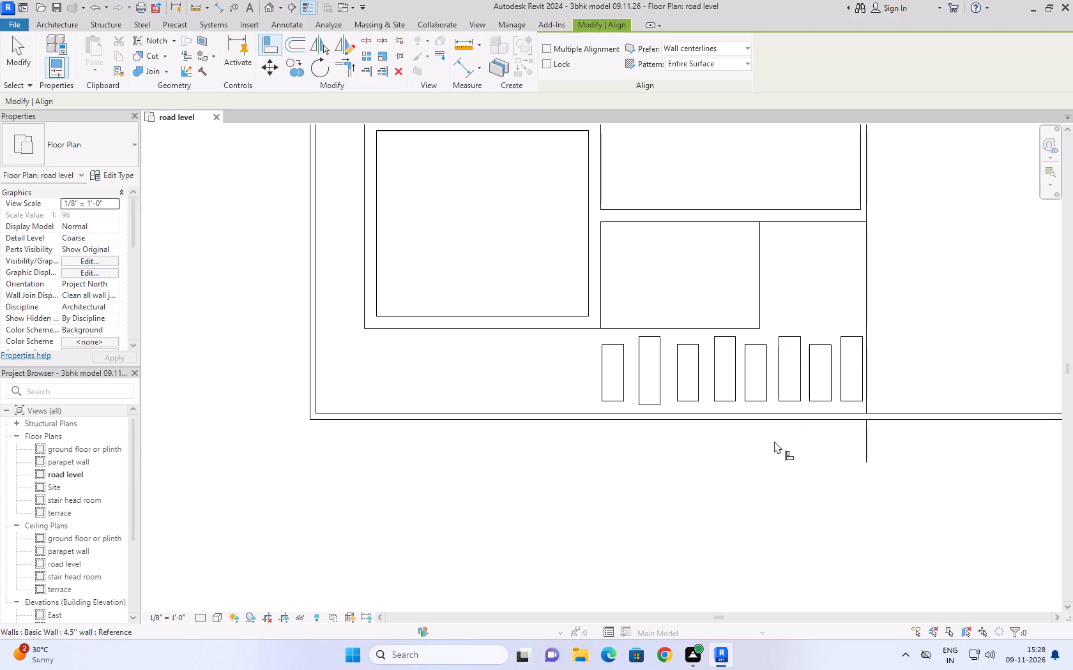
pyautogui.press('Escape')
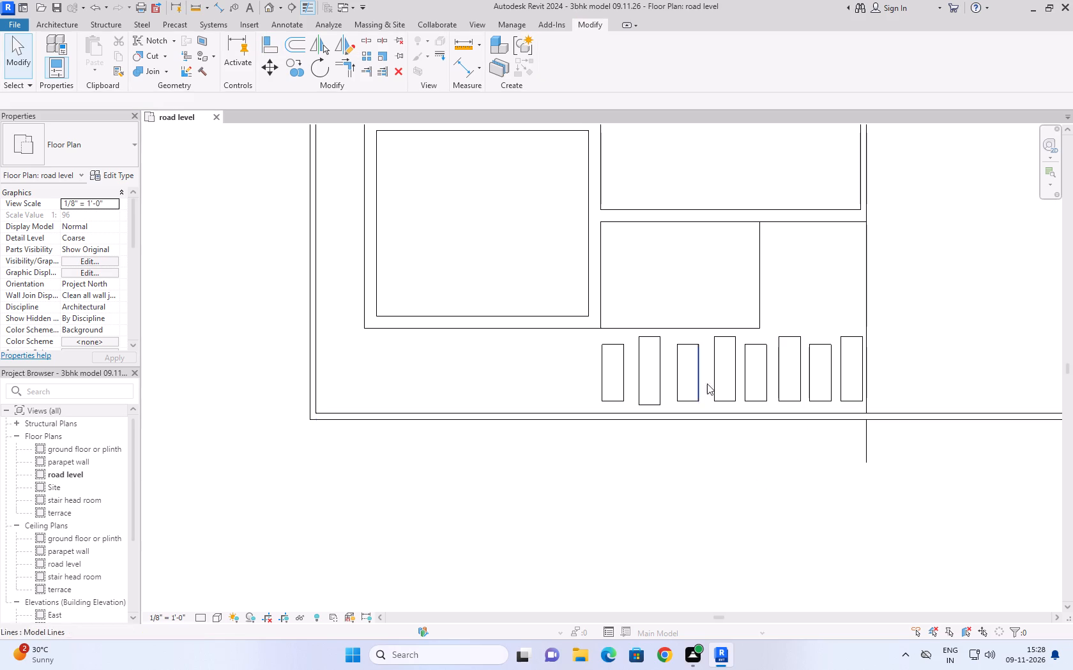
# Check the second slab's lower edge and set the fourth slab's lower edge 4'-3" from its upper edge.
pyautogui.scroll(2, 740, 431)
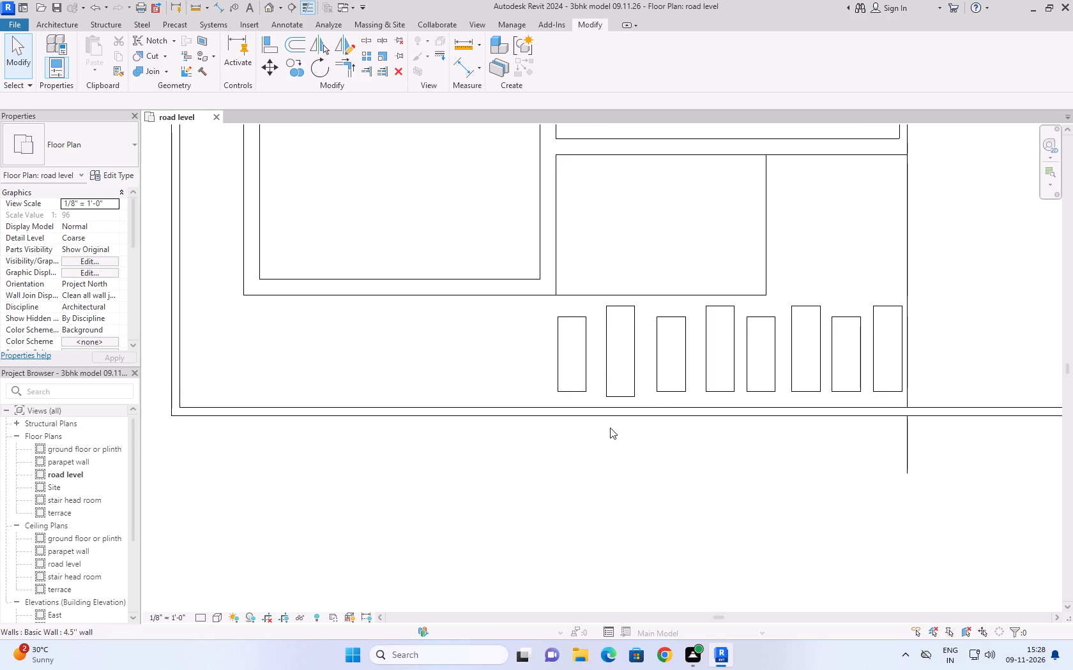
pyautogui.scroll(-1, 716, 451)
pyautogui.scroll(1, 711, 466)
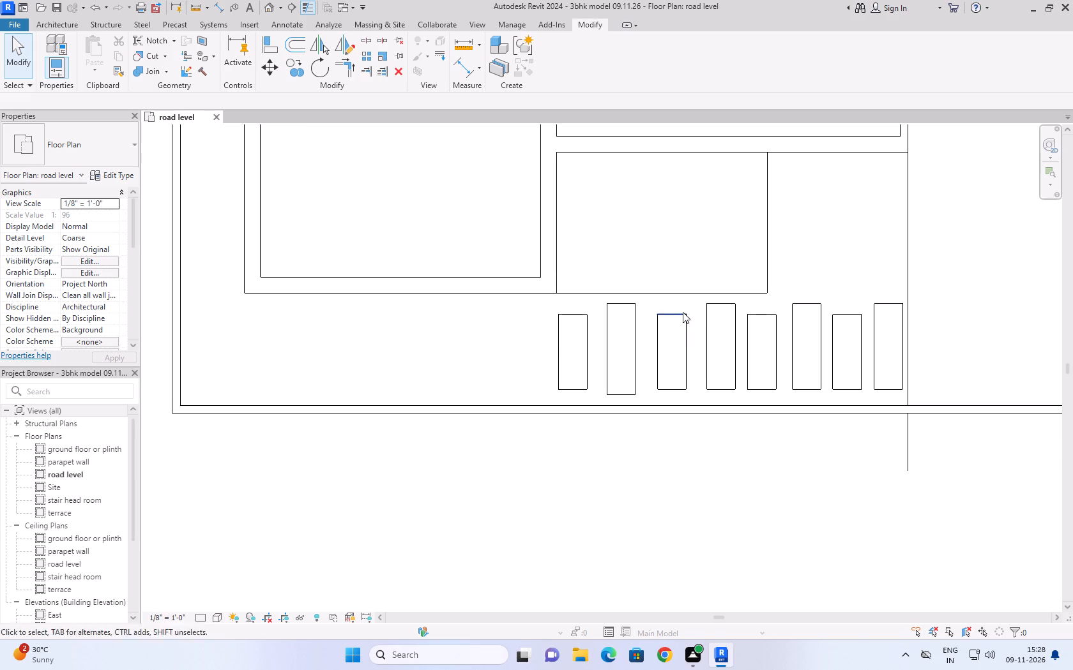
pyautogui.click(634, 341)
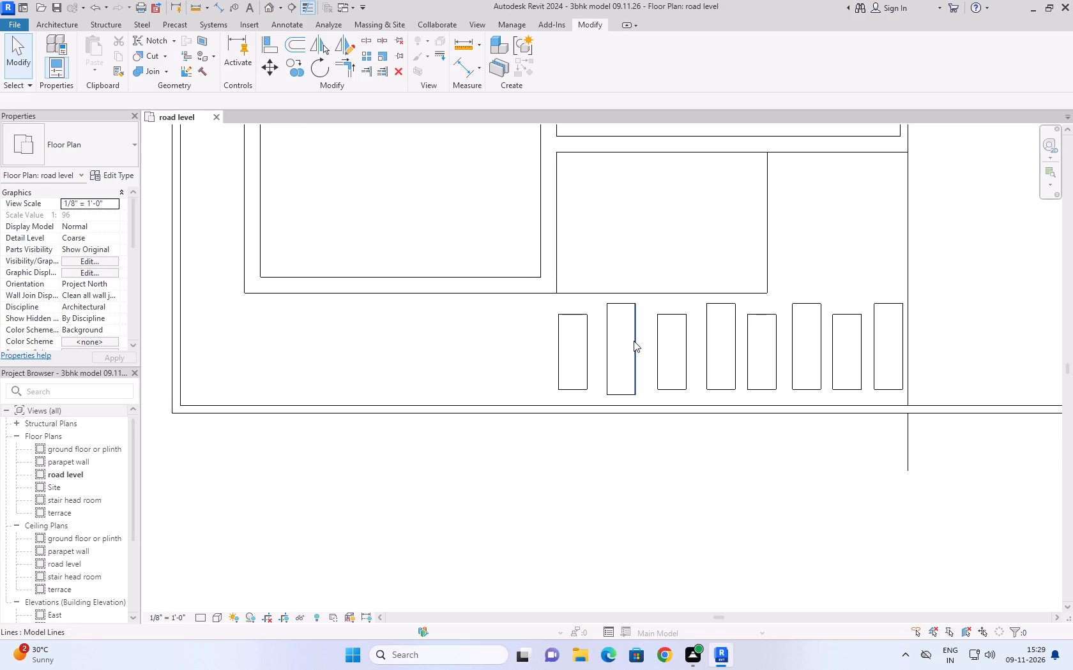
pyautogui.click(620, 392)
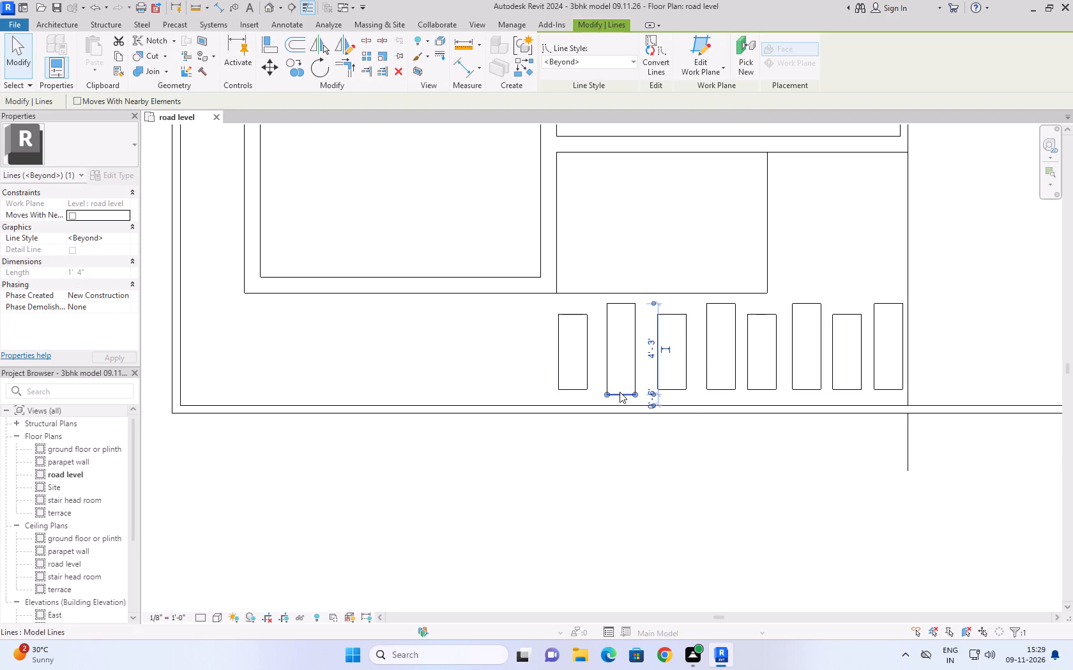
pyautogui.click(720, 387)
pyautogui.scroll(2, 754, 357)
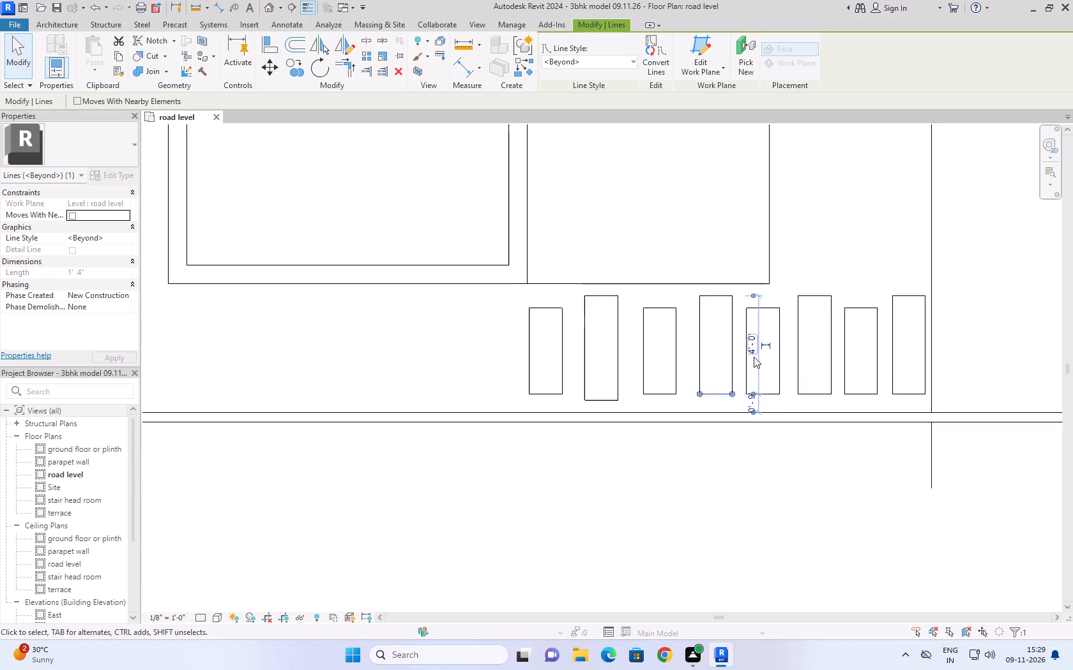
pyautogui.scroll(2, 754, 357)
pyautogui.click(754, 334)
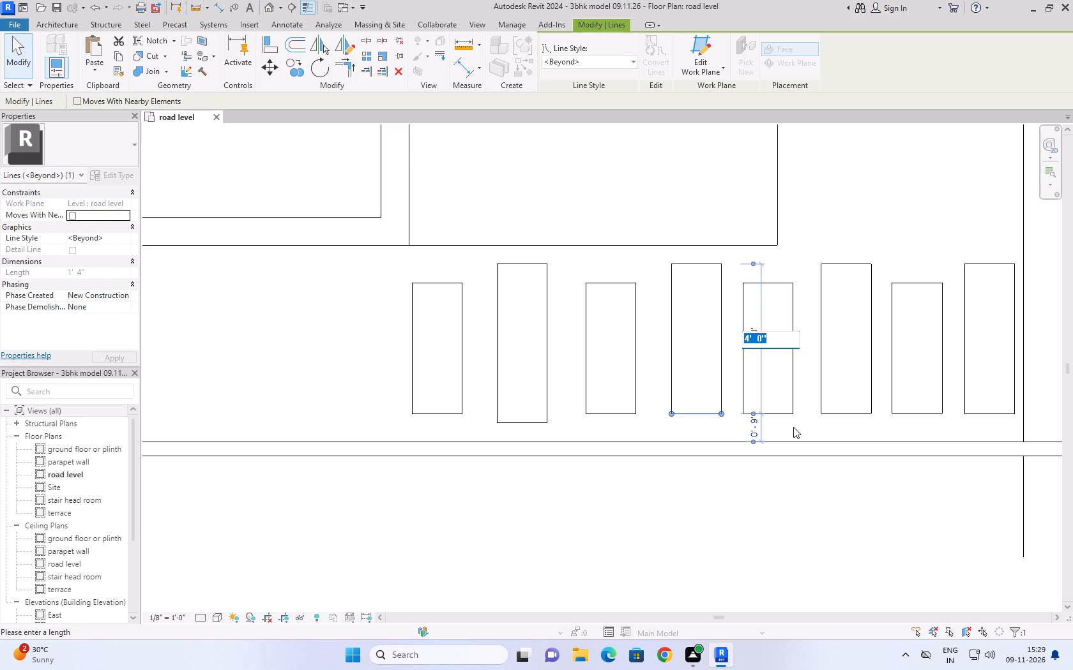
pyautogui.write("4'3")
pyautogui.write("''")
pyautogui.click(796, 524)
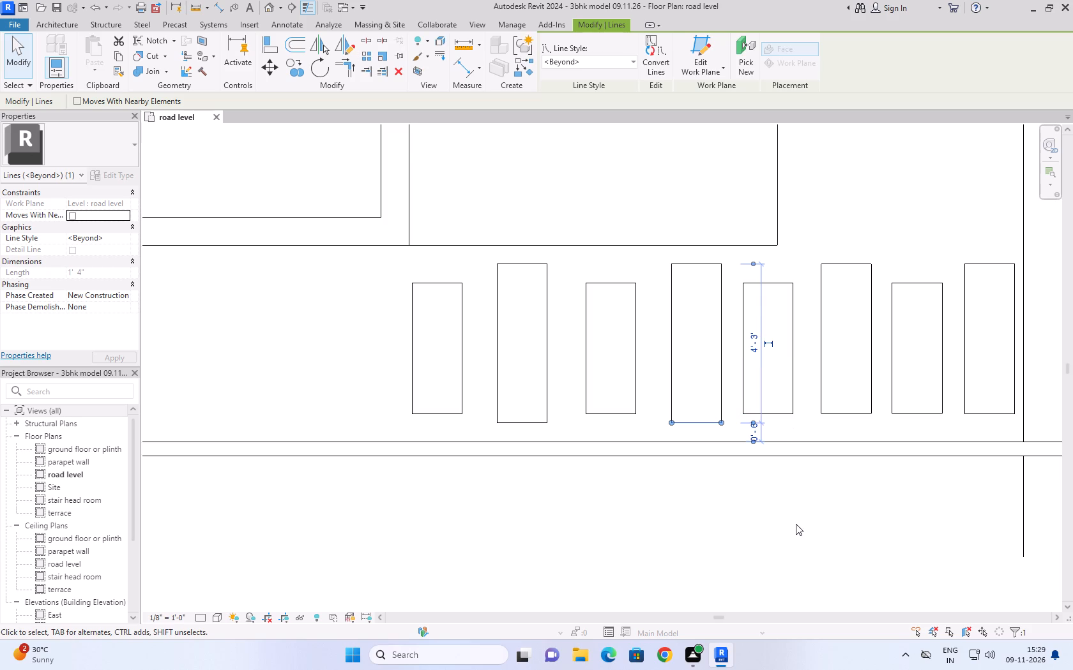
# Set the sixth slab's lower edge 4'-3" from its upper edge.
pyautogui.click(867, 314)
pyautogui.click(869, 311)
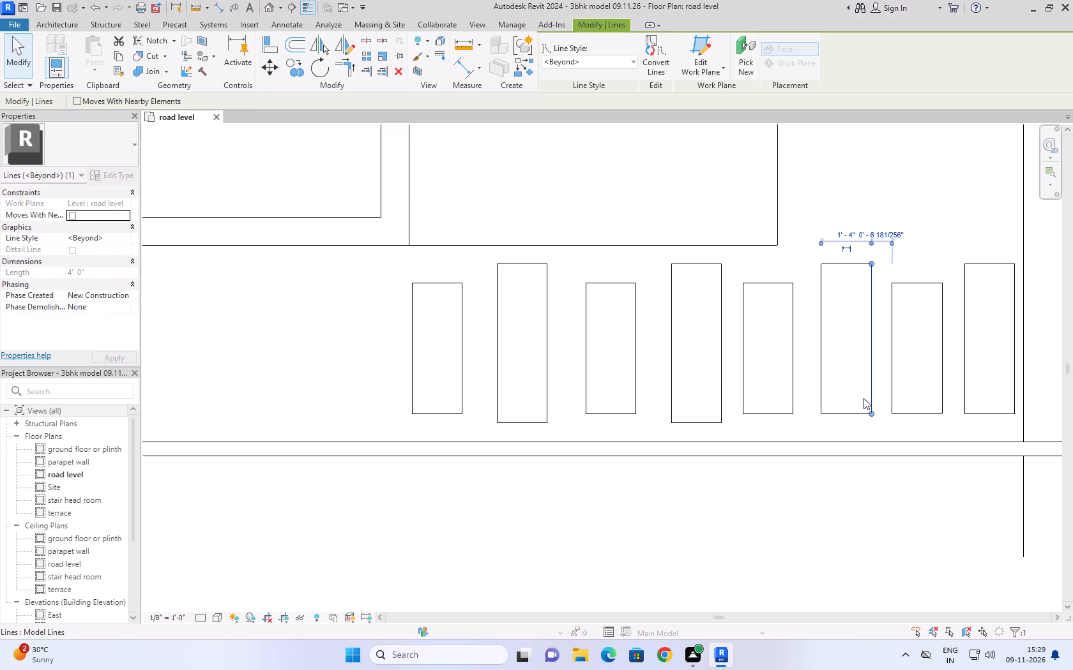
pyautogui.click(857, 411)
pyautogui.click(887, 338)
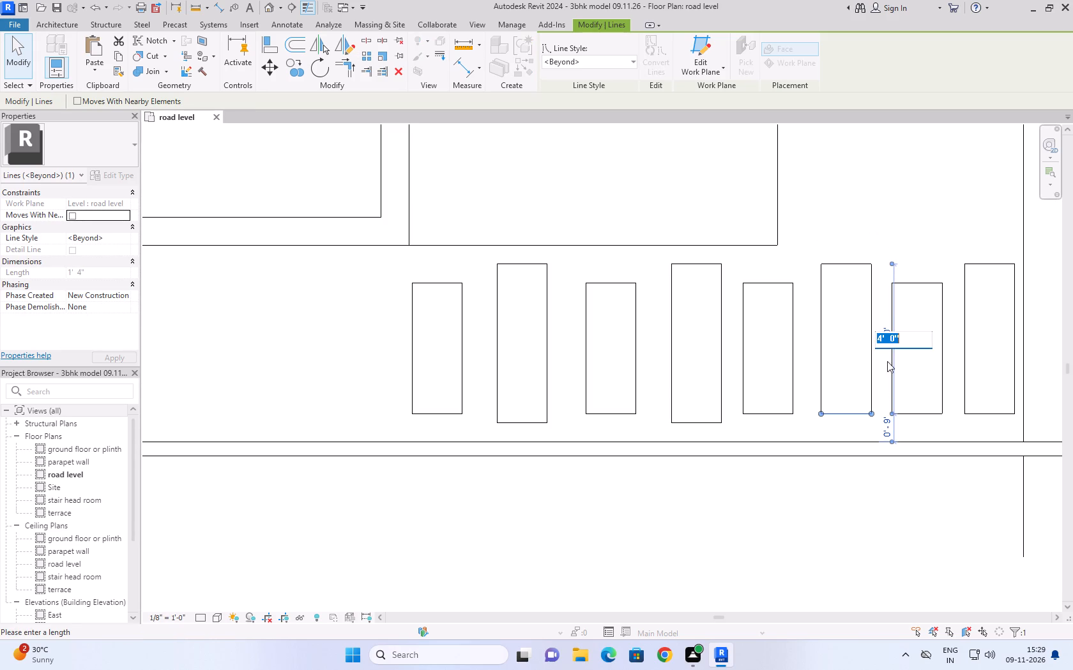
pyautogui.press('4')
pyautogui.write("'3")
pyautogui.write("''")
pyautogui.click(880, 555)
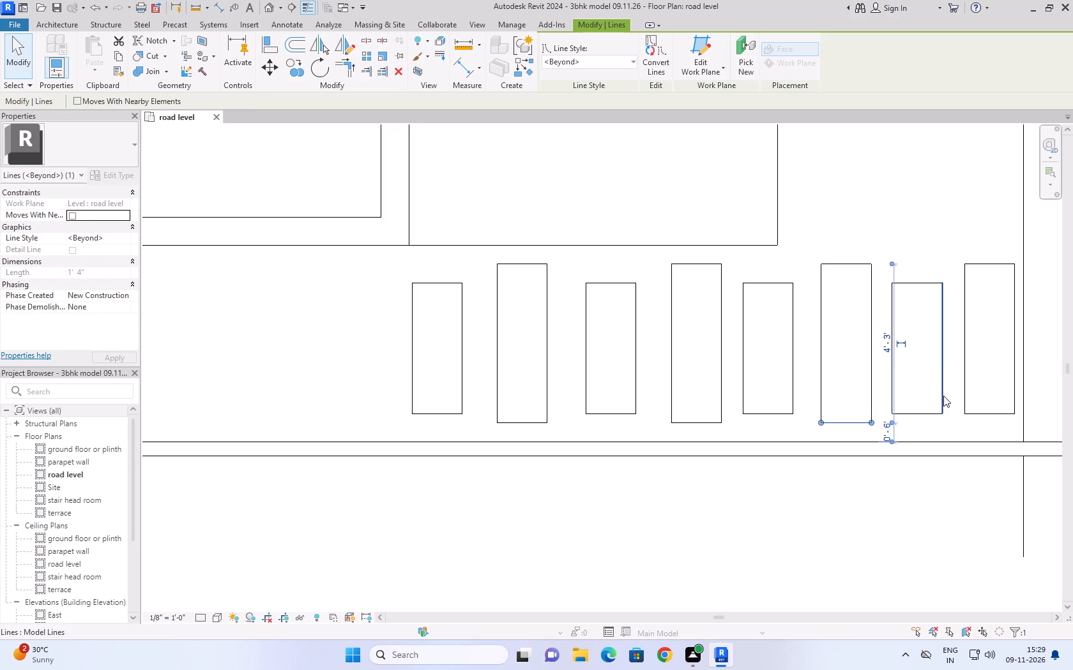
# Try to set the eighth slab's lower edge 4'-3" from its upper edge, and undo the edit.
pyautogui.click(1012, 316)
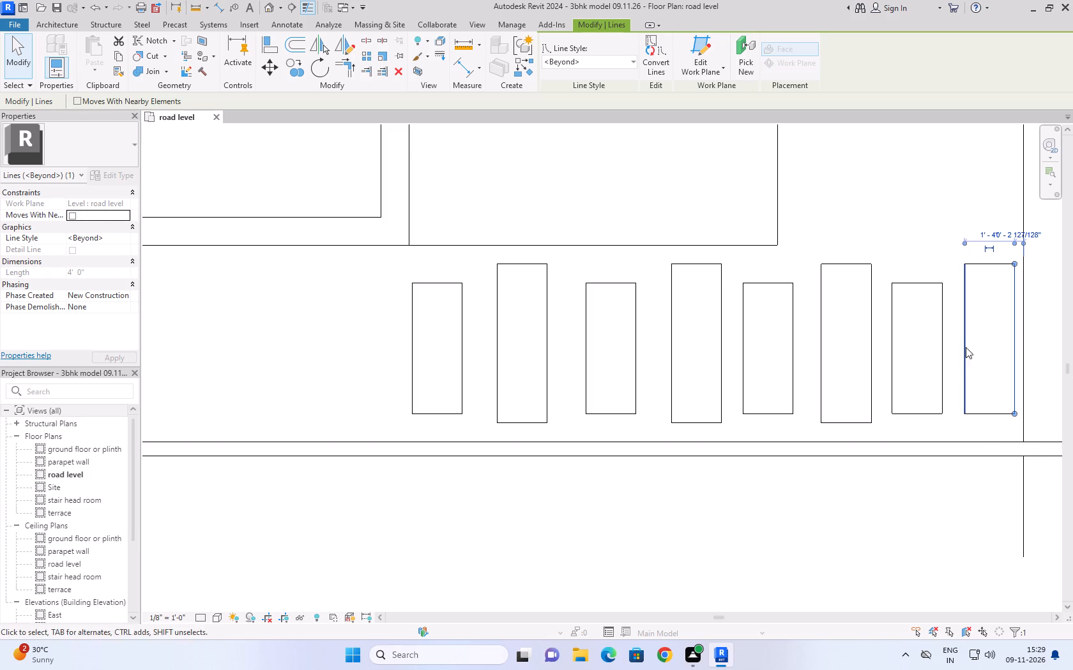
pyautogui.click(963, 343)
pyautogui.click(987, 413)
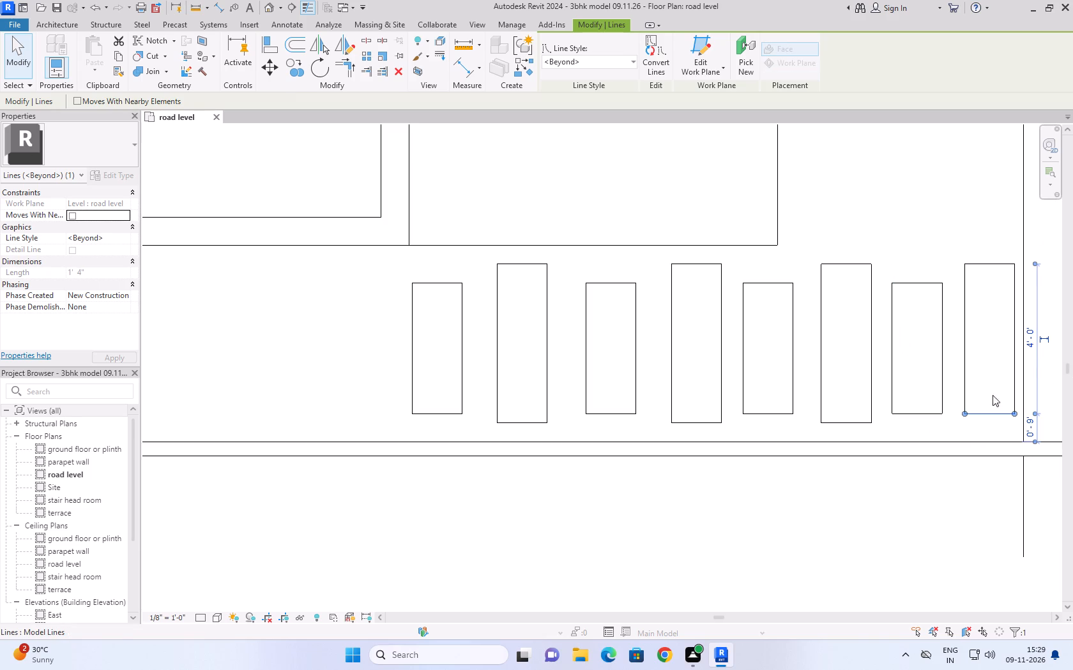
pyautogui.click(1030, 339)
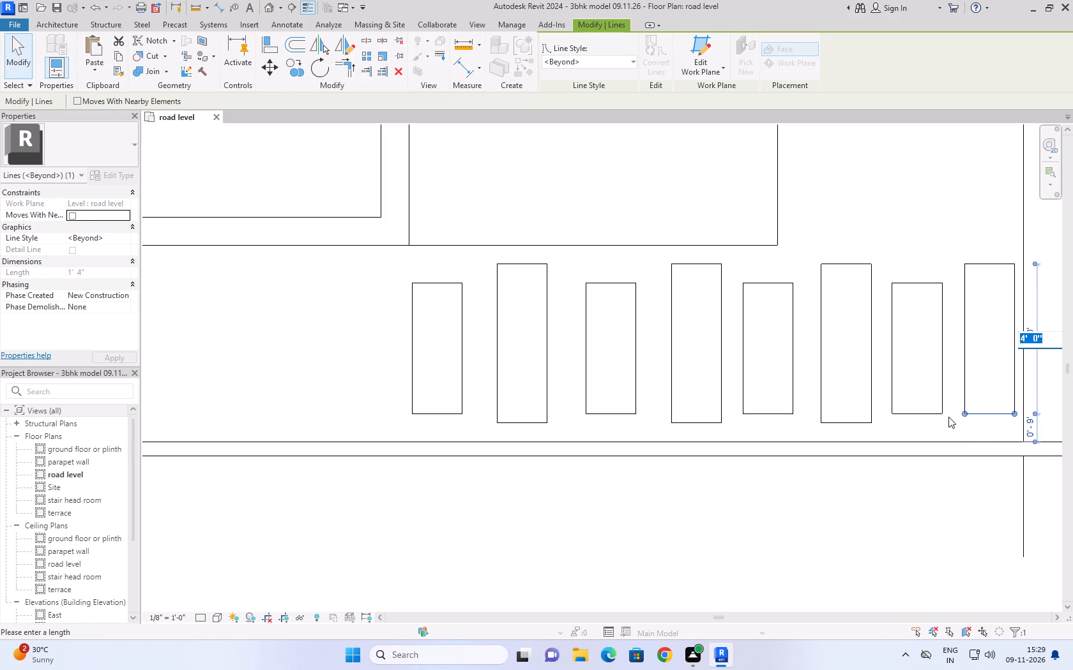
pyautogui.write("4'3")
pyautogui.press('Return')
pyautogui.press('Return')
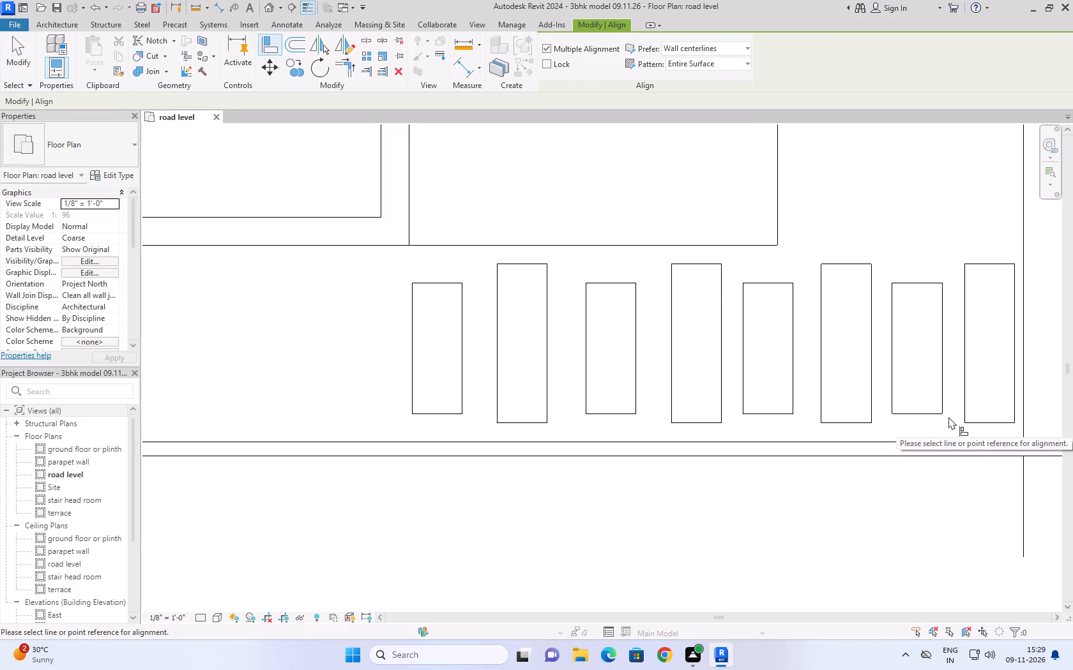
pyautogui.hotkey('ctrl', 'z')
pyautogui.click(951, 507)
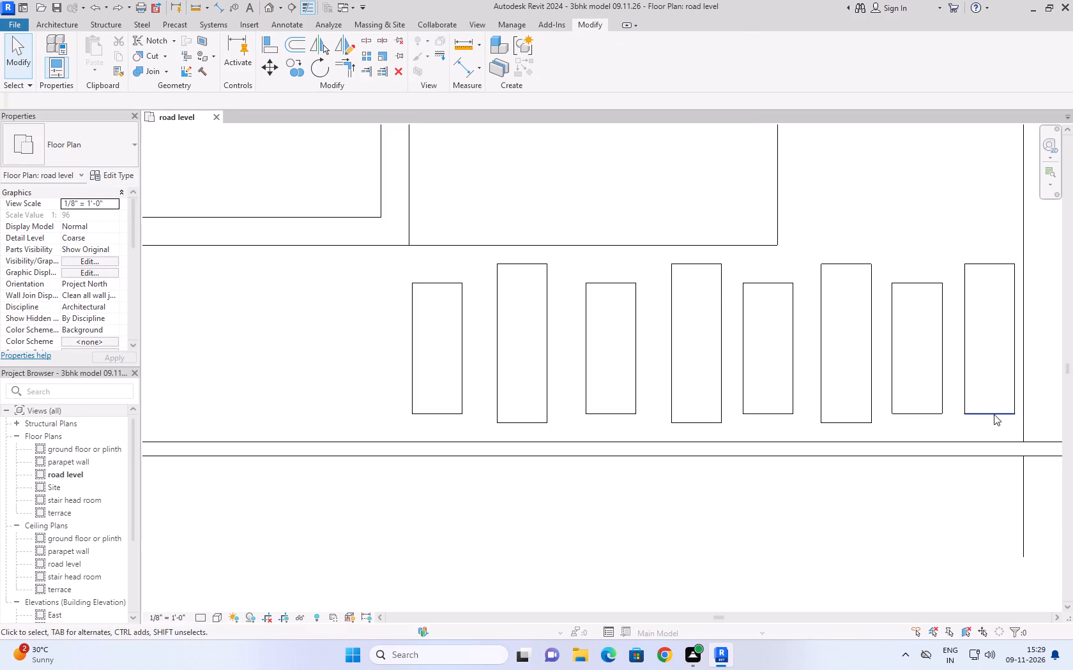
# Set the eighth slab's lower edge 4'-3" from its upper edge.
pyautogui.click(994, 414)
pyautogui.click(1033, 334)
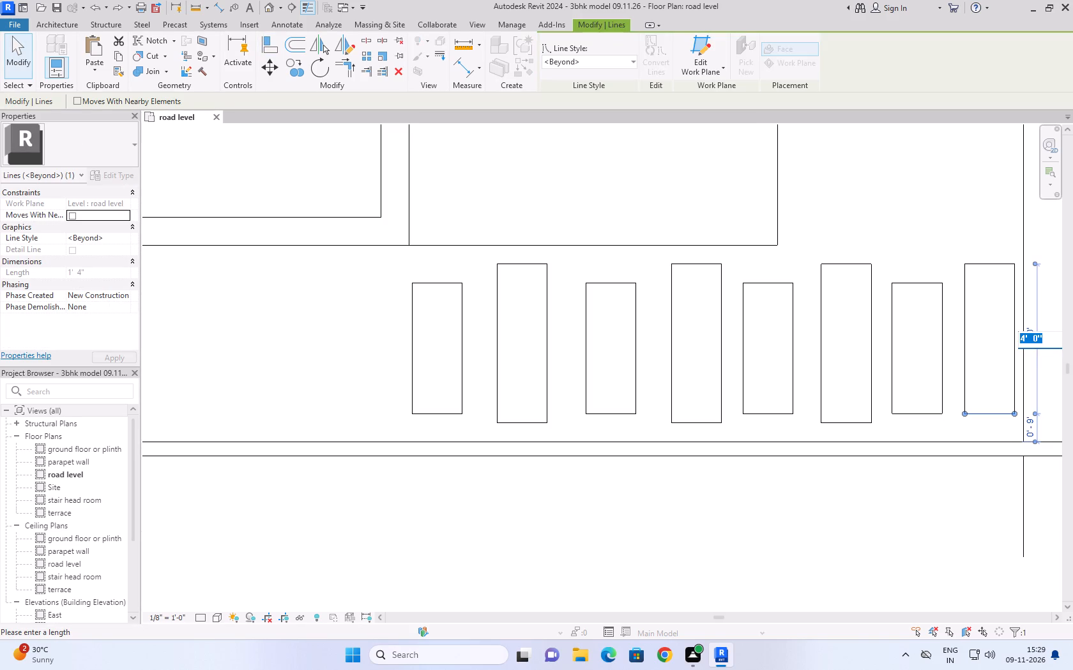
pyautogui.write("4'")
pyautogui.write("3''")
pyautogui.click(948, 190)
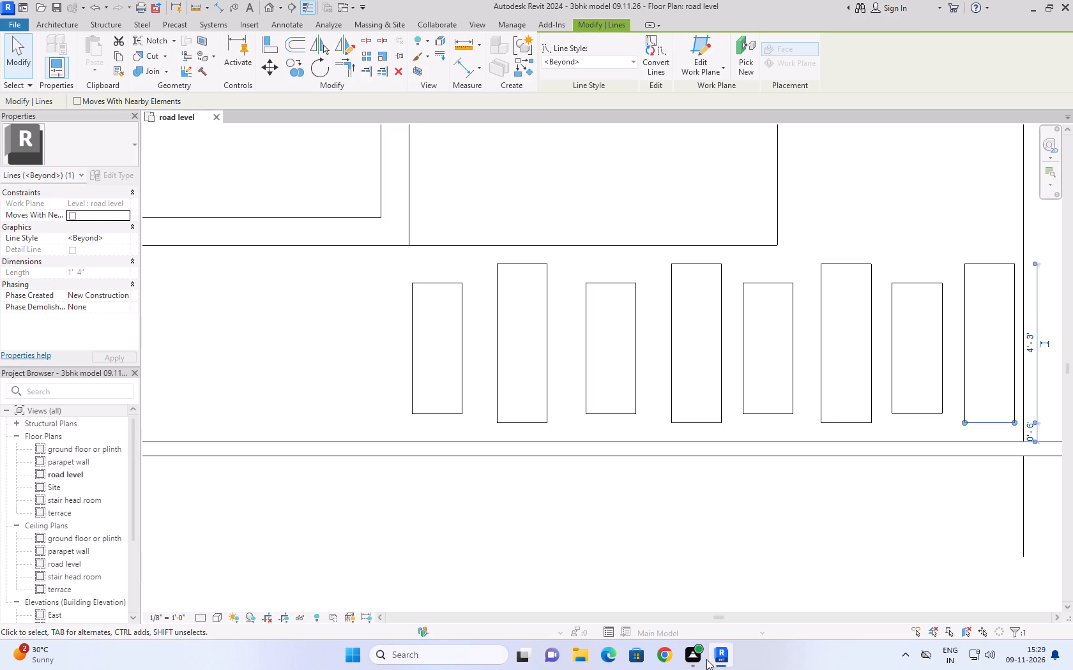
pyautogui.click(724, 478)
# Compare the modelled entrance slabs and front boundary with the garden, sitout and parking area on the reference ground floor plan.
pyautogui.scroll(-5, 724, 478)
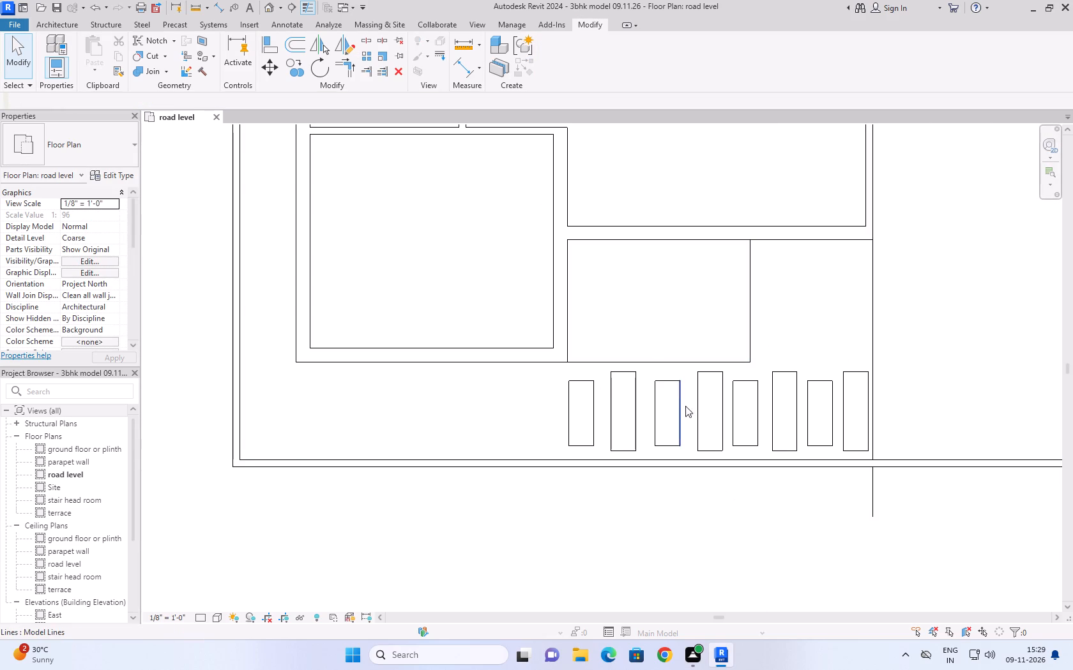
pyautogui.scroll(4, 689, 394)
pyautogui.scroll(-6, 687, 394)
pyautogui.scroll(1, 747, 369)
pyautogui.scroll(-3, 747, 369)
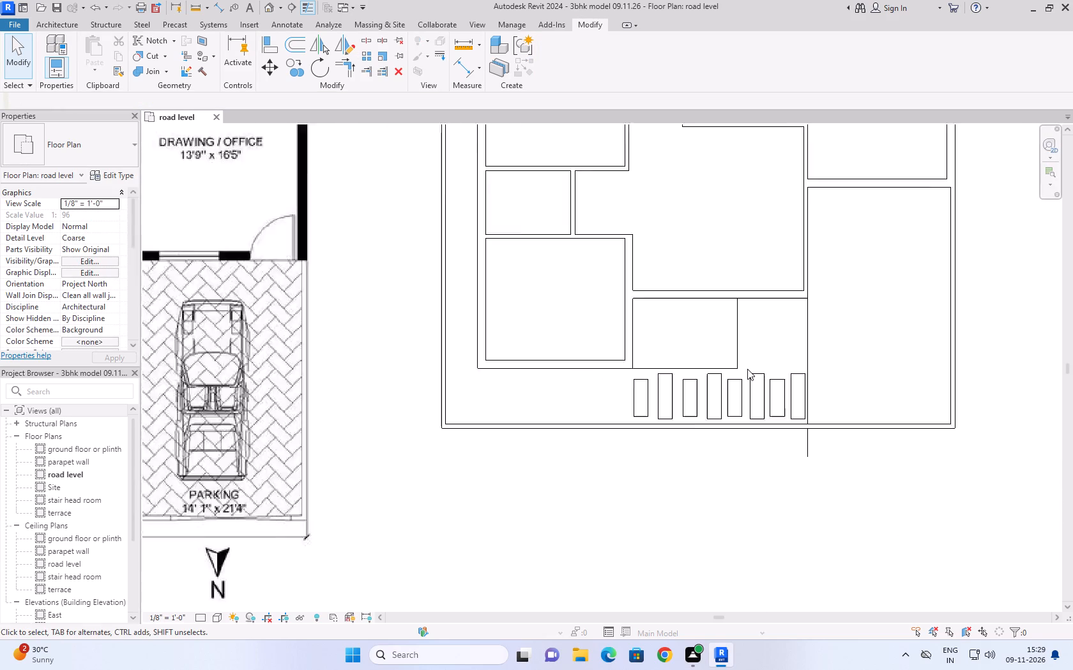
pyautogui.scroll(-4, 747, 369)
pyautogui.moveTo(753, 351); pyautogui.dragTo(643, 471, button='middle')
pyautogui.scroll(-1, 643, 471)
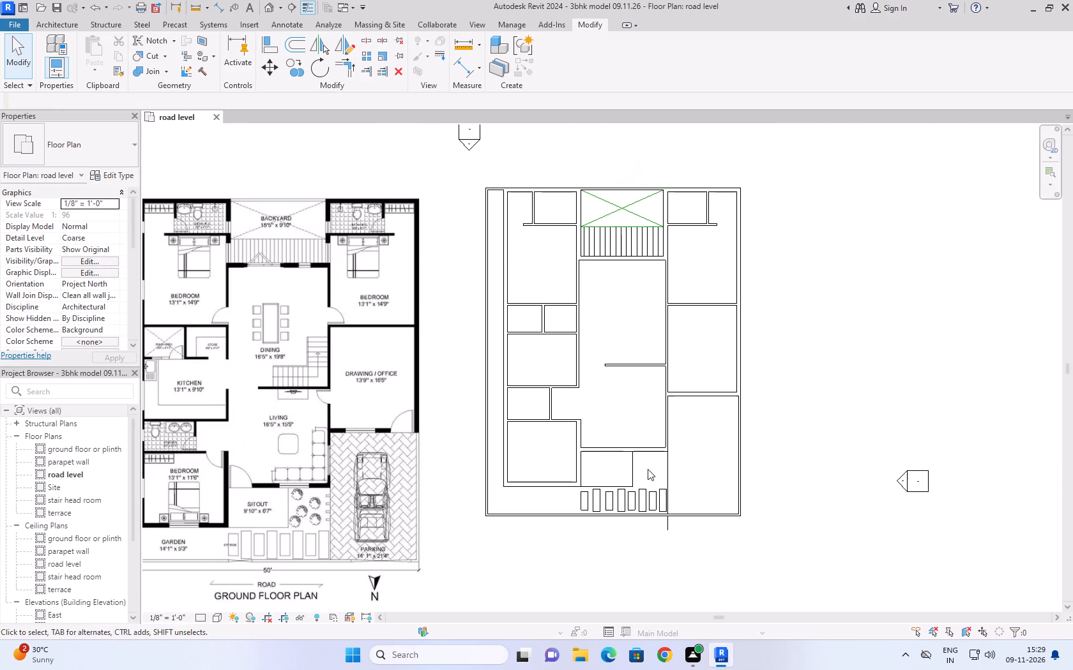
pyautogui.scroll(-2, 534, 398)
pyautogui.scroll(5, 233, 523)
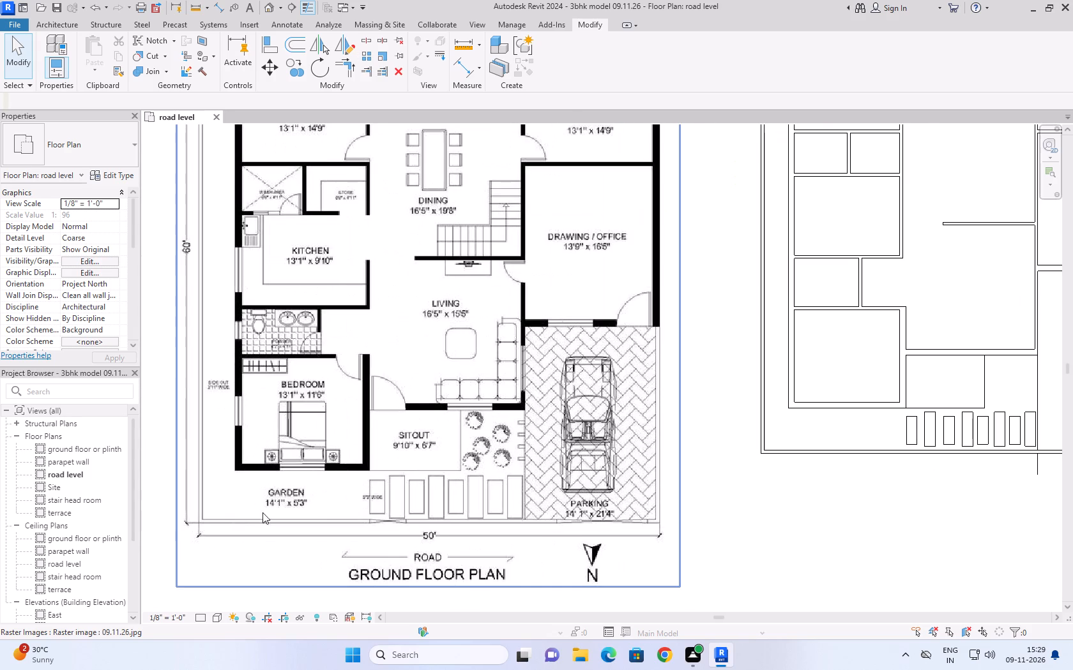
pyautogui.scroll(2, 528, 445)
pyautogui.scroll(-4, 528, 389)
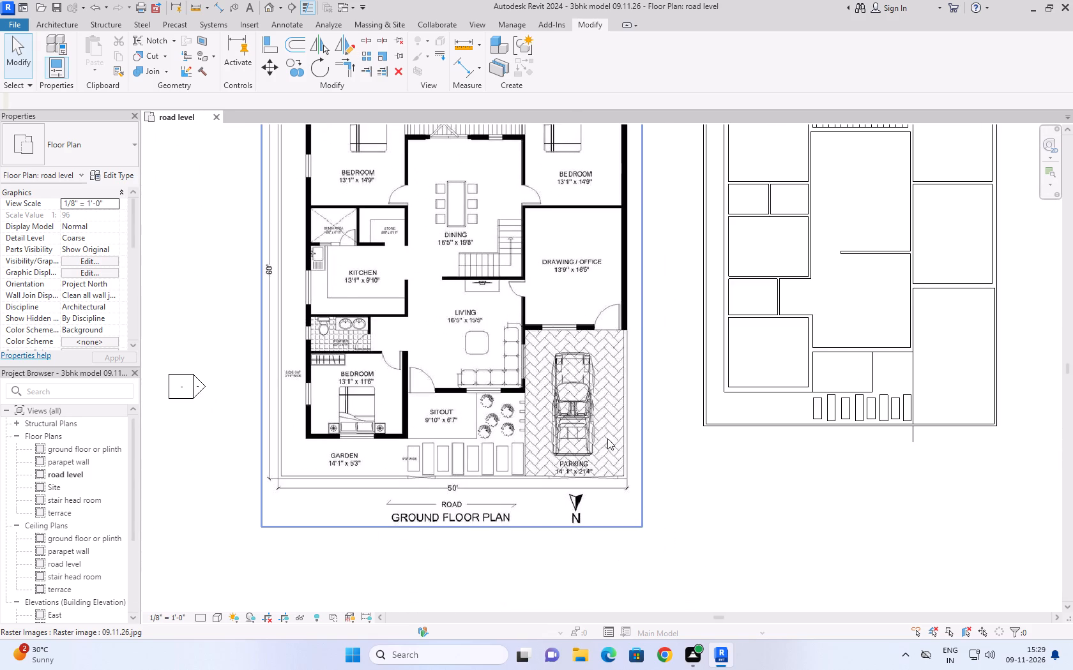
pyautogui.moveTo(610, 431); pyautogui.dragTo(510, 459, button='middle')
pyautogui.scroll(1, 482, 459)
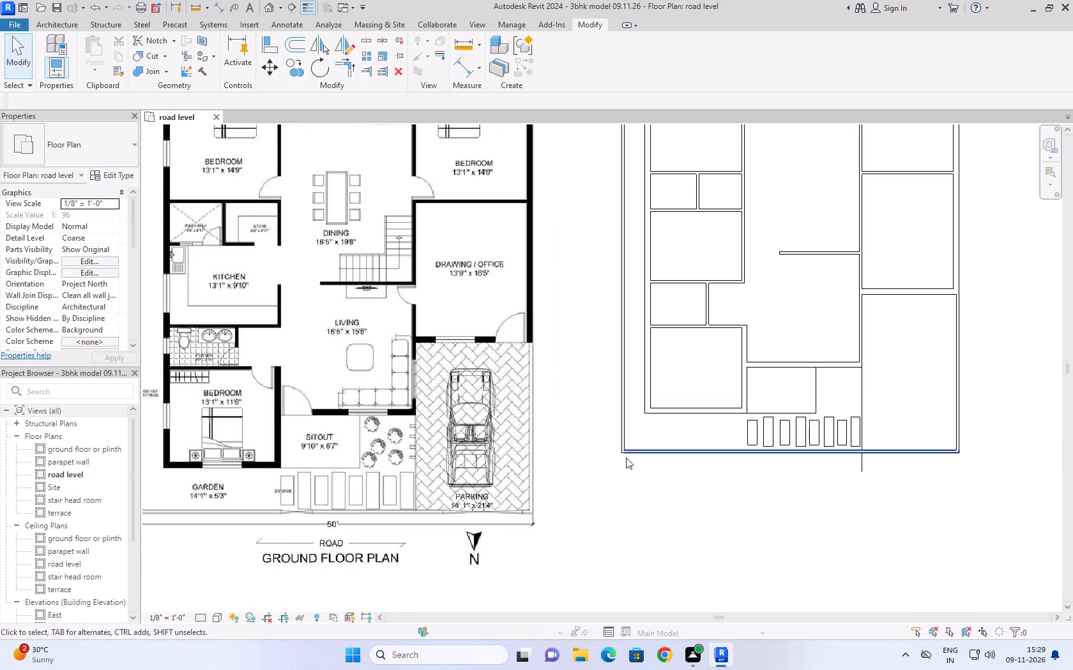
# Measure the kitchen's depth between its upper and lower inner wall faces and compare it with the reference ground floor plan.
pyautogui.scroll(-3, 623, 463)
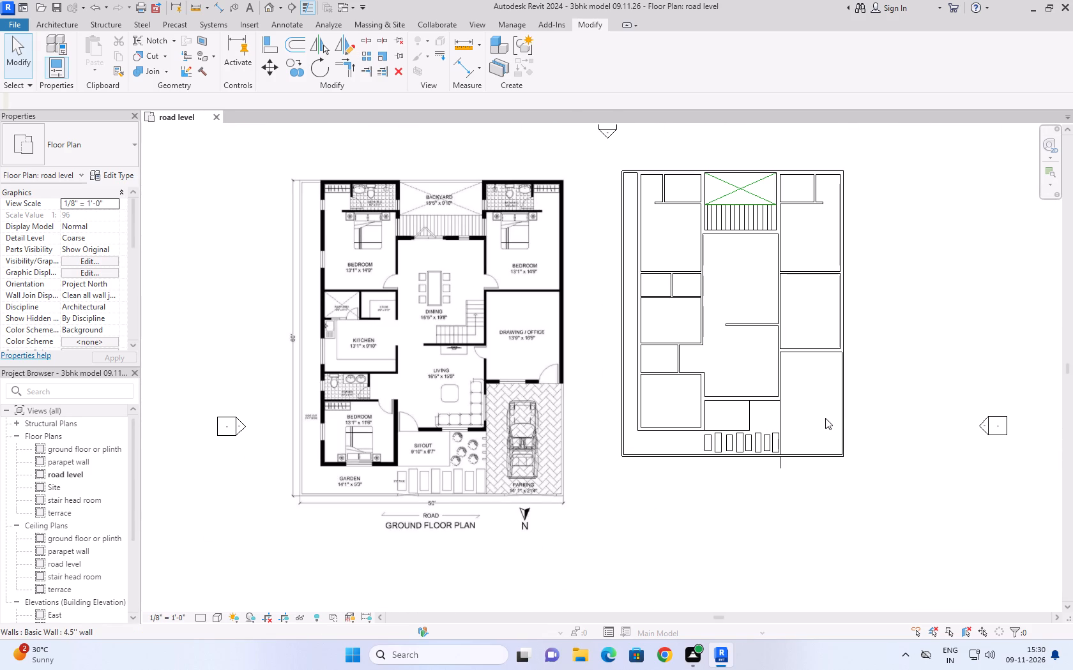
pyautogui.scroll(2, 825, 418)
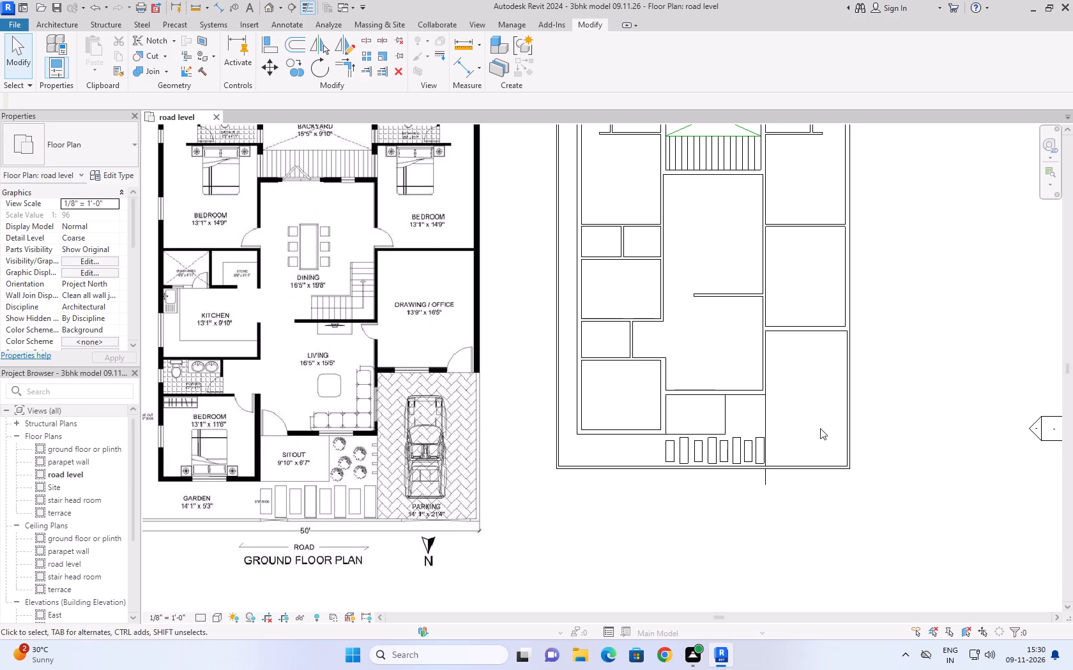
pyautogui.scroll(-2, 820, 428)
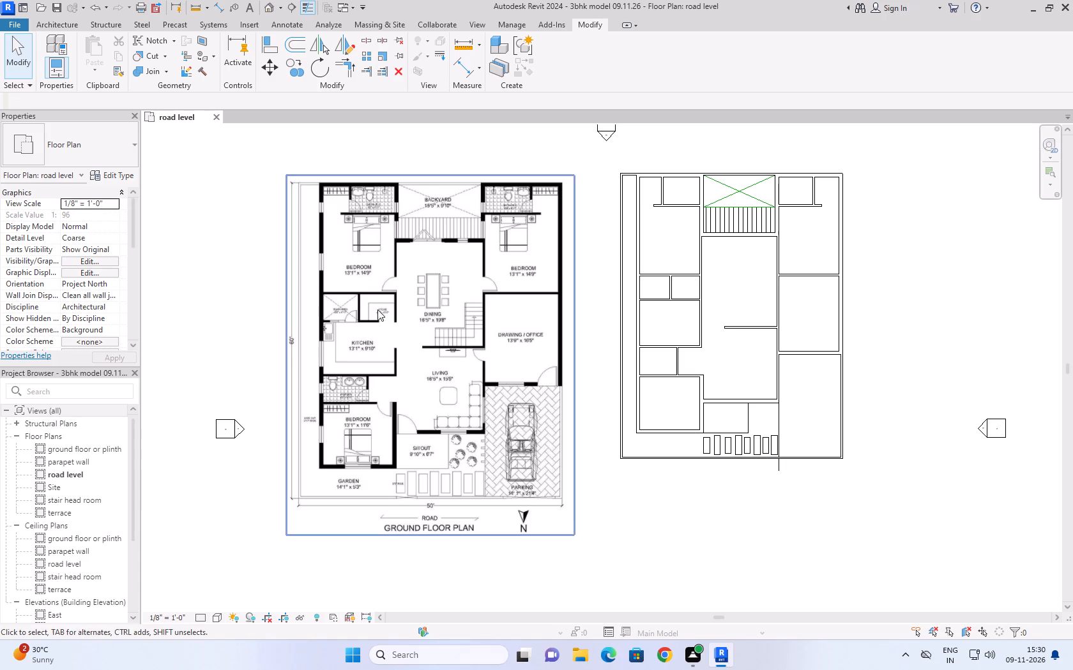
pyautogui.write('di')
pyautogui.scroll(10, 664, 345)
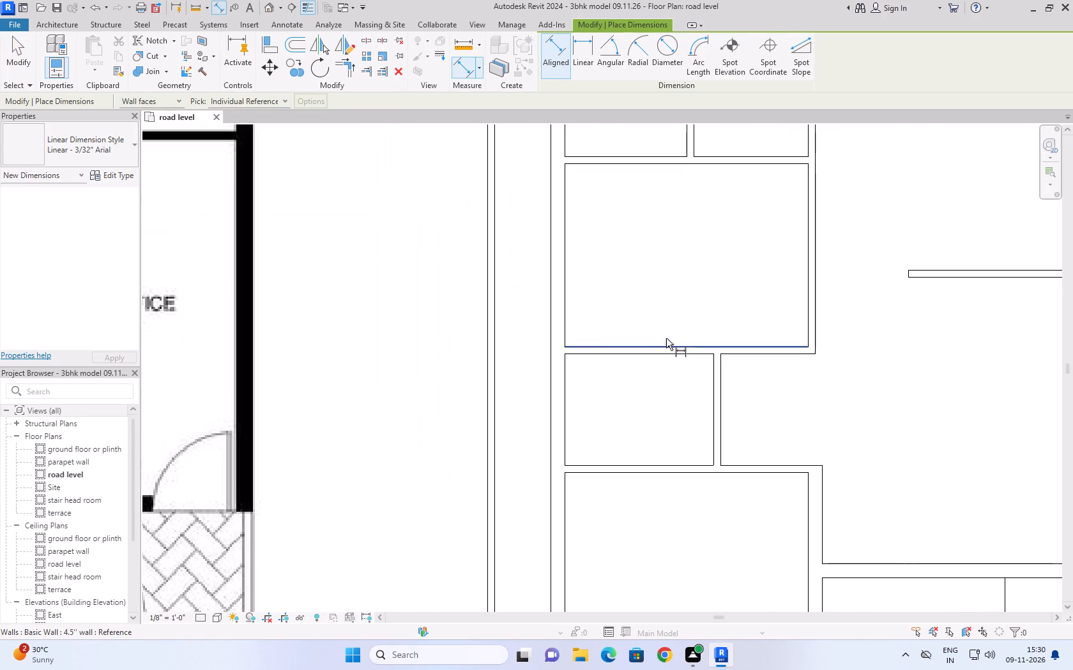
pyautogui.click(678, 348)
pyautogui.click(669, 163)
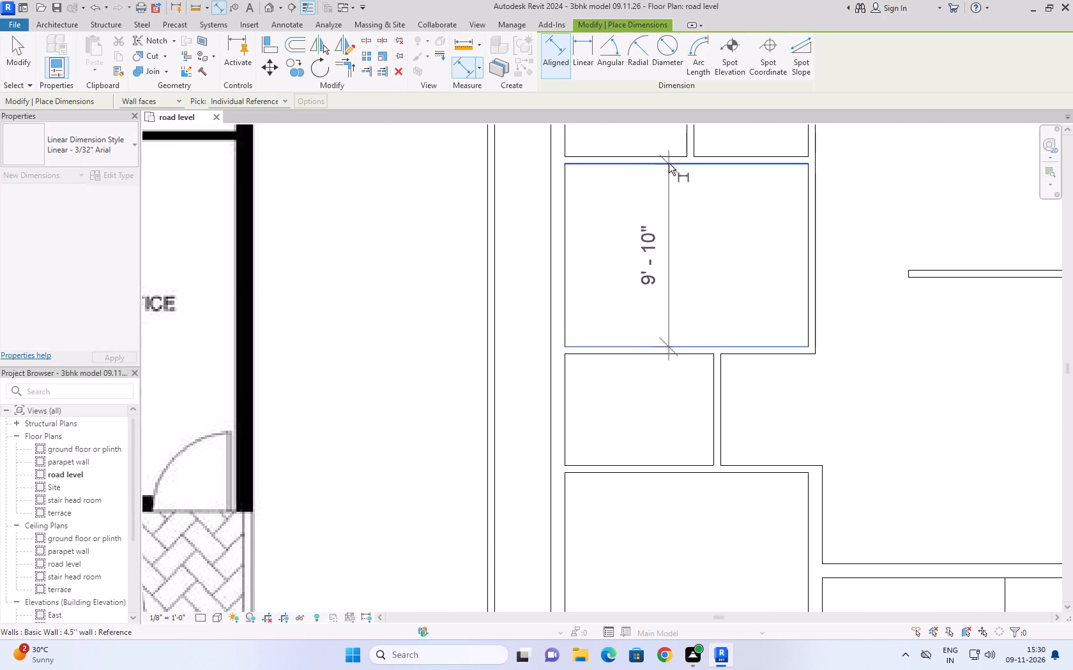
pyautogui.scroll(-11, 710, 239)
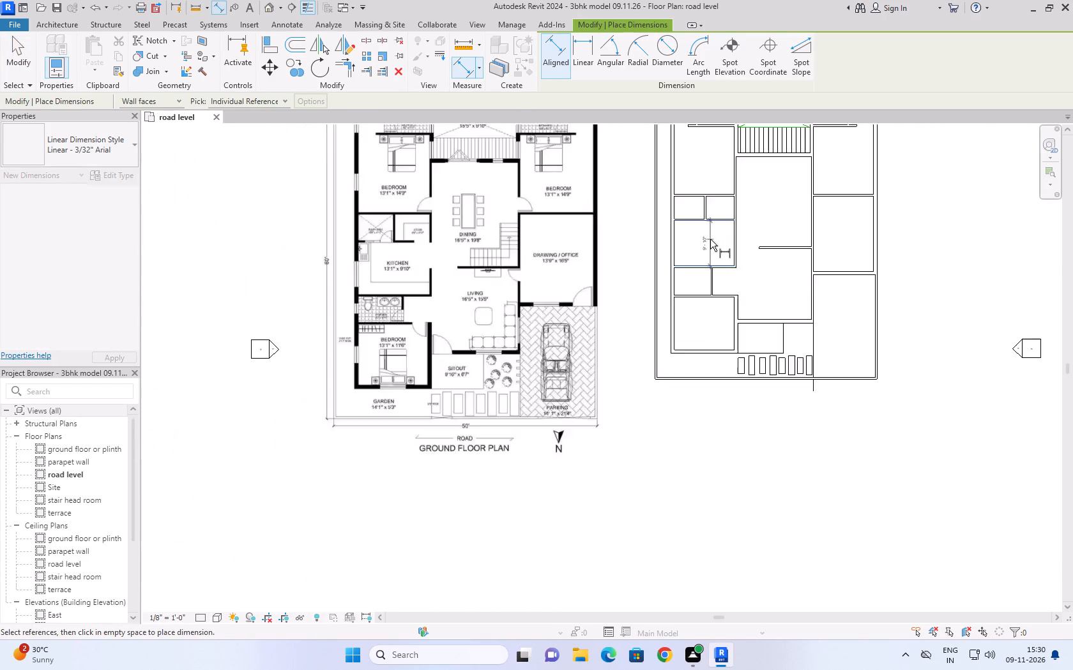
pyautogui.scroll(9, 427, 274)
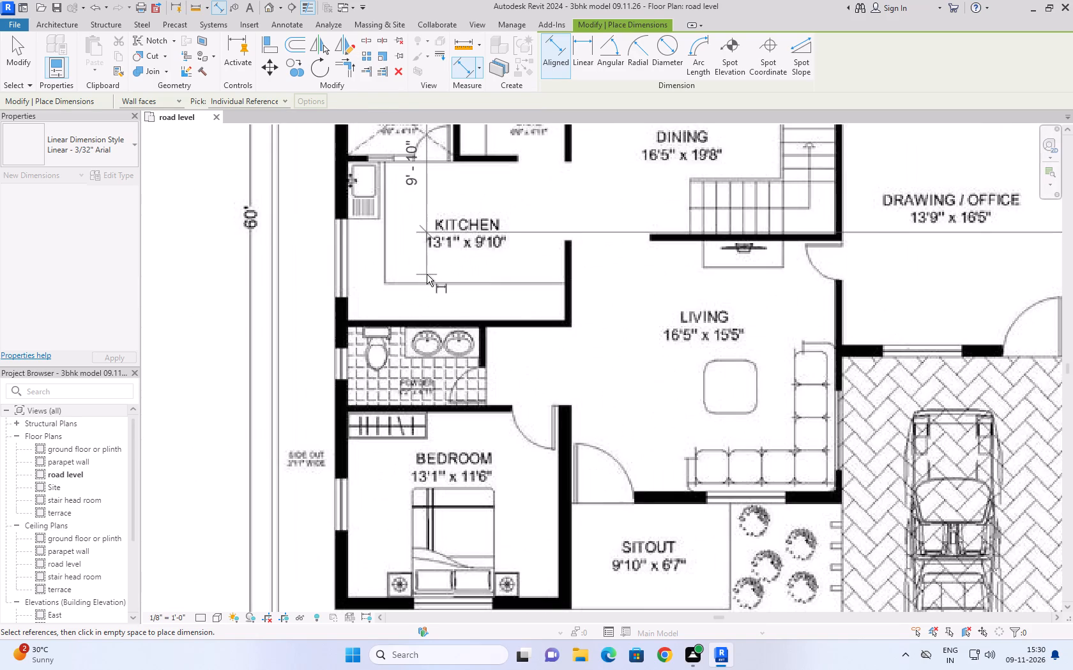
pyautogui.scroll(-9, 427, 274)
pyautogui.scroll(7, 700, 261)
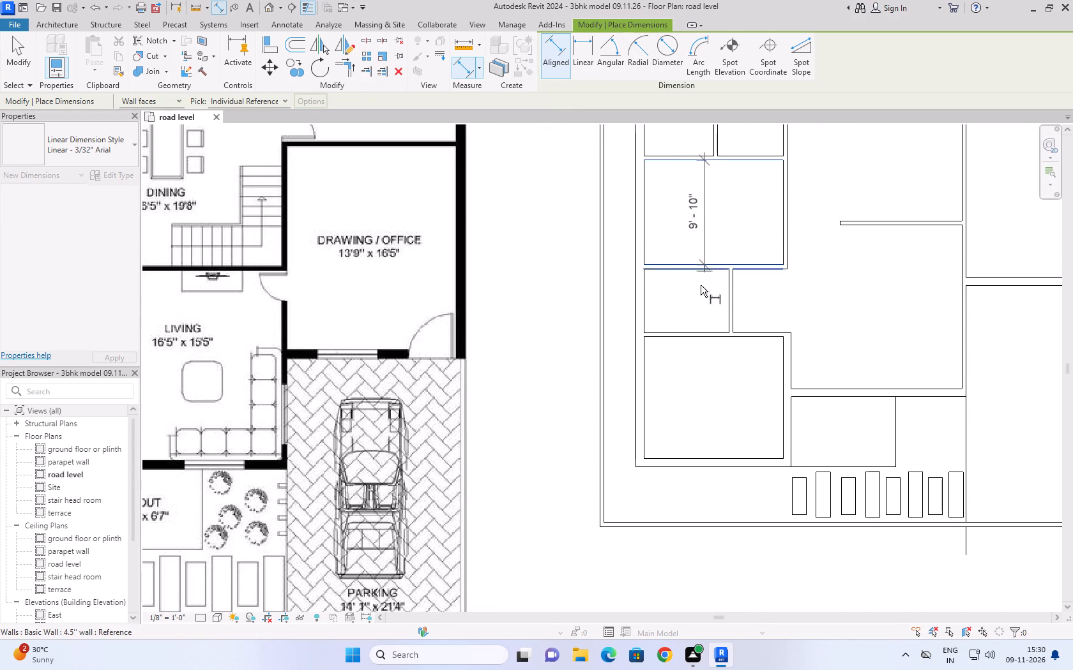
pyautogui.scroll(-6, 699, 550)
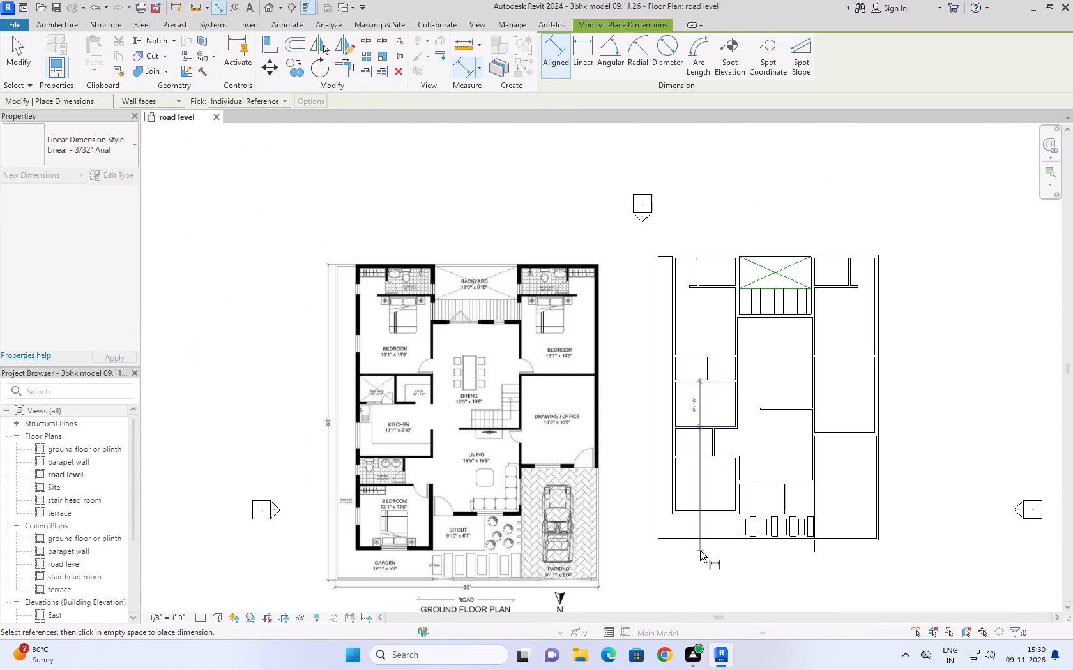
pyautogui.press('Escape')
pyautogui.scroll(-4, 684, 418)
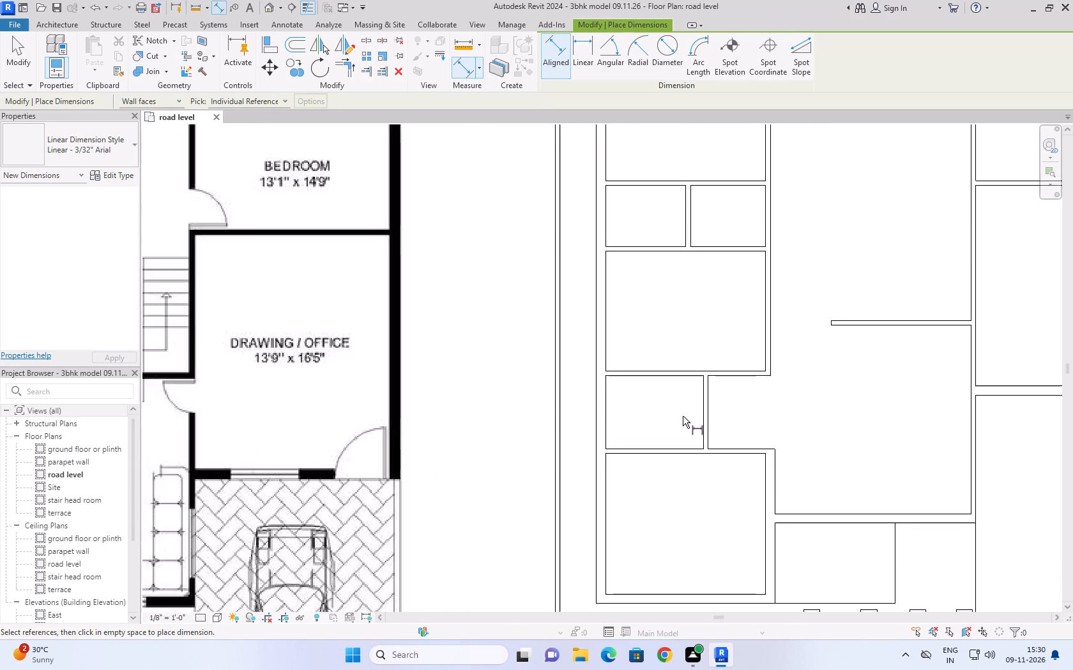
pyautogui.scroll(-4, 683, 416)
pyautogui.press('Escape')
# Delete the vertical line beside the eighth slab that extends past the front boundary wall.
pyautogui.scroll(-4, 712, 458)
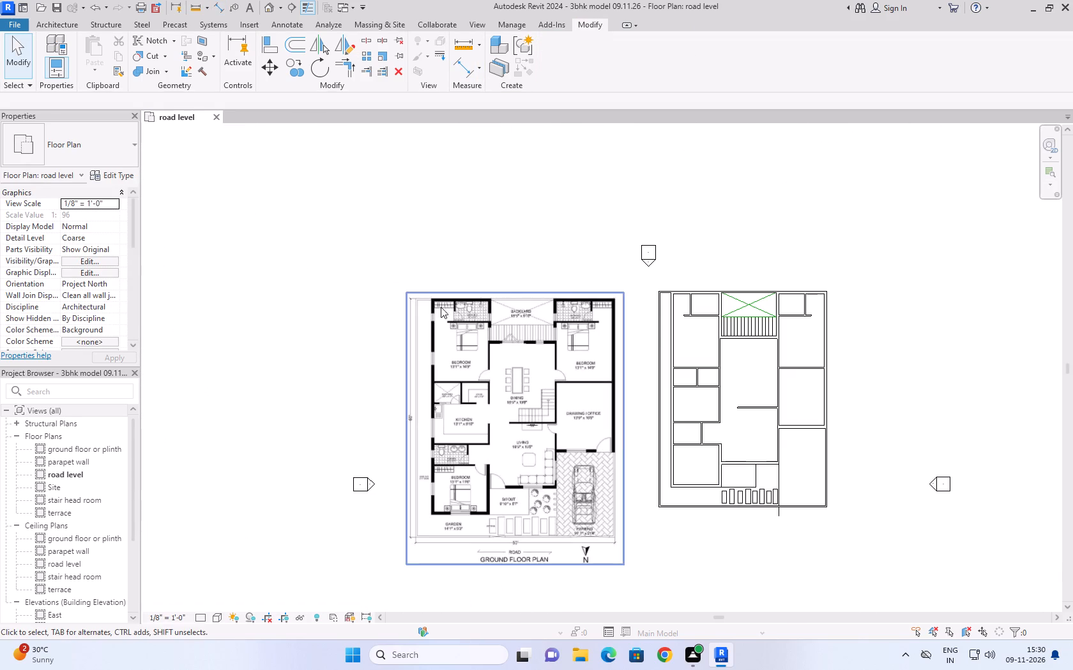
pyautogui.scroll(5, 427, 315)
pyautogui.scroll(7, 527, 306)
pyautogui.scroll(-5, 491, 283)
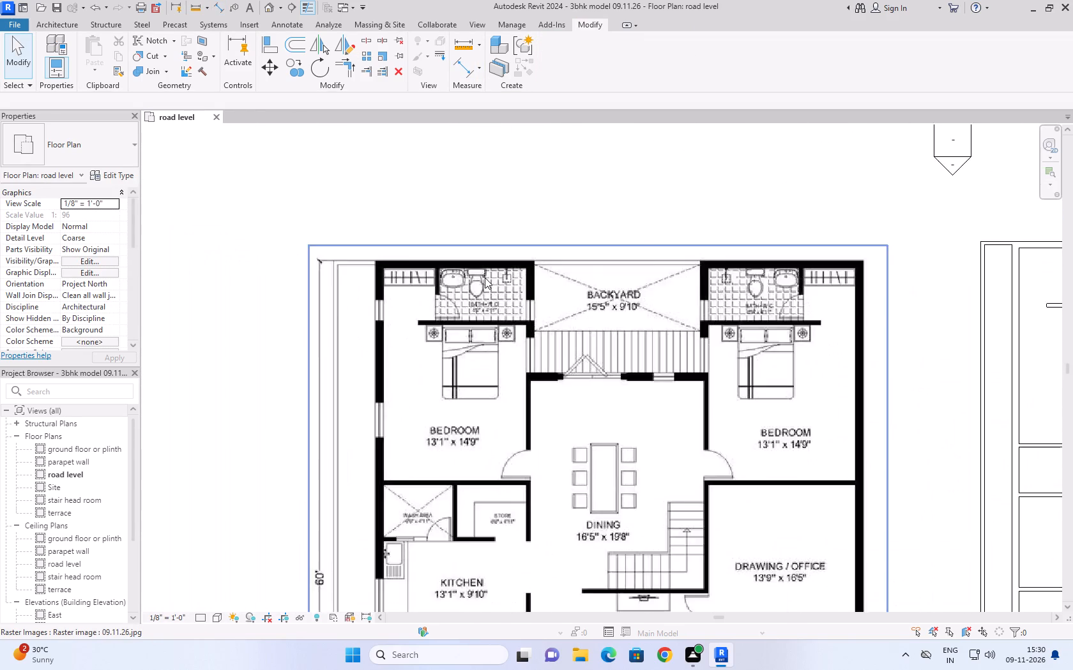
pyautogui.scroll(-5, 485, 278)
pyautogui.scroll(-4, 851, 357)
pyautogui.scroll(5, 936, 396)
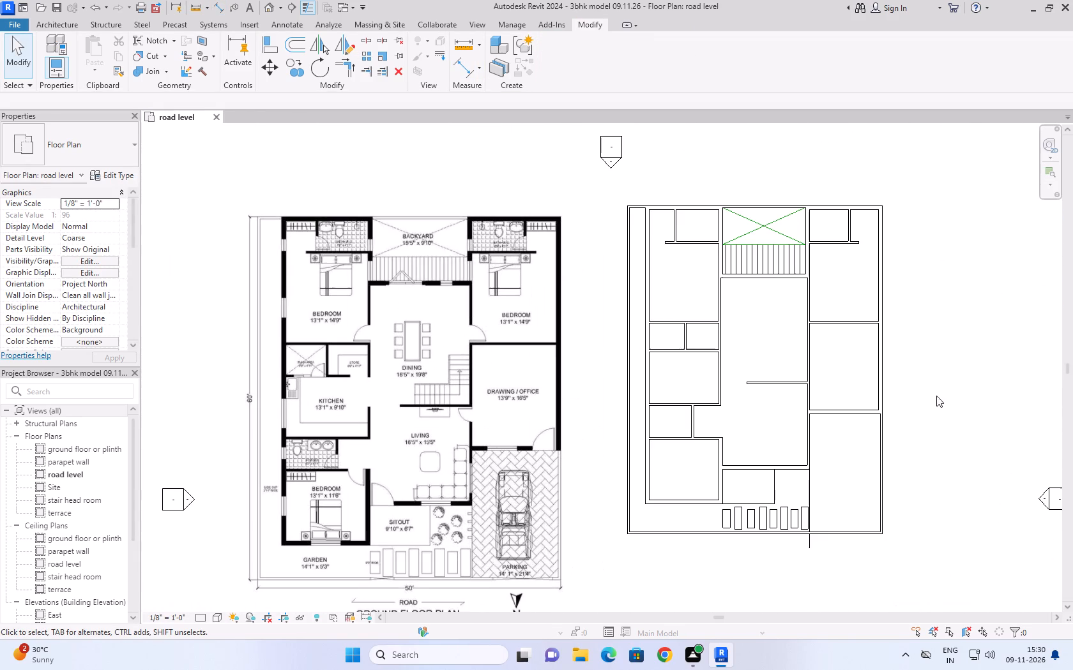
pyautogui.scroll(8, 812, 564)
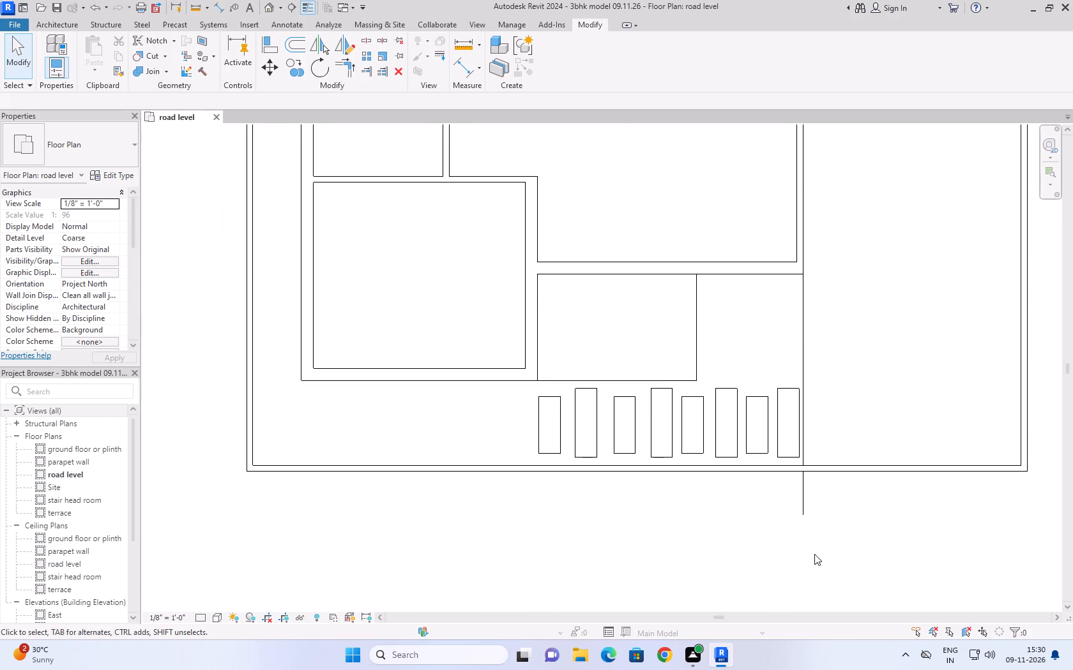
pyautogui.click(807, 489)
pyautogui.press('Delete')
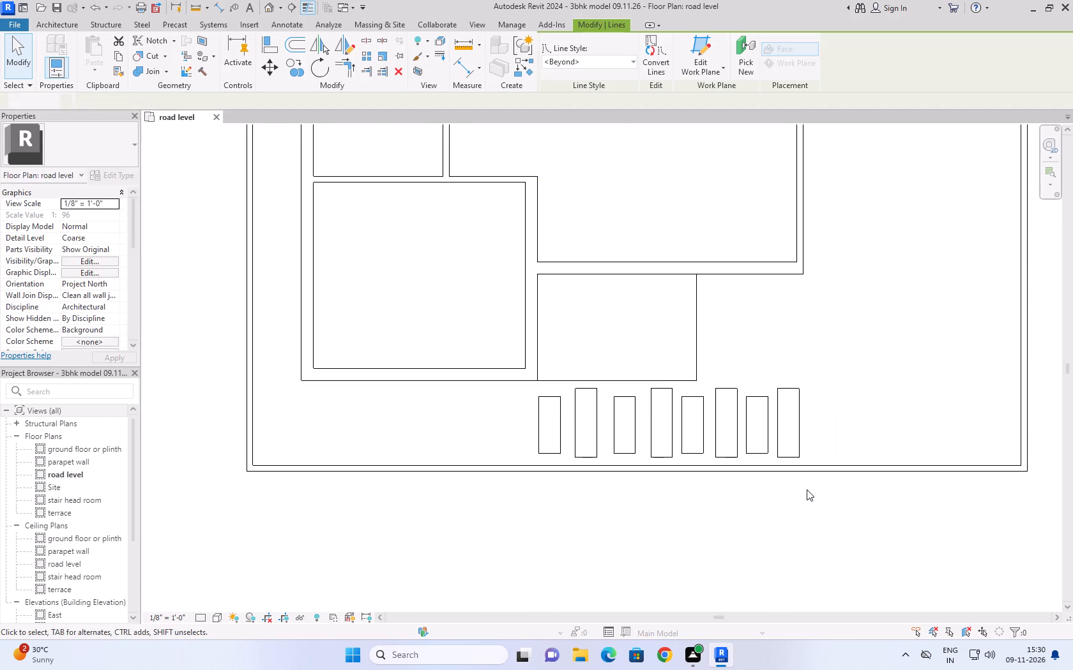
# Compare the modelled front area and room layout with the sitout, slabs and parking on the reference plan.
pyautogui.scroll(-8, 807, 489)
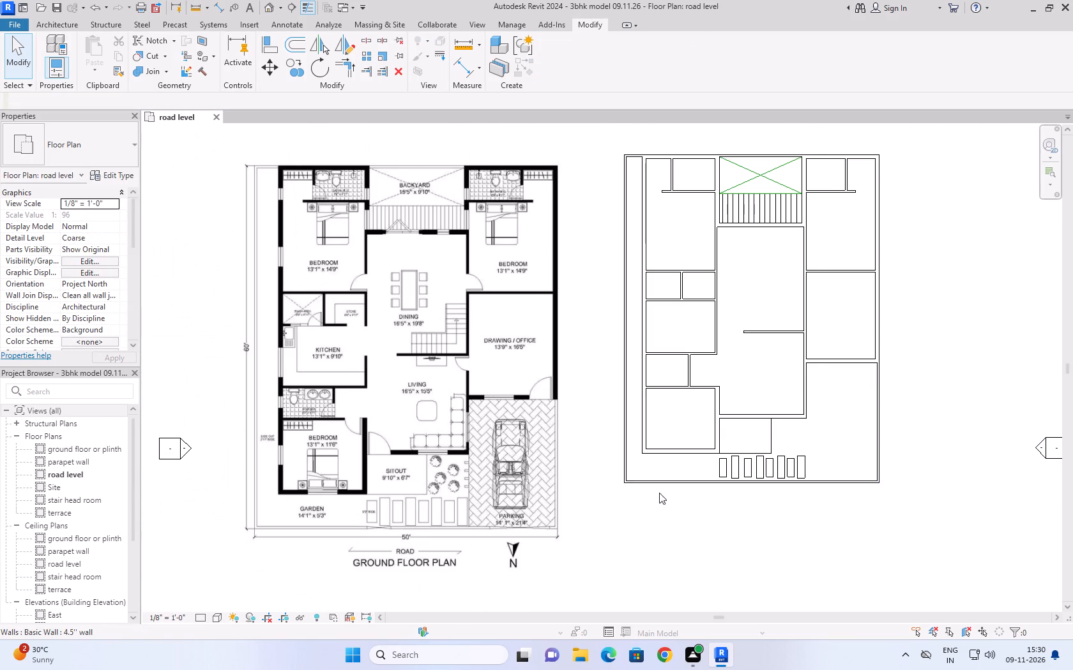
pyautogui.scroll(6, 451, 489)
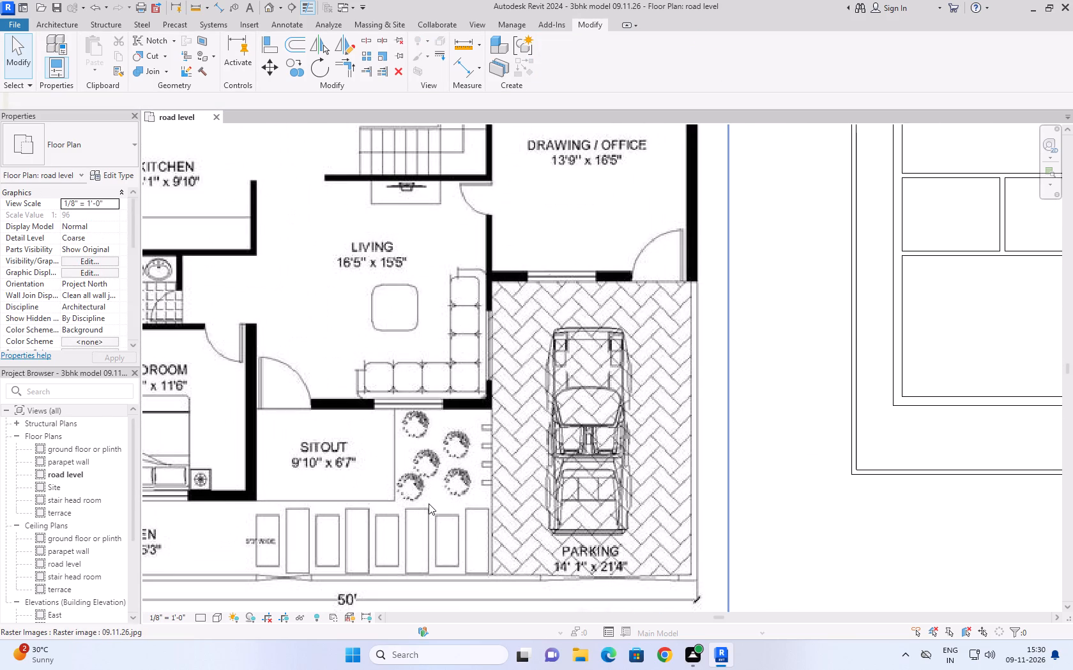
pyautogui.scroll(-5, 474, 446)
pyautogui.scroll(-2, 424, 378)
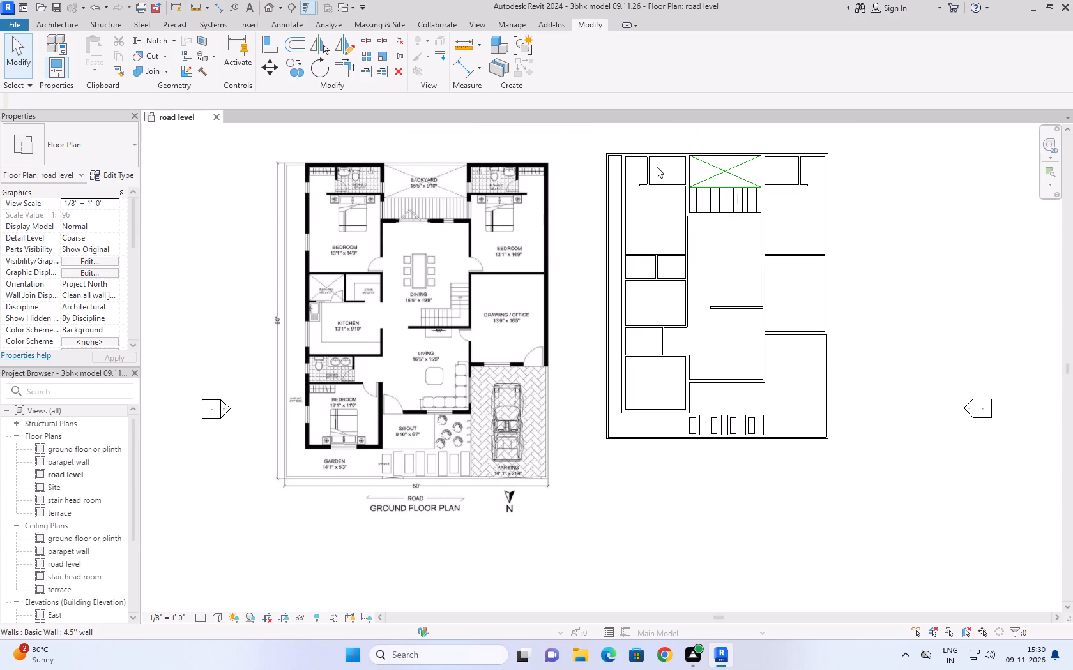
pyautogui.moveTo(657, 167); pyautogui.dragTo(627, 218, button='middle')
pyautogui.click(379, 171)
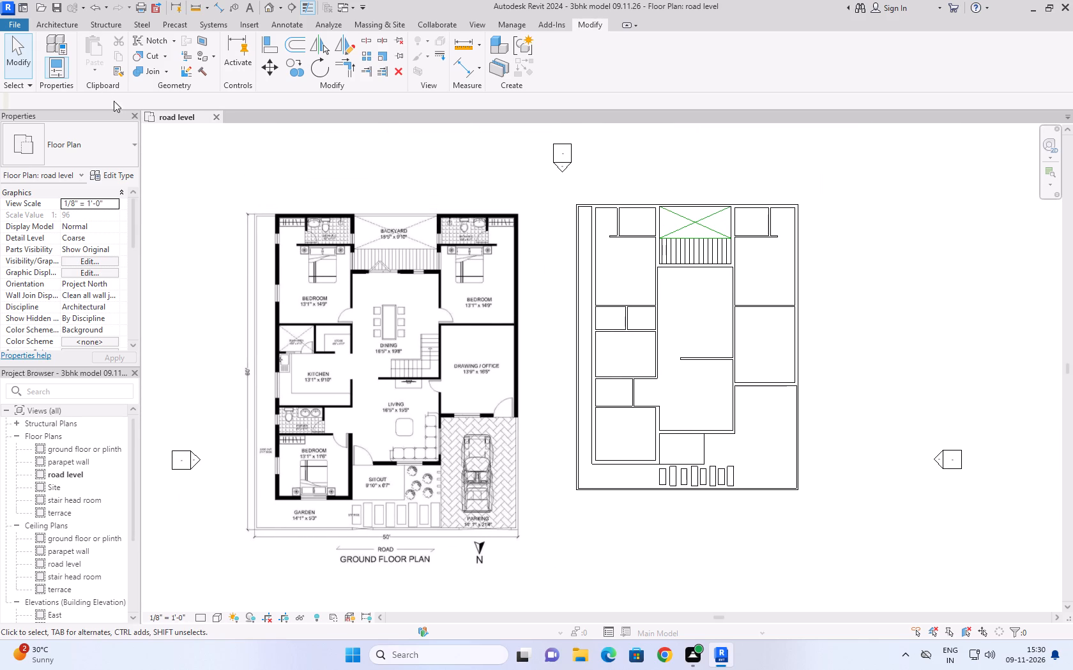
# Place a Single-Flush 36" x 84" door between dining and the drawing-office-side bedroom, swinging into the bedroom, about 1" from its lower wall.
pyautogui.click(52, 27)
pyautogui.click(73, 41)
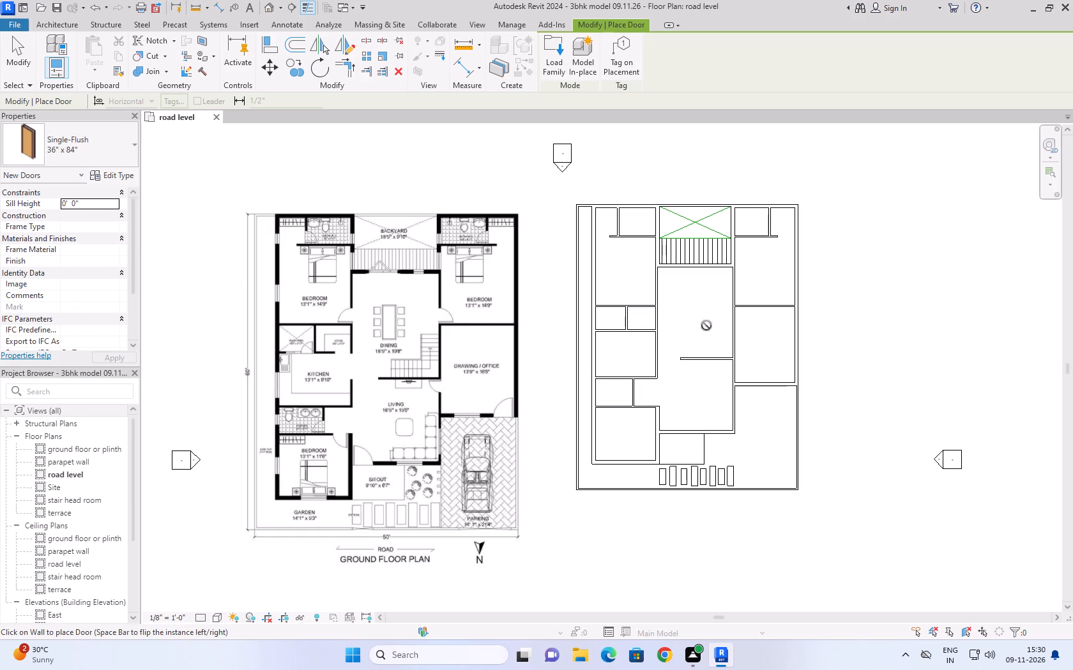
pyautogui.scroll(4, 740, 308)
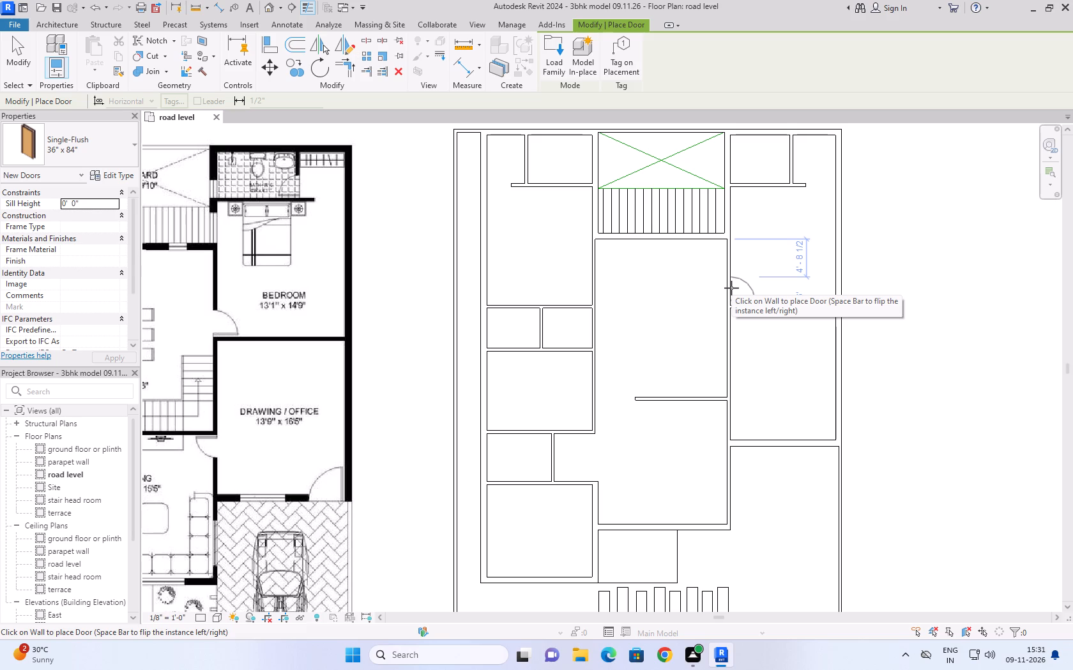
pyautogui.scroll(7, 731, 288)
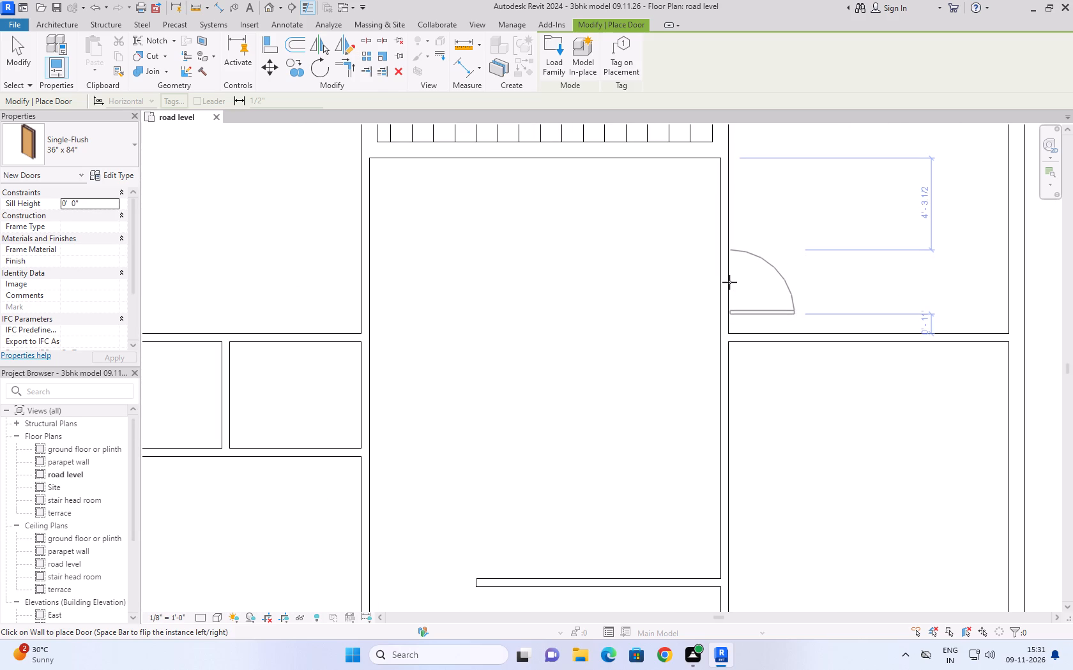
pyautogui.scroll(5, 729, 282)
pyautogui.scroll(-5, 729, 282)
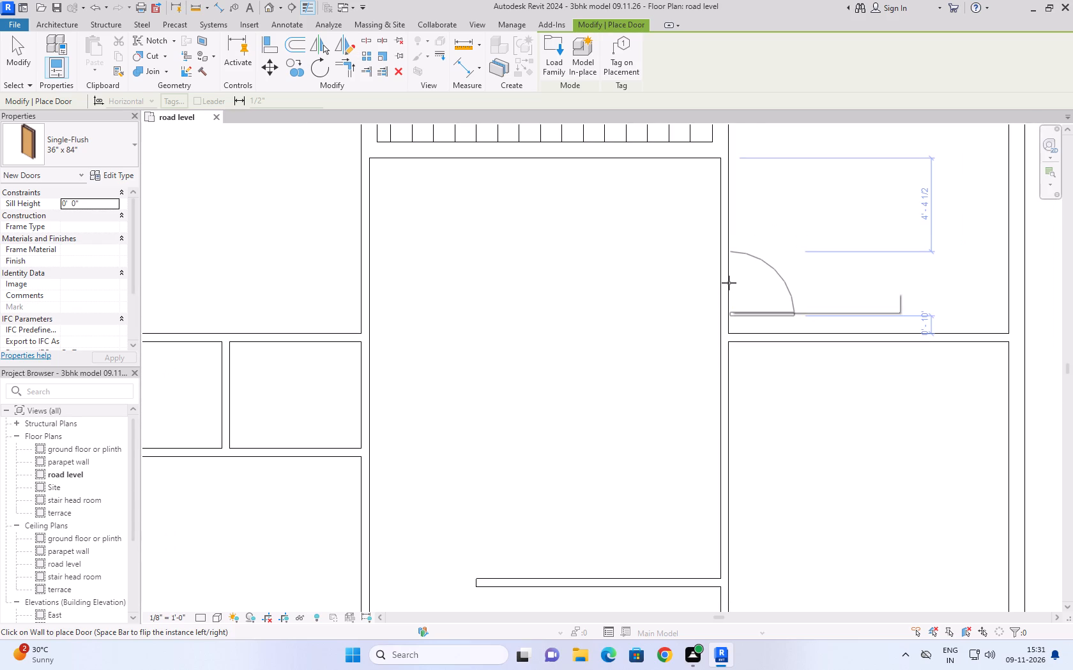
pyautogui.scroll(-7, 729, 283)
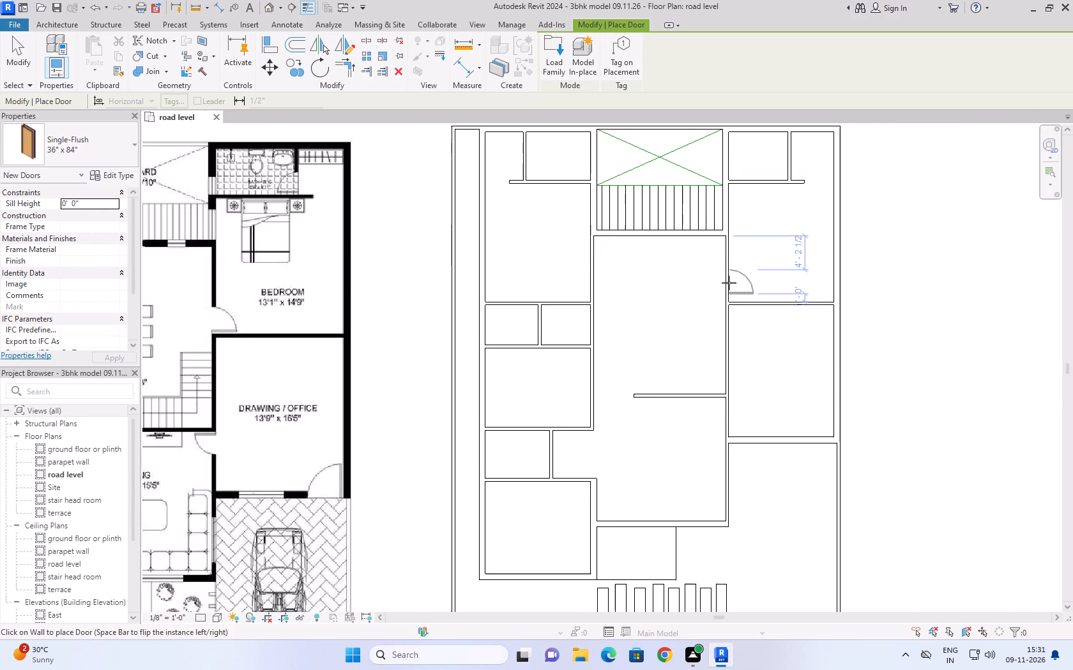
pyautogui.scroll(-2, 729, 283)
pyautogui.scroll(4, 729, 283)
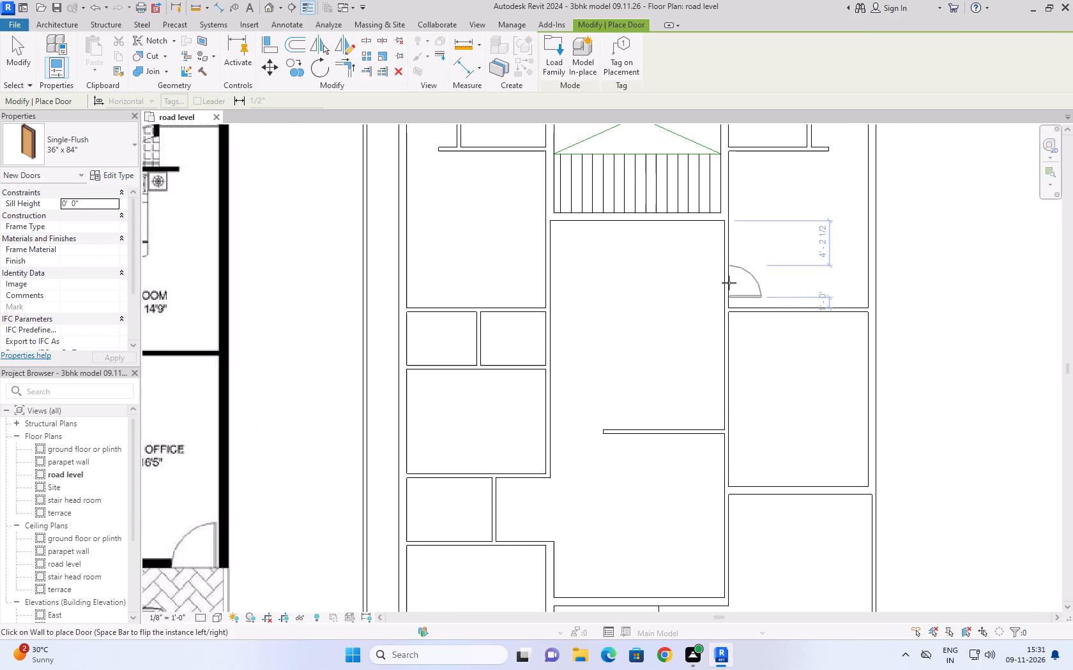
pyautogui.scroll(5, 727, 294)
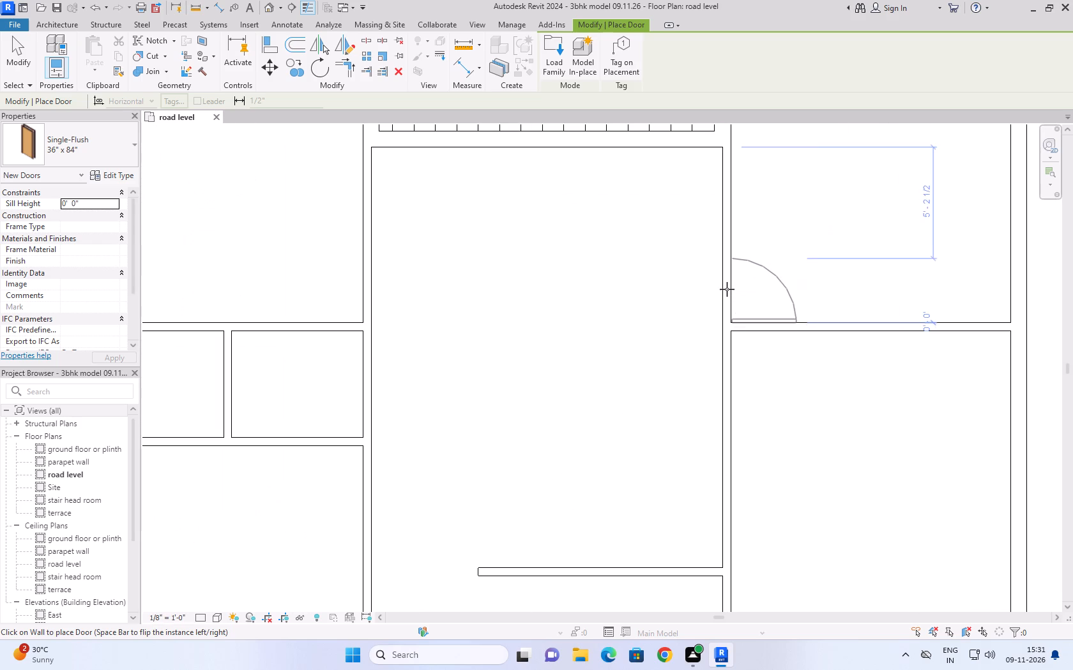
pyautogui.click(727, 289)
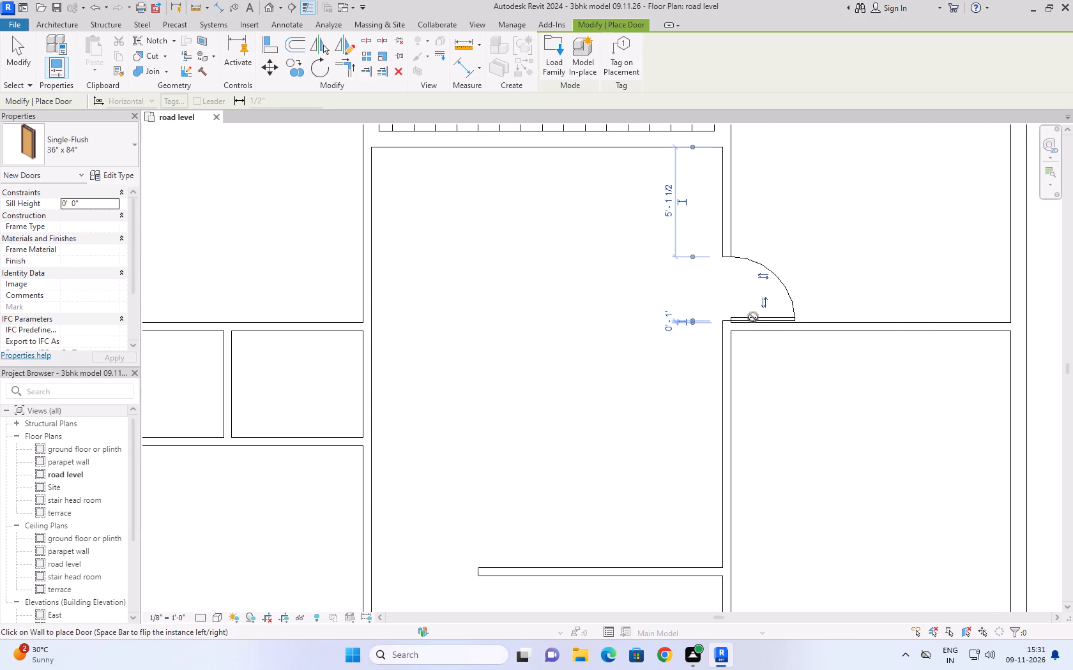
pyautogui.scroll(-4, 791, 249)
pyautogui.scroll(9, 715, 335)
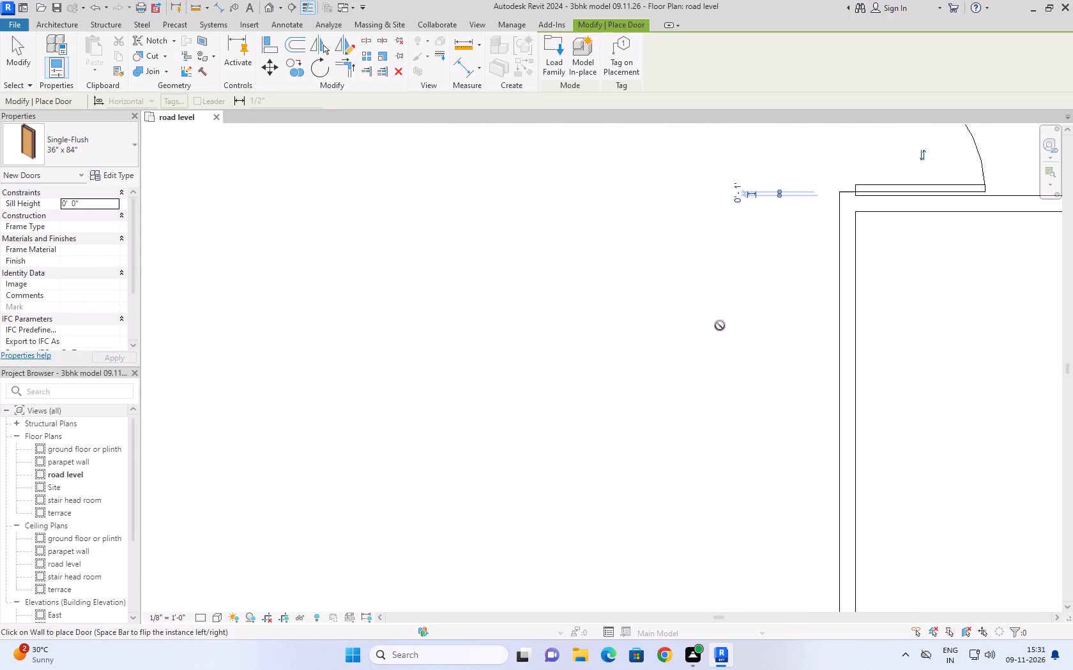
pyautogui.scroll(-2, 730, 297)
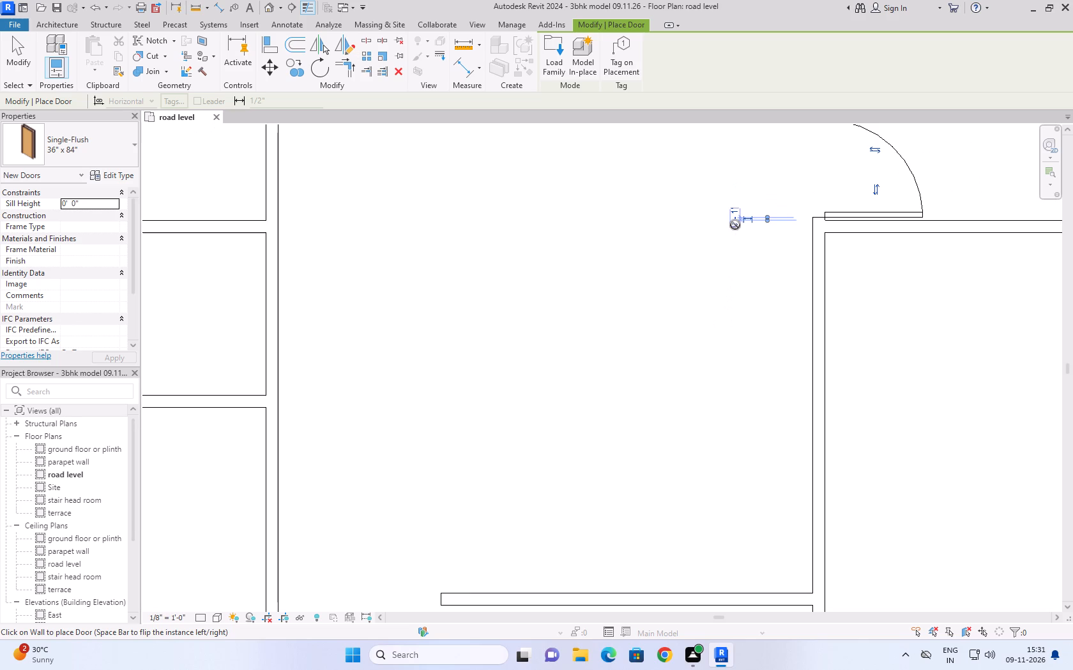
pyautogui.press('Escape')
pyautogui.press('Escape')
pyautogui.press('Escape')
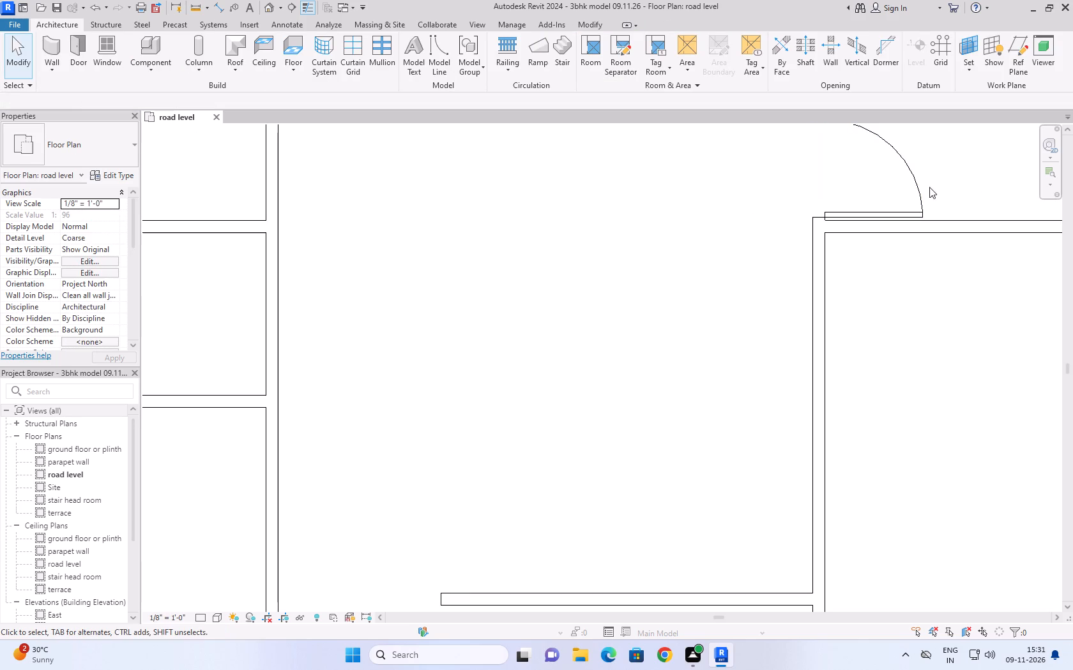
# Set the bedroom door's distance from the bedroom's lower wall to 9".
pyautogui.click(917, 187)
pyautogui.scroll(5, 758, 226)
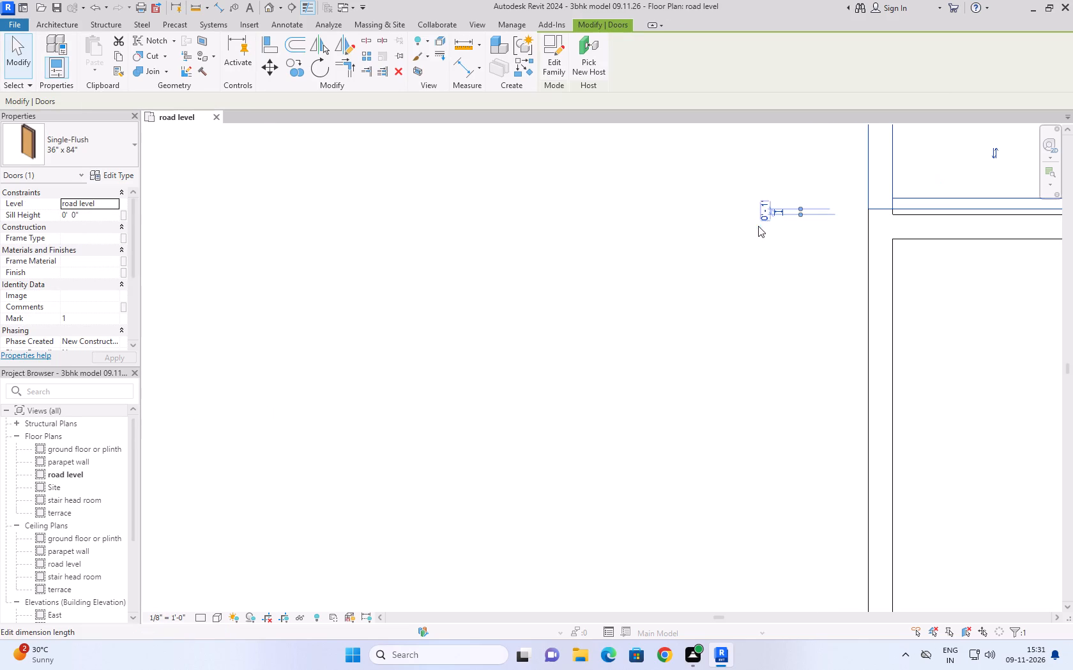
pyautogui.click(764, 205)
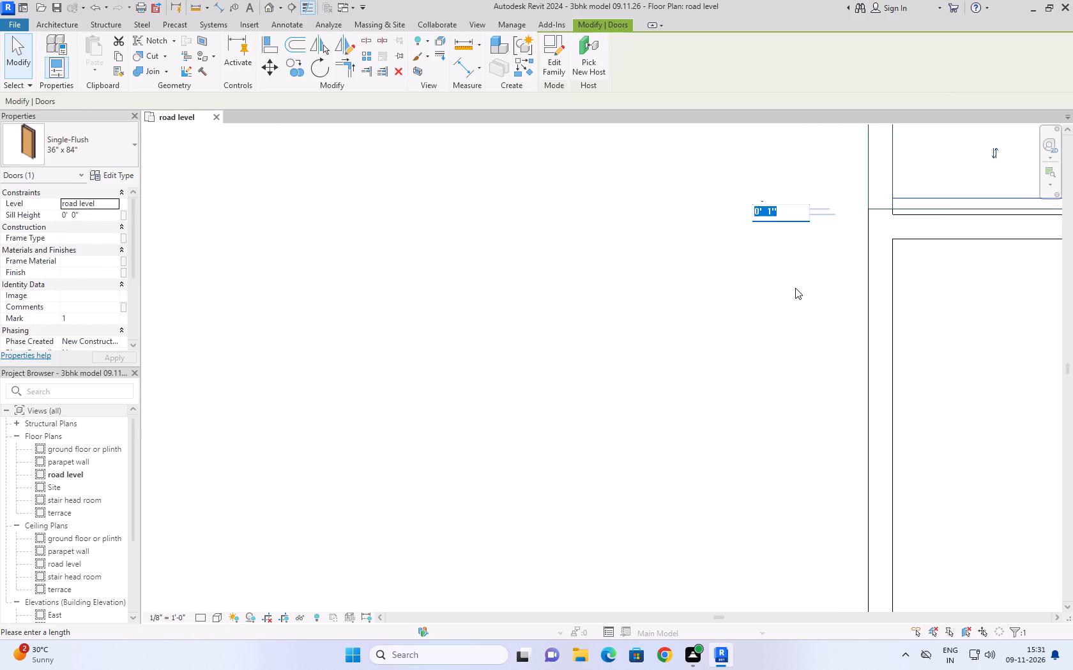
pyautogui.write("9''")
pyautogui.click(780, 364)
pyautogui.scroll(-8, 751, 352)
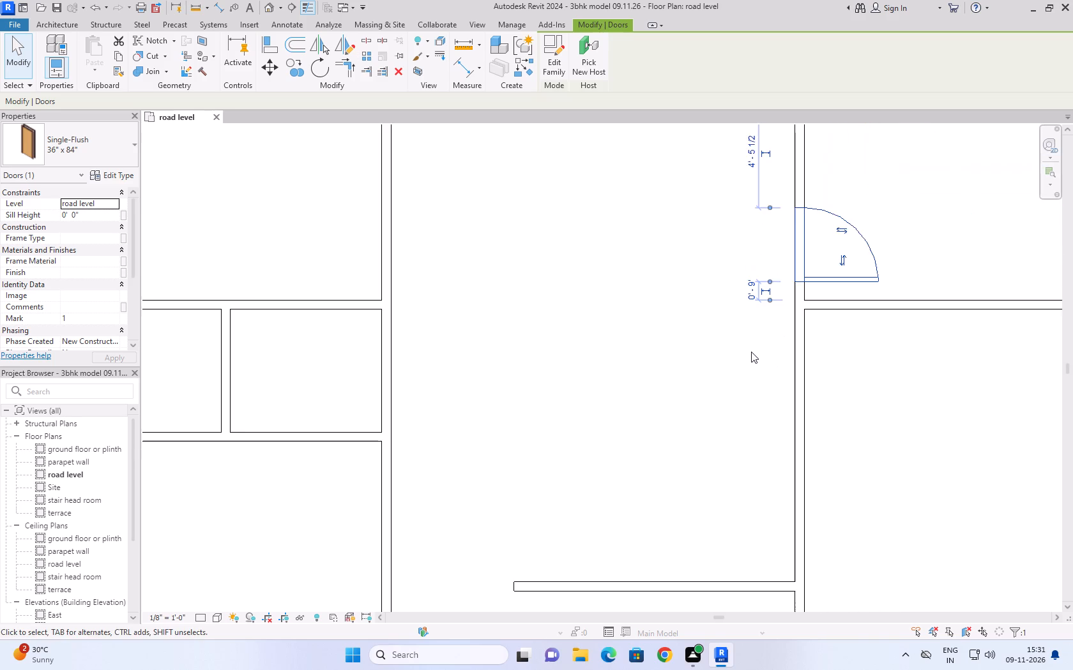
pyautogui.click(750, 357)
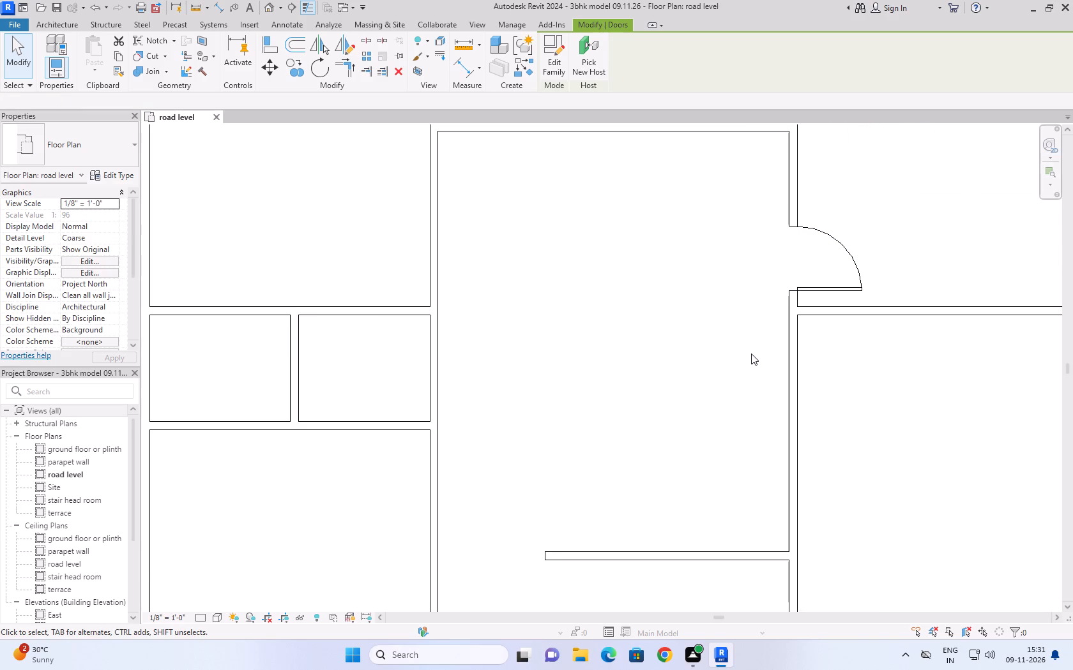
pyautogui.scroll(-5, 756, 335)
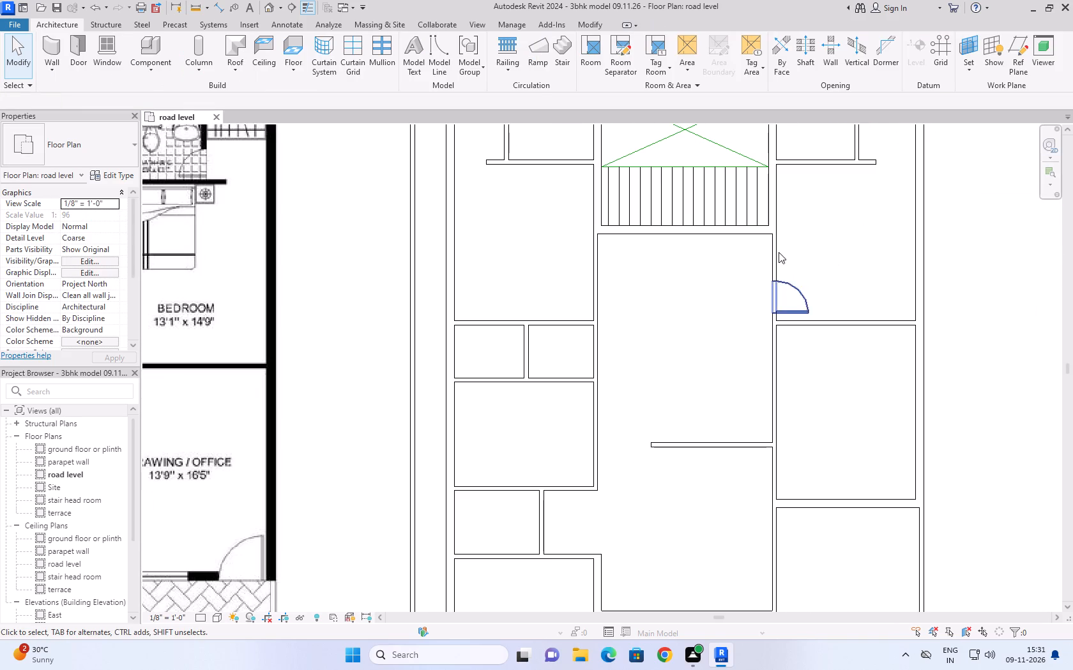
# Place a matching Single-Flush 36" x 84" door between dining and the kitchen-side bedroom, swinging into the bedroom, 9" from its lower wall.
pyautogui.scroll(-4, 779, 241)
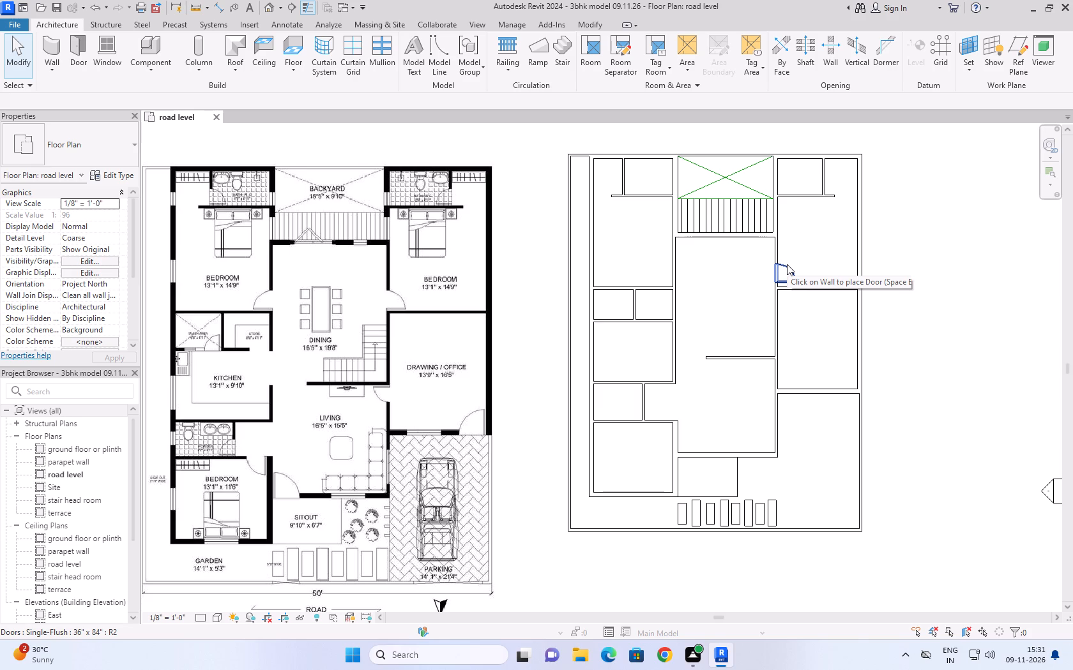
pyautogui.click(788, 267)
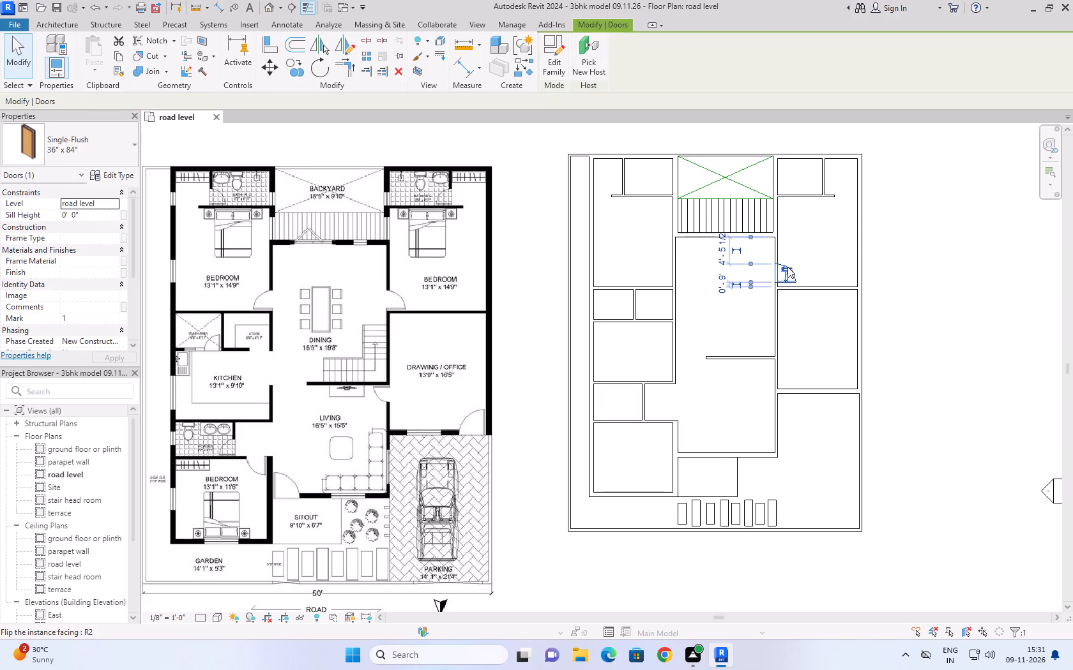
pyautogui.press('c')
pyautogui.press('s')
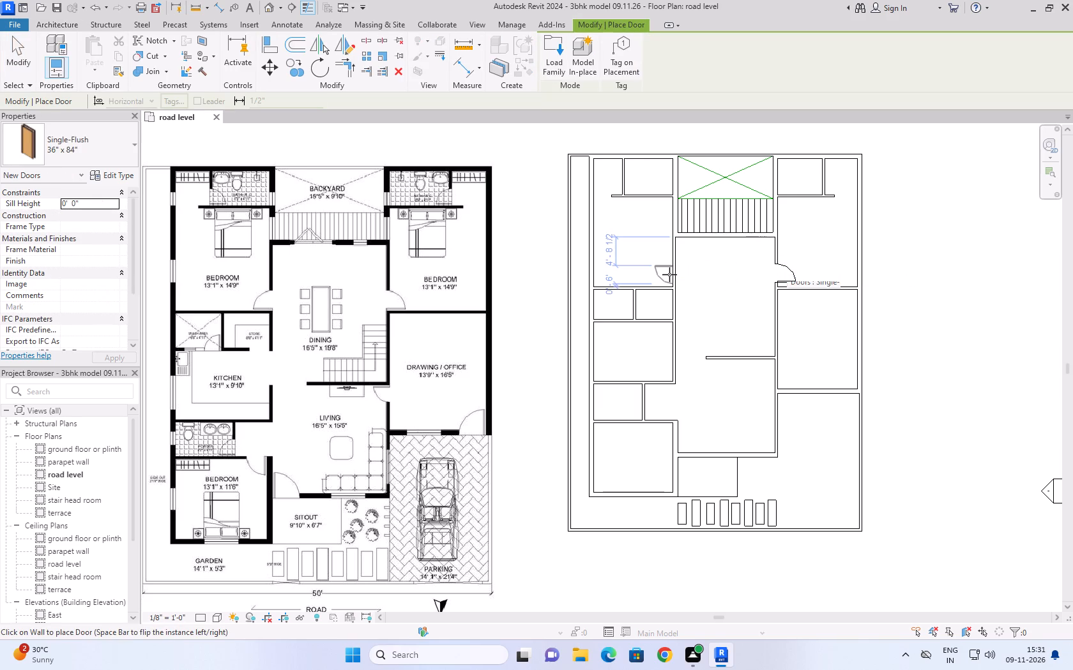
pyautogui.press('space')
pyautogui.scroll(3, 669, 274)
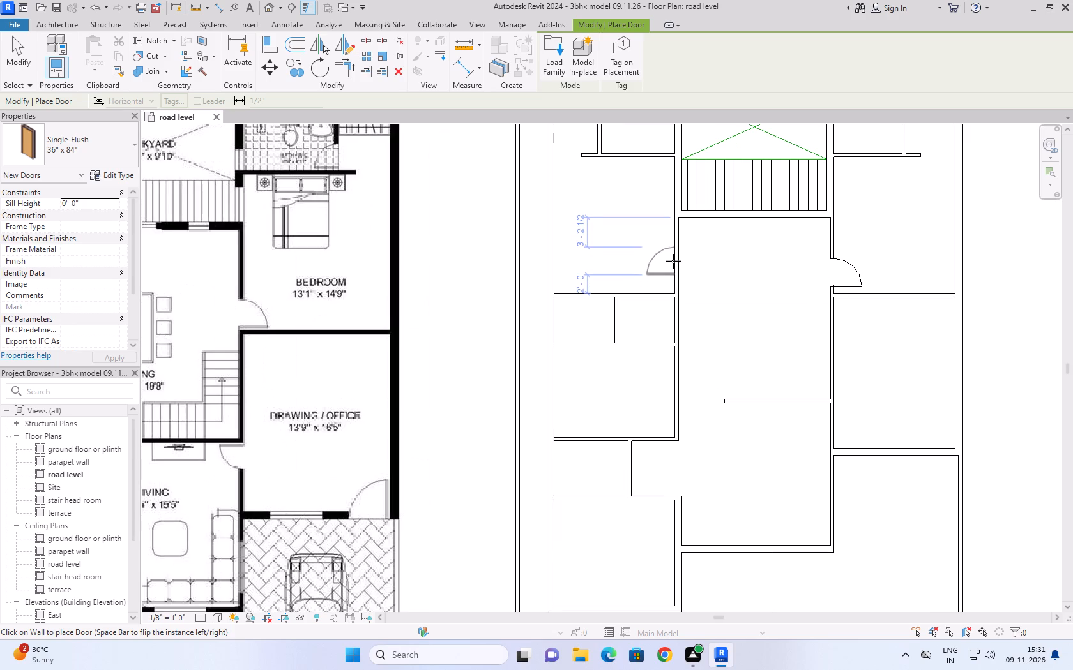
pyautogui.scroll(7, 674, 260)
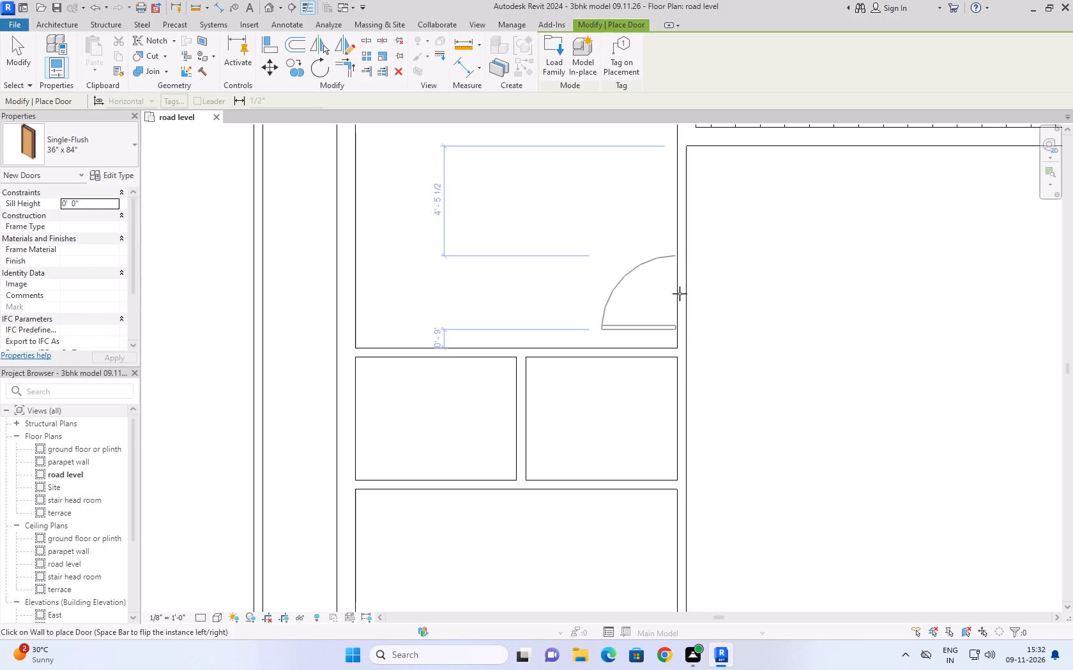
pyautogui.click(680, 294)
# Place a 36" x 84" door between kitchen and wash area, swinging into the wash area, hinged 6" from the store partition.
pyautogui.scroll(-9, 782, 275)
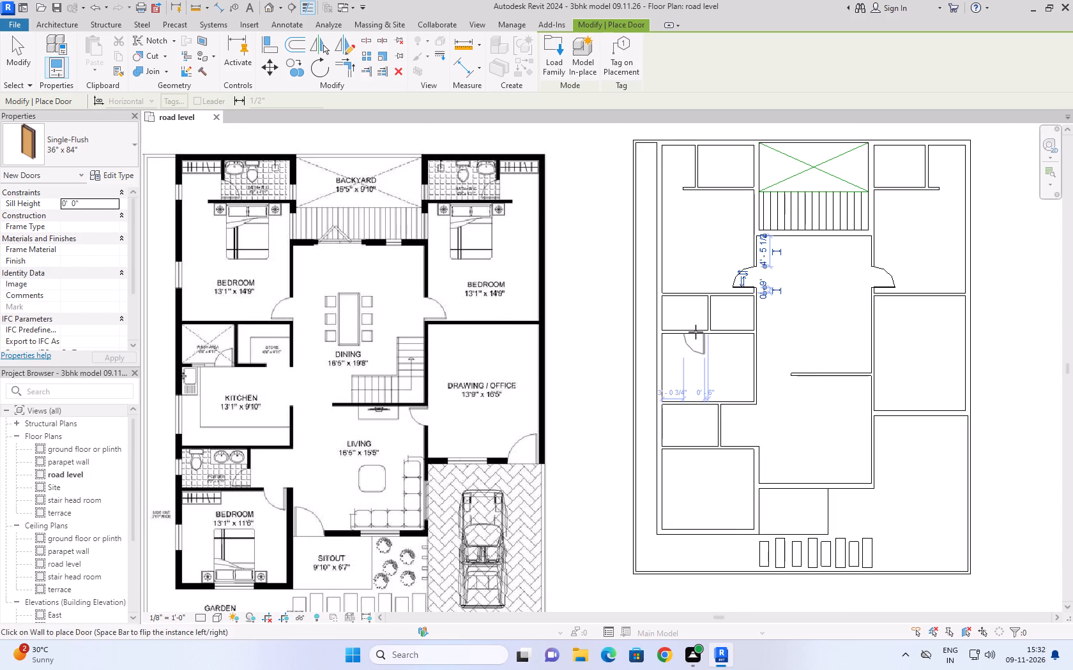
pyautogui.scroll(5, 696, 332)
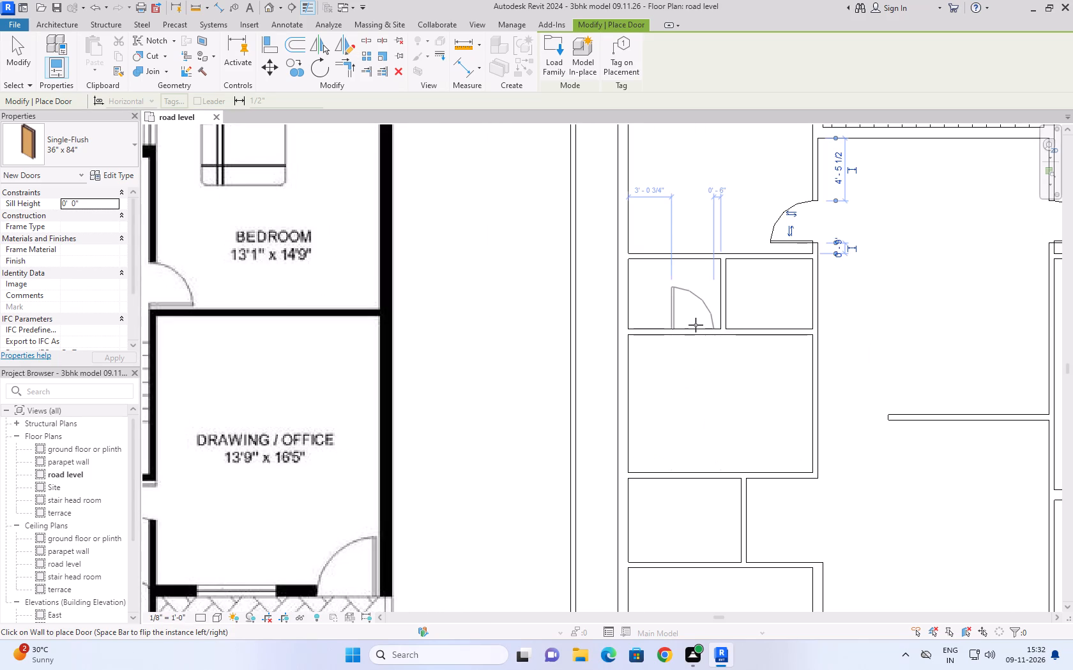
pyautogui.scroll(-6, 696, 324)
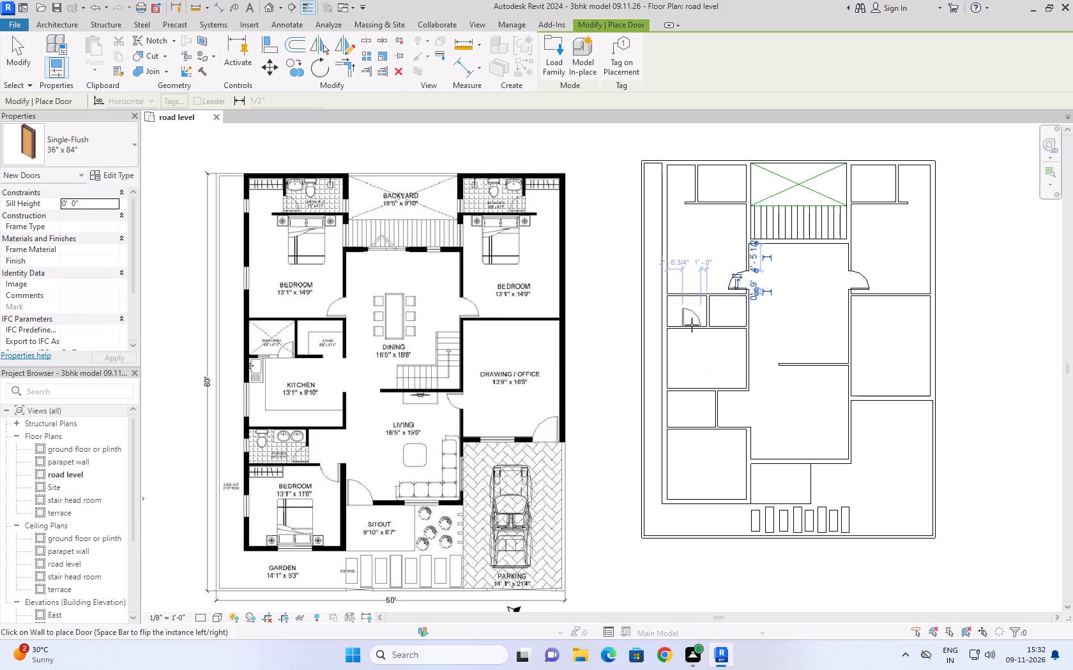
pyautogui.press('space')
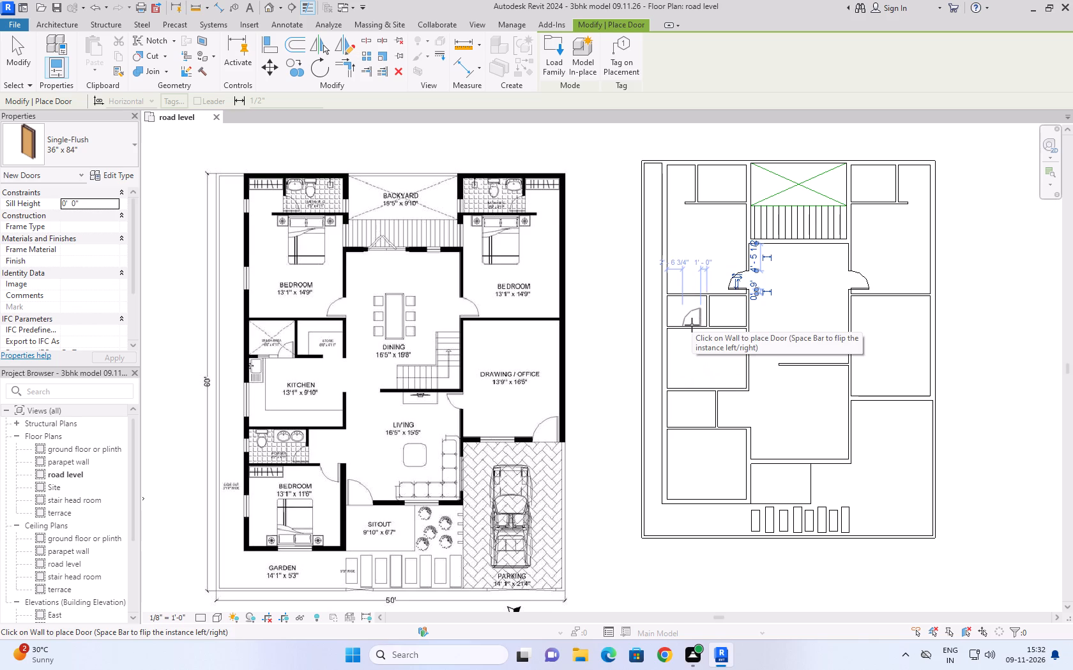
pyautogui.scroll(4, 692, 325)
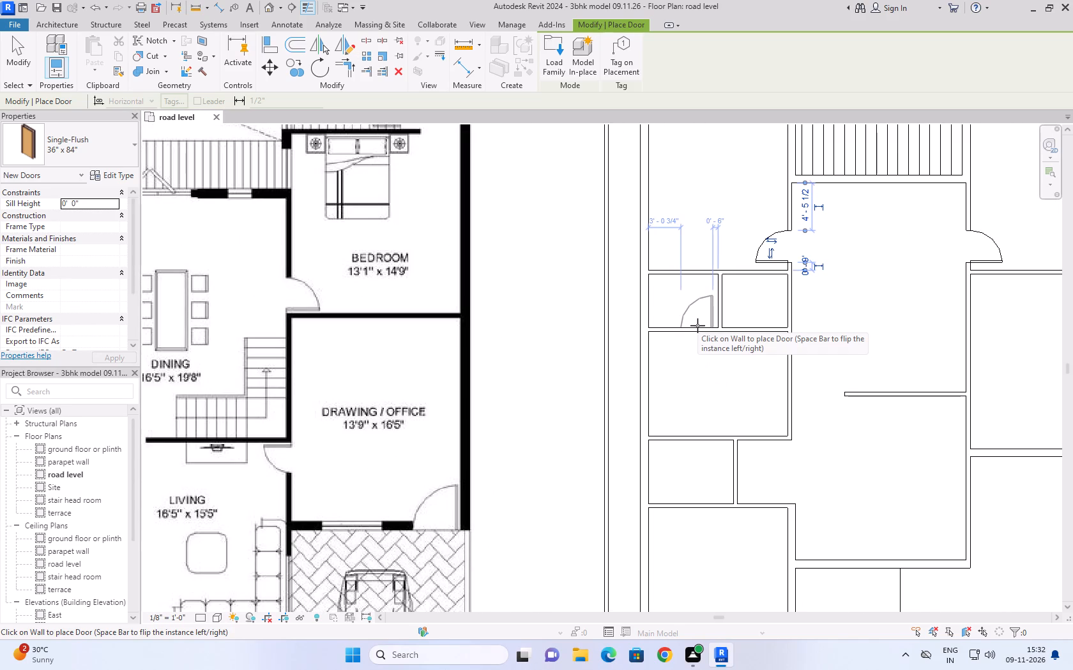
pyautogui.click(697, 325)
# Place a 36" x 84" door between kitchen and store, swinging into the store, hinged 6" from the dining-side wall.
pyautogui.scroll(-4, 706, 321)
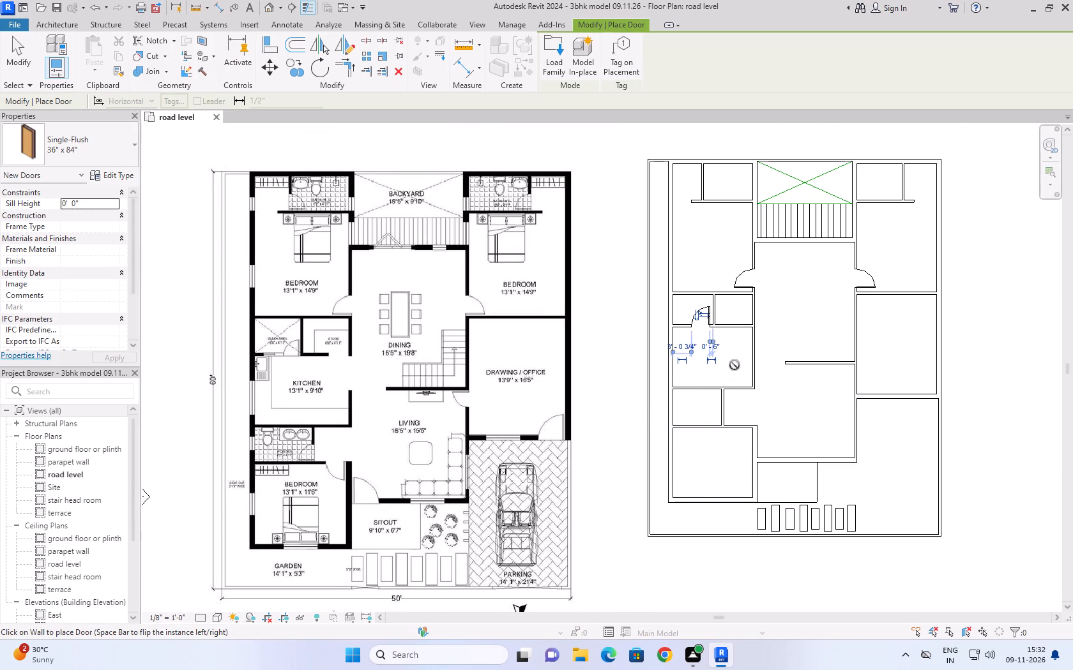
pyautogui.scroll(3, 734, 365)
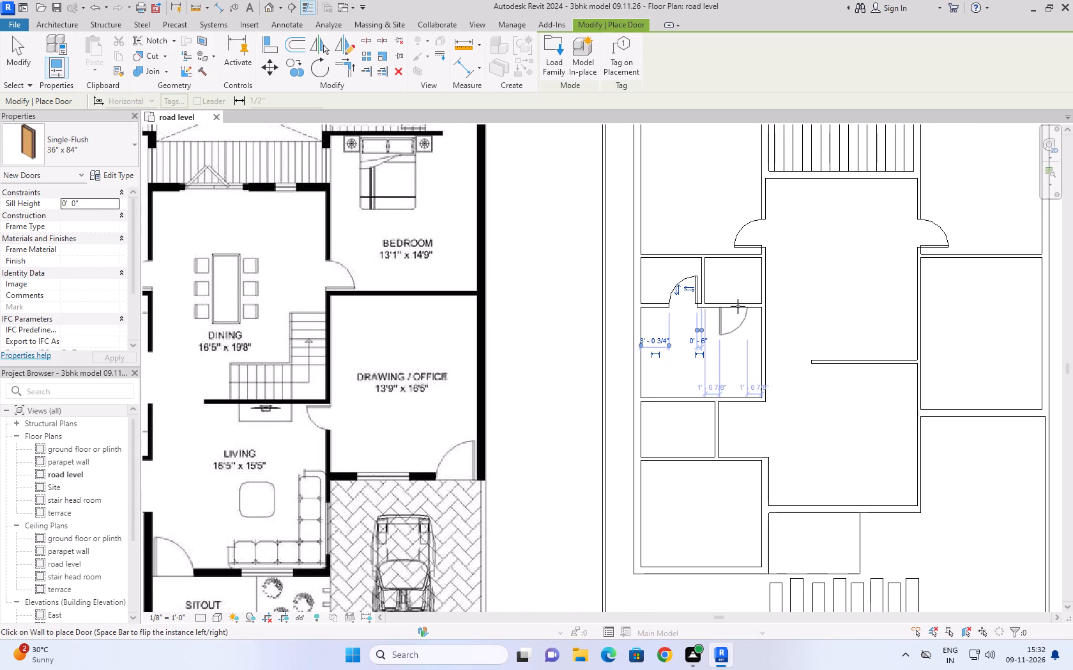
pyautogui.click(743, 300)
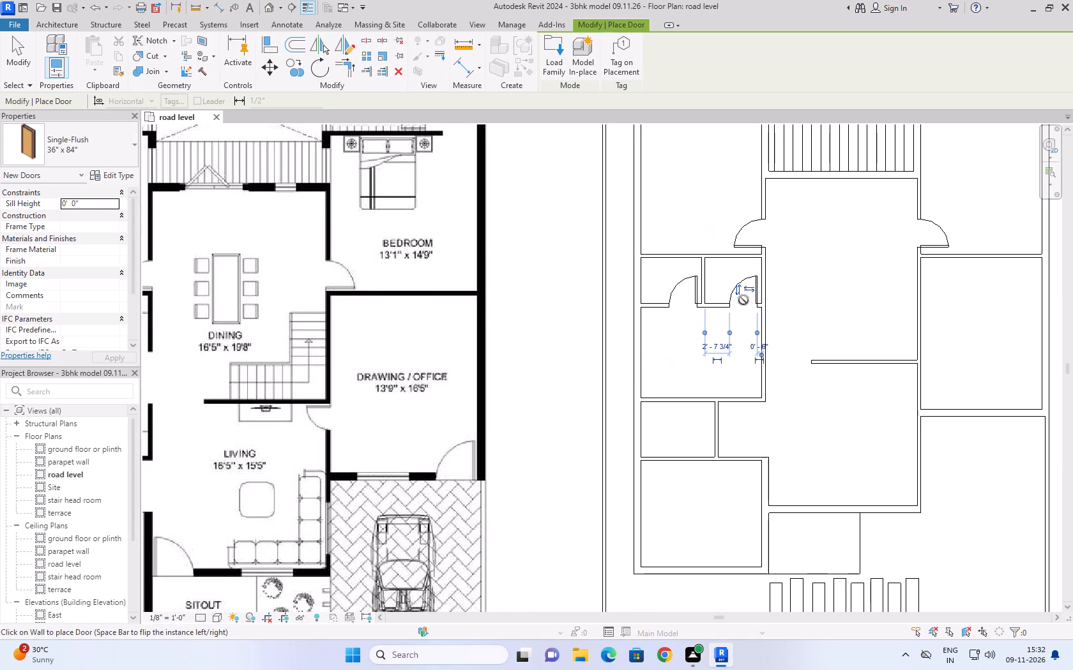
# Place a 36" x 84" door between living and drawing/office, swinging into the living room, 6" from the dining-living partition.
pyautogui.scroll(-5, 742, 363)
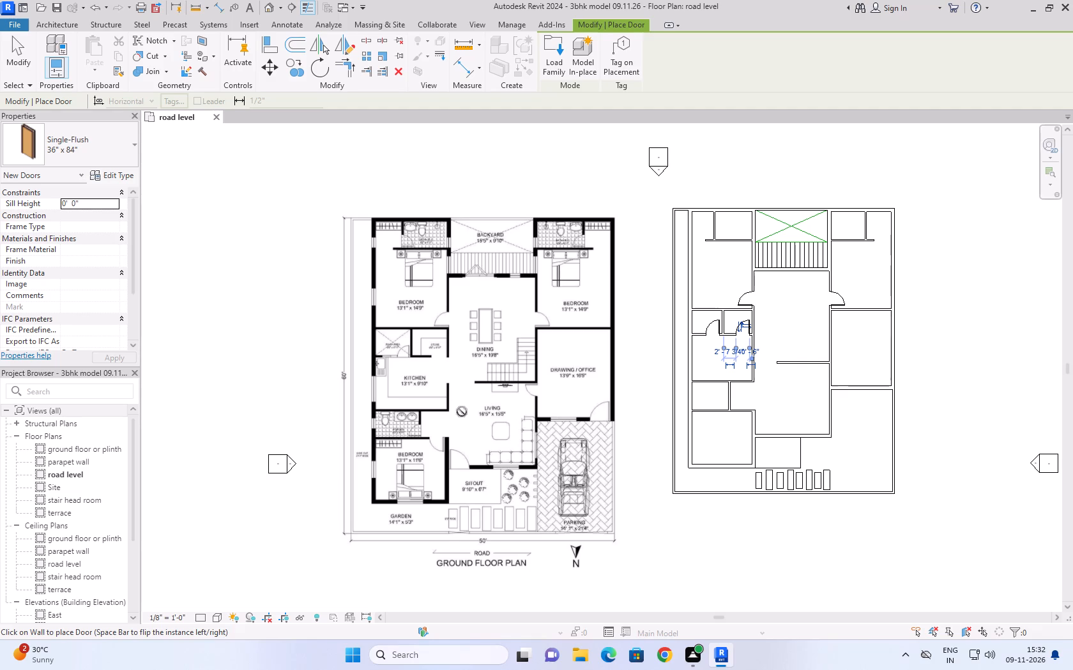
pyautogui.scroll(3, 423, 436)
pyautogui.scroll(-4, 711, 317)
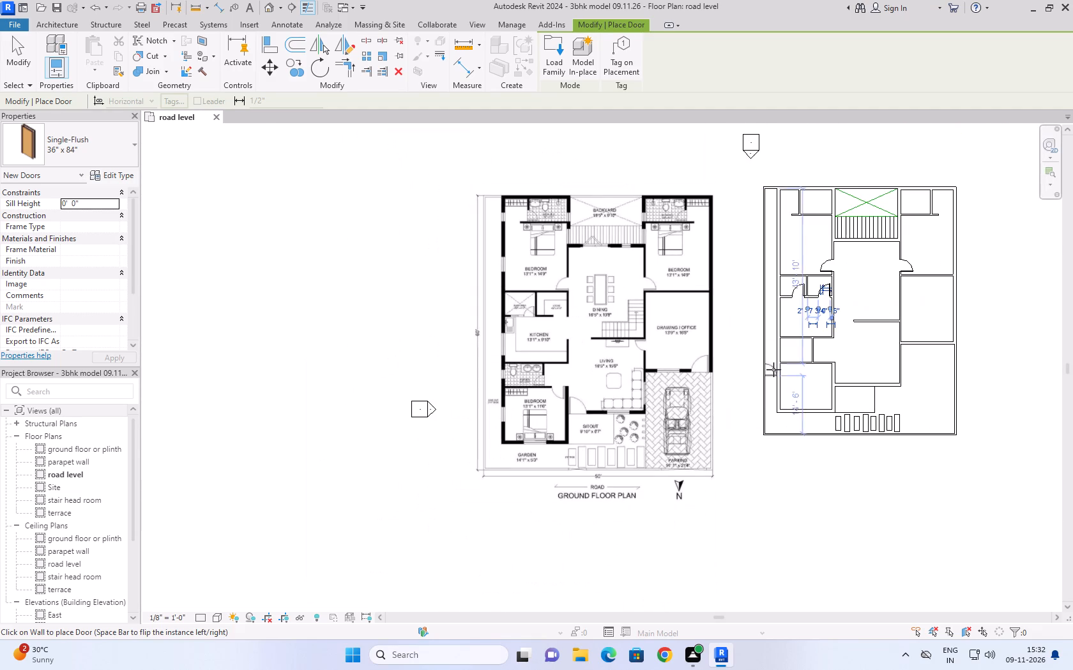
pyautogui.scroll(4, 845, 343)
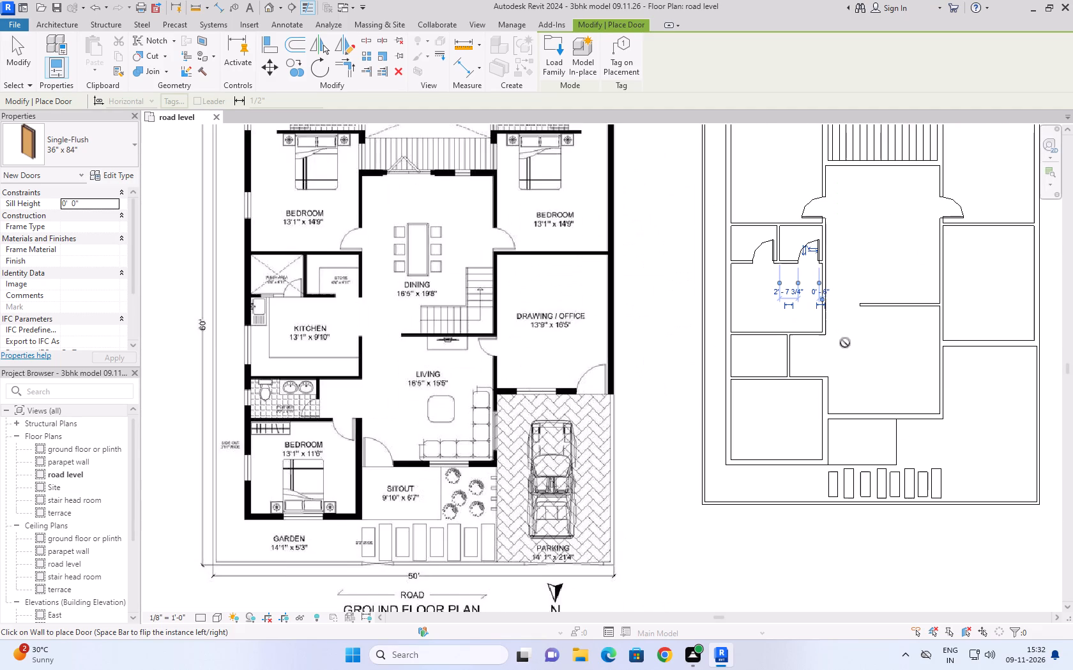
pyautogui.scroll(1, 845, 343)
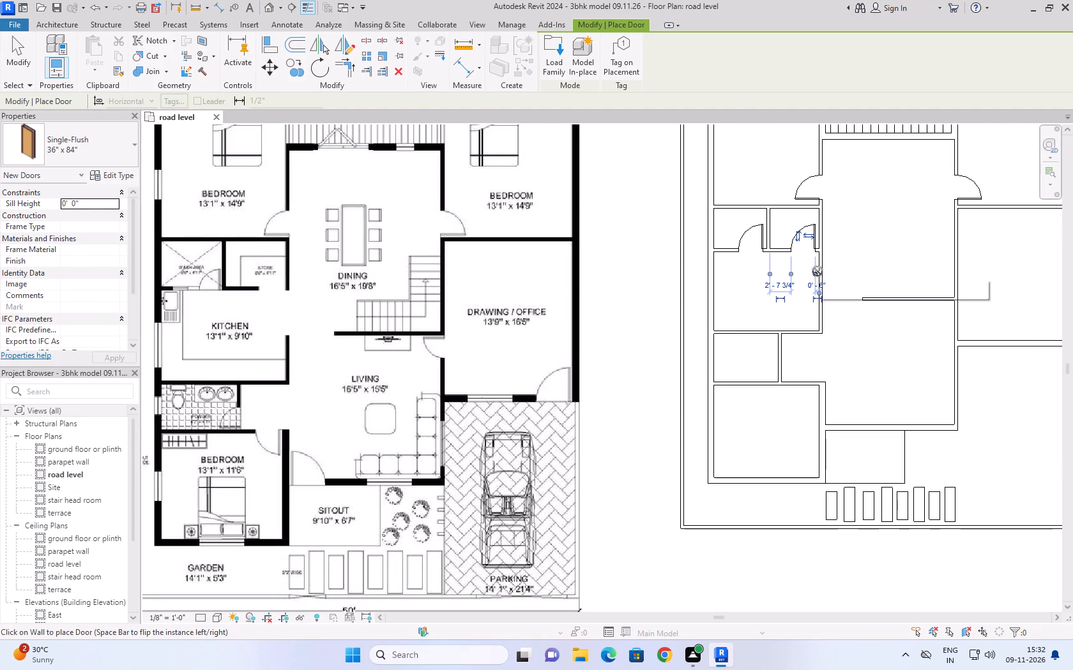
pyautogui.scroll(-4, 846, 271)
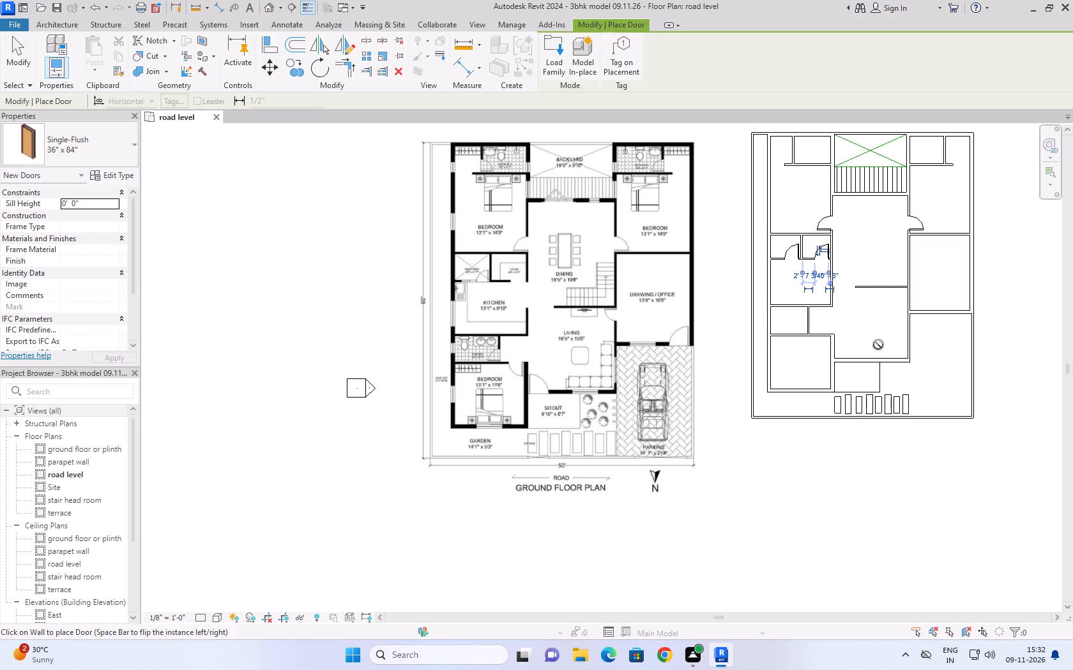
pyautogui.scroll(3, 902, 302)
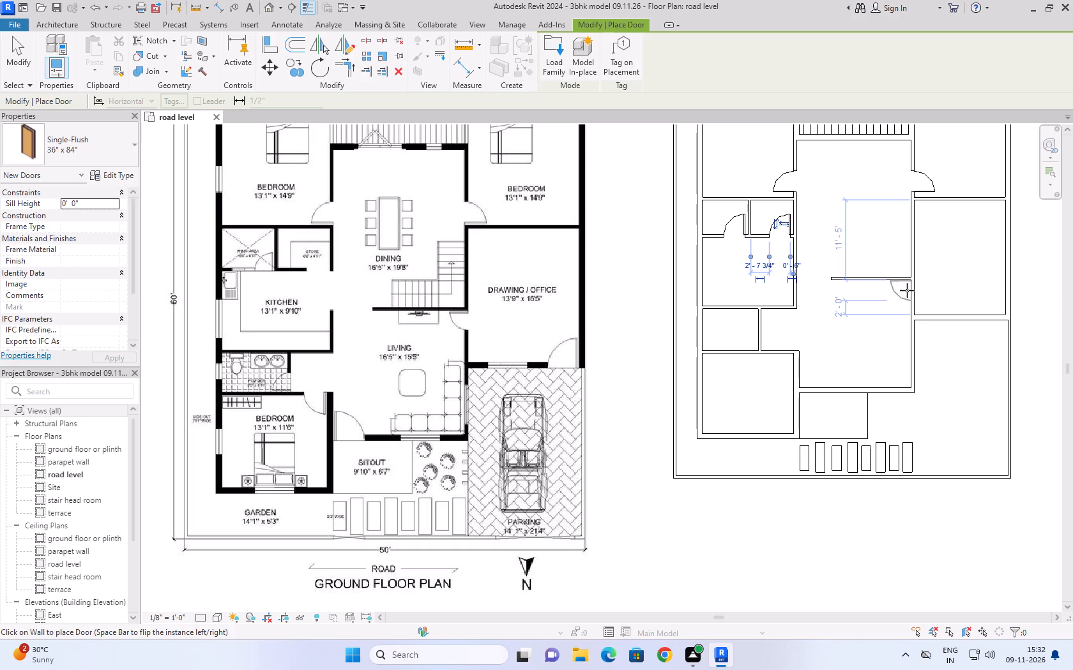
pyautogui.scroll(5, 908, 294)
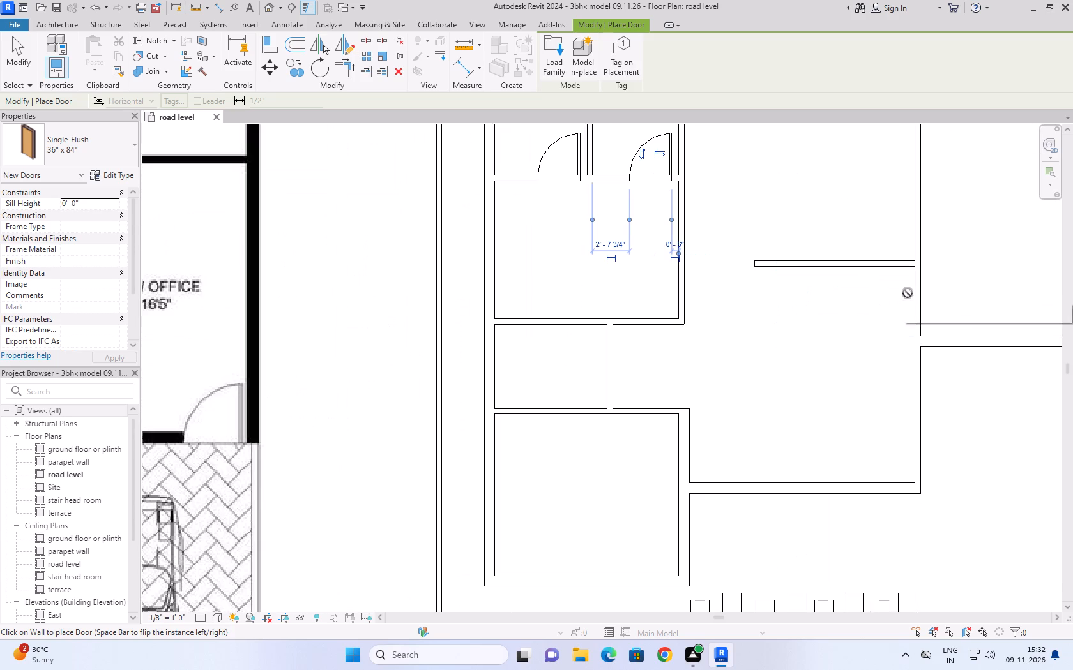
pyautogui.click(912, 291)
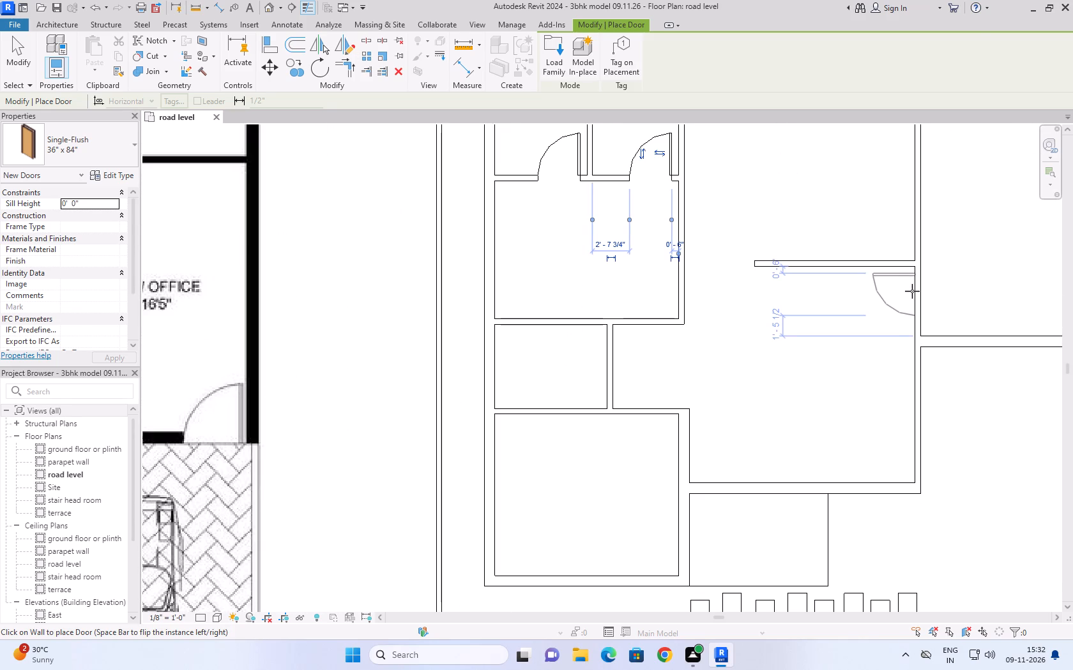
# Place a 36" x 84" door in the drawing/office wall facing the parking, swinging inward, 6" from the outer side wall.
pyautogui.scroll(-4, 846, 331)
pyautogui.scroll(-3, 828, 391)
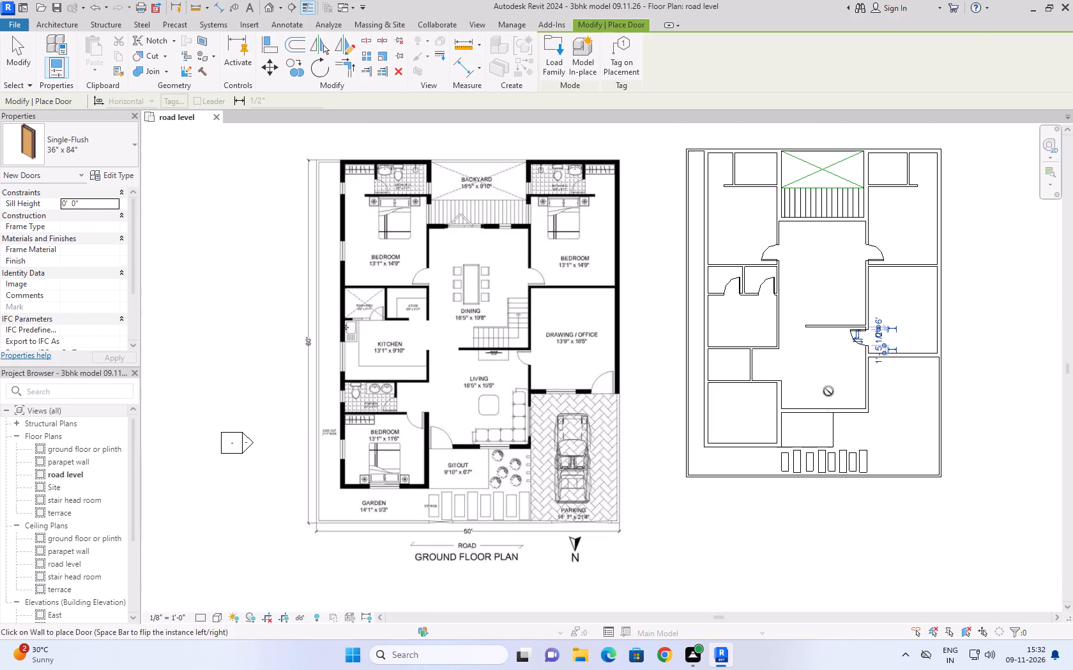
pyautogui.scroll(4, 925, 393)
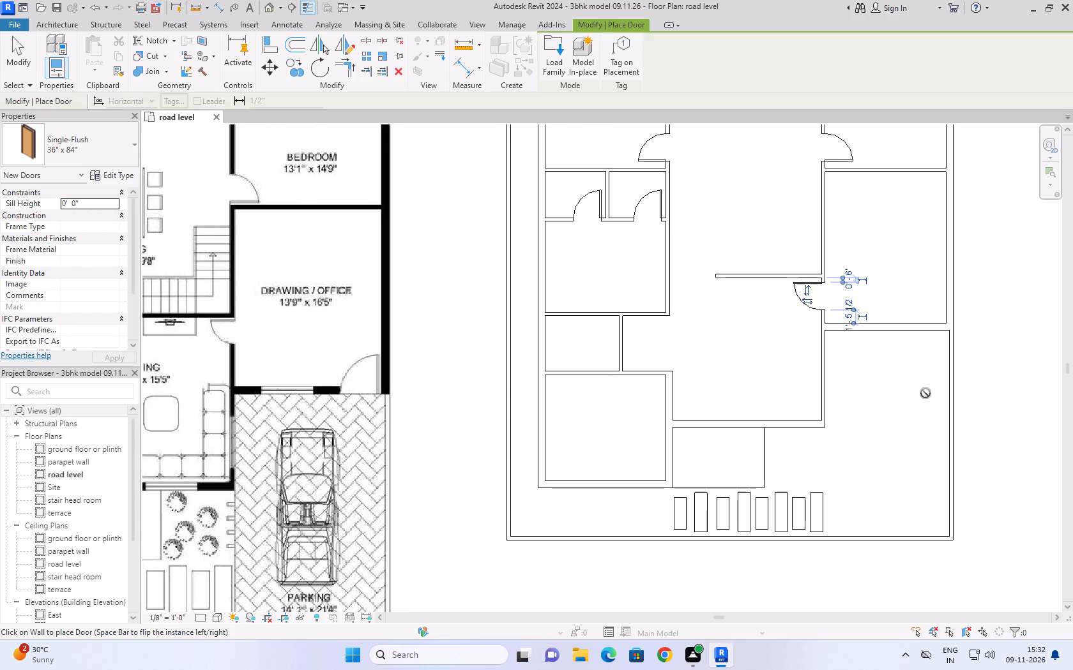
pyautogui.scroll(1, 925, 393)
pyautogui.scroll(-4, 926, 371)
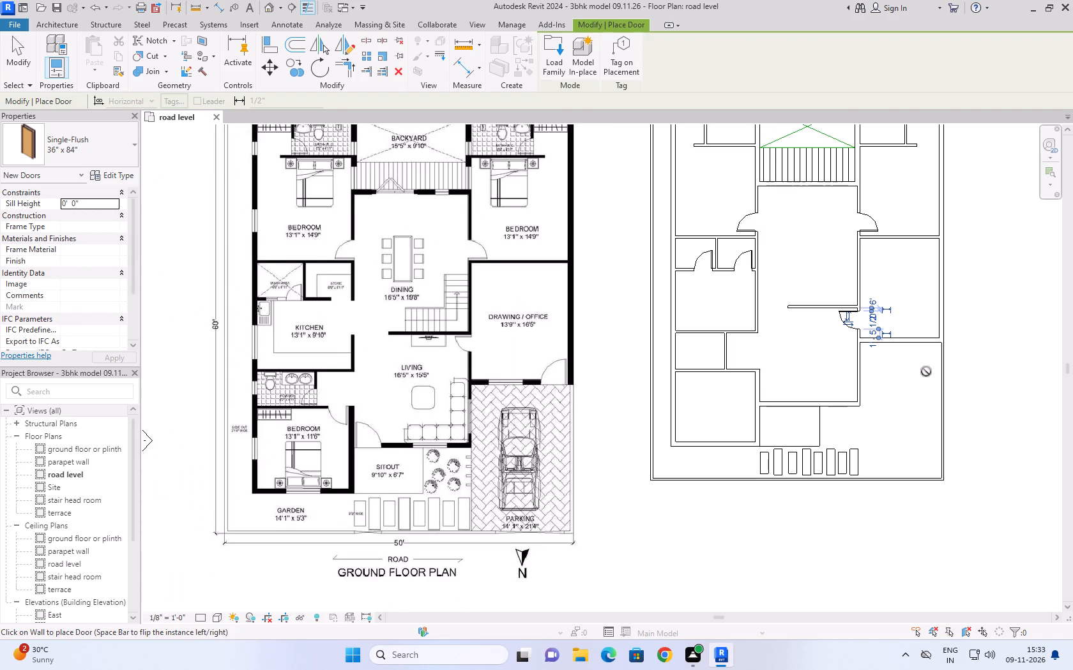
pyautogui.scroll(4, 926, 371)
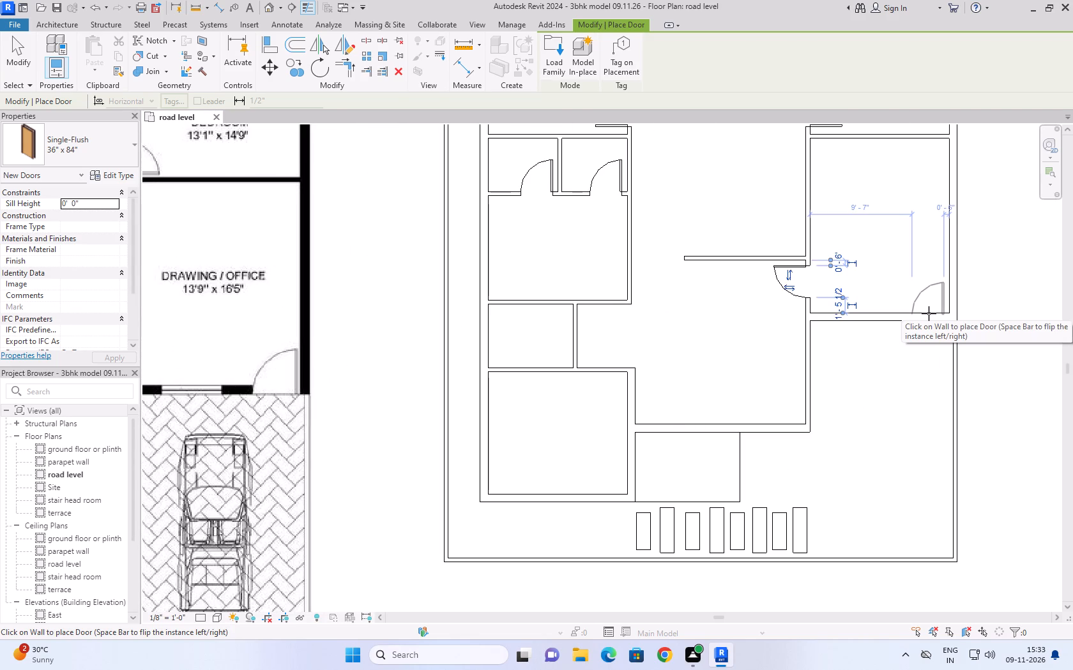
pyautogui.click(929, 313)
# Place the 36" x 84" entrance door between sitout and living, swinging into the living room, hinged 6" from the bedroom-side wall.
pyautogui.scroll(-8, 929, 313)
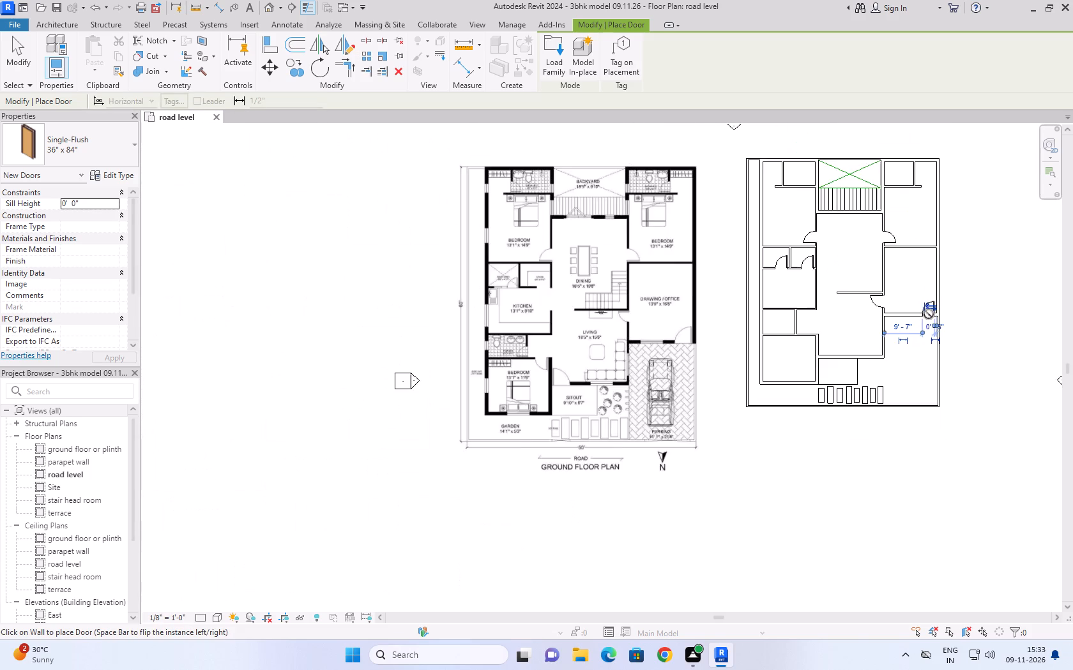
pyautogui.scroll(4, 926, 423)
pyautogui.scroll(-2, 925, 419)
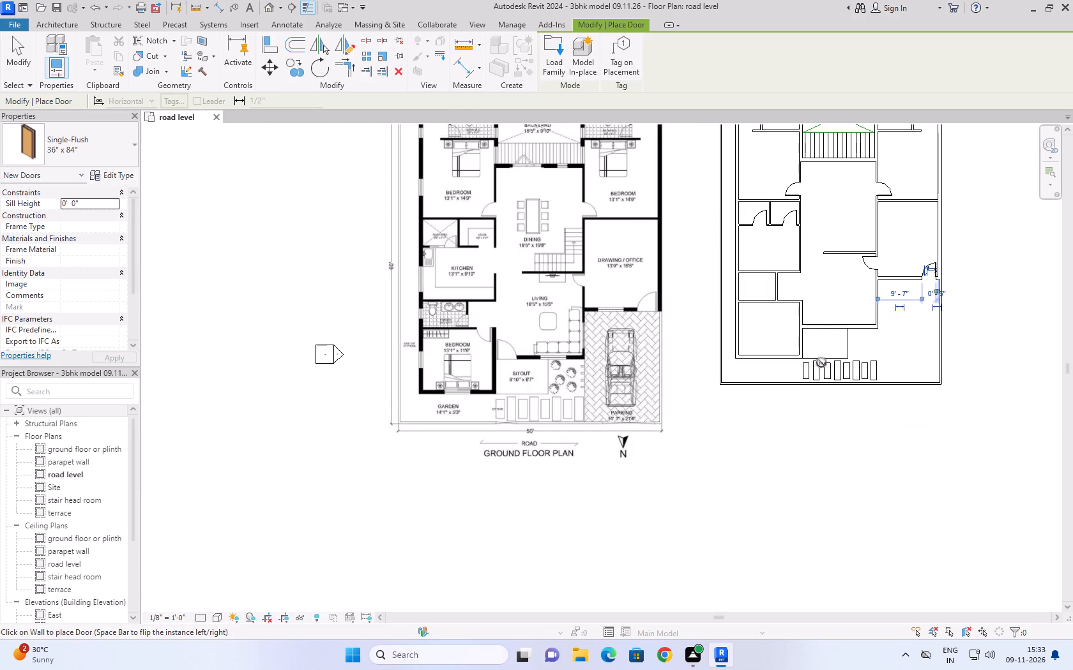
pyautogui.scroll(3, 813, 341)
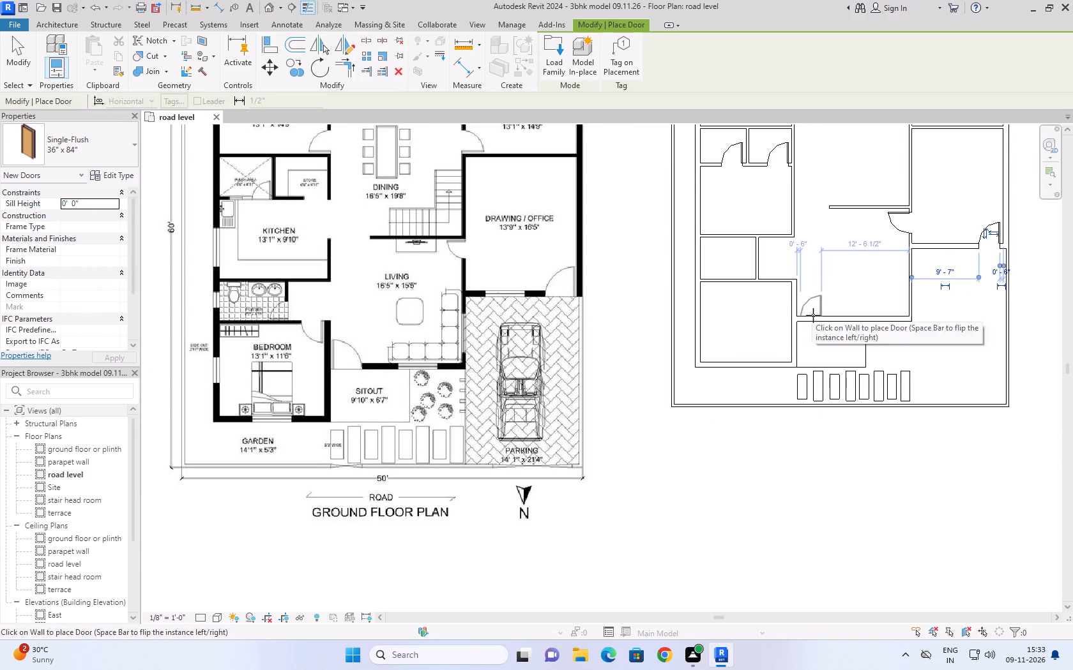
pyautogui.press('space')
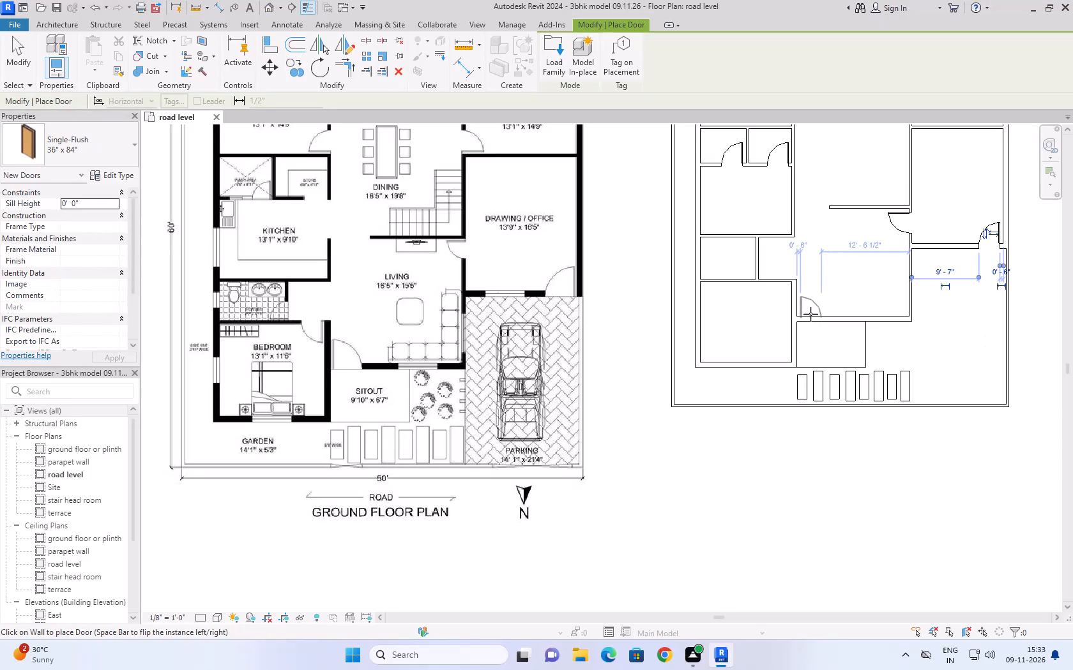
pyautogui.click(810, 314)
# Place a 36" x 84" door in the front bedroom's upper wall, swinging into the bedroom, 6" from the sitout-side wall.
pyautogui.scroll(-2, 754, 328)
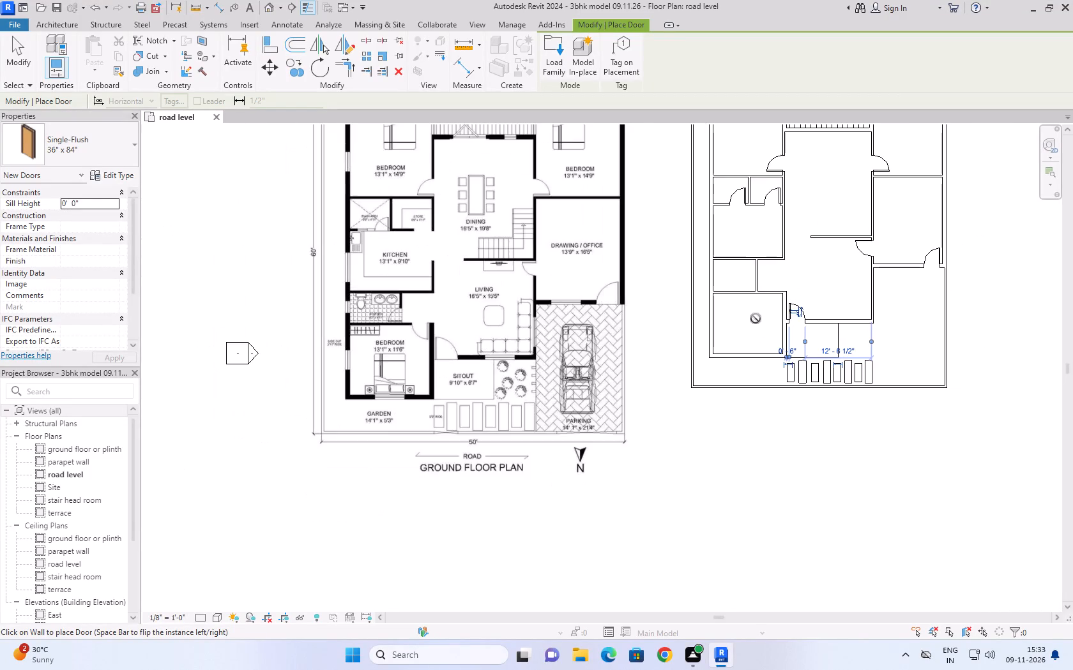
pyautogui.scroll(6, 770, 309)
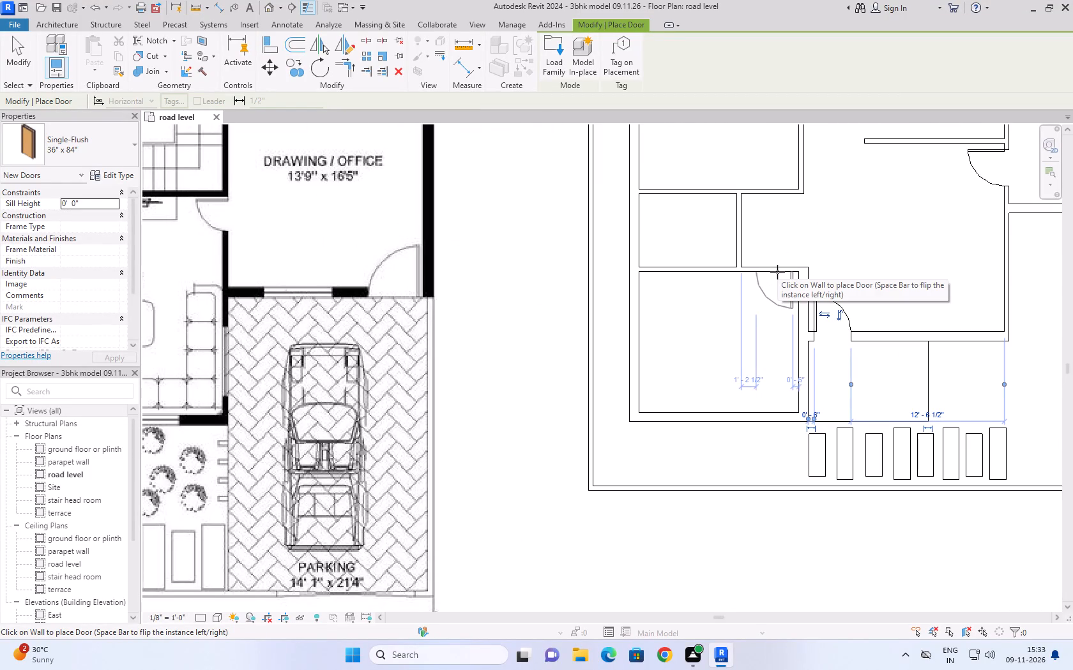
pyautogui.click(777, 272)
# Place a 30" x 84" door in the common toilet's wall facing the living side, swinging into the toilet, 6" from the front bedroom wall.
pyautogui.scroll(-4, 768, 324)
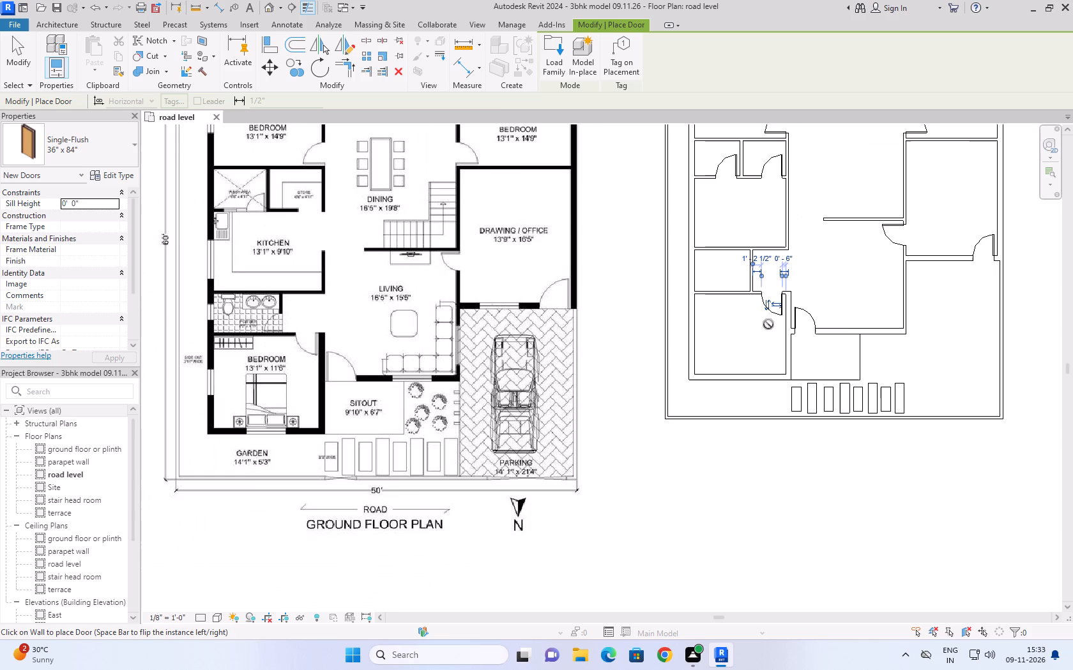
pyautogui.scroll(-2, 768, 326)
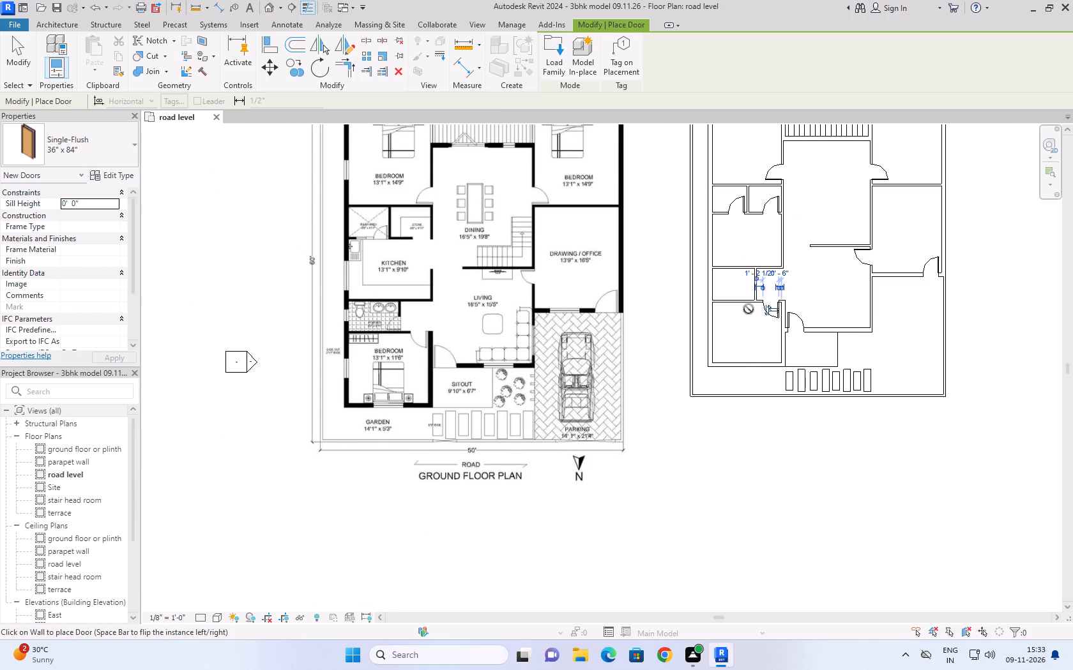
pyautogui.scroll(7, 749, 306)
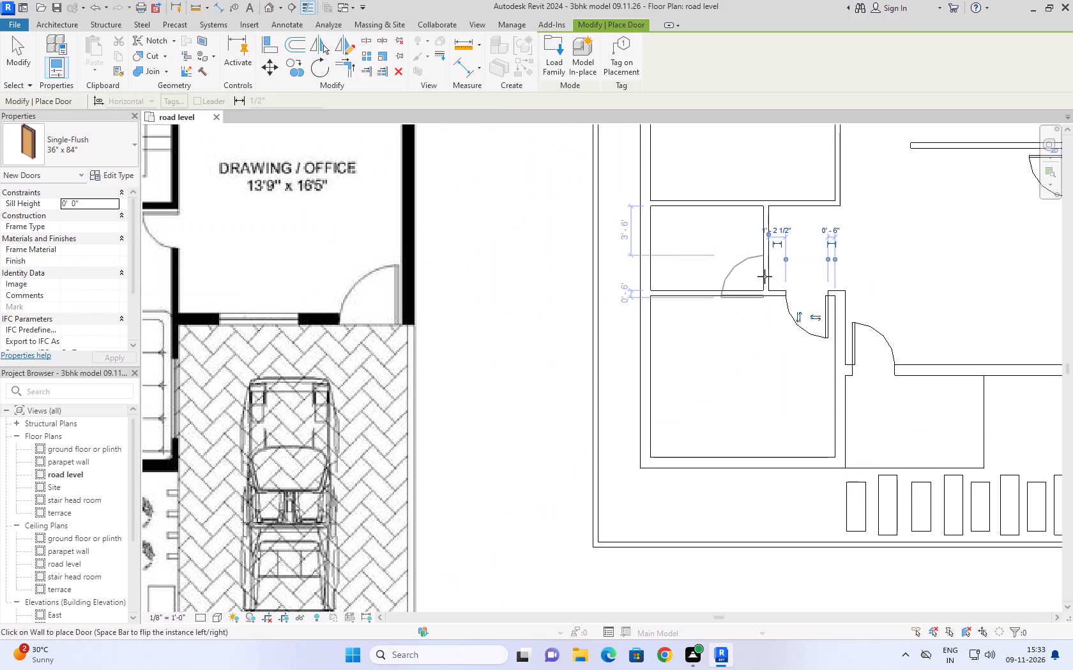
pyautogui.click(89, 128)
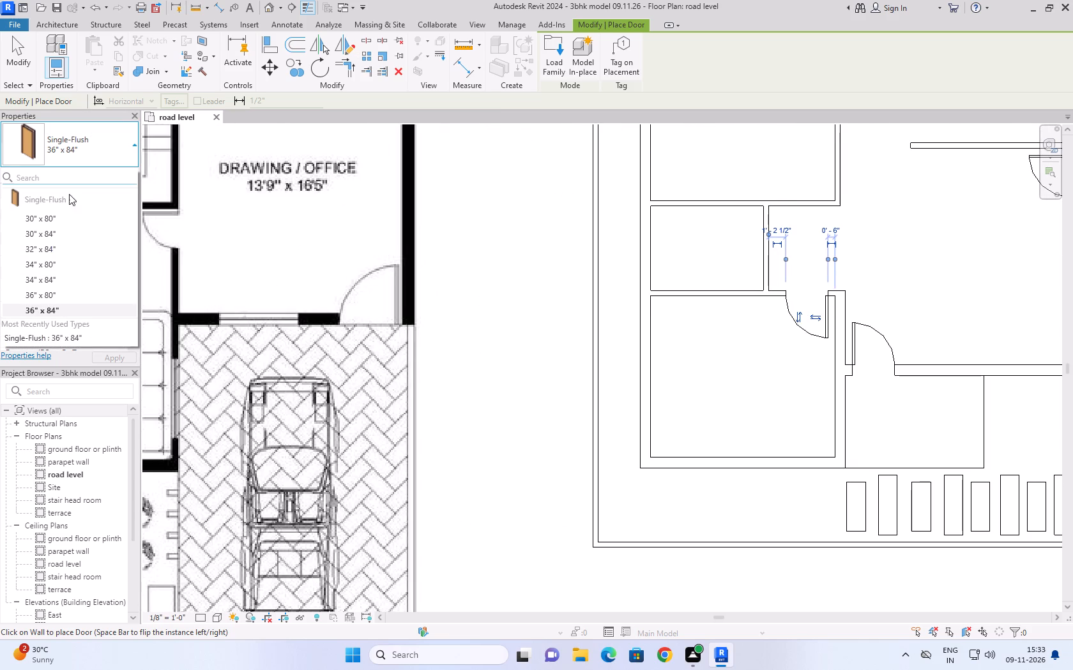
pyautogui.click(70, 230)
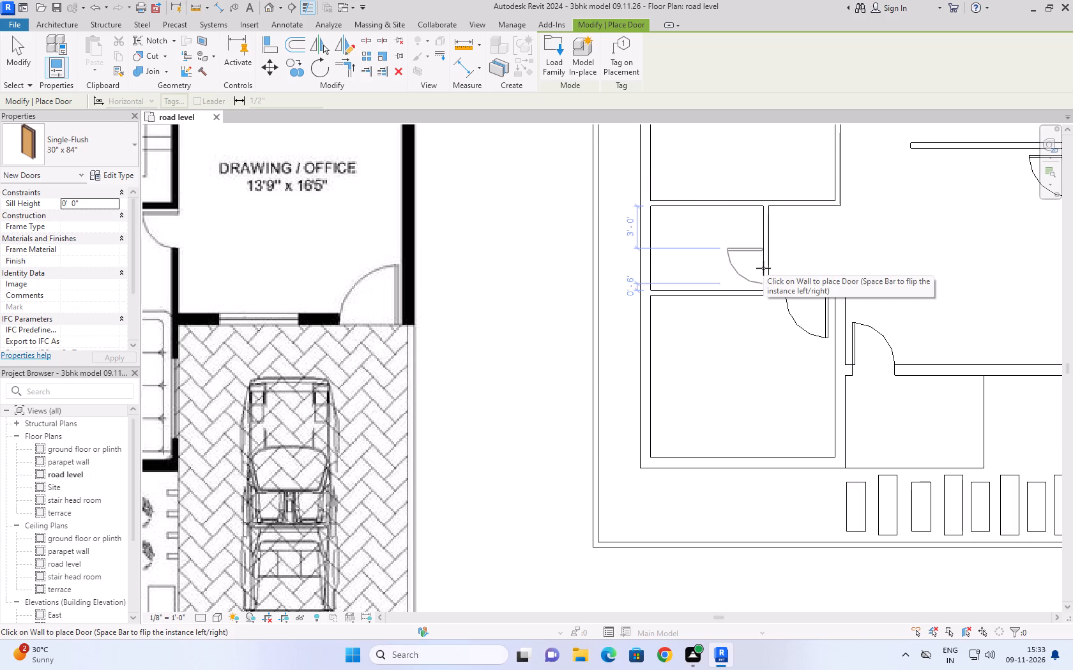
pyautogui.press('space')
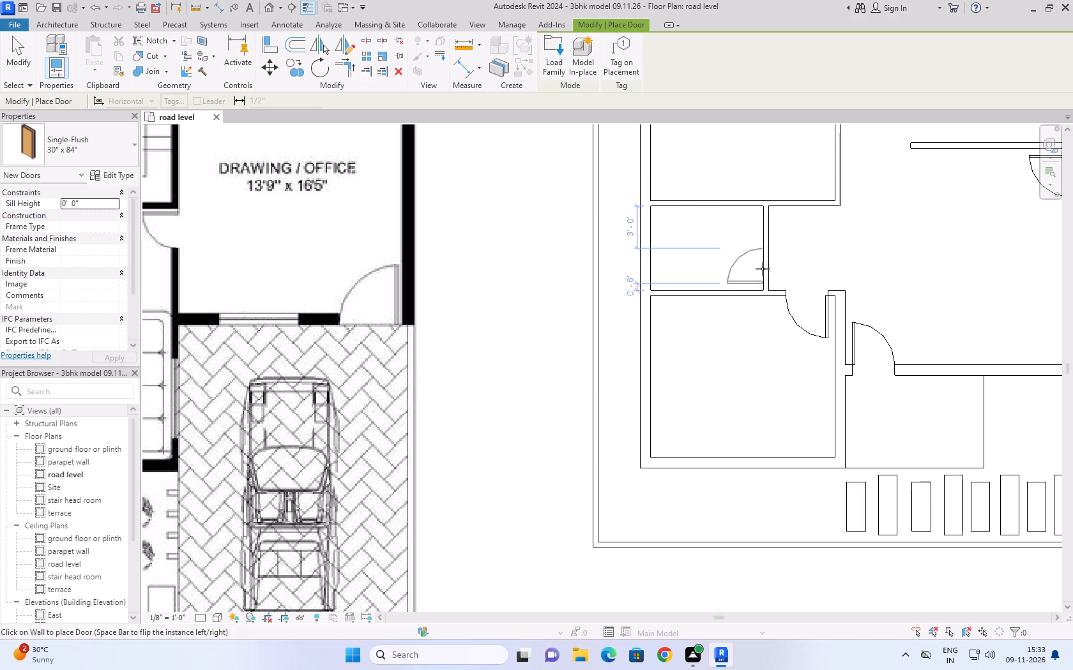
pyautogui.click(763, 269)
# Place a 30" x 84" door in the side wall of the kitchen-side rear bedroom's toilet, swinging into the toilet, 6" from the bedroom partition.
pyautogui.scroll(-9, 763, 269)
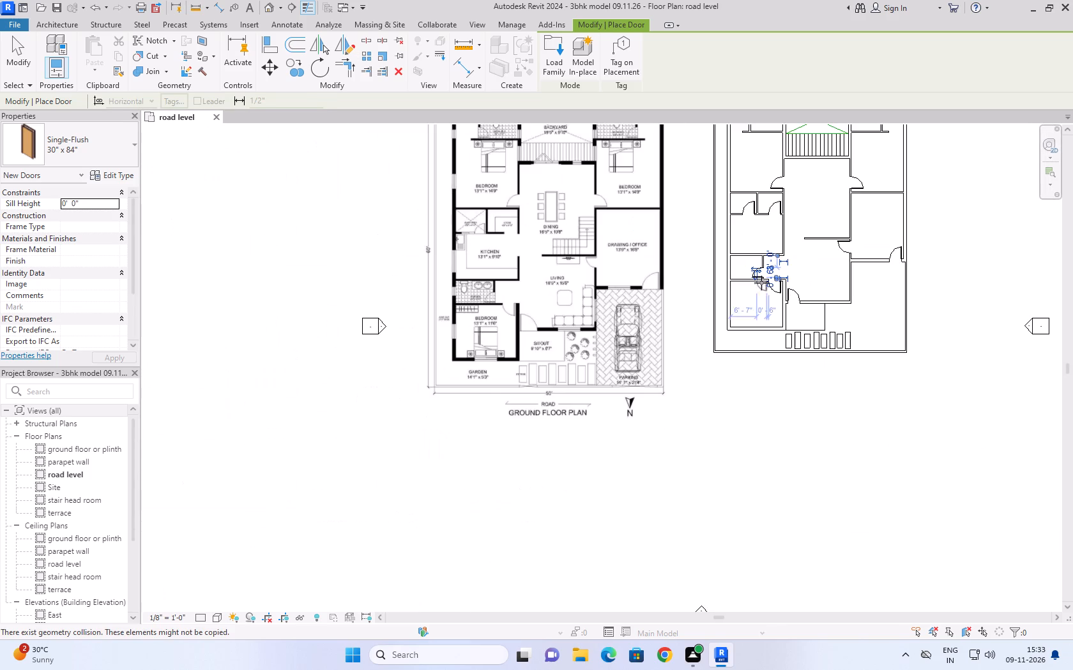
pyautogui.scroll(-3, 748, 334)
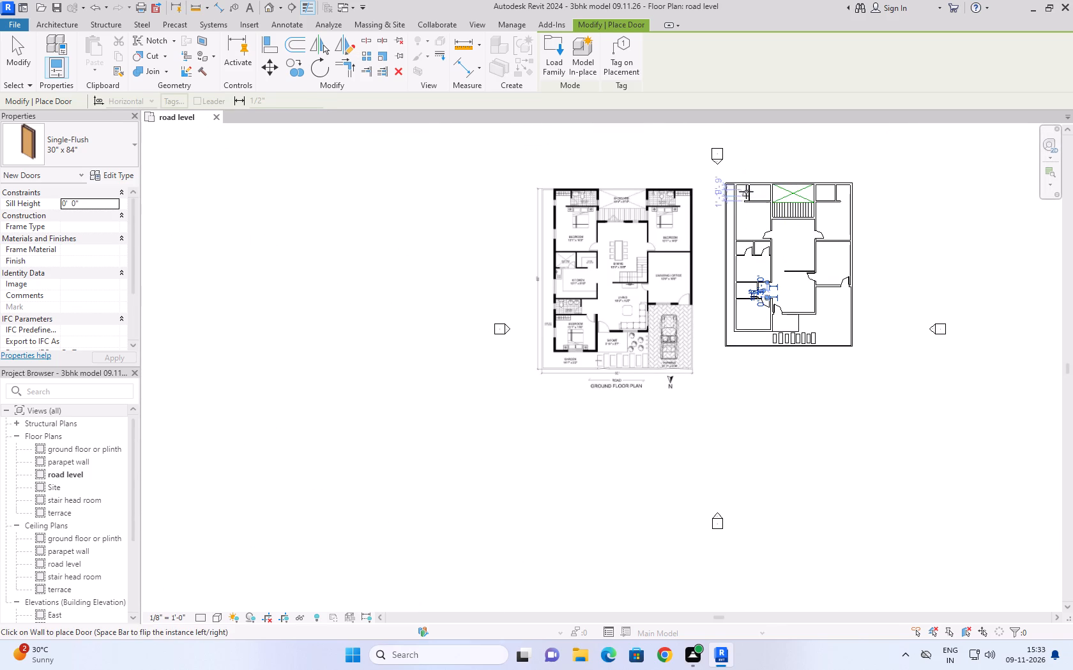
pyautogui.scroll(6, 743, 188)
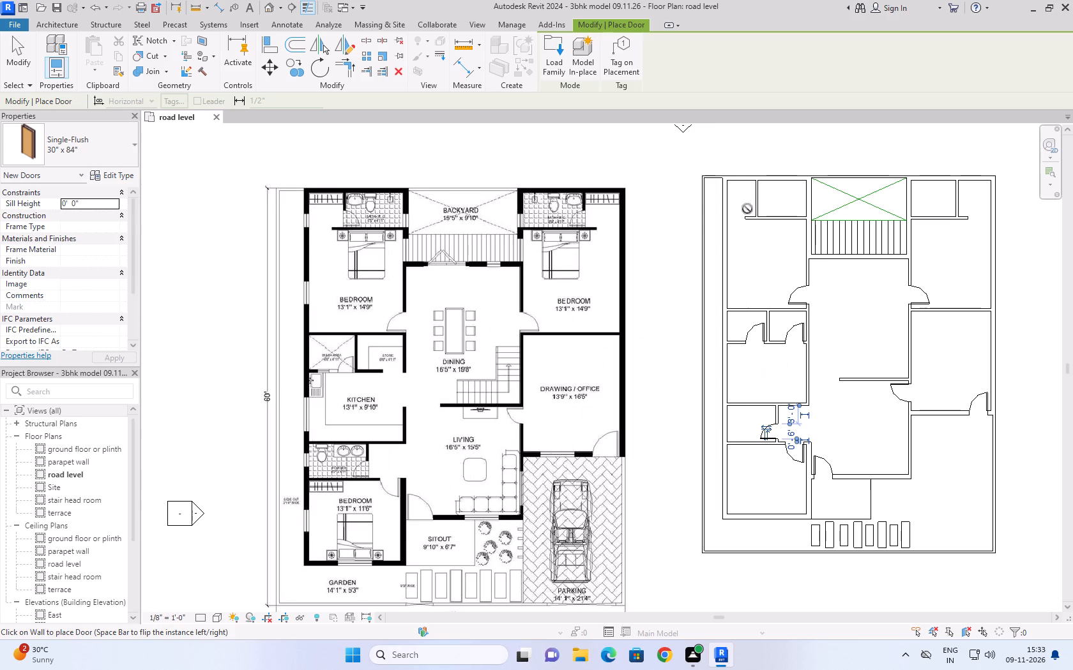
pyautogui.scroll(4, 764, 207)
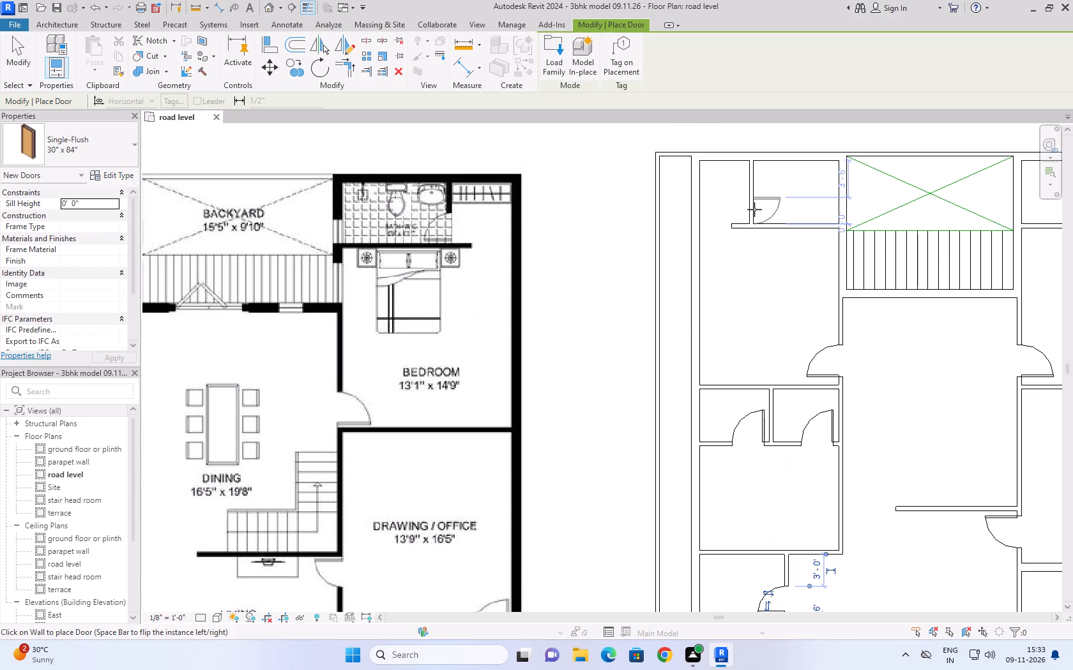
pyautogui.press('space')
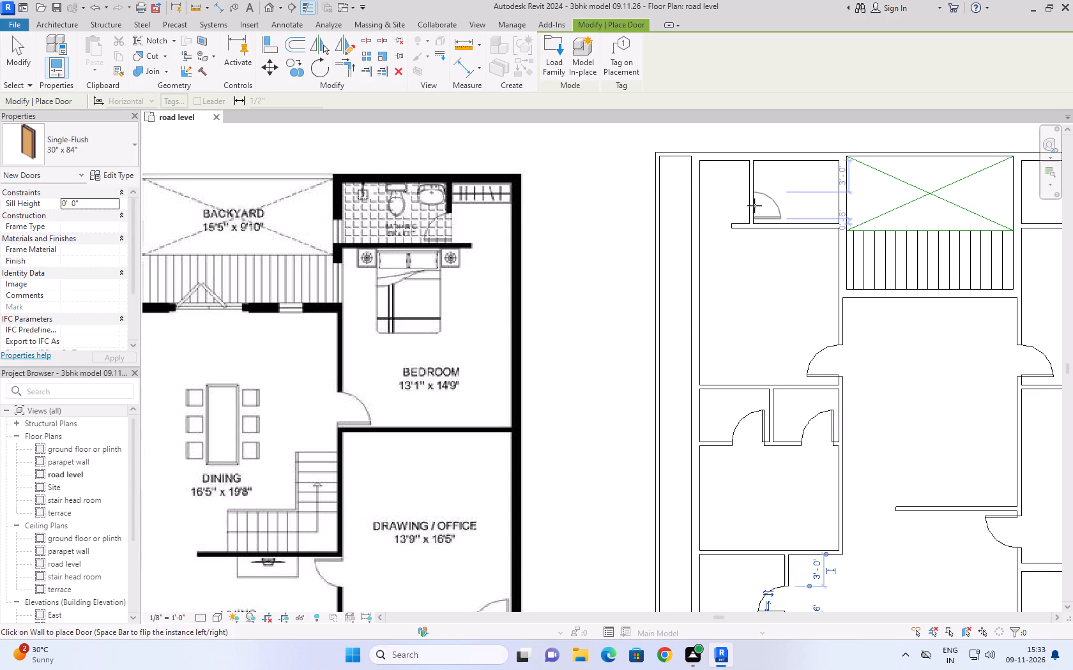
pyautogui.click(754, 205)
# Place a 30" x 84" door in the side wall of the office-side rear bedroom's toilet, swinging inward, 6" from the bedroom partition.
pyautogui.scroll(-5, 754, 205)
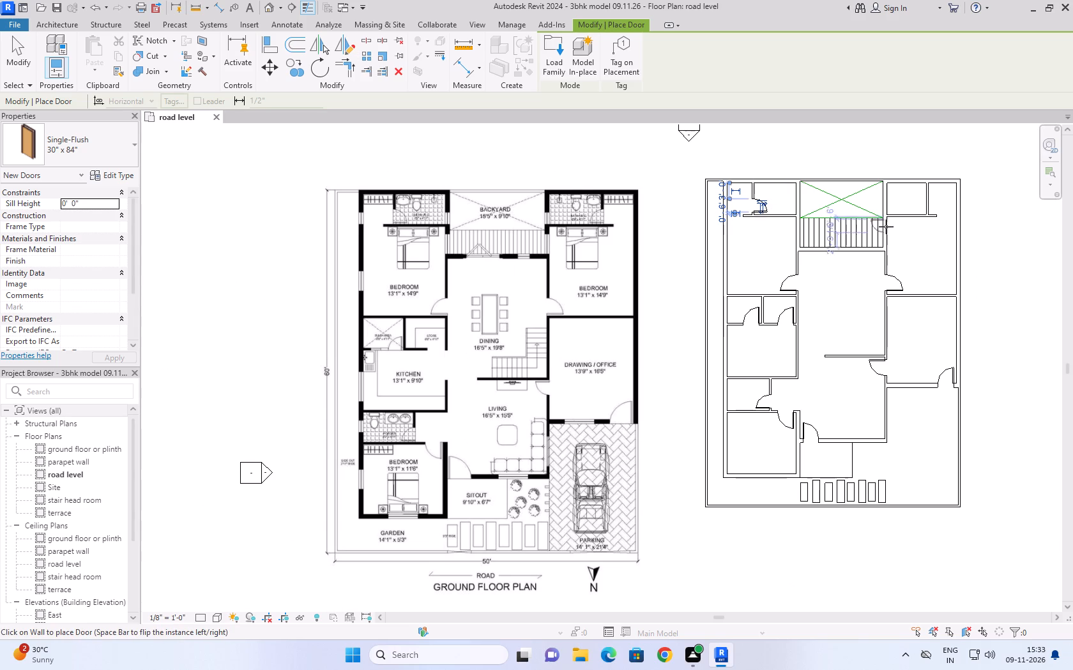
pyautogui.scroll(3, 923, 206)
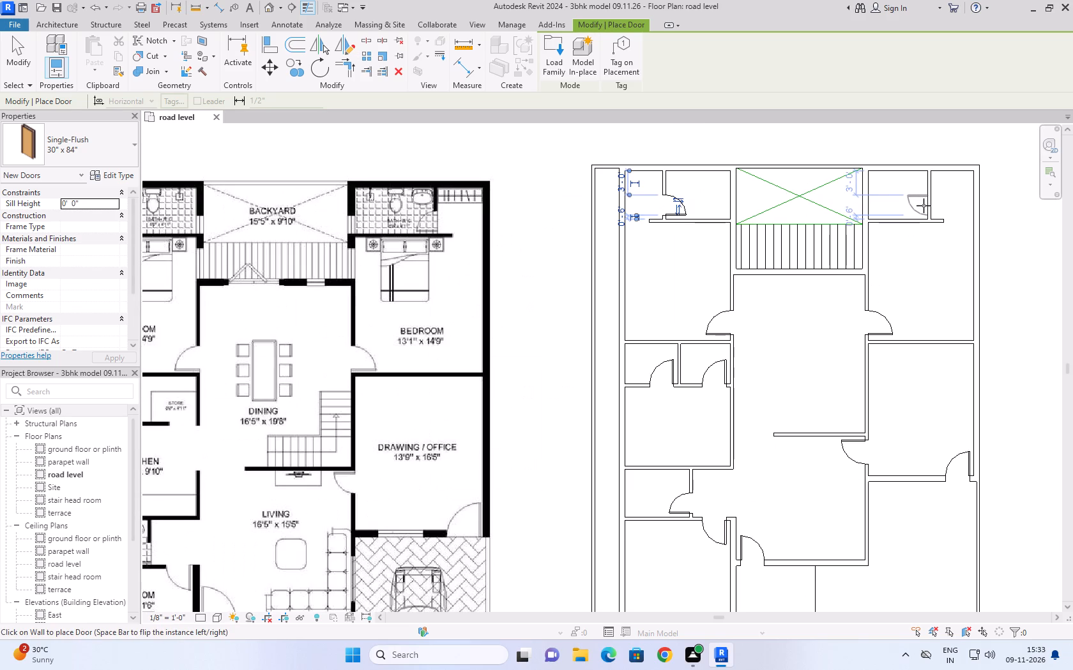
pyautogui.press('space')
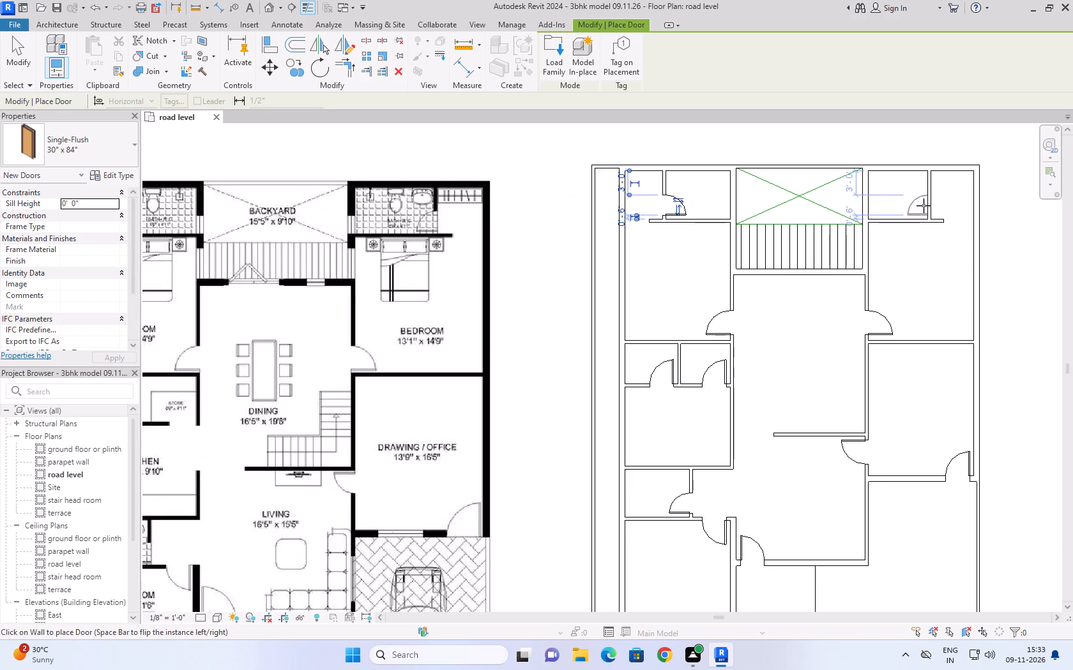
pyautogui.click(924, 205)
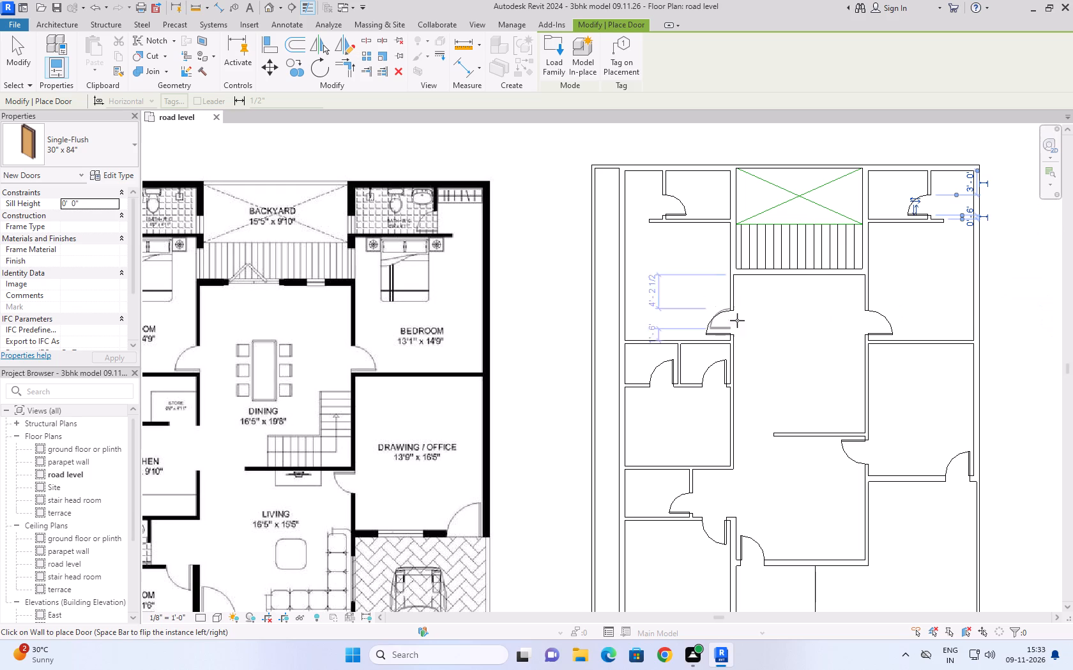
# Compare the modelled floor plan with the reference ground floor plan to check which rooms still need doors.
pyautogui.scroll(-3, 796, 262)
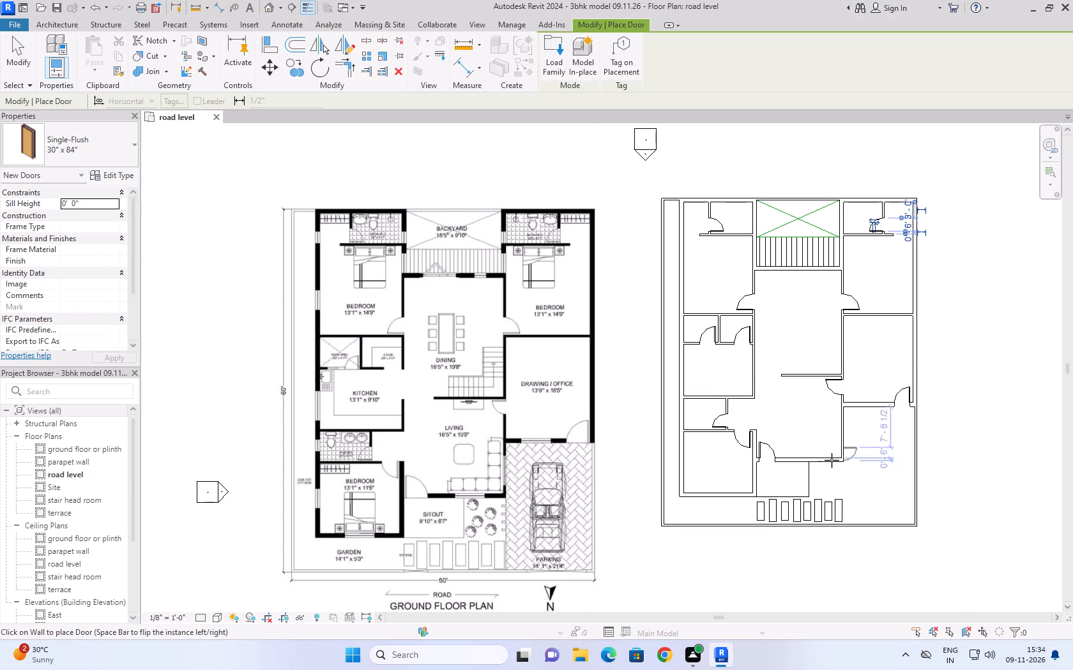
pyautogui.scroll(-2, 800, 386)
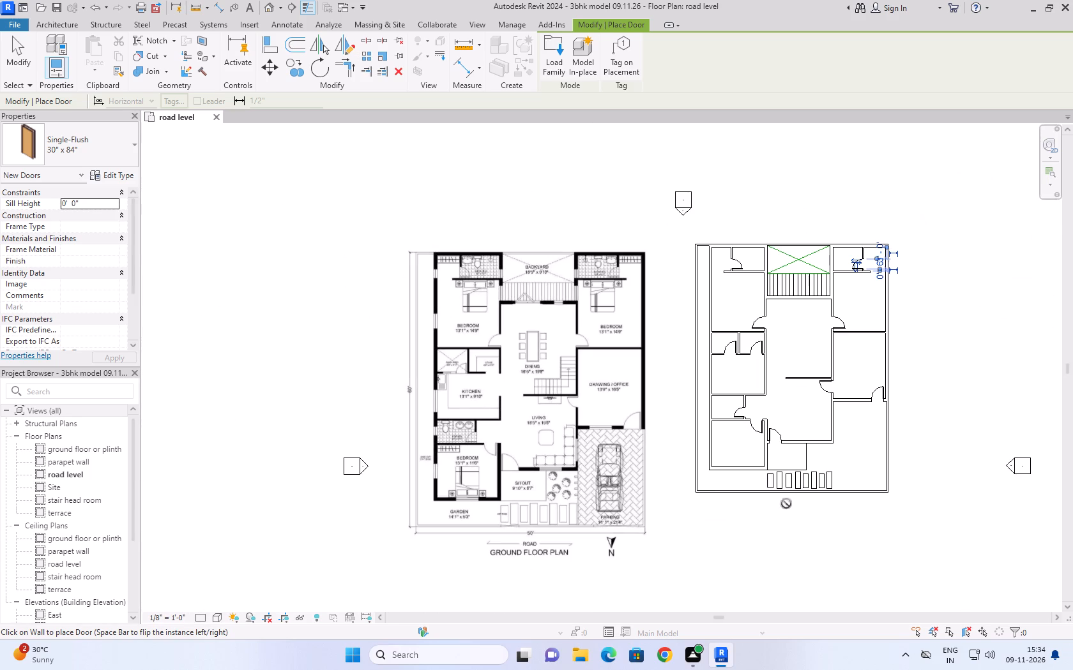
pyautogui.scroll(1, 782, 449)
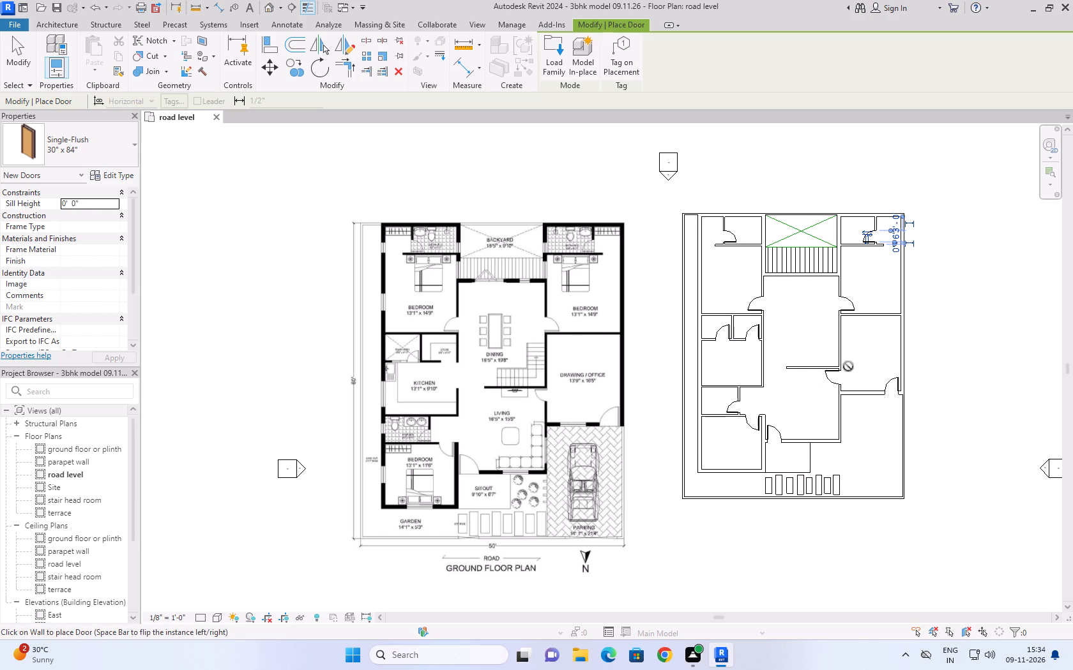
pyautogui.scroll(-3, 876, 283)
pyautogui.scroll(4, 759, 475)
pyautogui.scroll(-2, 676, 445)
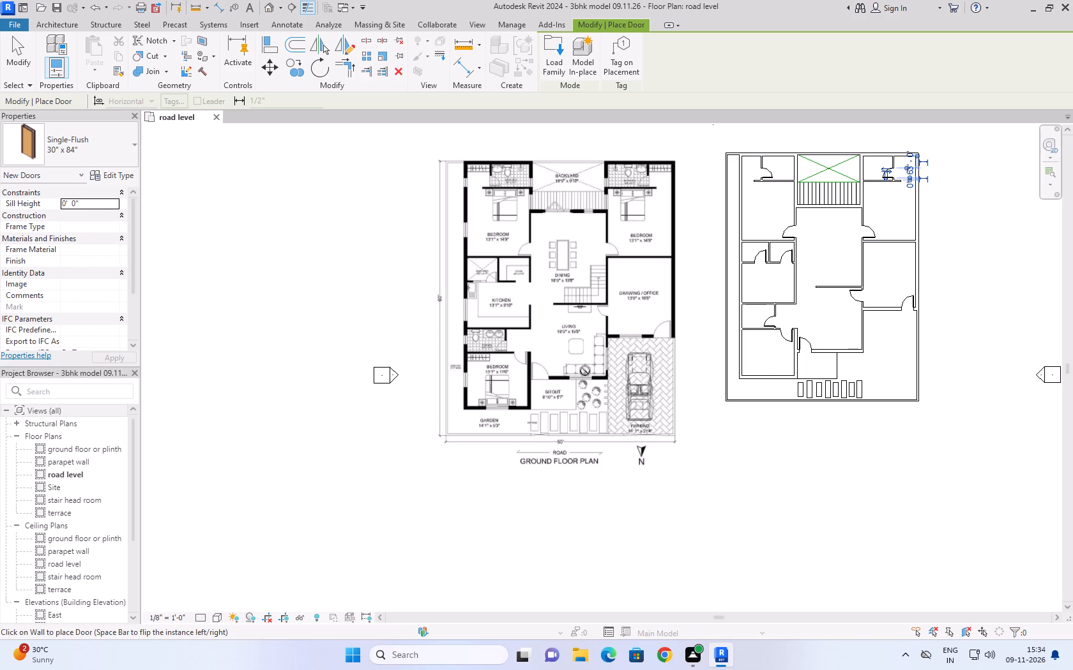
pyautogui.scroll(1, 547, 401)
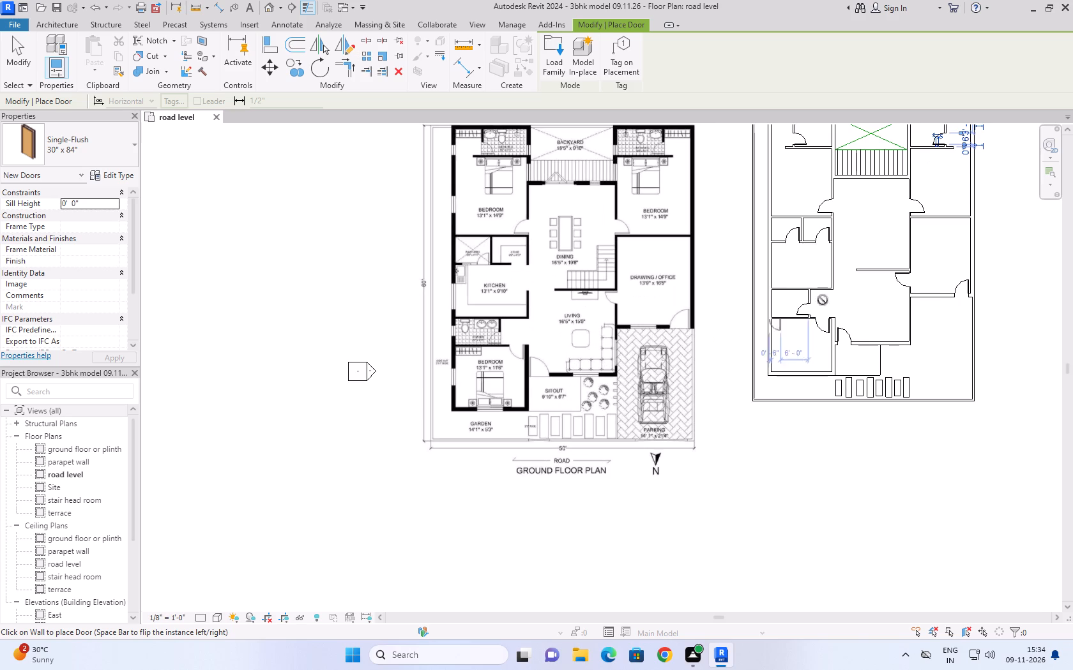
pyautogui.moveTo(847, 294); pyautogui.dragTo(702, 339, button='middle')
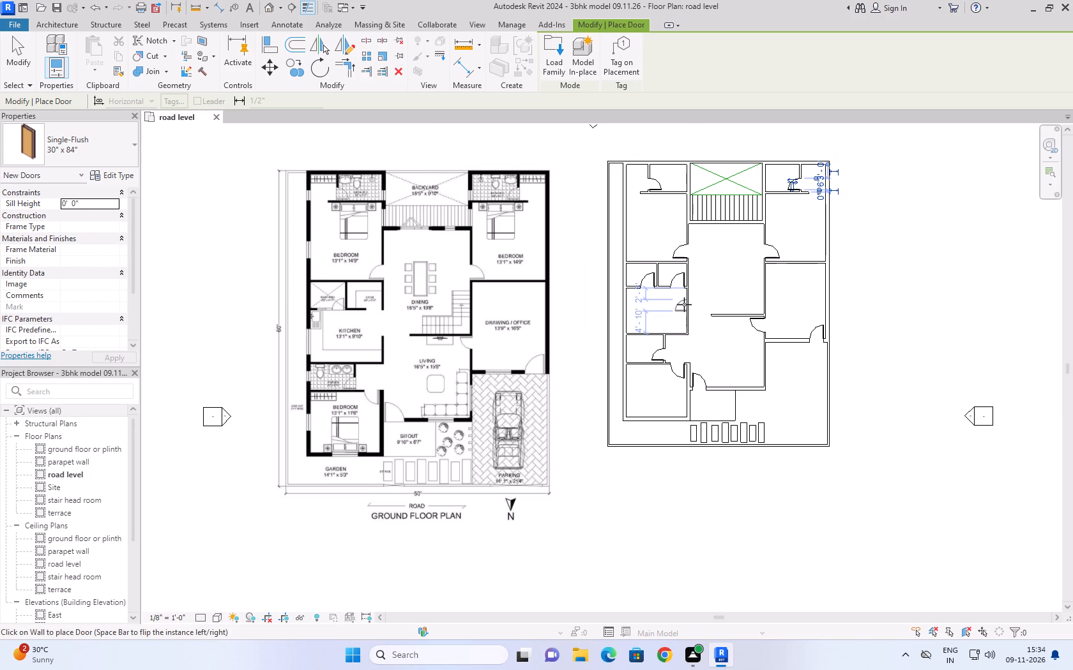
# Place a 36" x 84" door in the kitchen's wall facing the dining area, swinging into the kitchen, 1'-0" from the store wall.
pyautogui.click(113, 147)
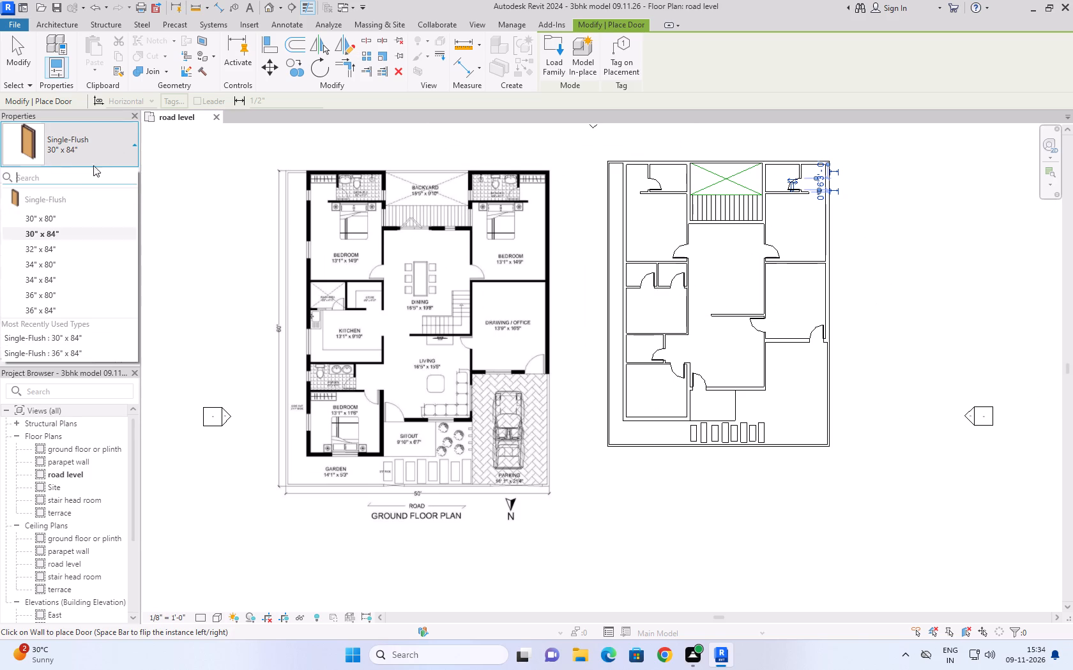
pyautogui.moveTo(56, 297); pyautogui.dragTo(54, 307)
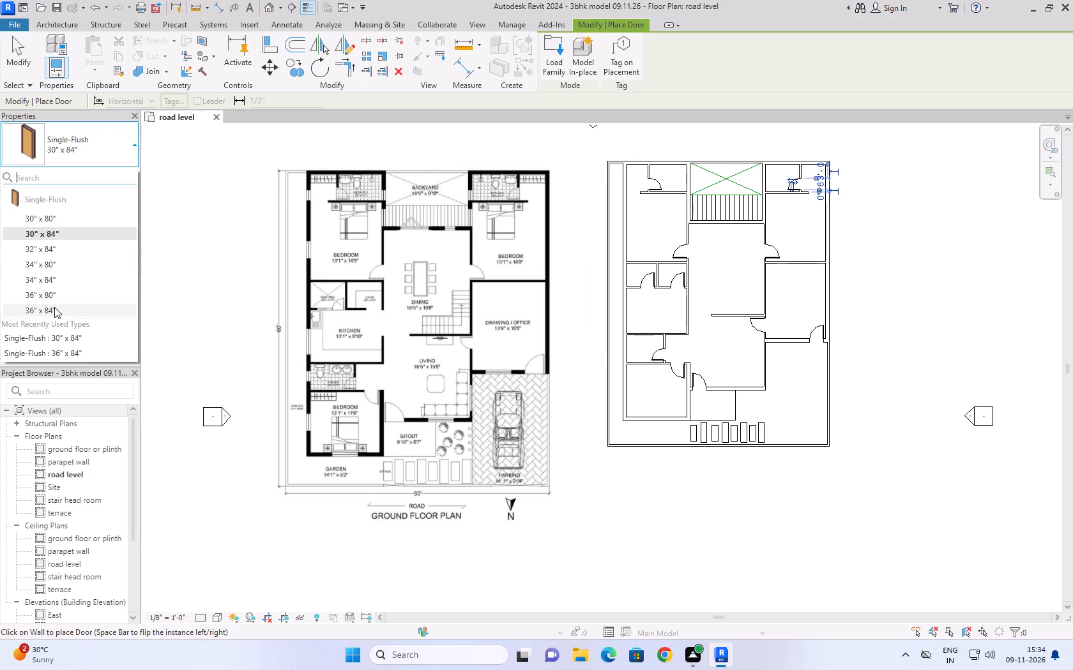
pyautogui.moveTo(54, 307); pyautogui.dragTo(54, 308)
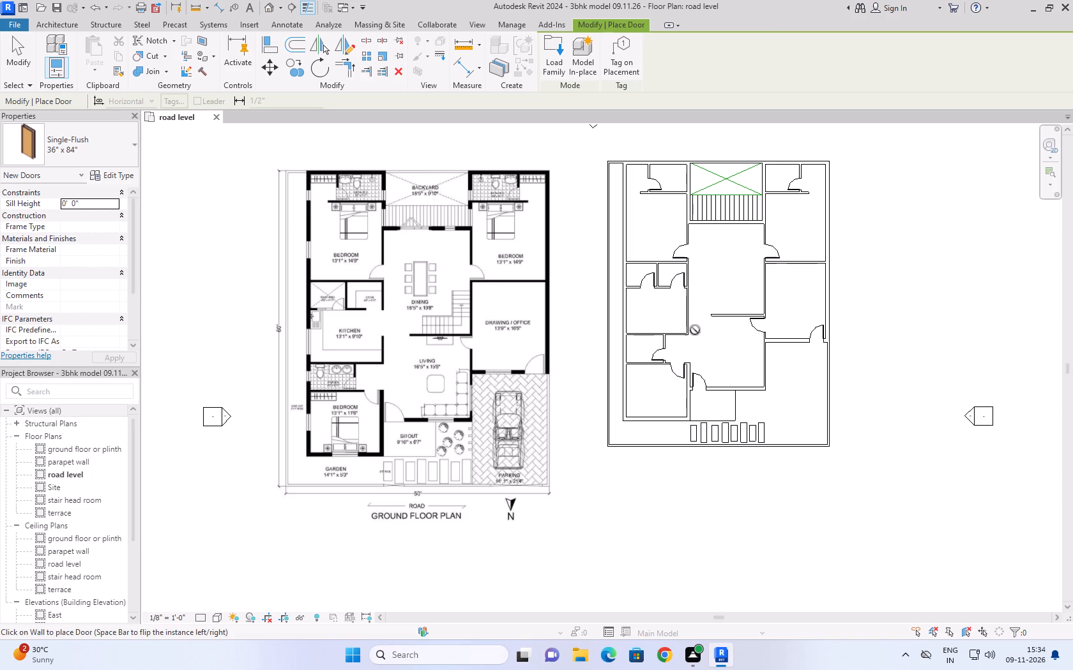
pyautogui.scroll(5, 695, 330)
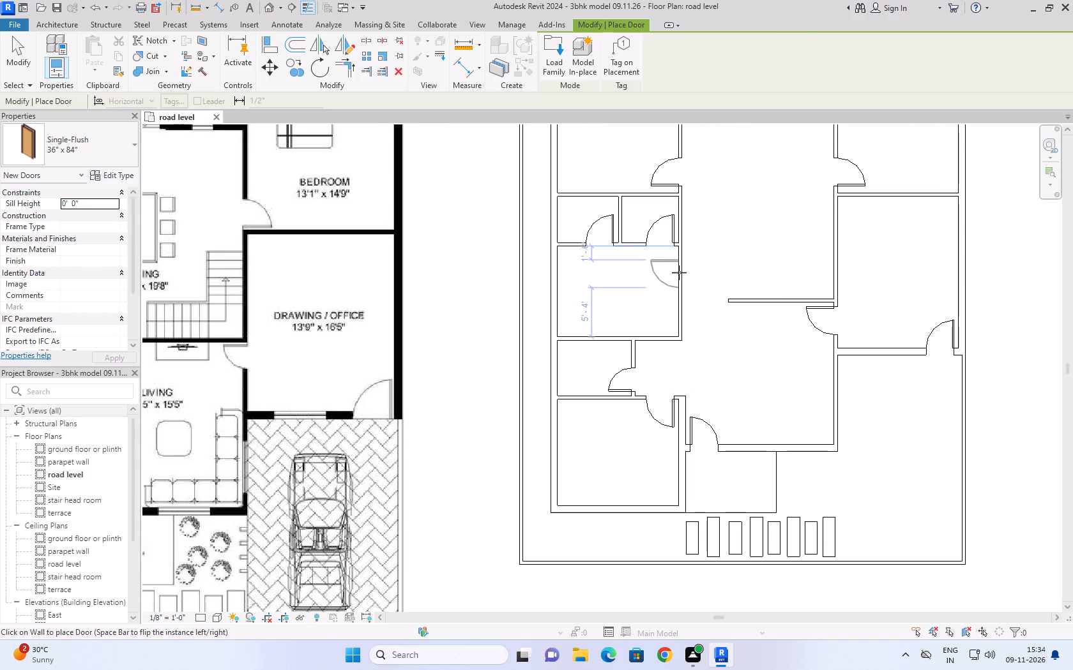
pyautogui.click(680, 269)
pyautogui.scroll(-4, 738, 237)
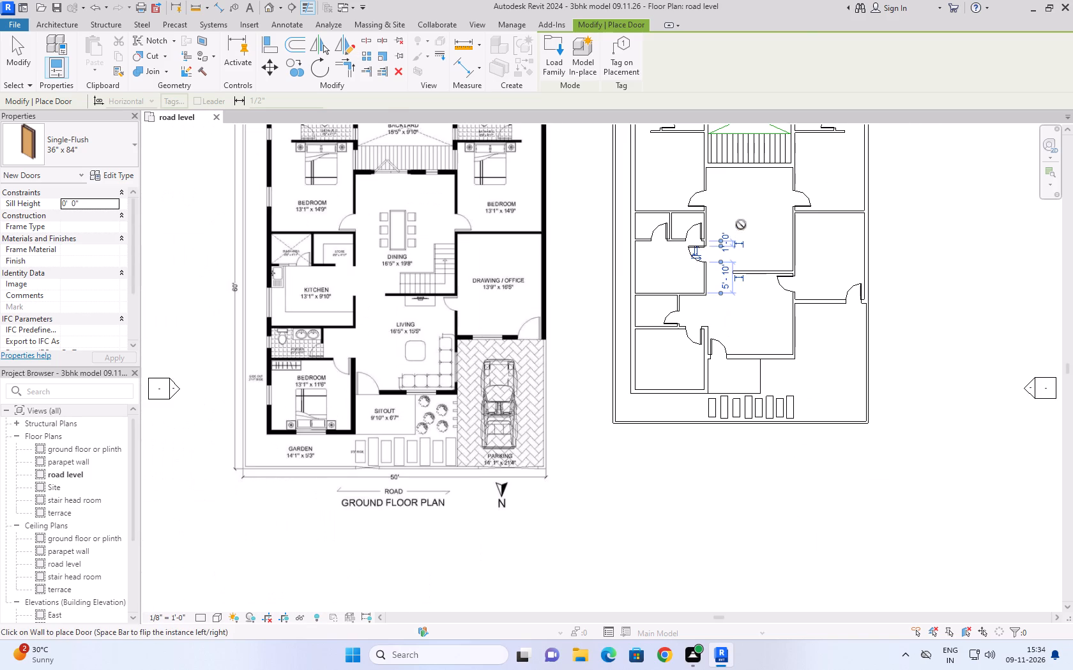
pyautogui.scroll(-3, 559, 382)
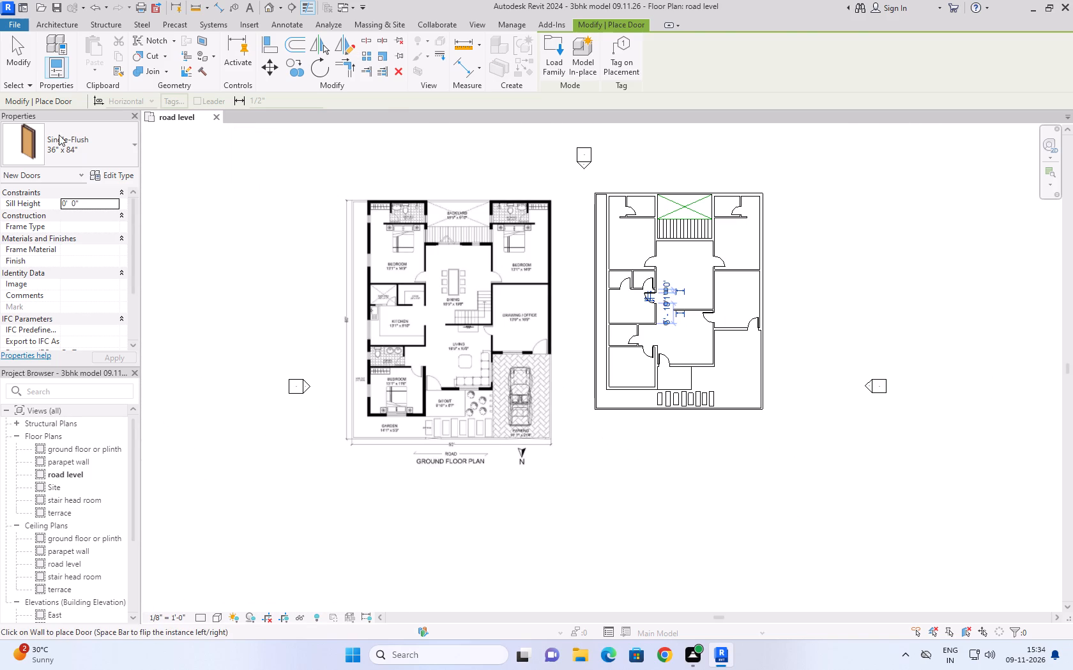
pyautogui.click(26, 63)
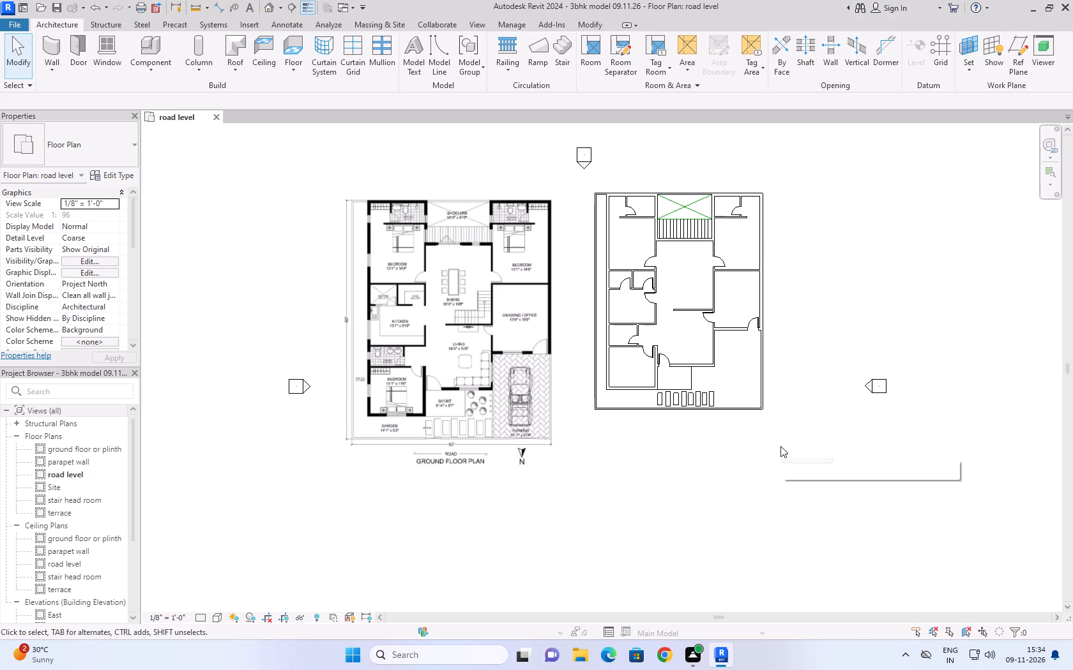
# Examine the front boundary wall near the sitout, stepping slabs and parking area against the reference plan.
pyautogui.scroll(2, 727, 431)
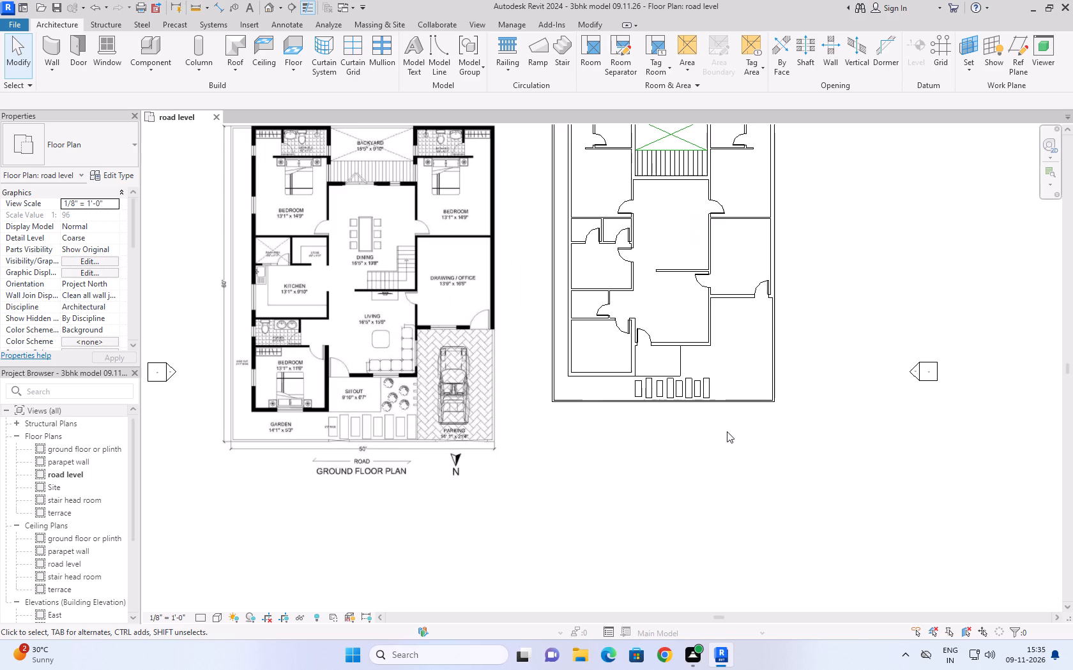
pyautogui.scroll(3, 729, 431)
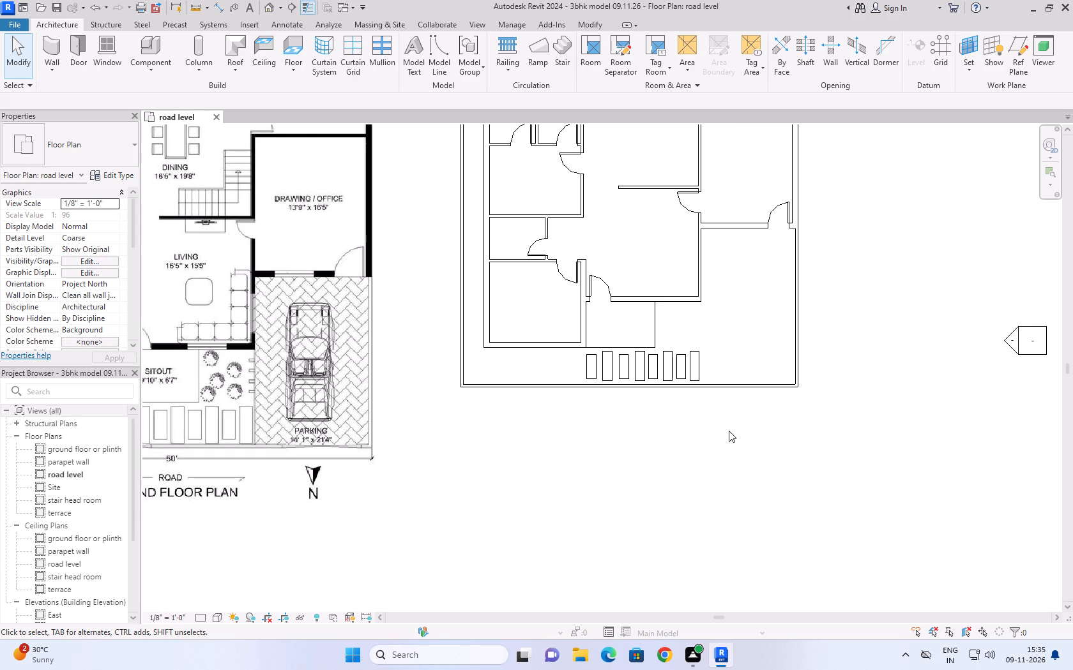
pyautogui.scroll(-2, 748, 413)
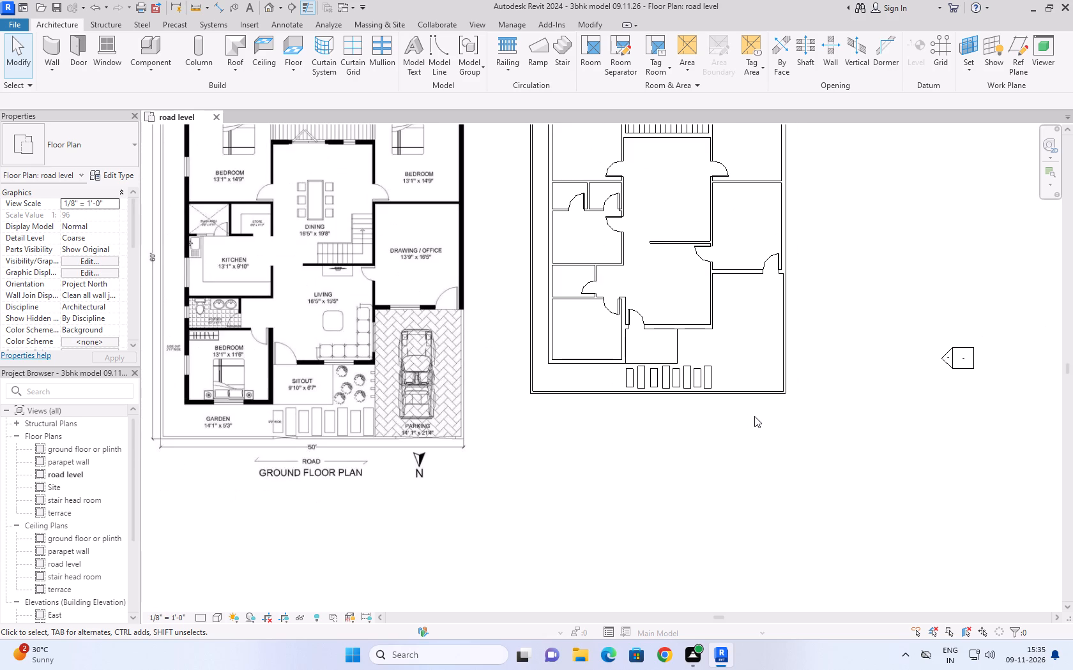
pyautogui.scroll(2, 655, 415)
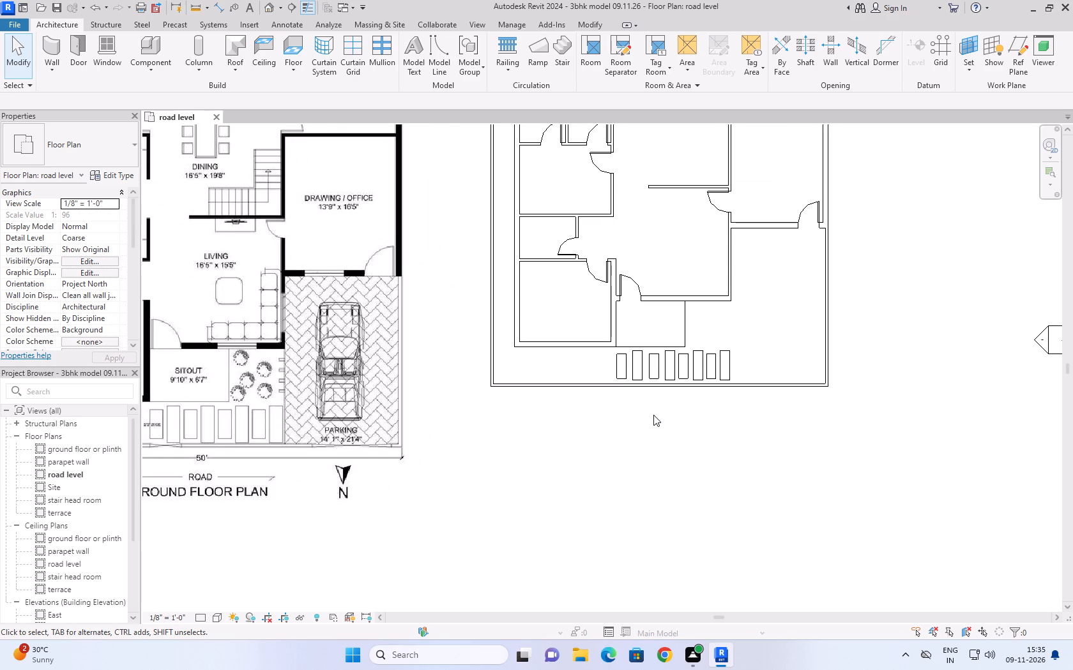
pyautogui.scroll(7, 687, 385)
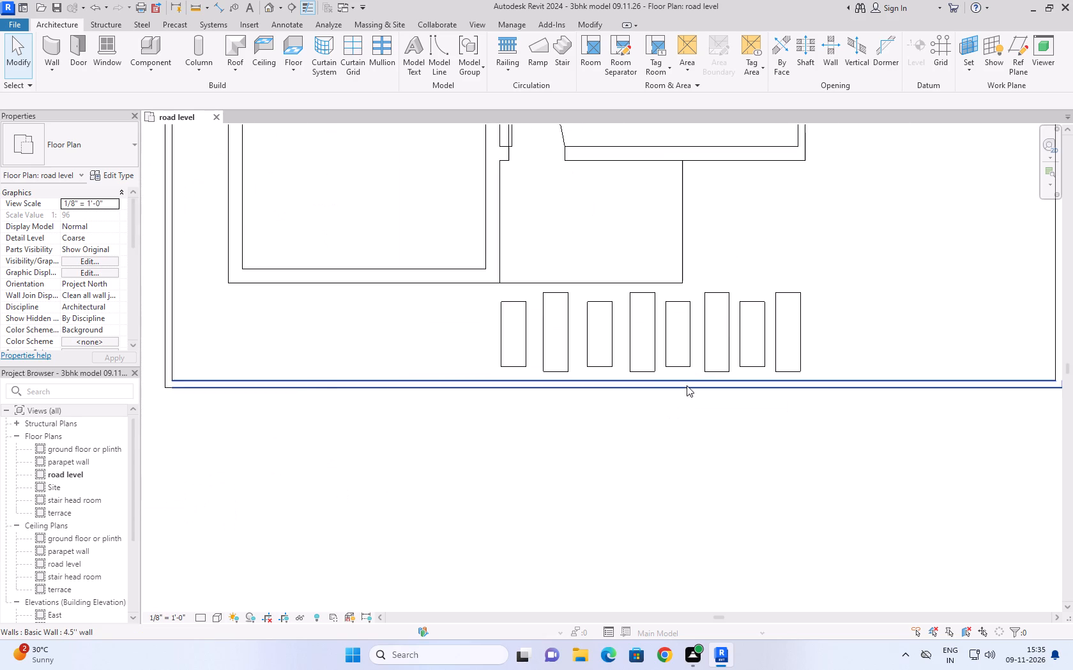
pyautogui.scroll(-5, 597, 377)
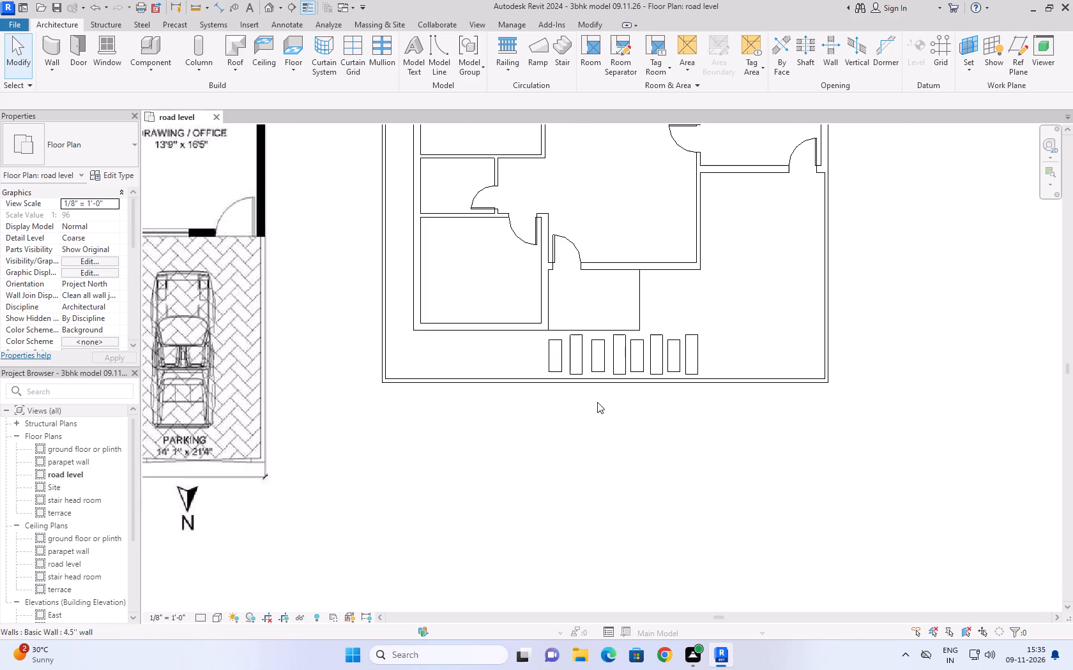
pyautogui.scroll(-1, 598, 432)
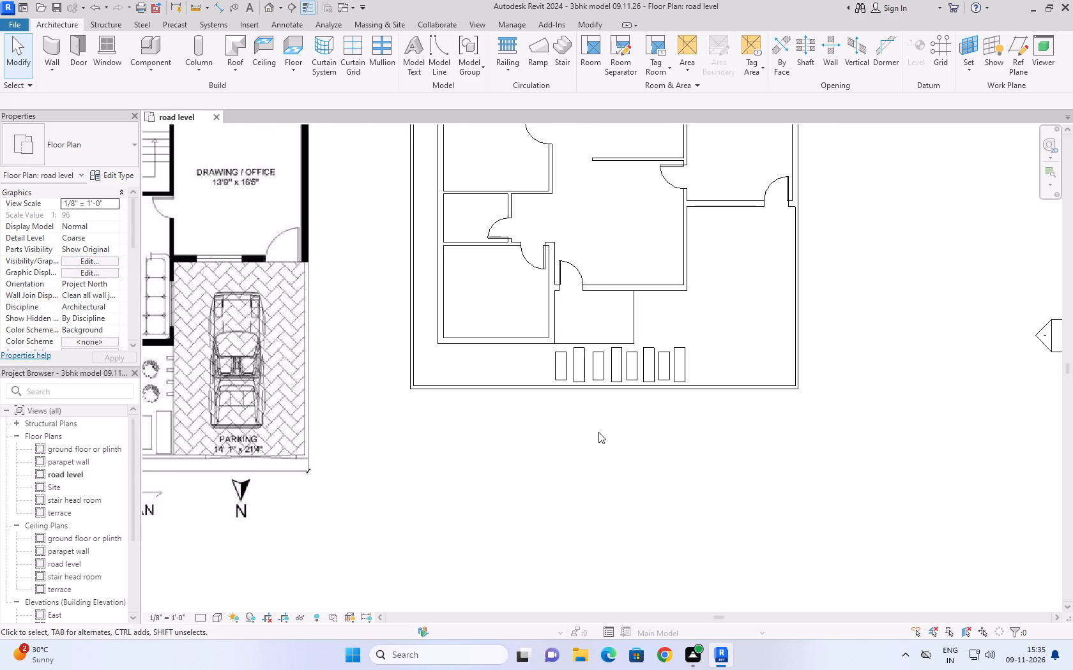
# Examine the outer walls and corners around the office, kitchen, front bedroom and parking against the reference plan.
pyautogui.scroll(-4, 598, 432)
pyautogui.scroll(2, 286, 458)
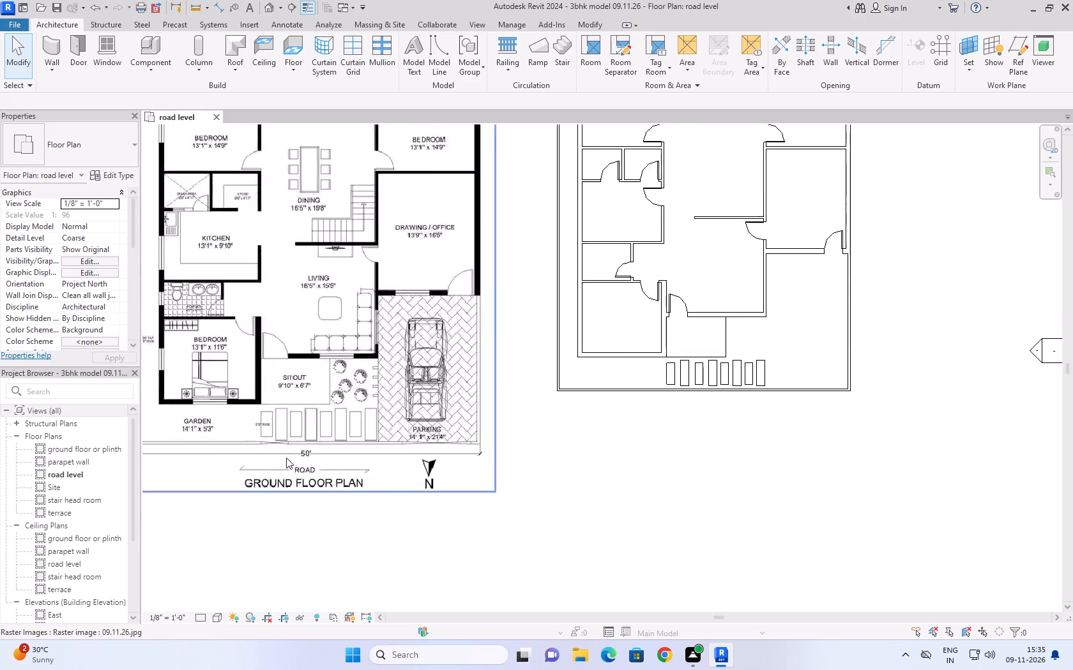
pyautogui.scroll(2, 286, 458)
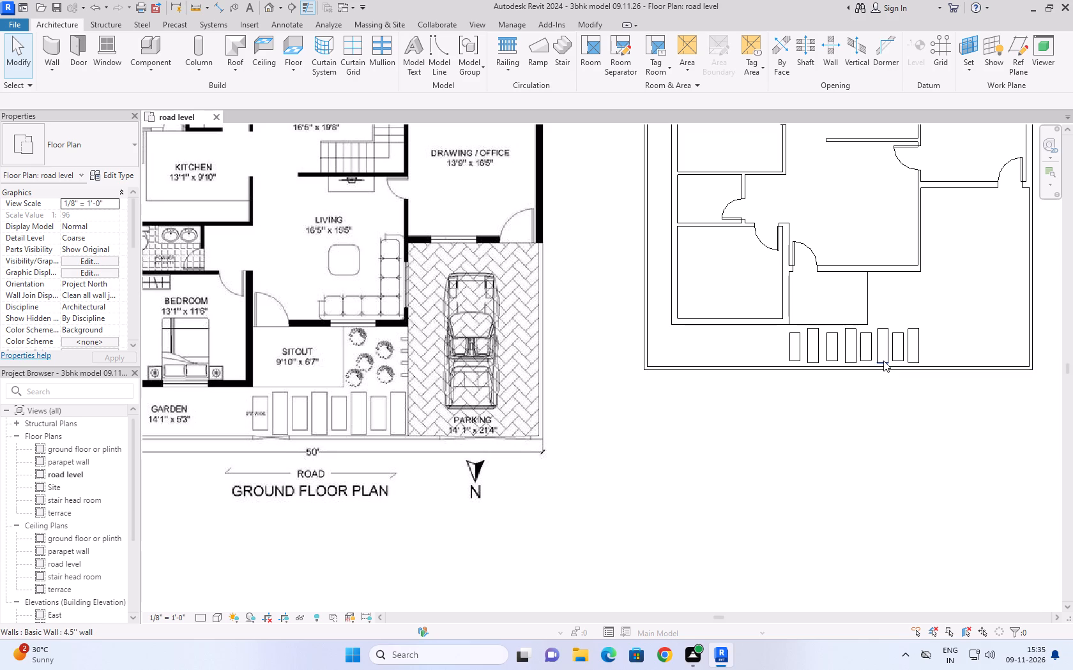
pyautogui.scroll(-3, 898, 417)
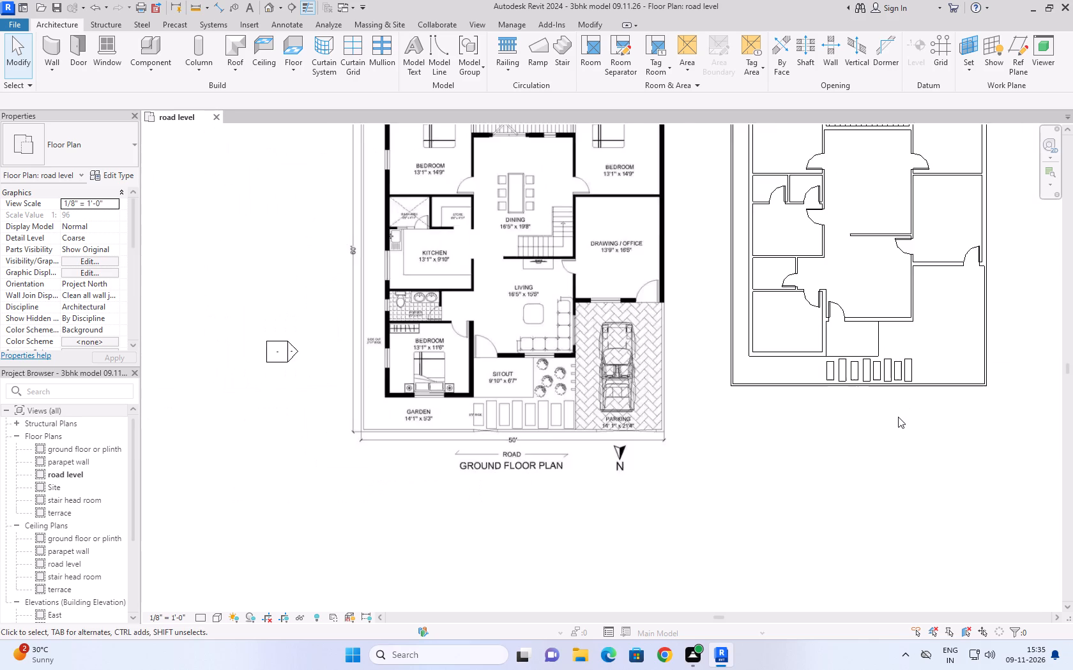
pyautogui.scroll(-3, 898, 417)
pyautogui.moveTo(898, 417); pyautogui.dragTo(732, 493, button='middle')
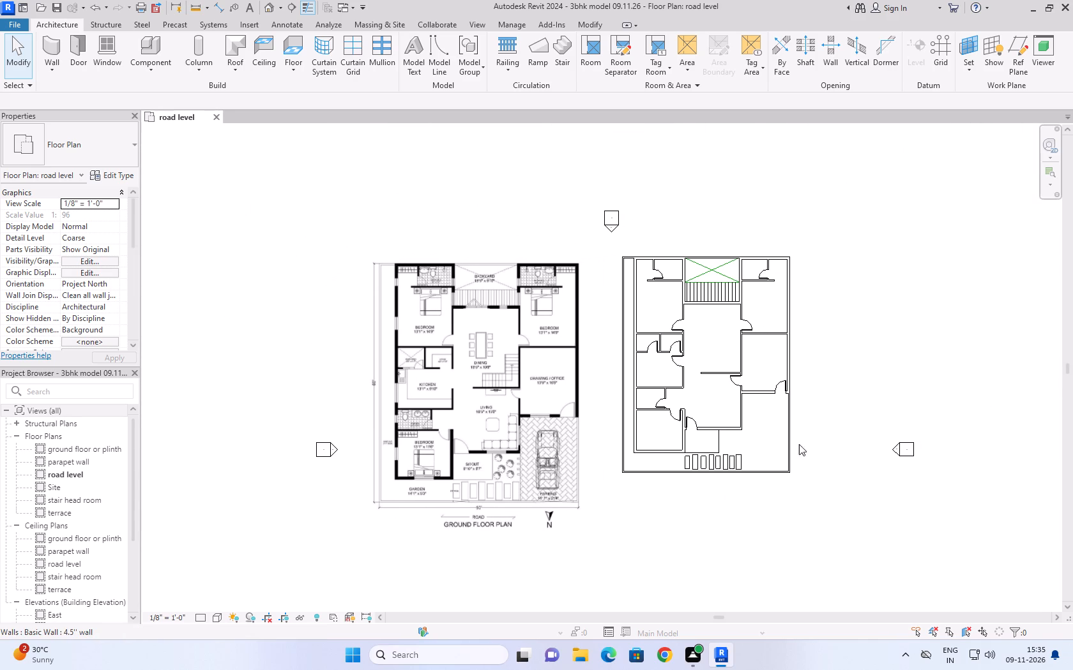
pyautogui.scroll(8, 793, 391)
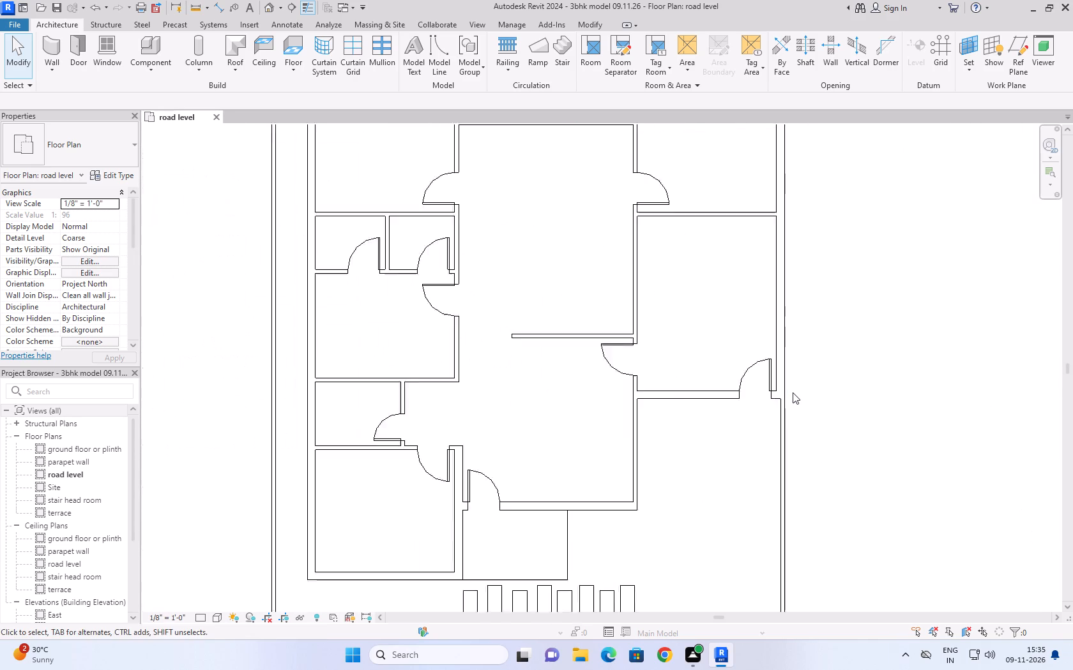
pyautogui.scroll(7, 793, 392)
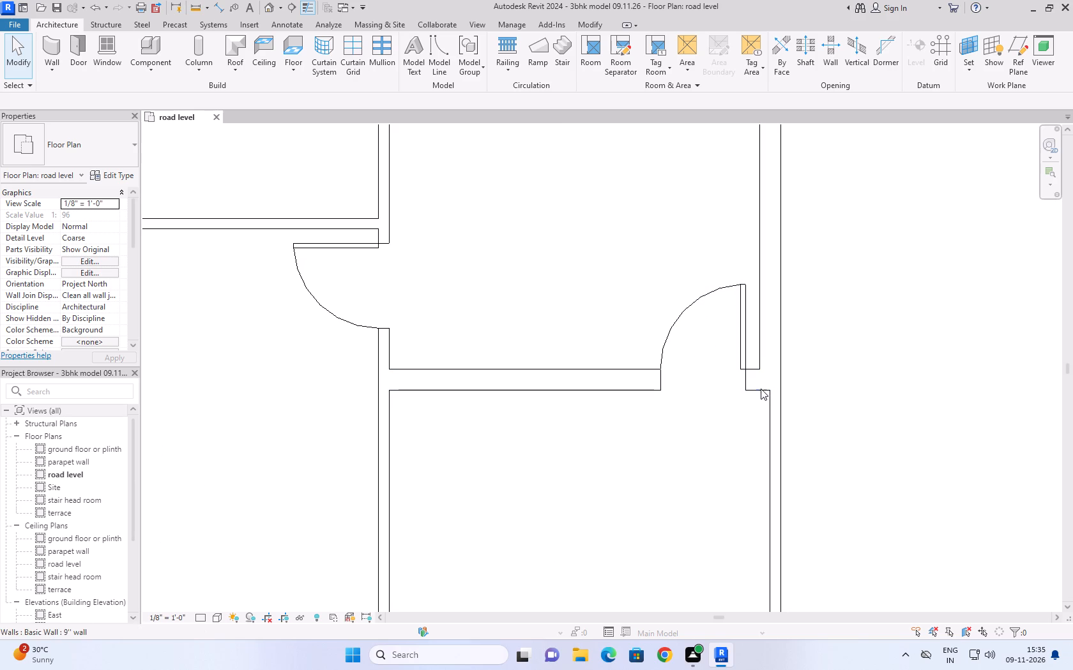
pyautogui.scroll(-9, 628, 391)
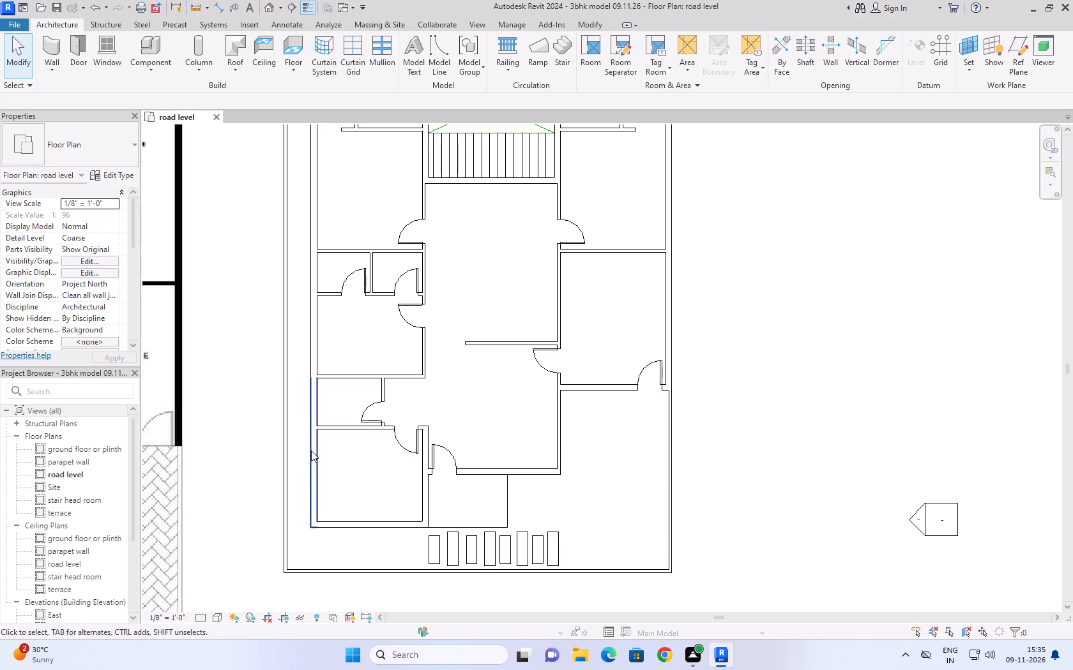
pyautogui.scroll(6, 311, 354)
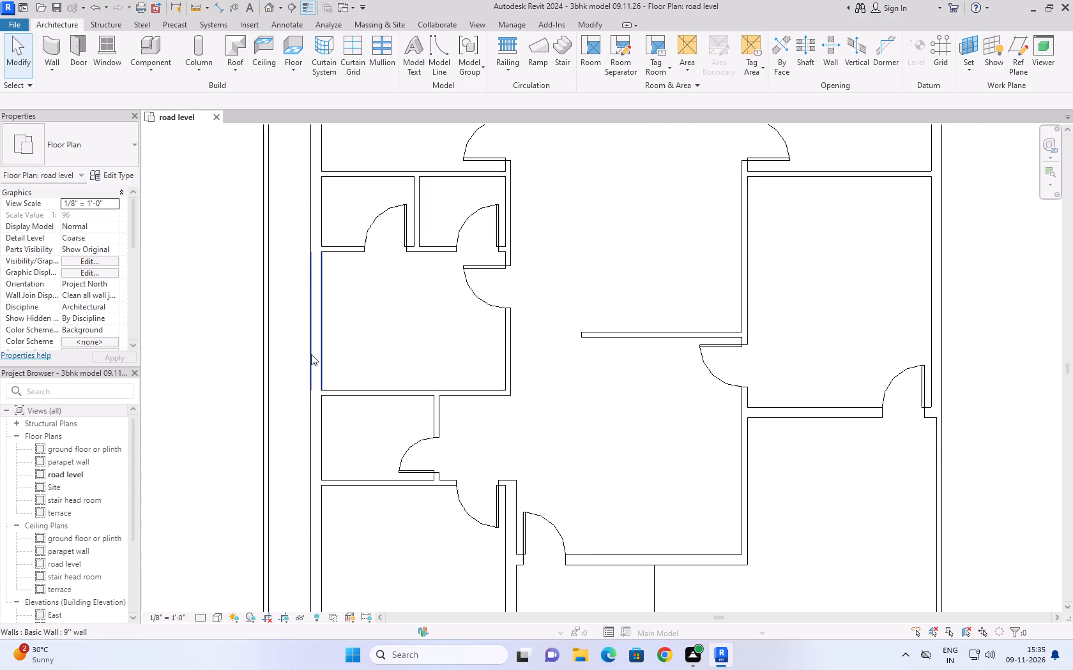
pyautogui.scroll(3, 311, 354)
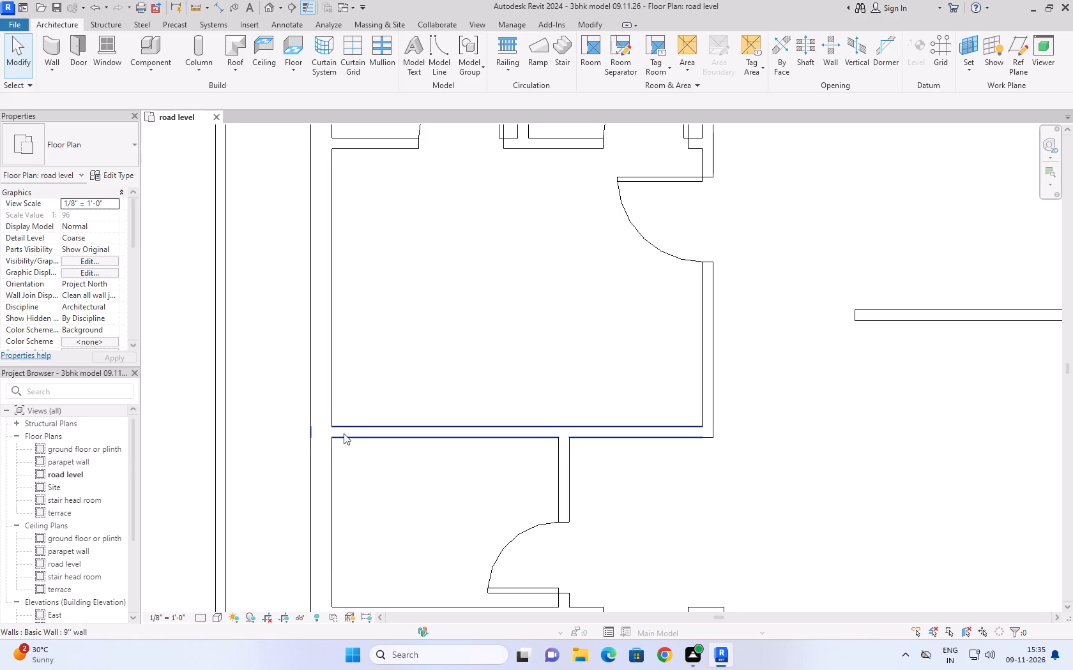
pyautogui.scroll(-16, 344, 433)
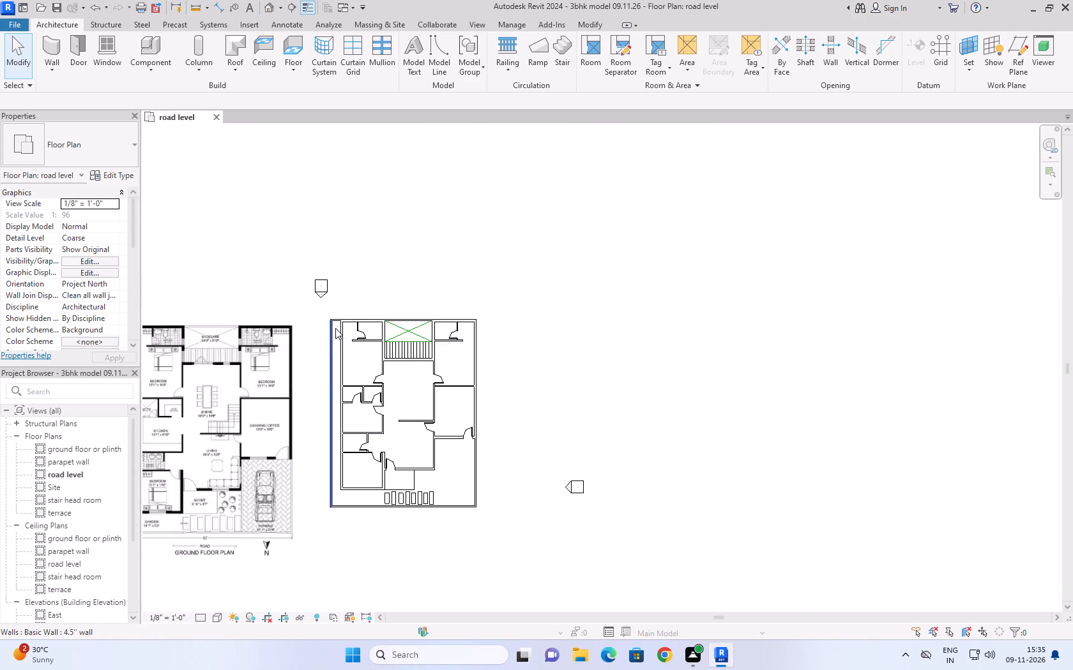
# Check the rear corners, bedroom outer walls and boundary walls against the reference ground floor plan.
pyautogui.scroll(16, 335, 324)
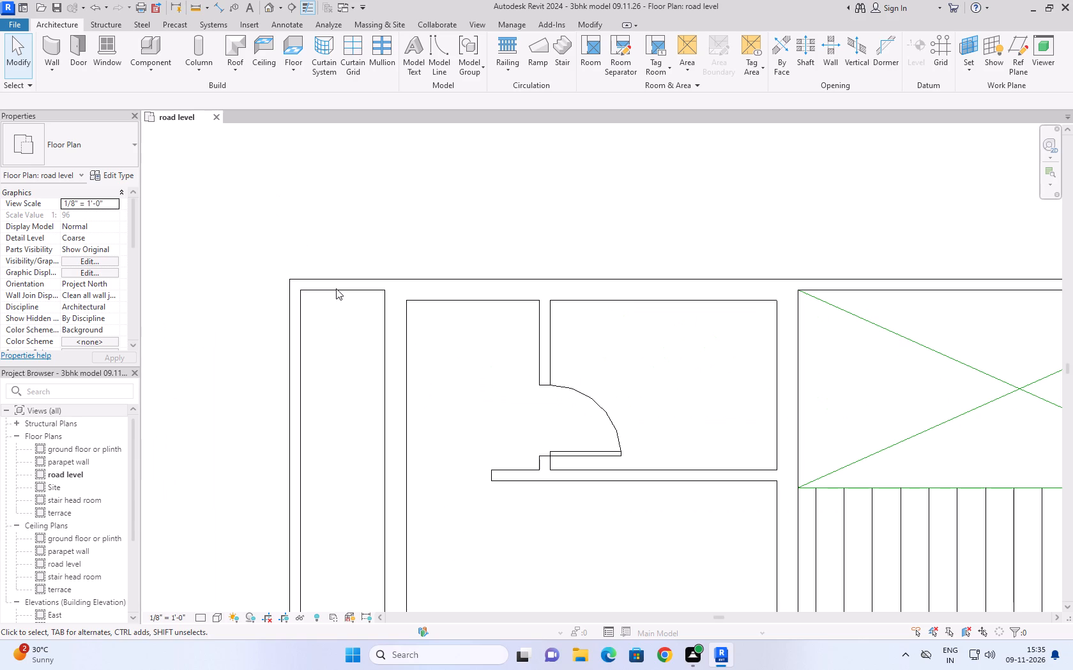
pyautogui.scroll(-3, 445, 286)
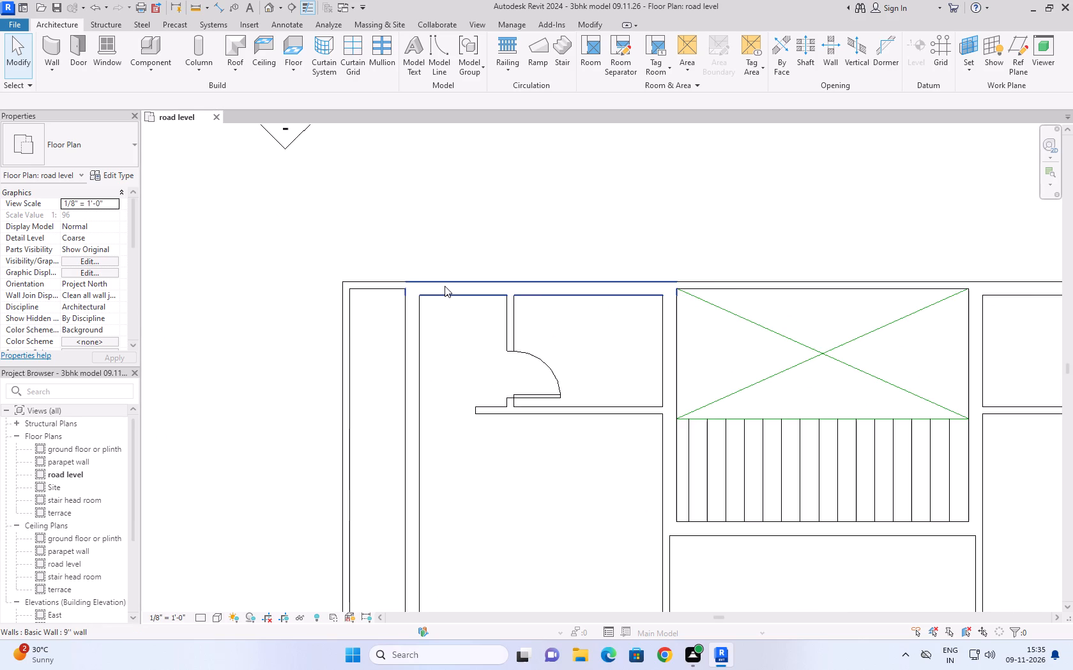
pyautogui.scroll(-4, 453, 285)
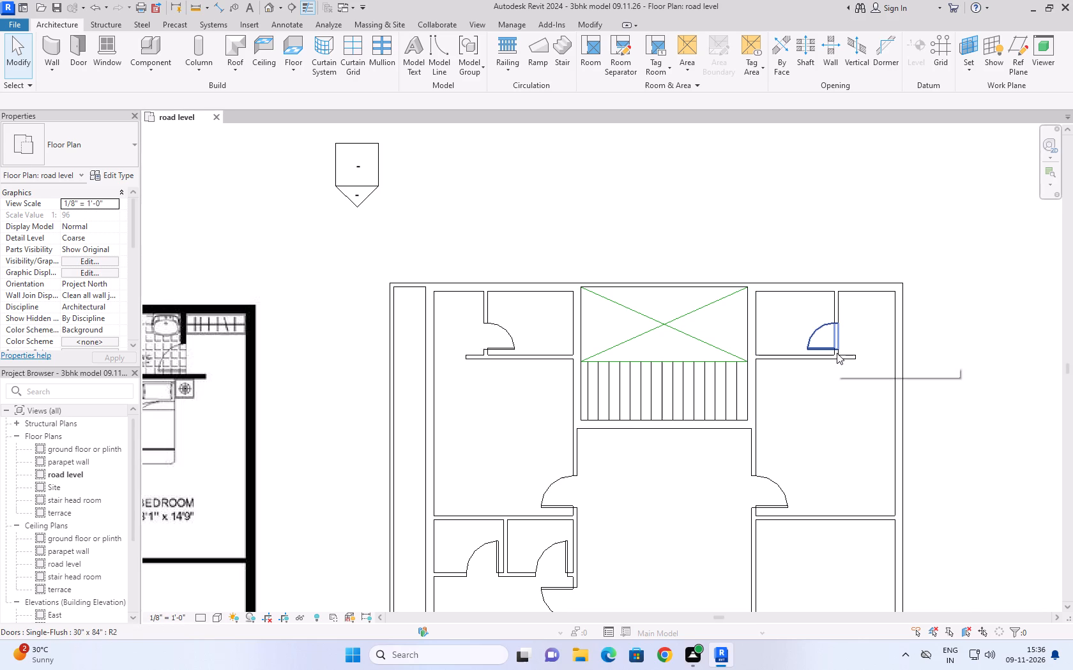
pyautogui.scroll(7, 837, 353)
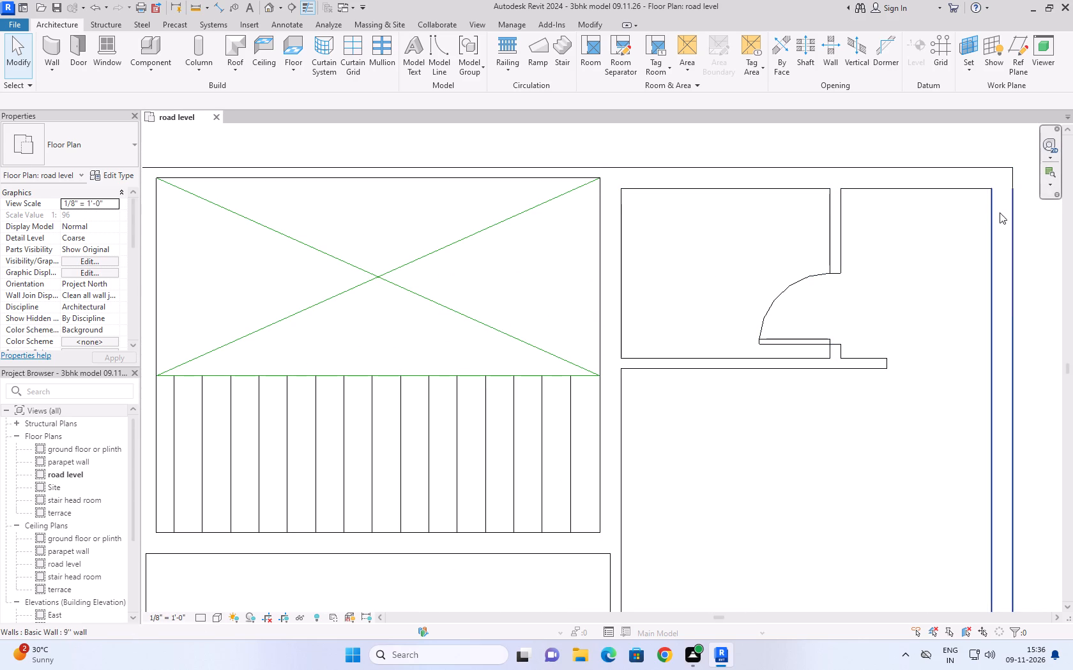
pyautogui.scroll(-11, 961, 408)
pyautogui.scroll(4, 931, 533)
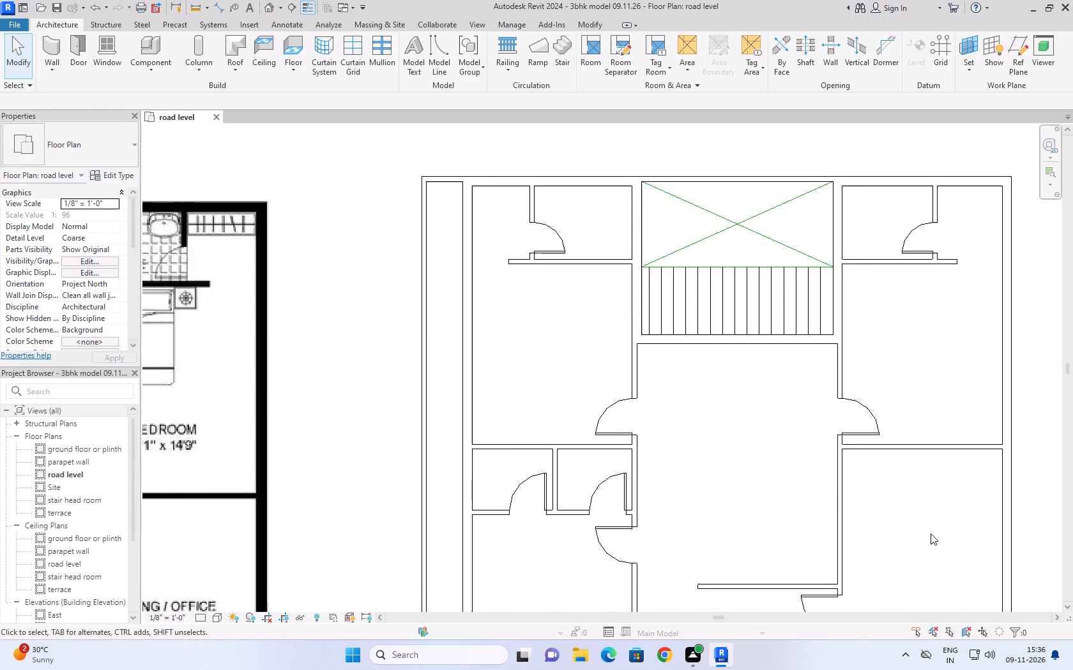
pyautogui.scroll(2, 931, 533)
pyautogui.scroll(-10, 929, 426)
pyautogui.scroll(5, 925, 504)
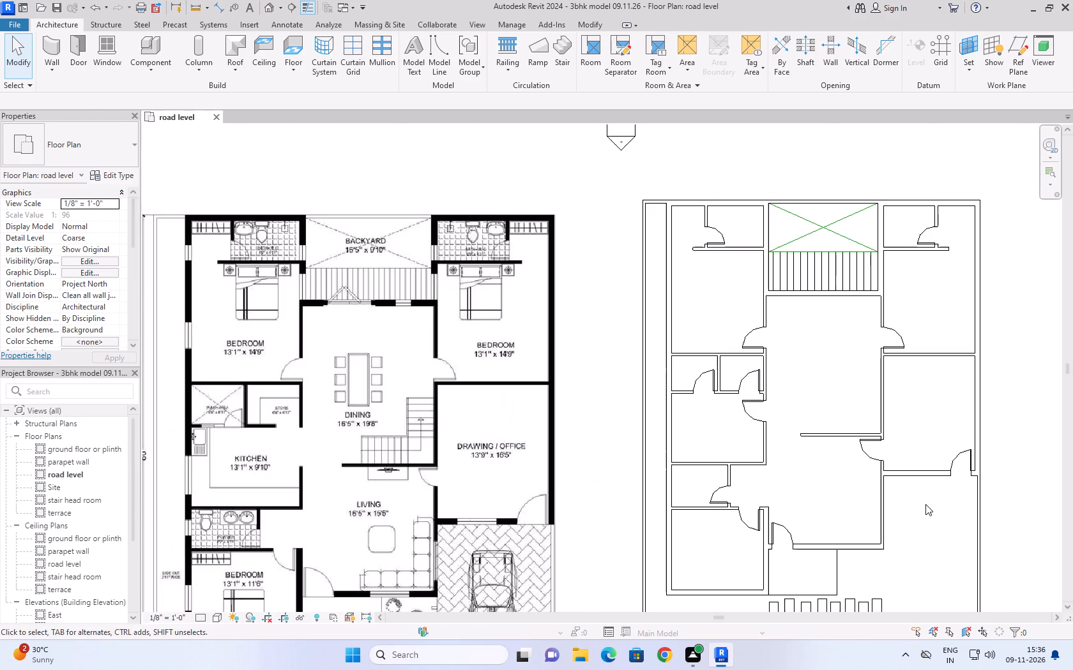
pyautogui.scroll(1, 929, 473)
pyautogui.scroll(-5, 941, 428)
pyautogui.scroll(9, 969, 535)
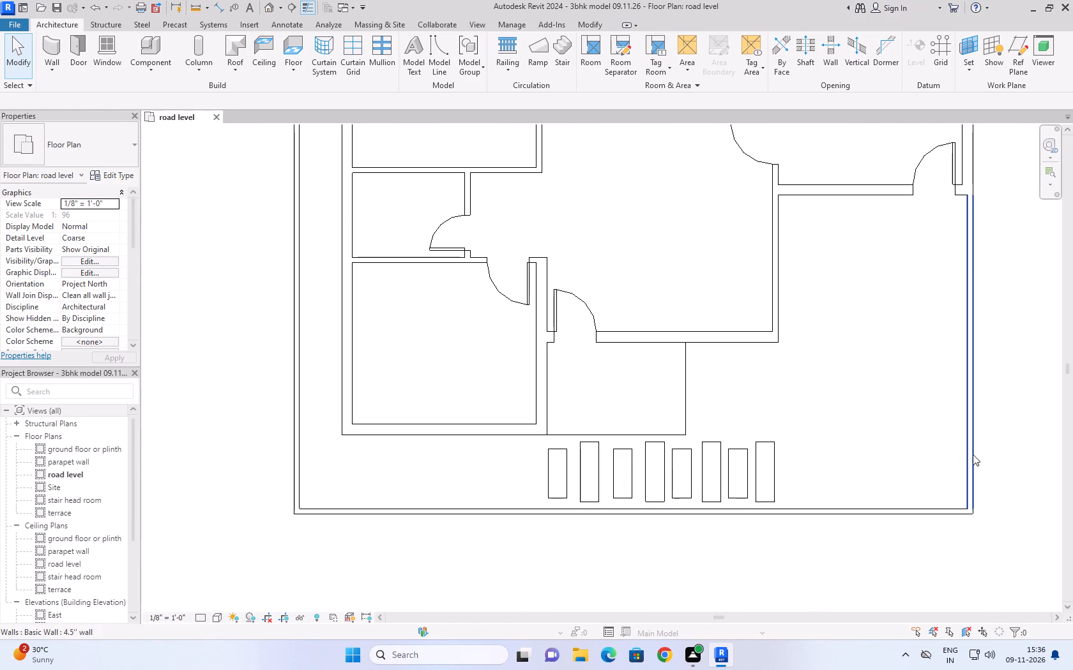
pyautogui.scroll(-10, 908, 511)
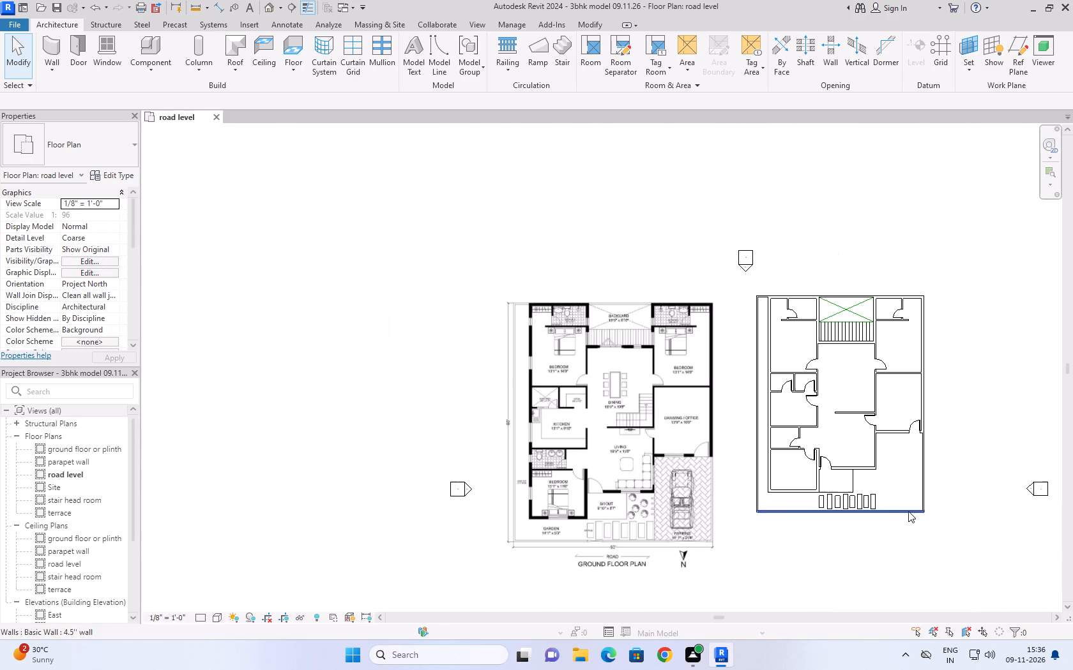
pyautogui.scroll(5, 689, 554)
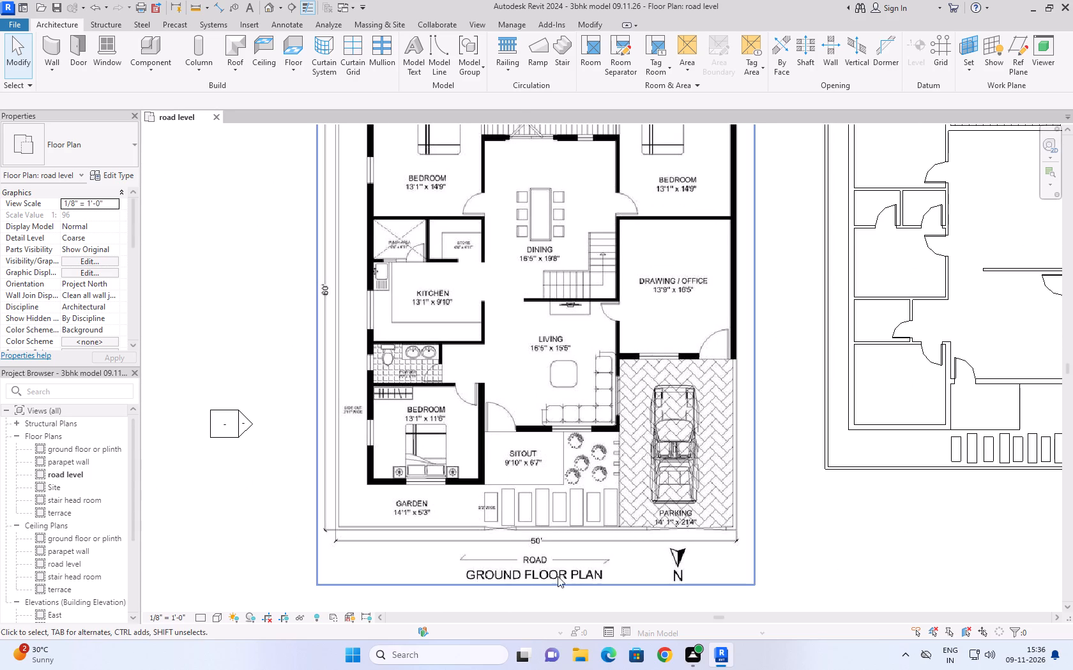
pyautogui.scroll(-4, 731, 426)
pyautogui.moveTo(778, 459); pyautogui.dragTo(647, 465, button='middle')
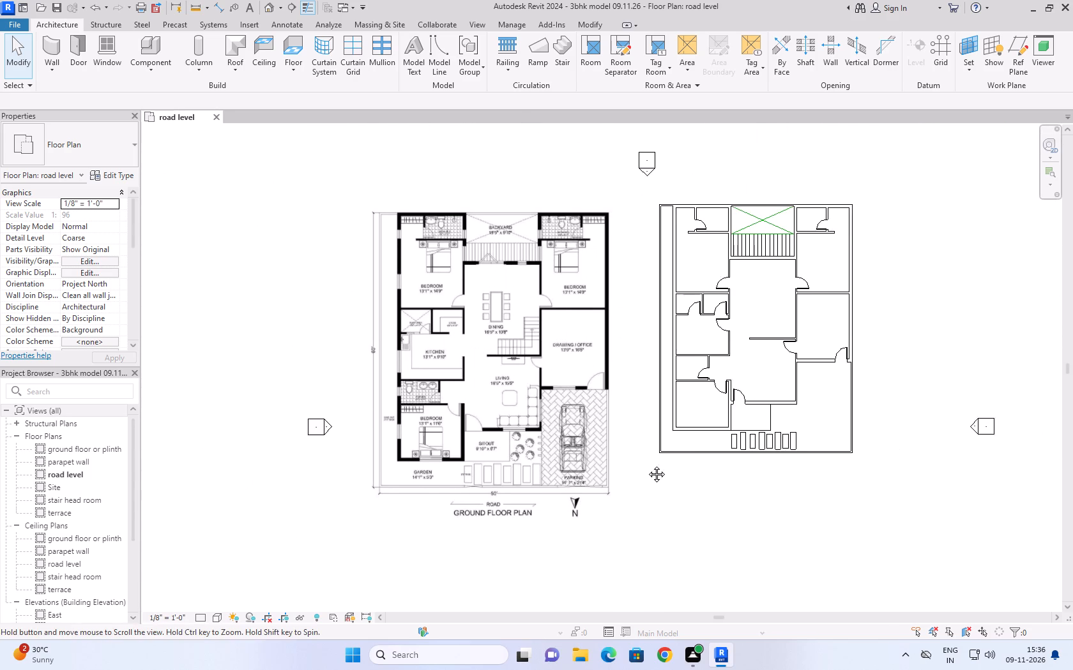
pyautogui.moveTo(647, 465); pyautogui.dragTo(635, 467, button='middle')
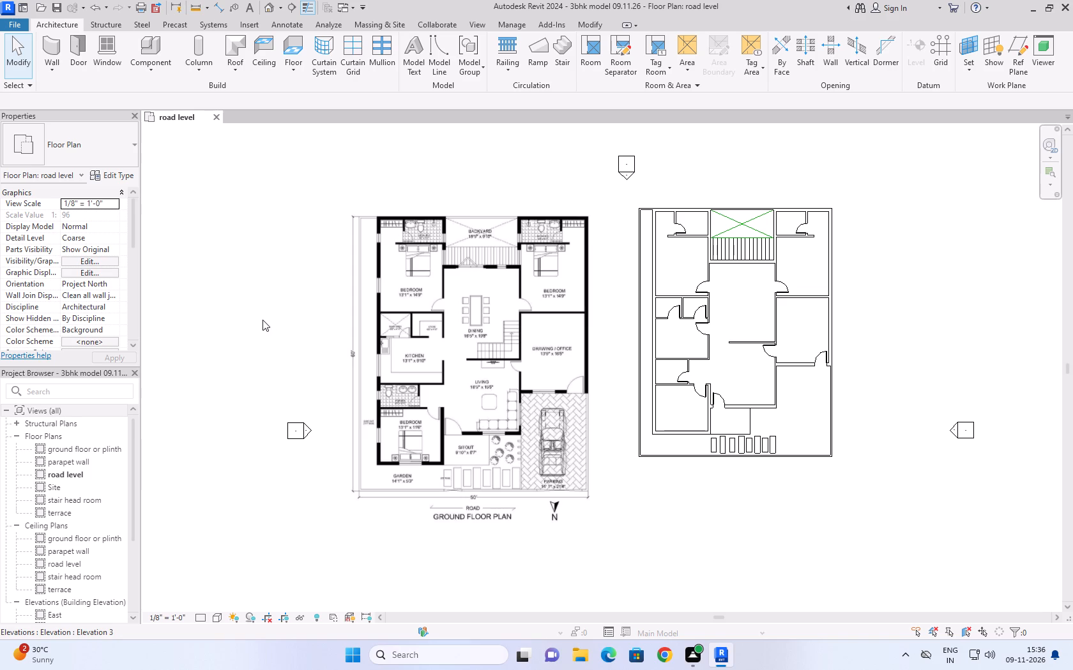
# Place a 48" x 60" double casement window centred in the front bedroom's garden-facing wall, 4'-6 1/2" from each side wall, sill height 3'-0".
pyautogui.write('wn')
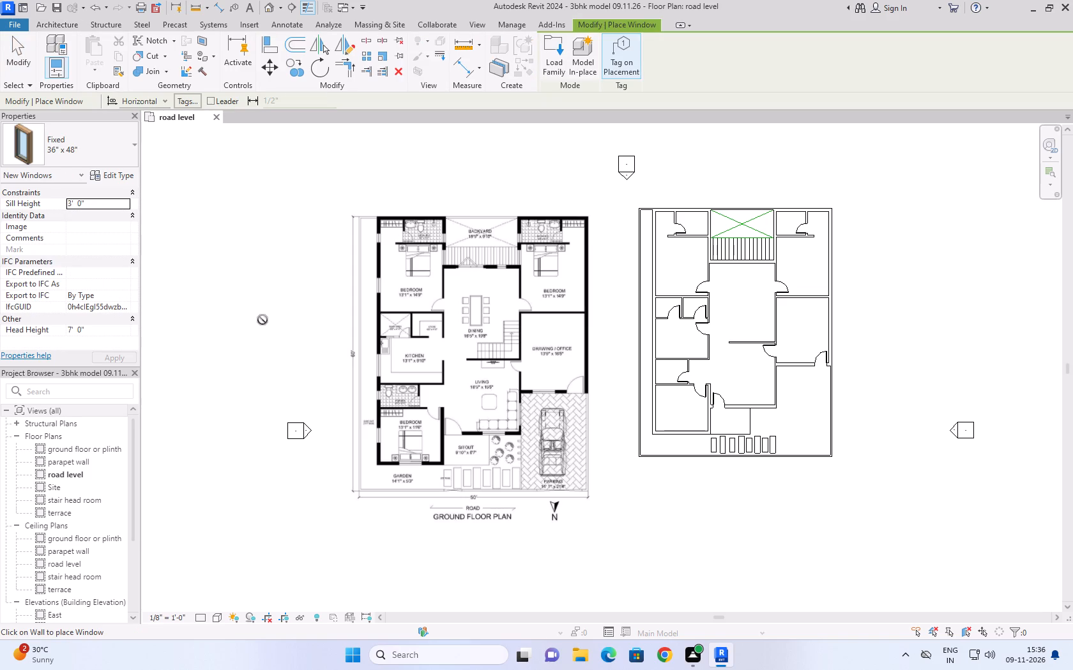
pyautogui.click(98, 141)
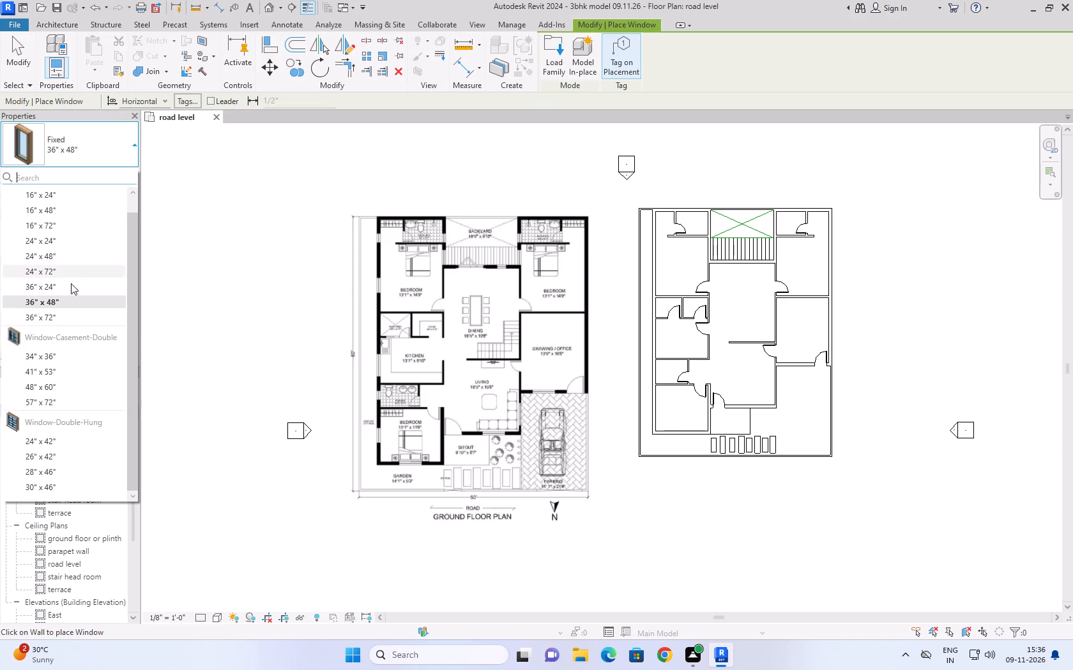
pyautogui.scroll(-3, 59, 324)
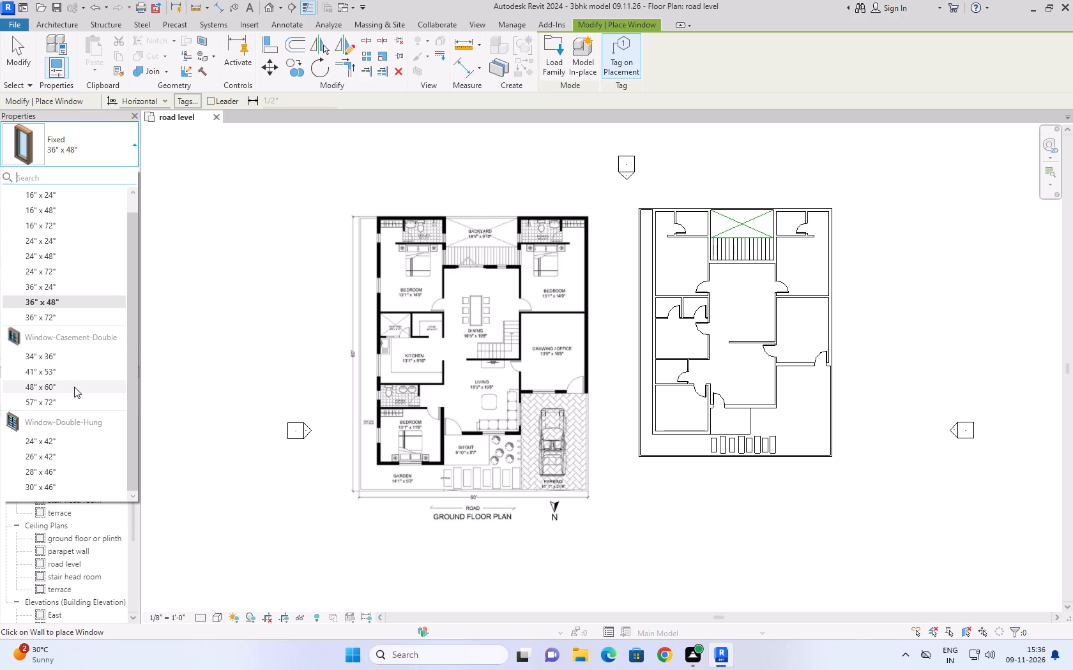
pyautogui.click(71, 373)
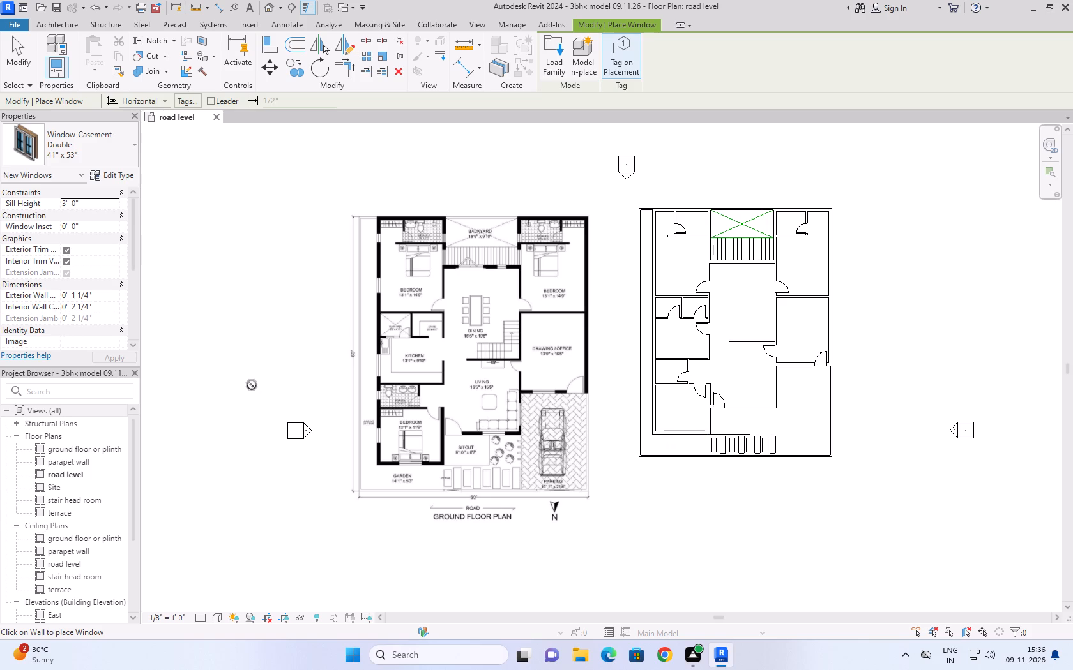
pyautogui.click(52, 138)
pyautogui.click(47, 359)
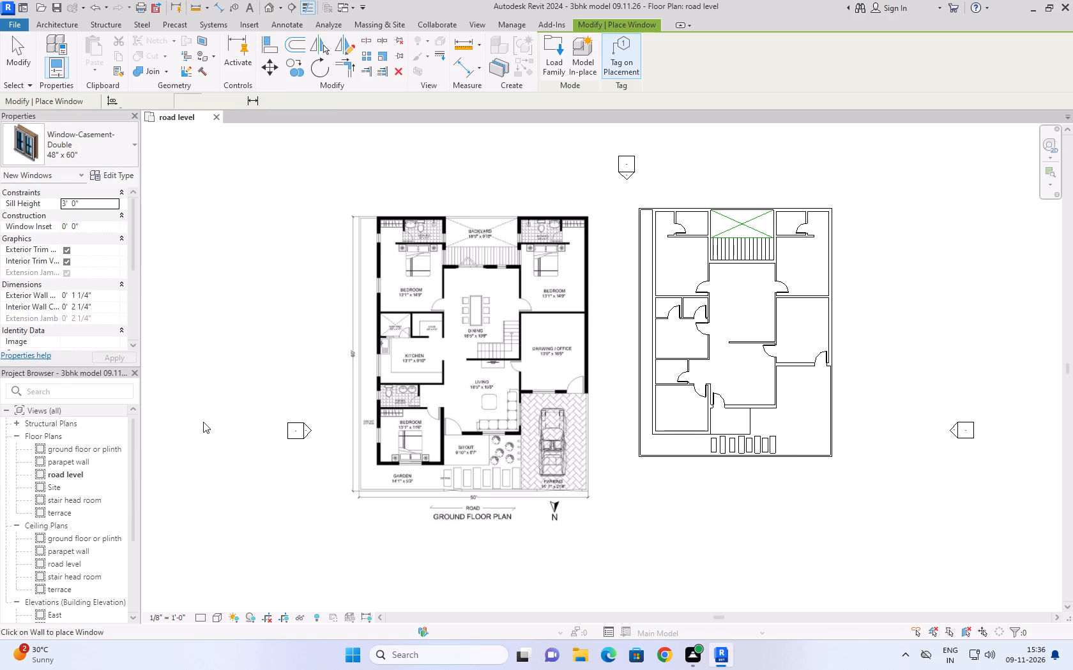
pyautogui.scroll(6, 677, 437)
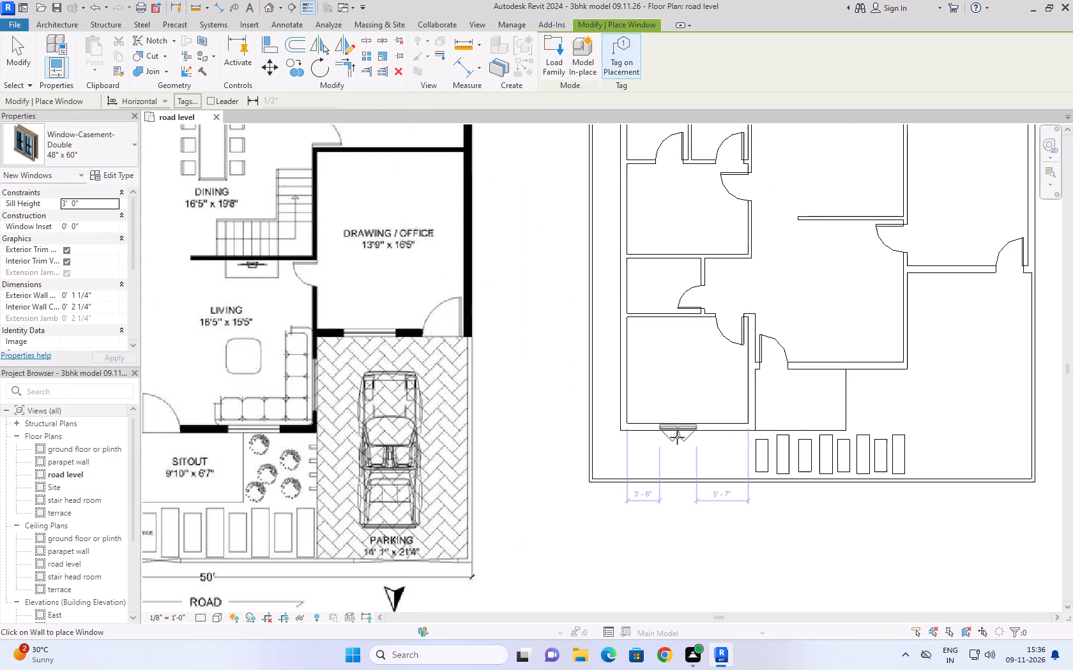
pyautogui.scroll(3, 677, 437)
pyautogui.scroll(-8, 686, 408)
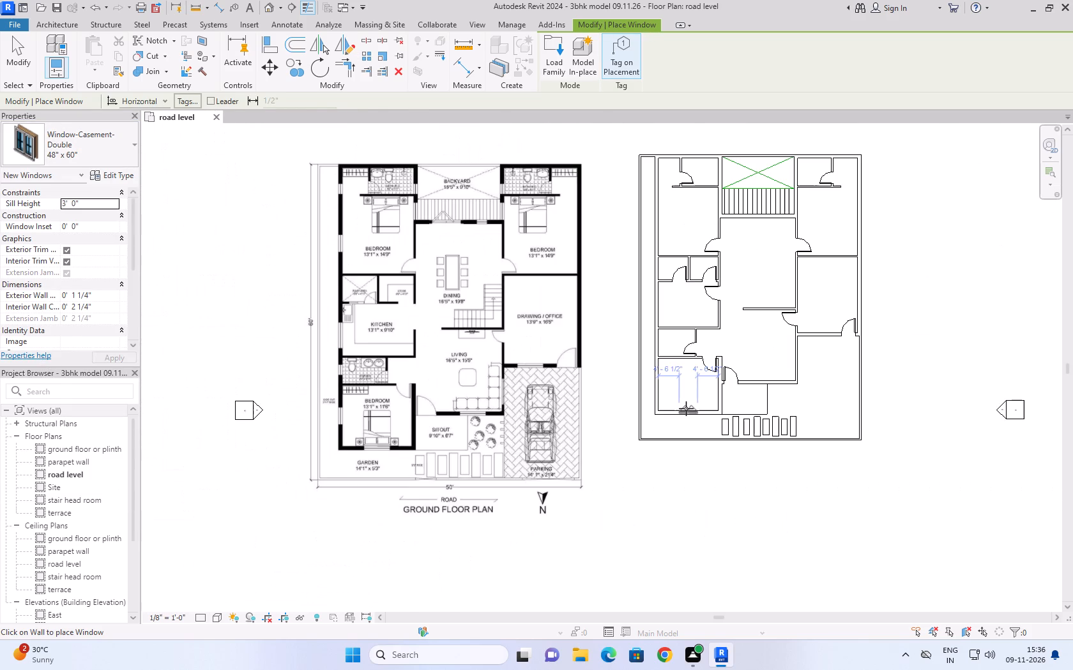
pyautogui.scroll(4, 689, 443)
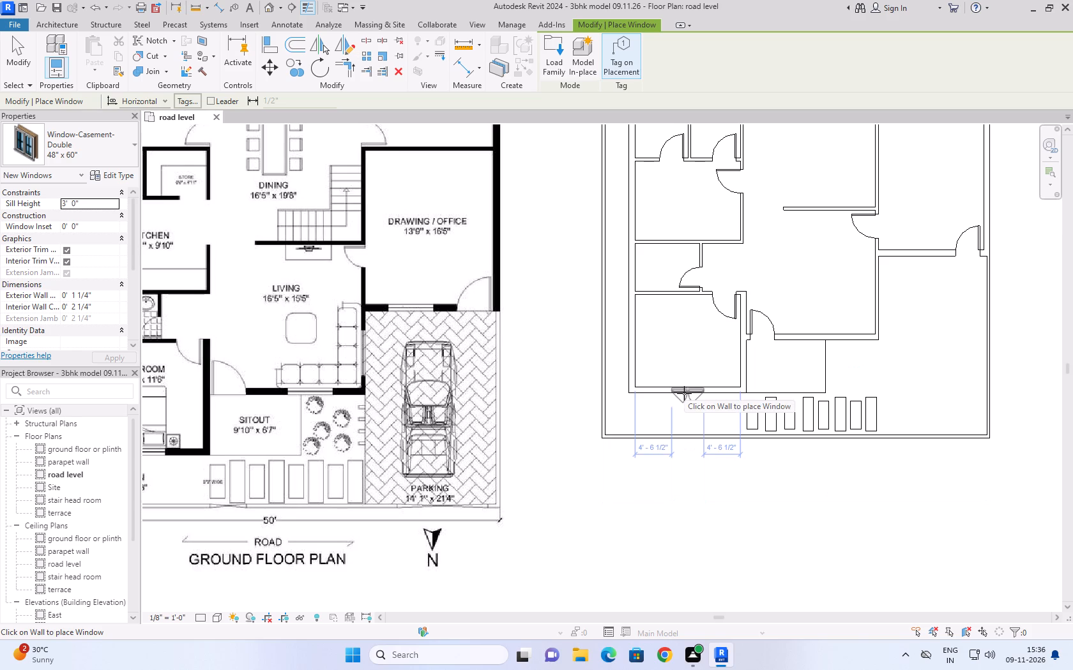
pyautogui.click(684, 393)
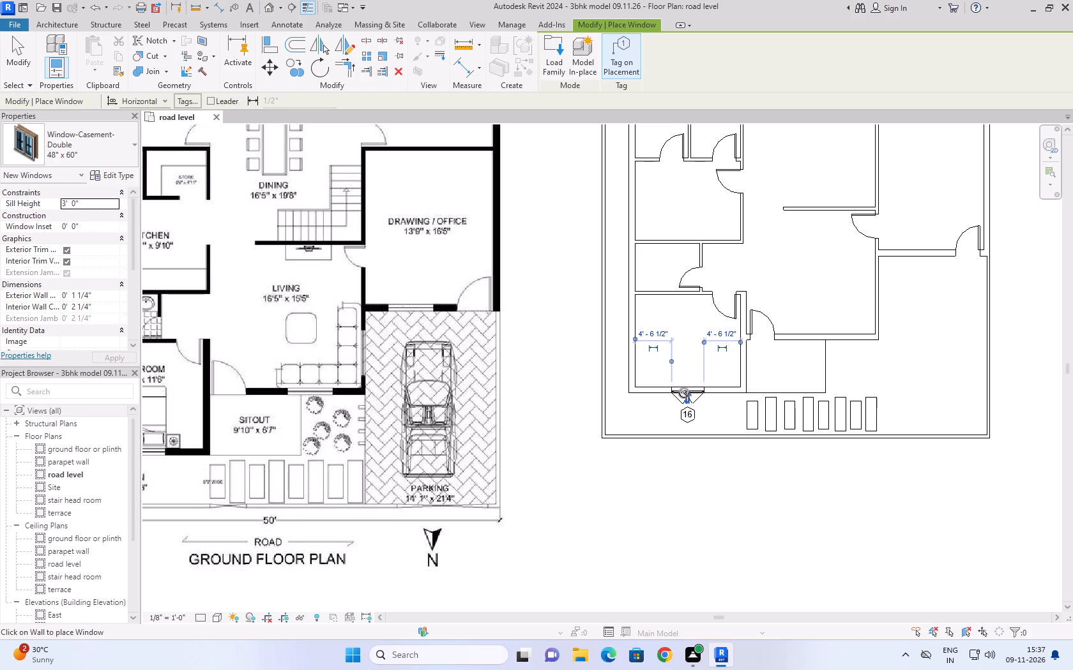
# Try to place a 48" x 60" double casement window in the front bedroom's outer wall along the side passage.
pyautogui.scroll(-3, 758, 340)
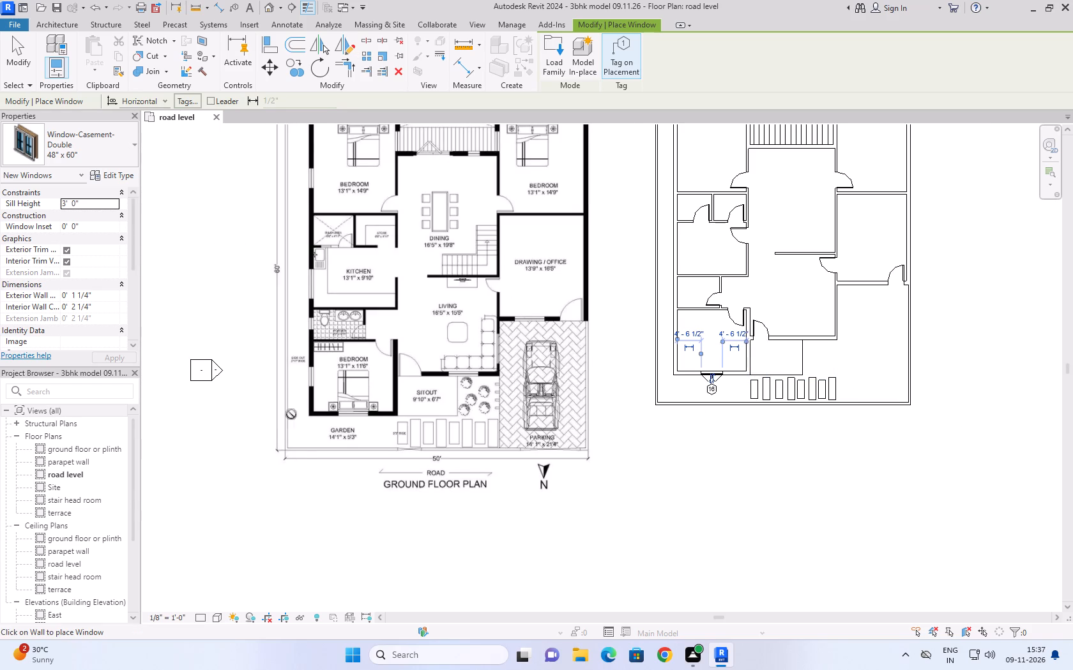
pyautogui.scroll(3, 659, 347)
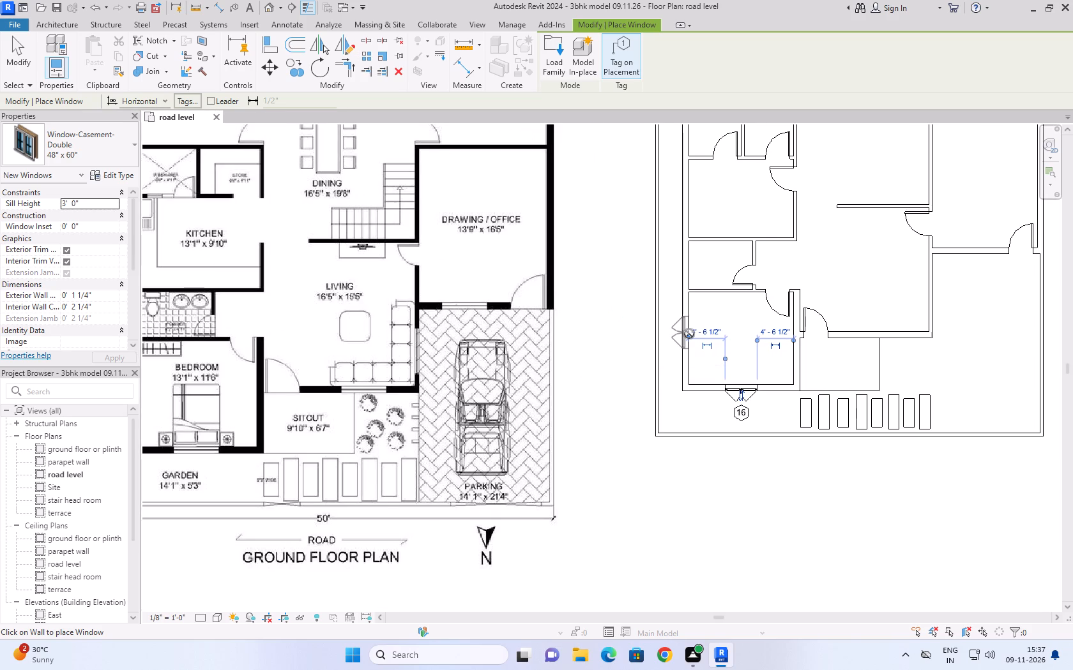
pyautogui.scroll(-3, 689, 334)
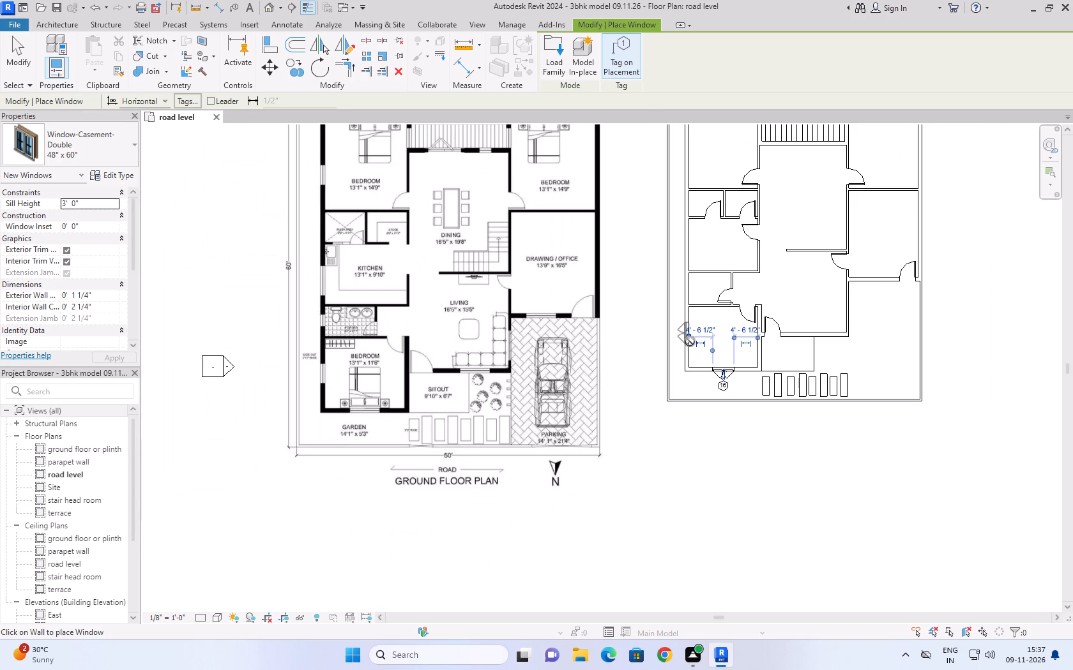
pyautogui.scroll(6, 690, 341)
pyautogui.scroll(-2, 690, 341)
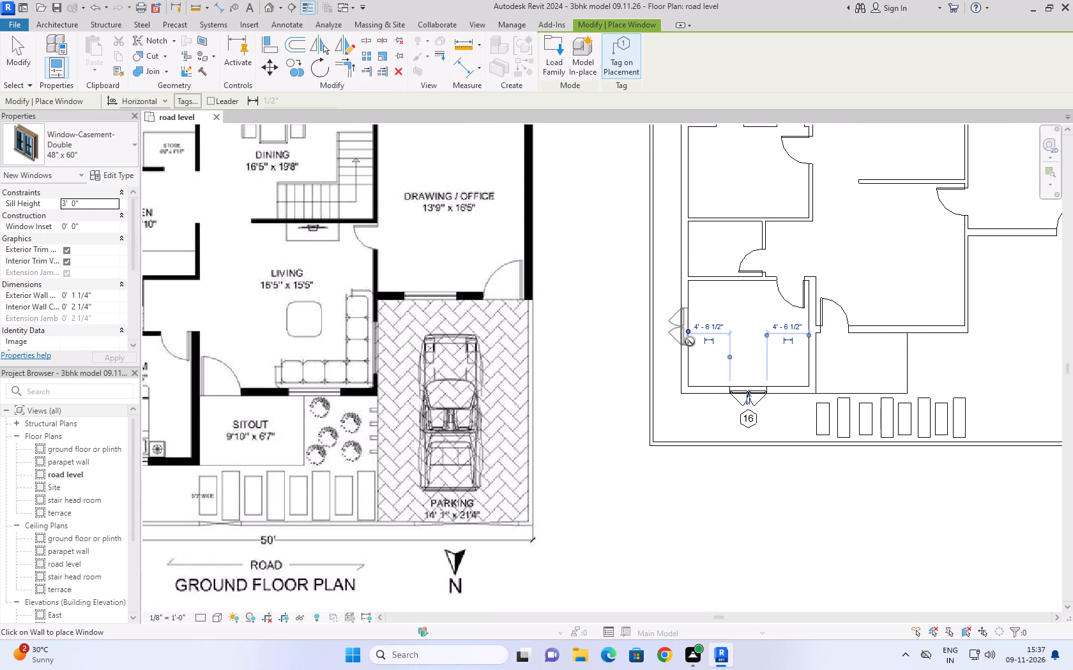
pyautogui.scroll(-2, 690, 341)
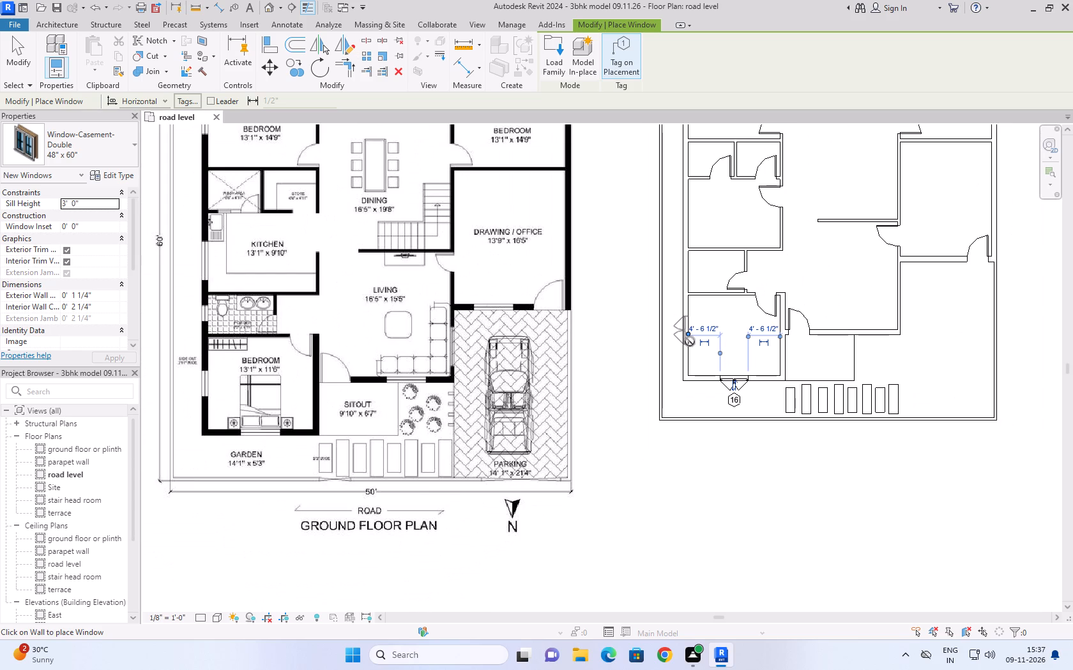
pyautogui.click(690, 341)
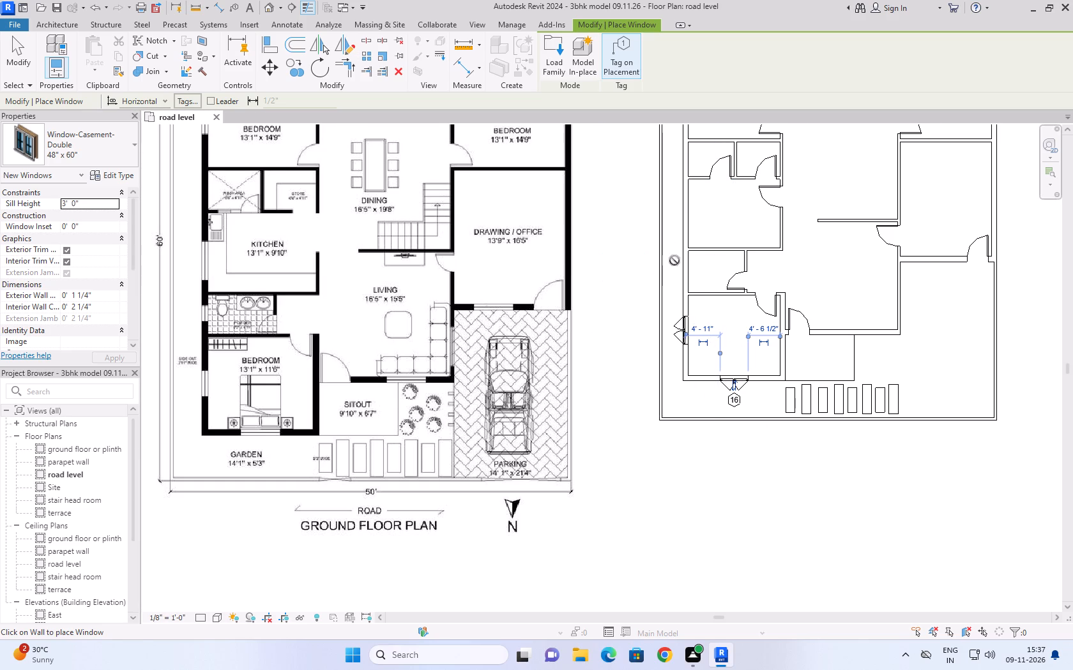
# Place a 48" x 60" double casement window in the kitchen's outer wall, 3'-10" from the wash area wall and 2'-0" from the toilet wall.
pyautogui.scroll(1, 674, 260)
pyautogui.moveTo(678, 268); pyautogui.dragTo(704, 362, button='middle')
pyautogui.scroll(-2, 724, 355)
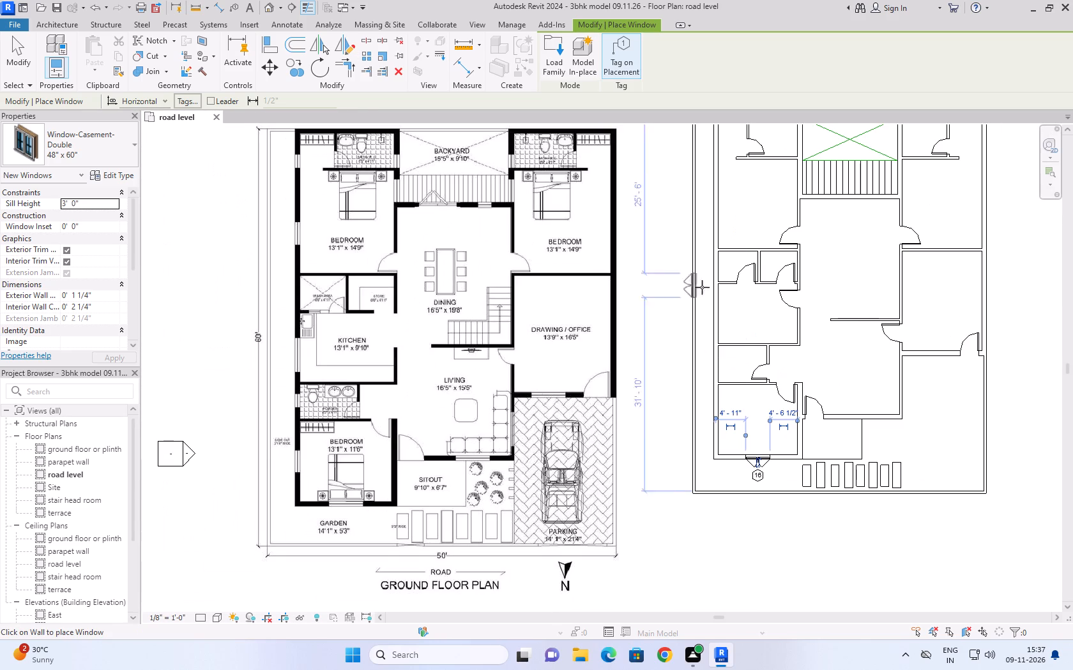
pyautogui.scroll(5, 707, 302)
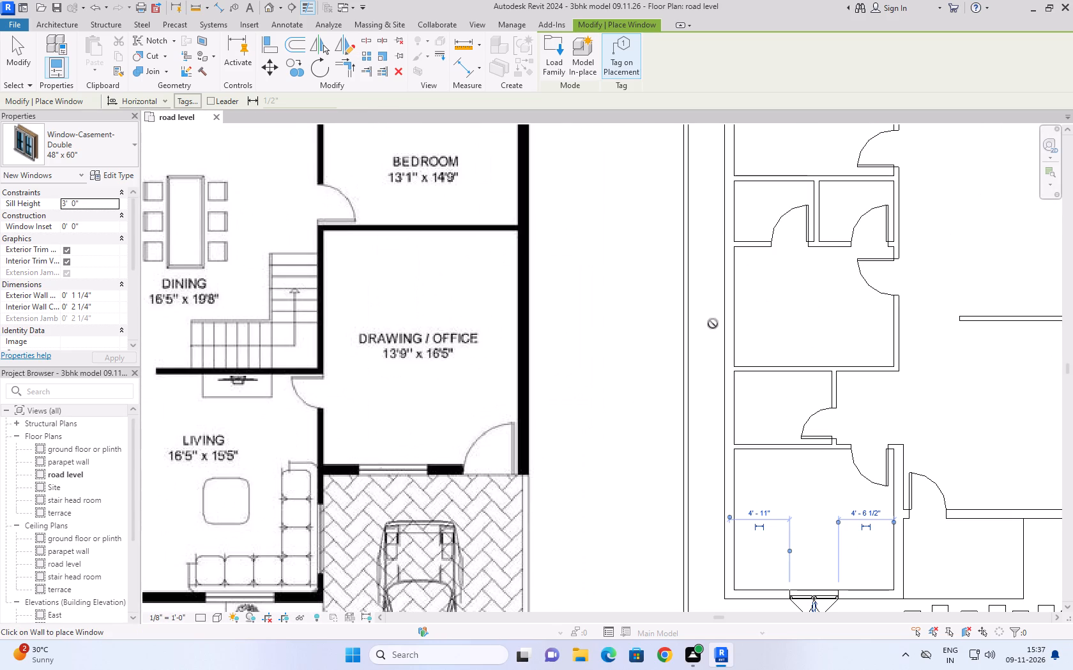
pyautogui.click(722, 320)
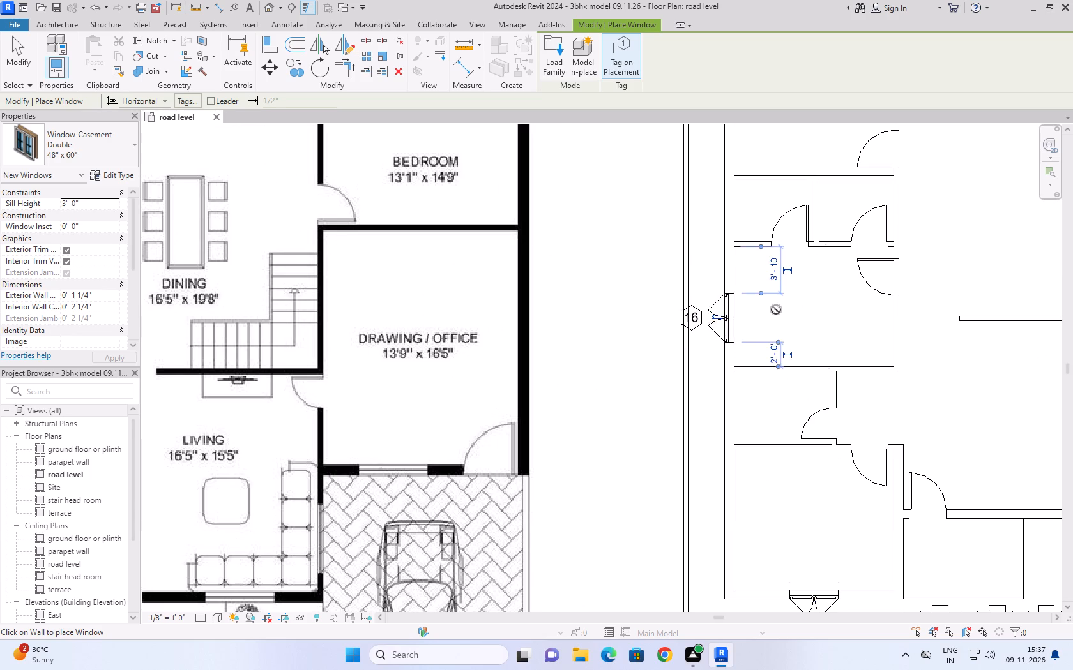
# Place the same casement window in the outer side wall of the rear bedroom behind the kitchen, 4'-6" from the bedroom's front partition.
pyautogui.scroll(-5, 783, 309)
pyautogui.moveTo(746, 267); pyautogui.dragTo(750, 341, button='middle')
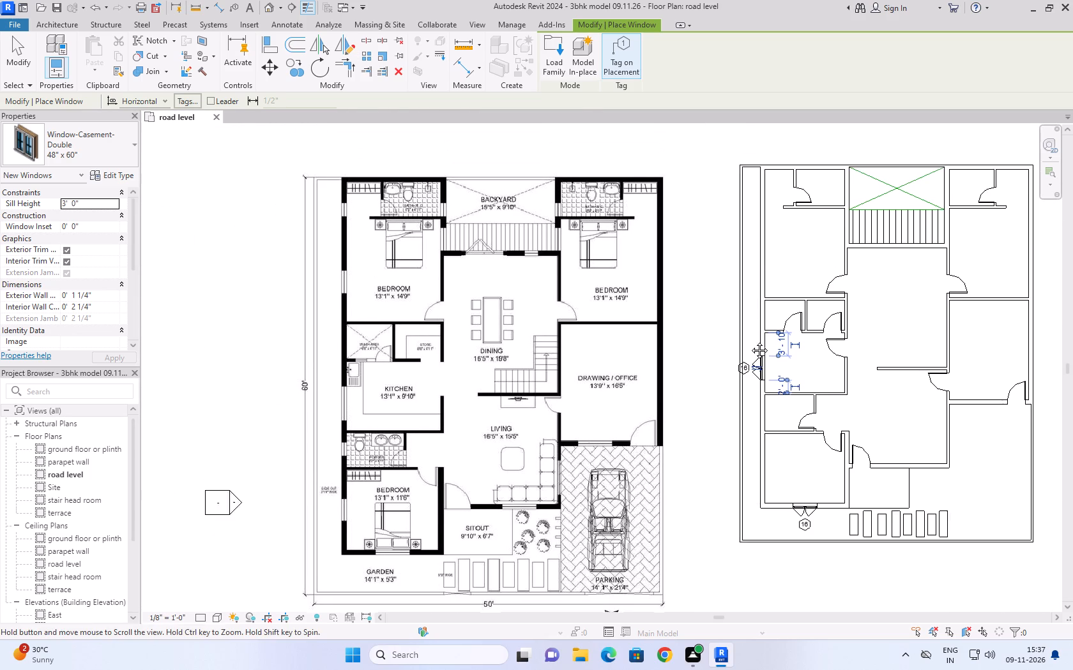
pyautogui.moveTo(750, 341); pyautogui.dragTo(745, 367, button='middle')
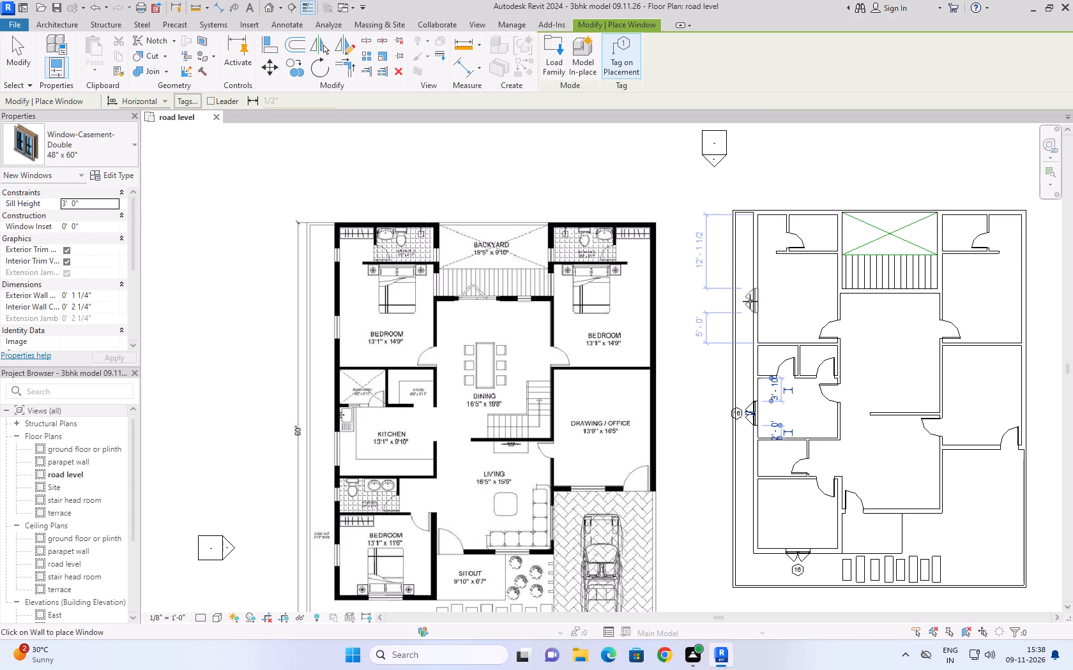
pyautogui.click(750, 303)
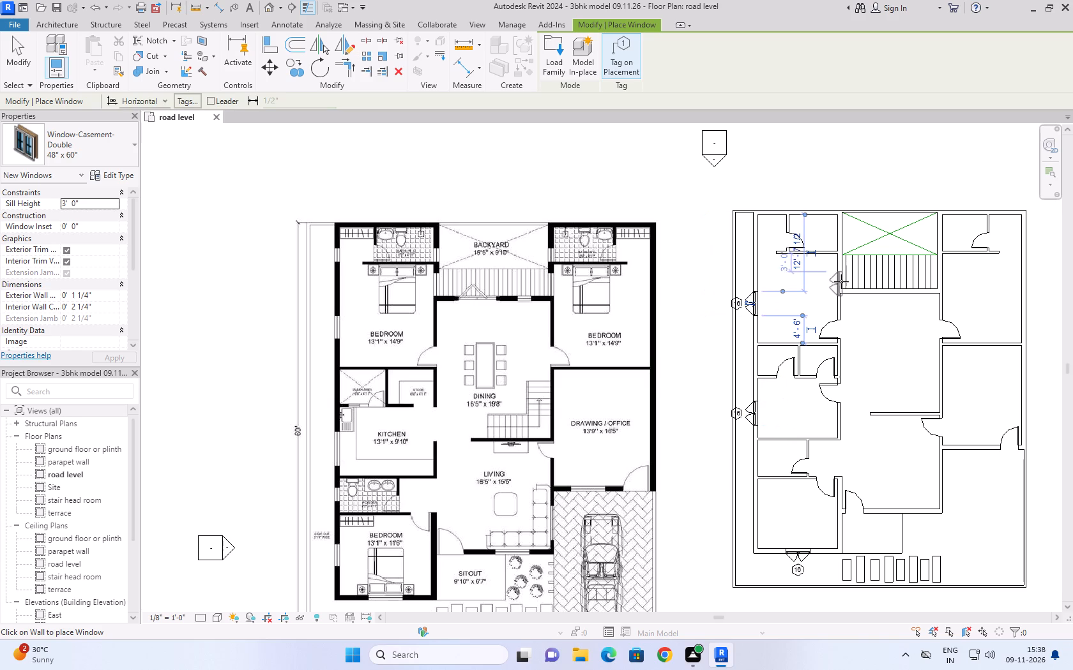
# Place a casement window in each rear bedroom's wall facing the backyard steps, 10" from the bathroom wall on the kitchen side, centred at 10 3/4" opposite.
pyautogui.scroll(8, 874, 268)
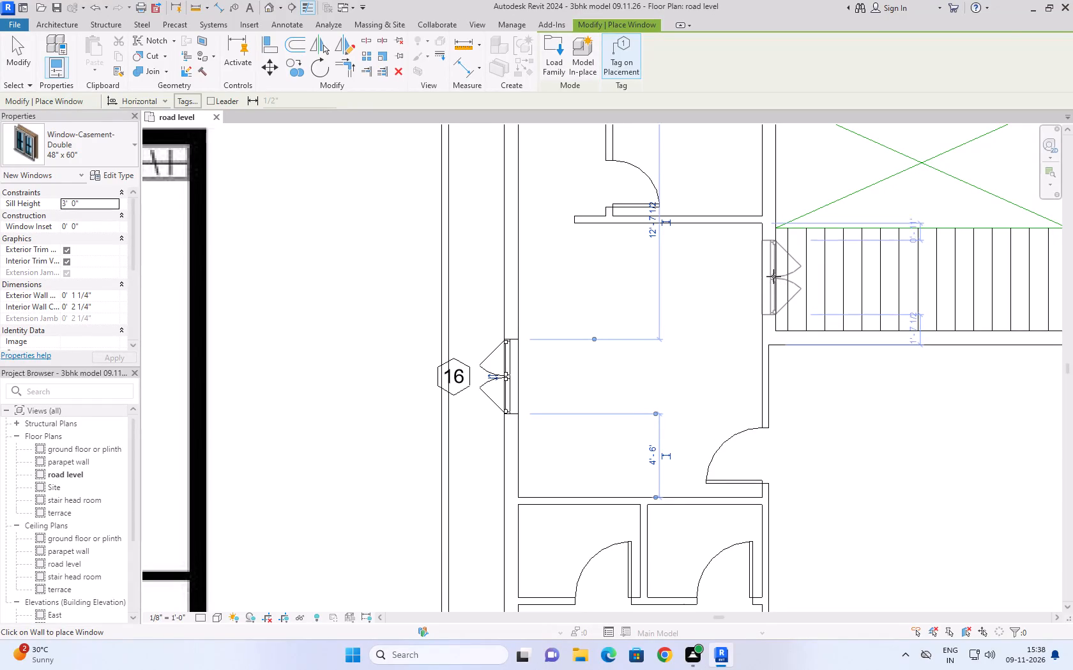
pyautogui.click(773, 276)
pyautogui.scroll(-7, 773, 276)
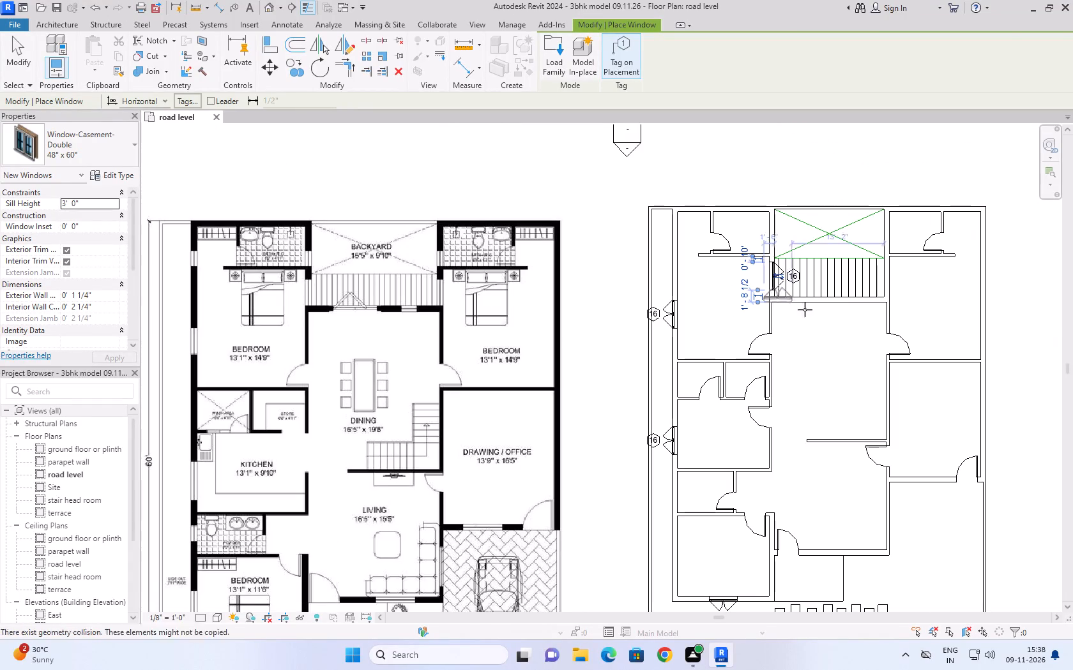
pyautogui.scroll(3, 904, 286)
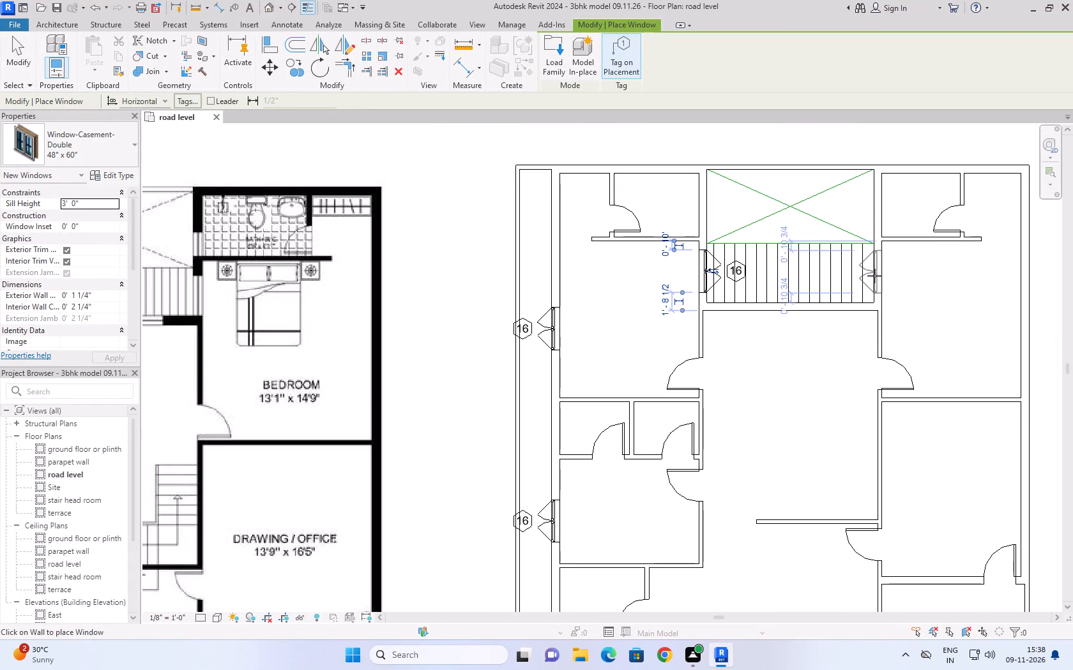
pyautogui.click(874, 274)
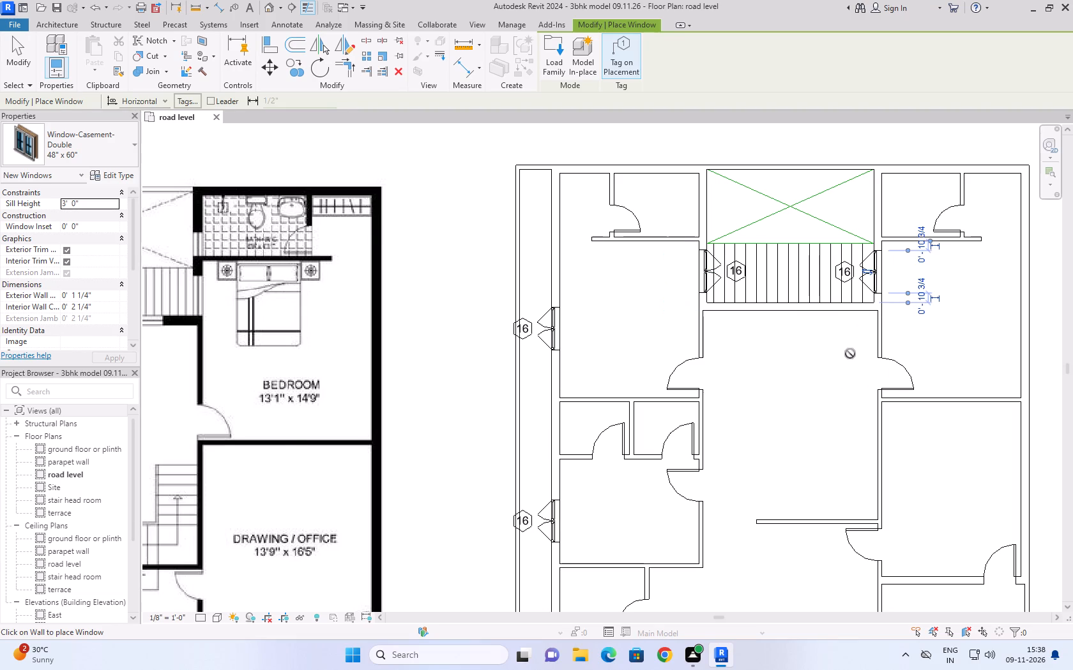
# Compare the windows placed so far with the reference ground floor plan and check the selected window type.
pyautogui.scroll(-4, 850, 354)
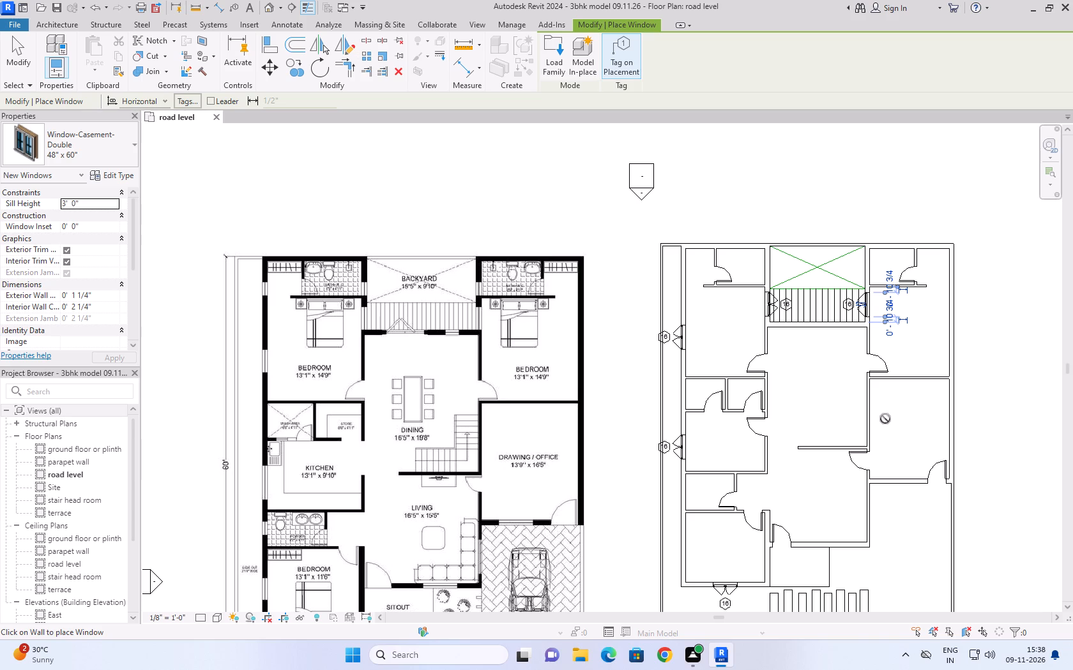
pyautogui.scroll(-3, 663, 254)
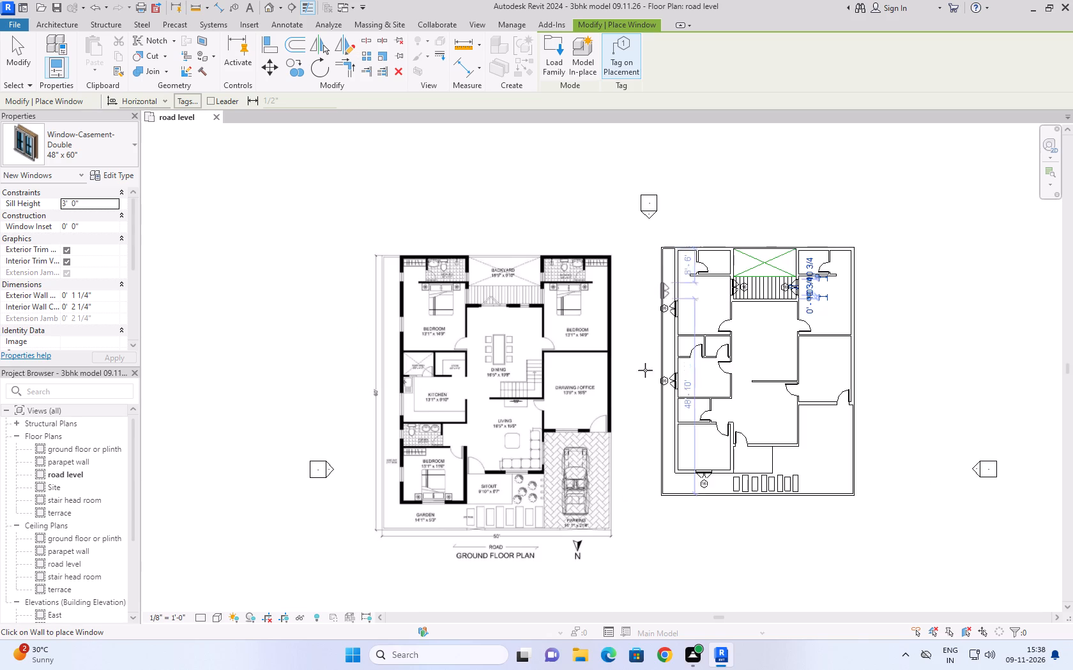
pyautogui.scroll(4, 519, 555)
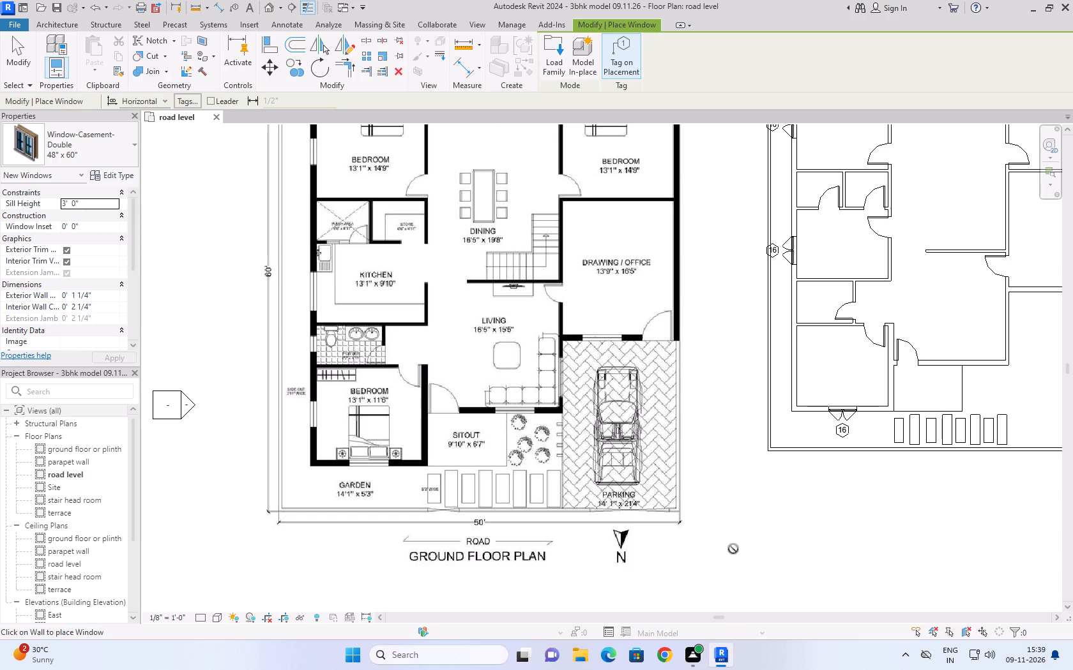
pyautogui.moveTo(727, 441); pyautogui.dragTo(714, 482, button='middle')
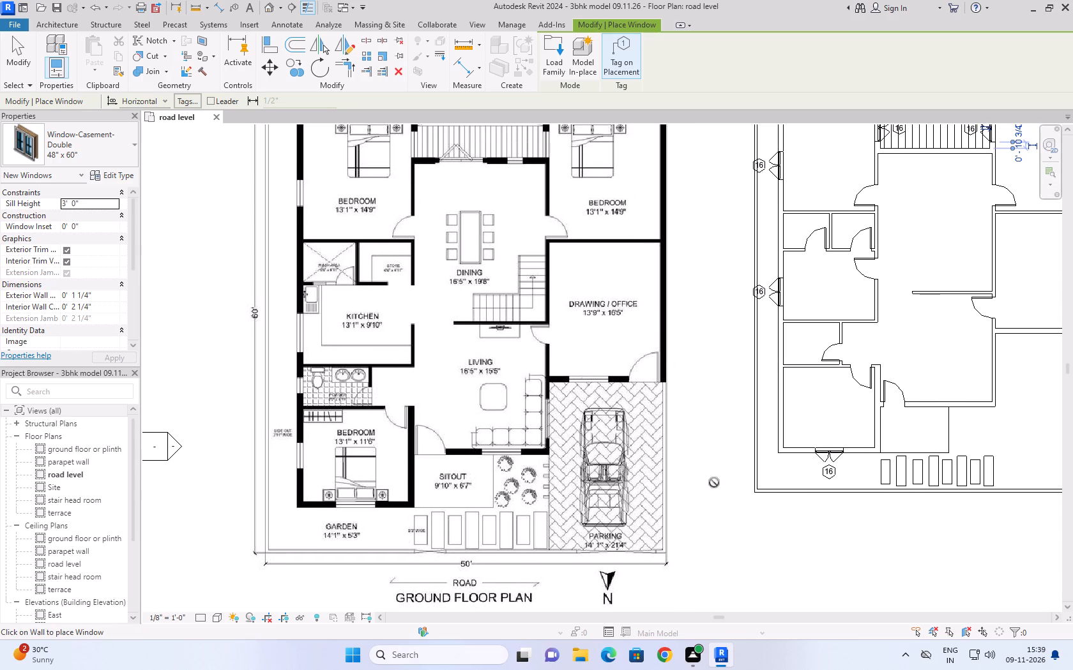
pyautogui.moveTo(714, 482); pyautogui.dragTo(589, 493, button='middle')
pyautogui.scroll(-2, 588, 494)
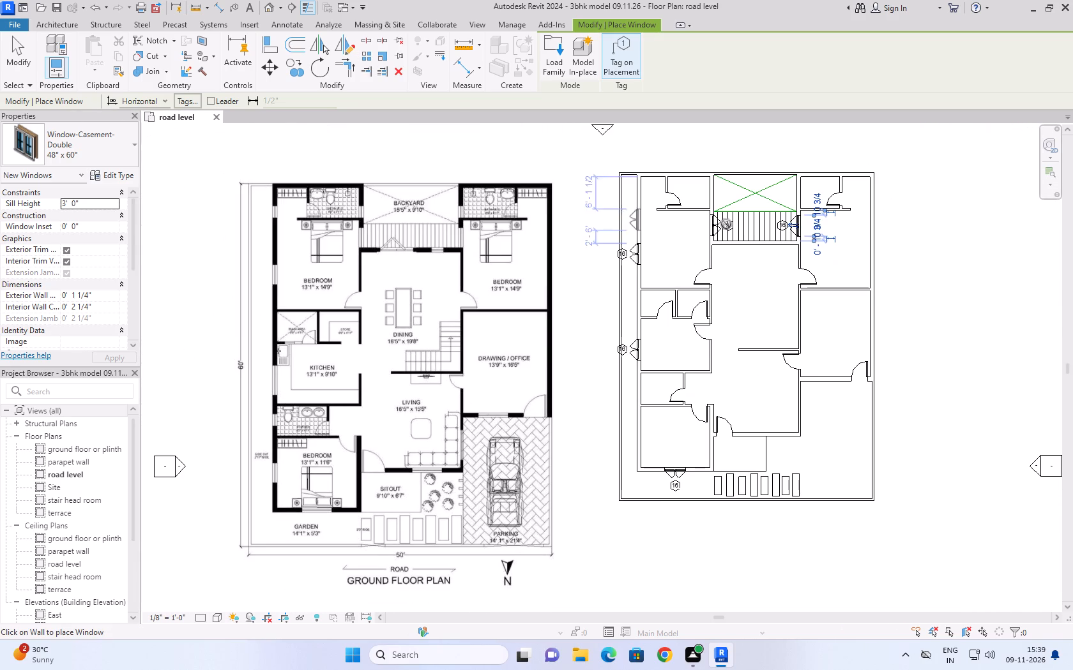
pyautogui.scroll(2, 842, 261)
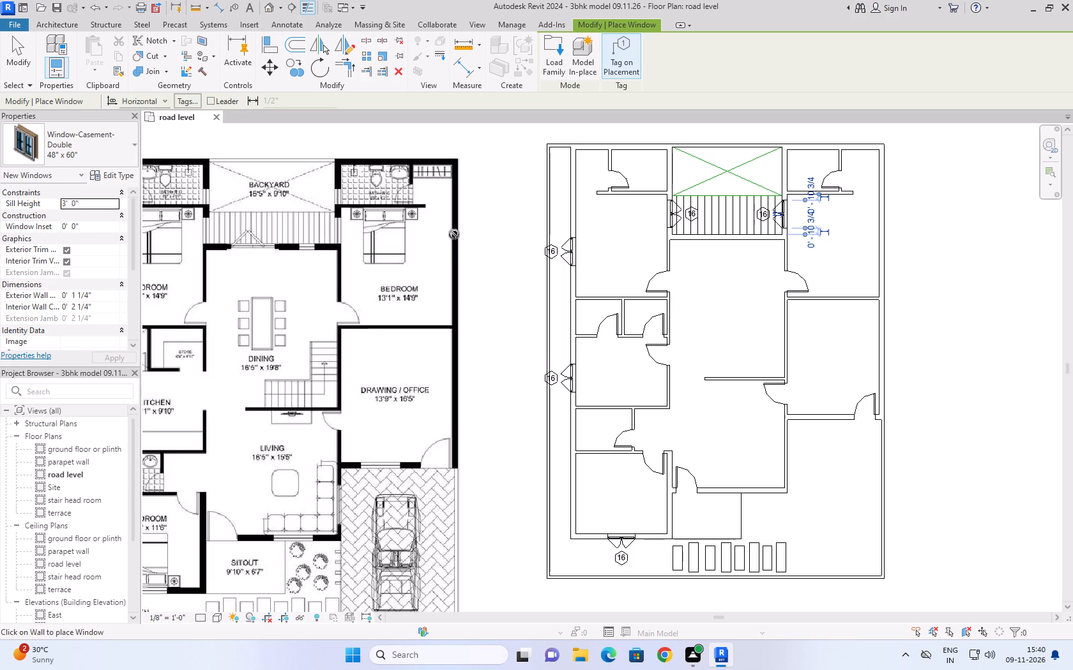
pyautogui.click(51, 138)
pyautogui.click(51, 138)
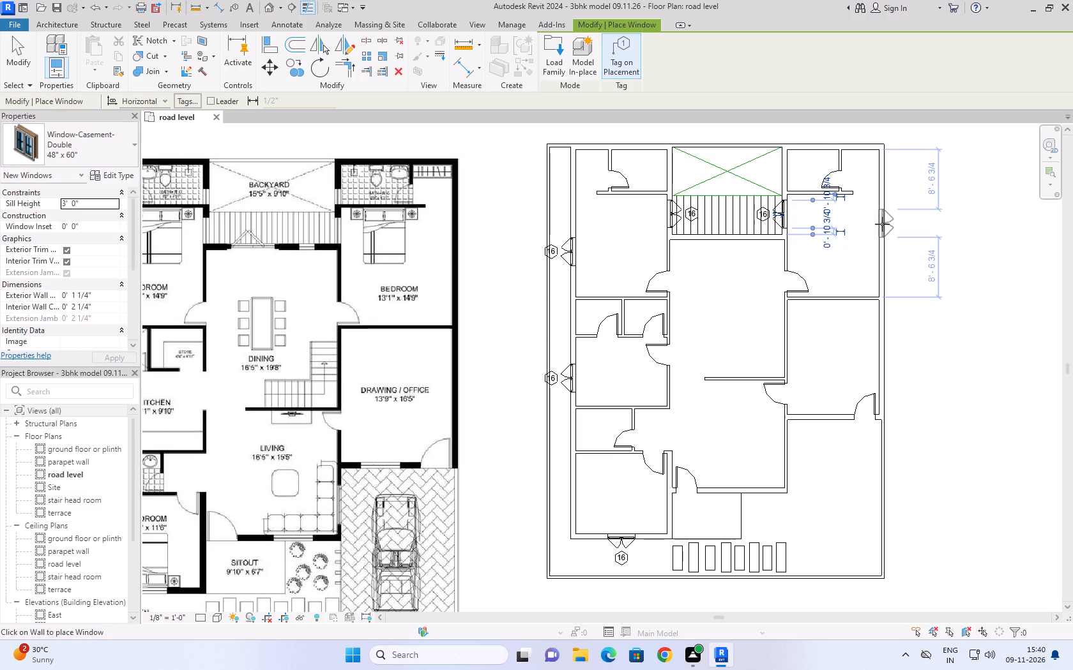
# Place a 48" x 60" casement window in the outer side wall of the rear bedroom behind the office, 4'-6" from the office partition.
pyautogui.scroll(-2, 882, 223)
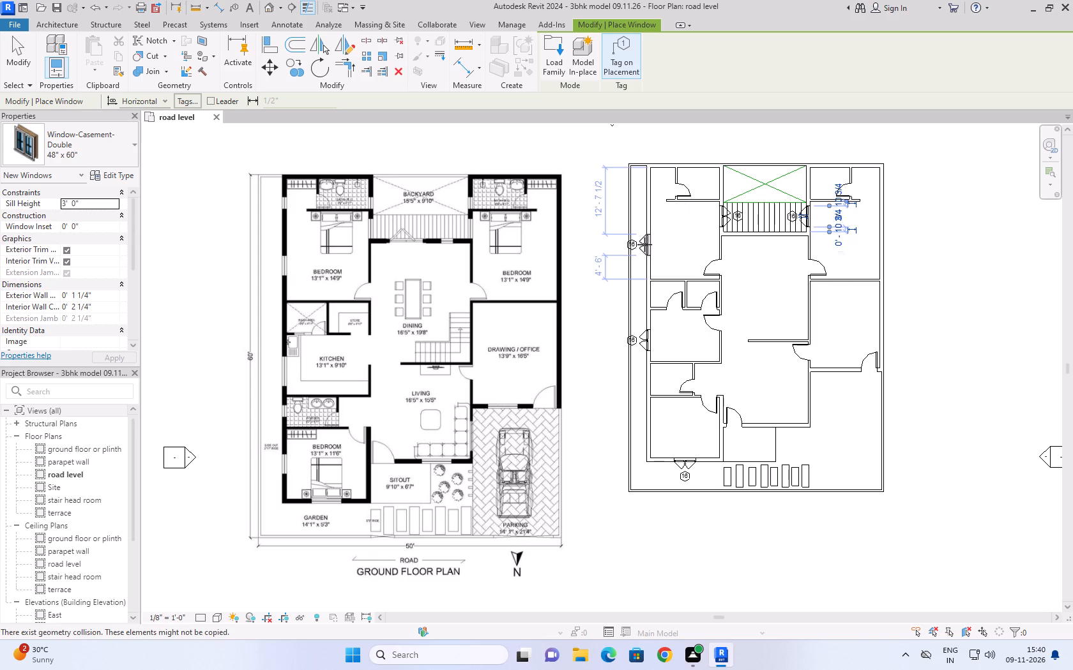
pyautogui.click(885, 244)
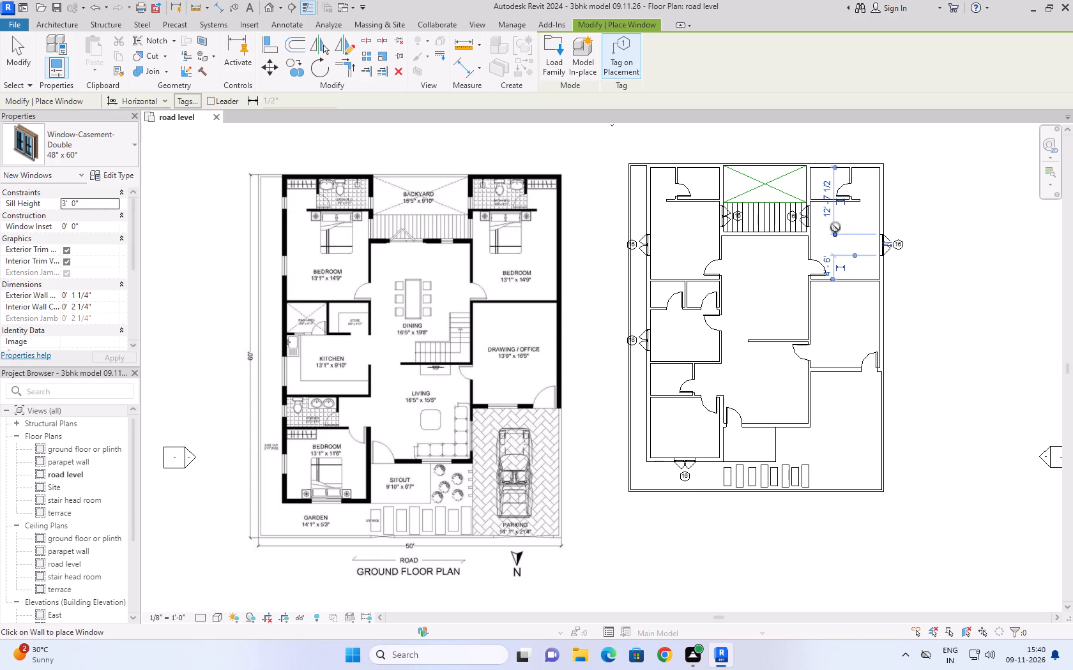
# Place a 48" x 60" casement window centred in the drawing/office room's outer side wall, 6'-2 1/2" from each end.
pyautogui.scroll(2, 883, 315)
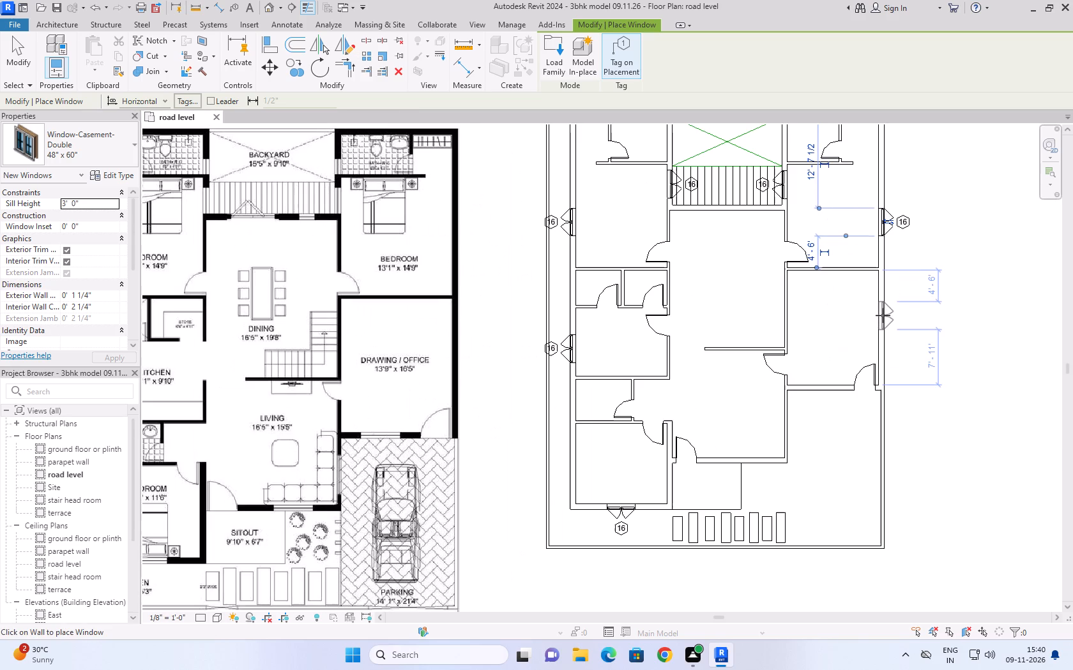
pyautogui.scroll(-2, 878, 308)
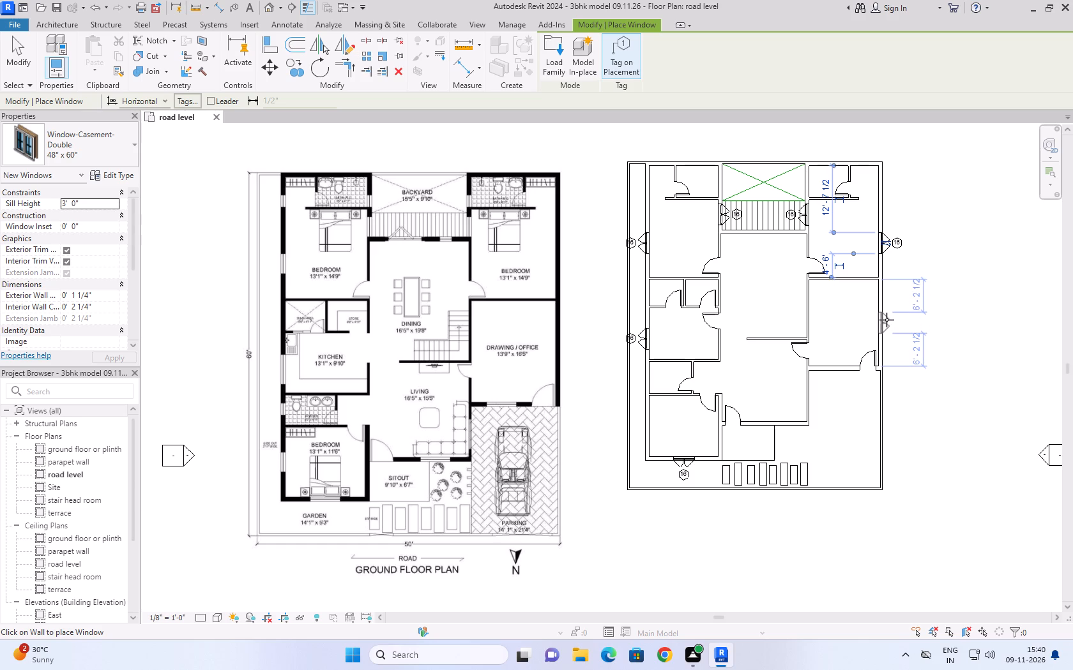
pyautogui.click(887, 320)
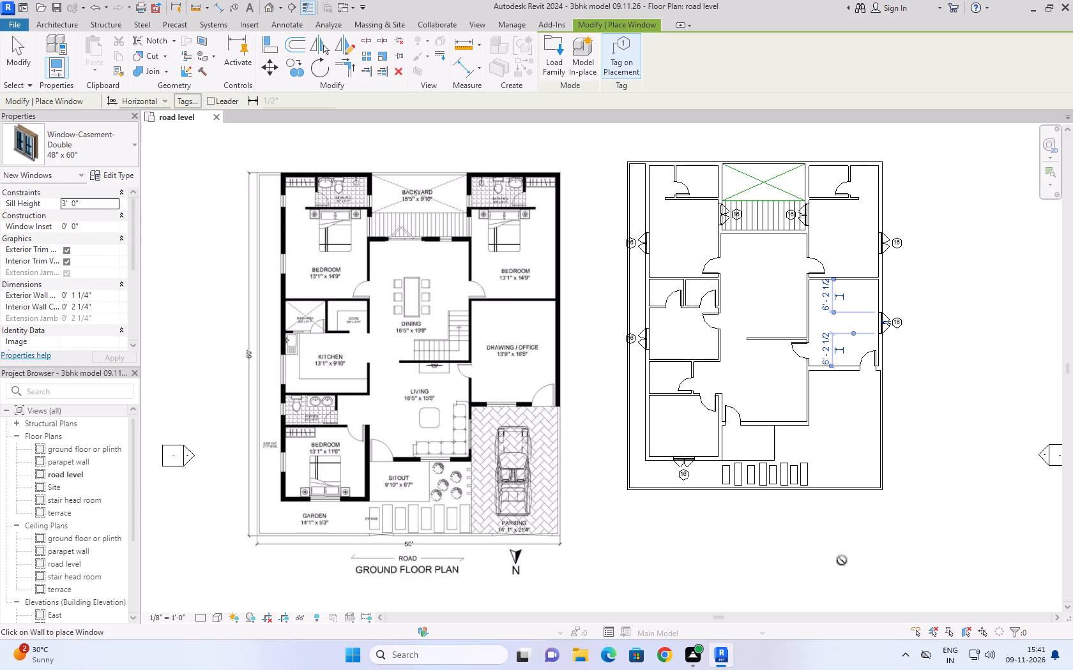
# Place a 48" x 60" casement window in the living room's sitout-facing wall, 5'-0 1/2" from the entrance door and 3'-6" from the parking-side wall.
pyautogui.scroll(2, 833, 445)
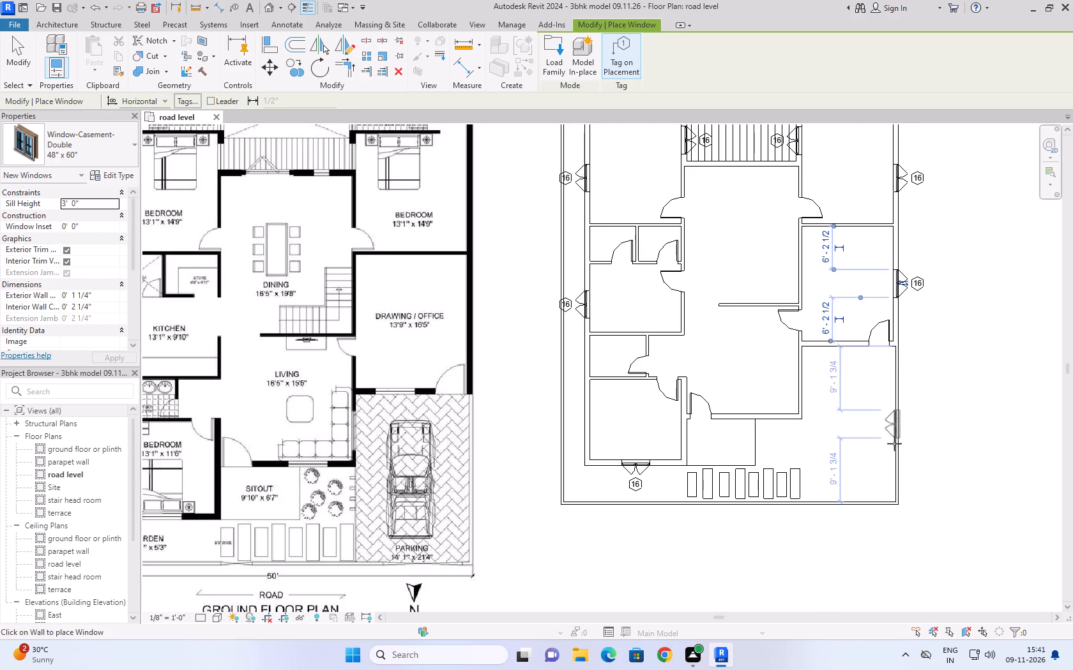
pyautogui.scroll(-2, 702, 510)
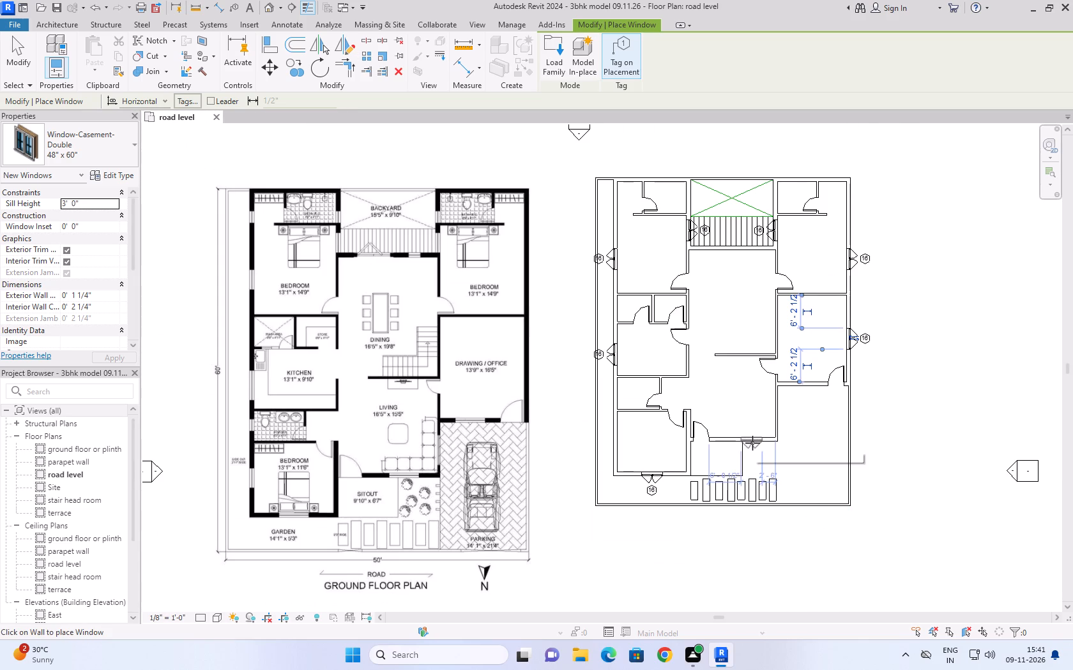
pyautogui.scroll(4, 742, 447)
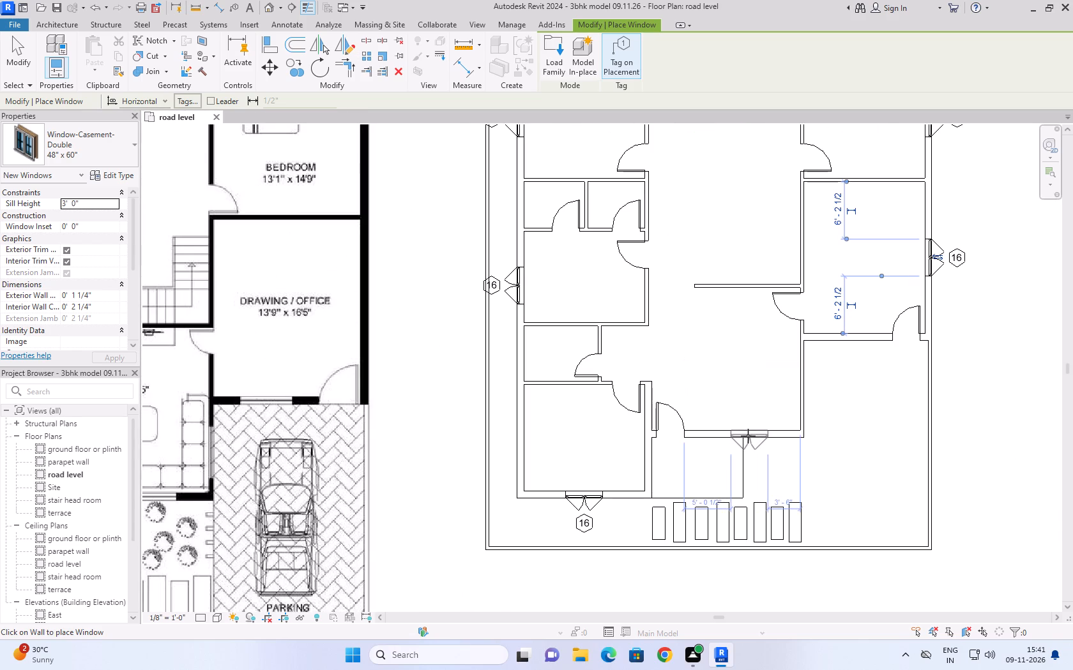
pyautogui.click(748, 436)
# Place a 48" x 60" casement window in the living room's parking-facing wall, 4'-8 1/2" from the office's front wall and 1'-0" from the front corner.
pyautogui.scroll(-3, 828, 421)
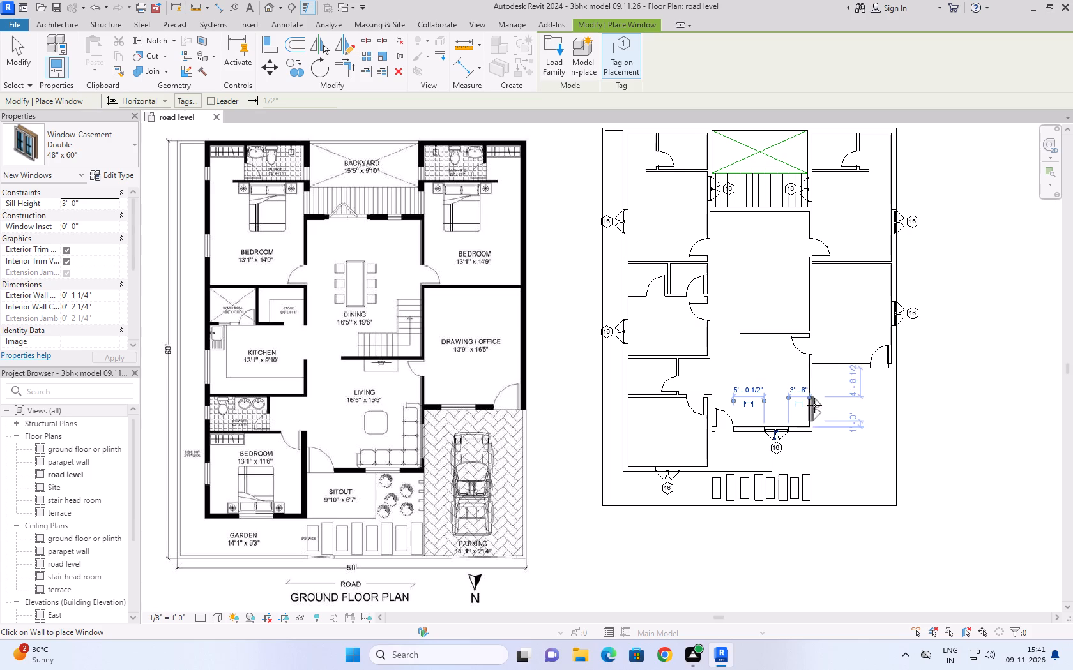
pyautogui.click(815, 400)
pyautogui.scroll(-1, 843, 405)
pyautogui.scroll(4, 843, 405)
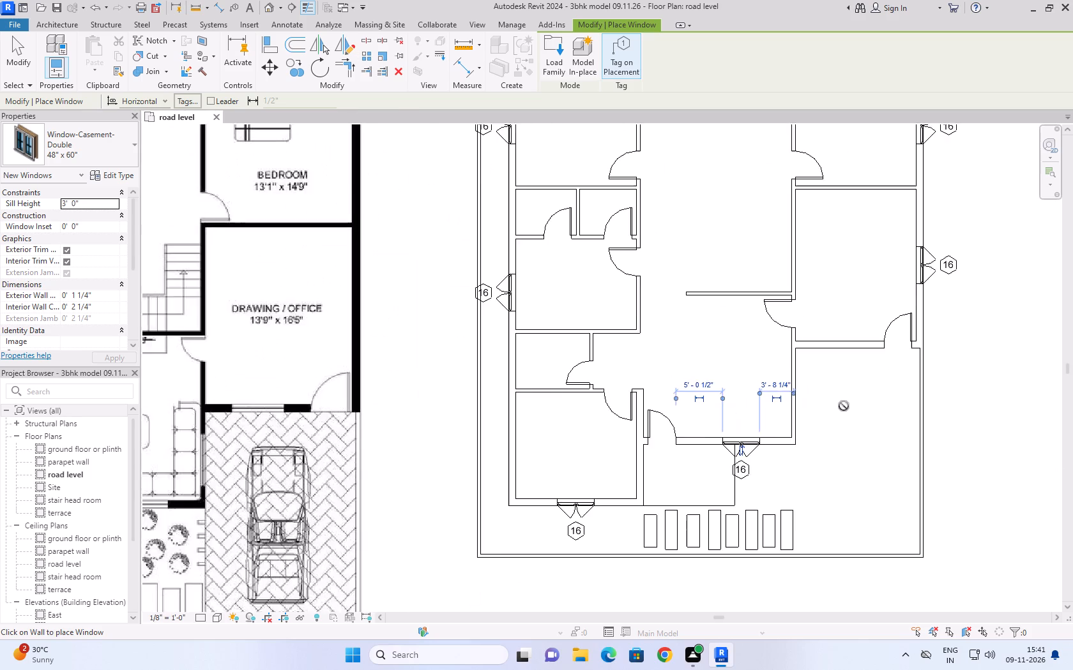
pyautogui.scroll(3, 844, 406)
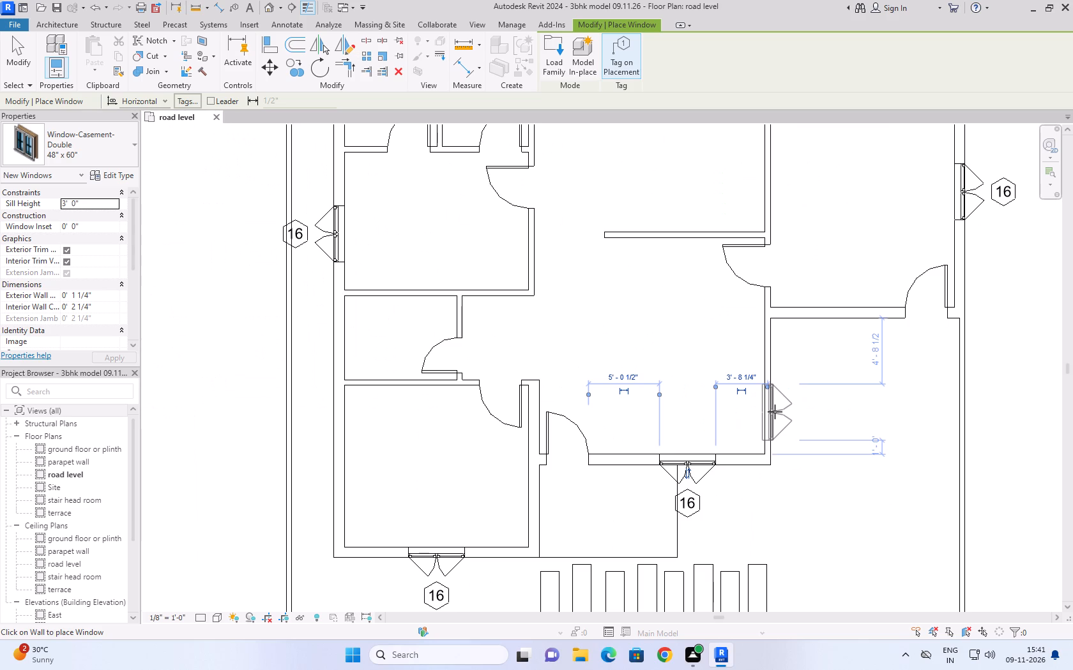
pyautogui.click(775, 412)
pyautogui.scroll(-4, 848, 401)
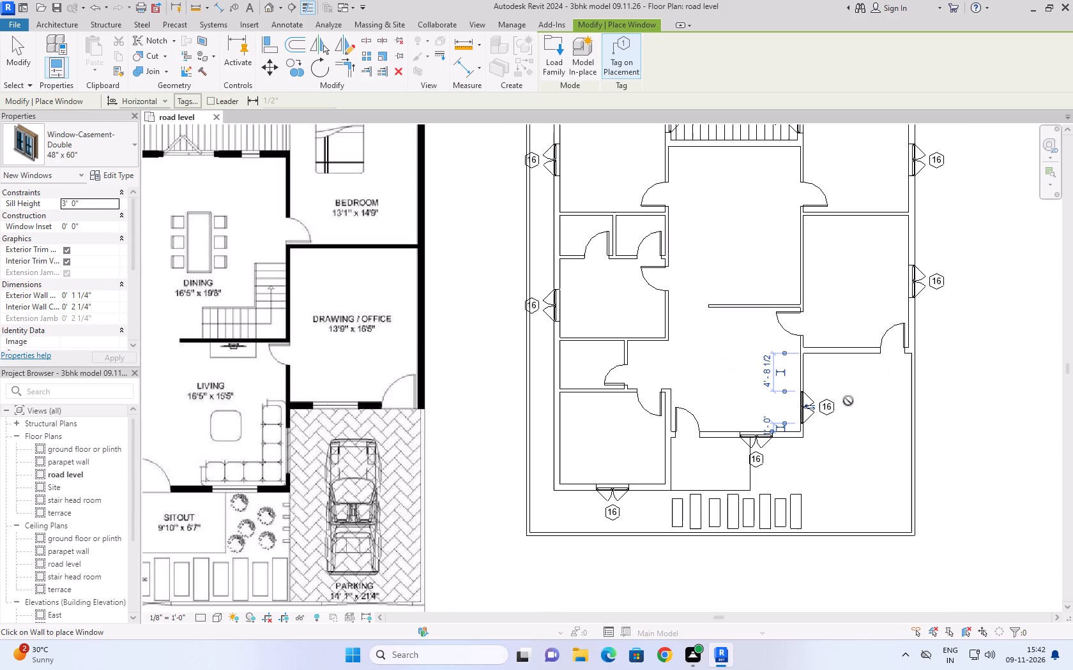
# Move the living room's parking-facing window to 2'-10 1/2" from the office's front wall and 2'-10" from the front corner.
pyautogui.scroll(-2, 844, 440)
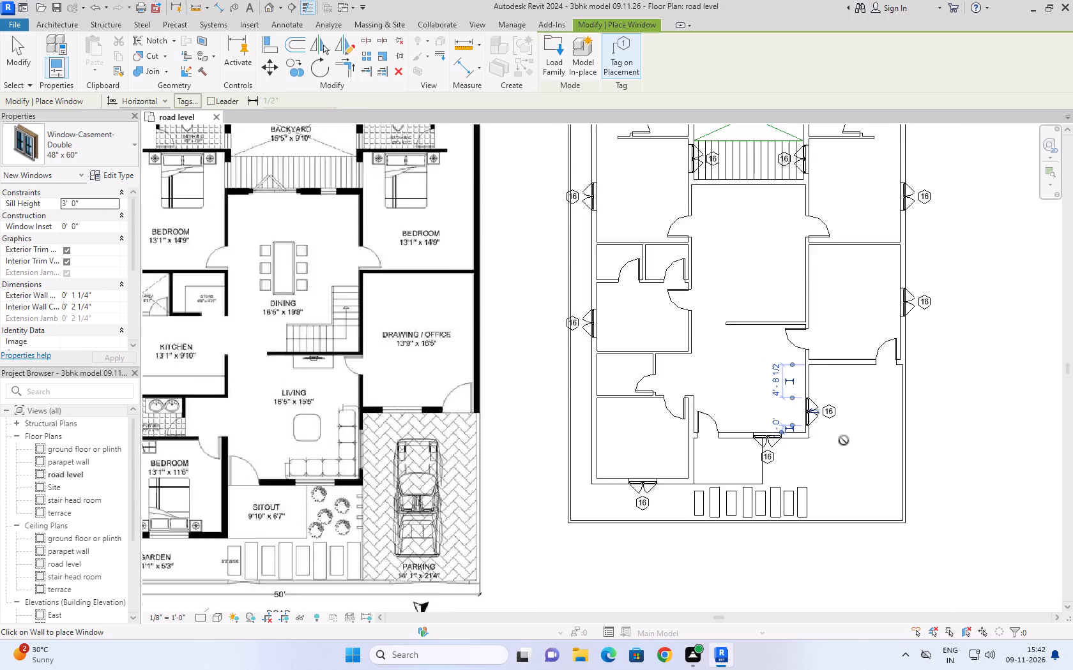
pyautogui.scroll(-1, 844, 440)
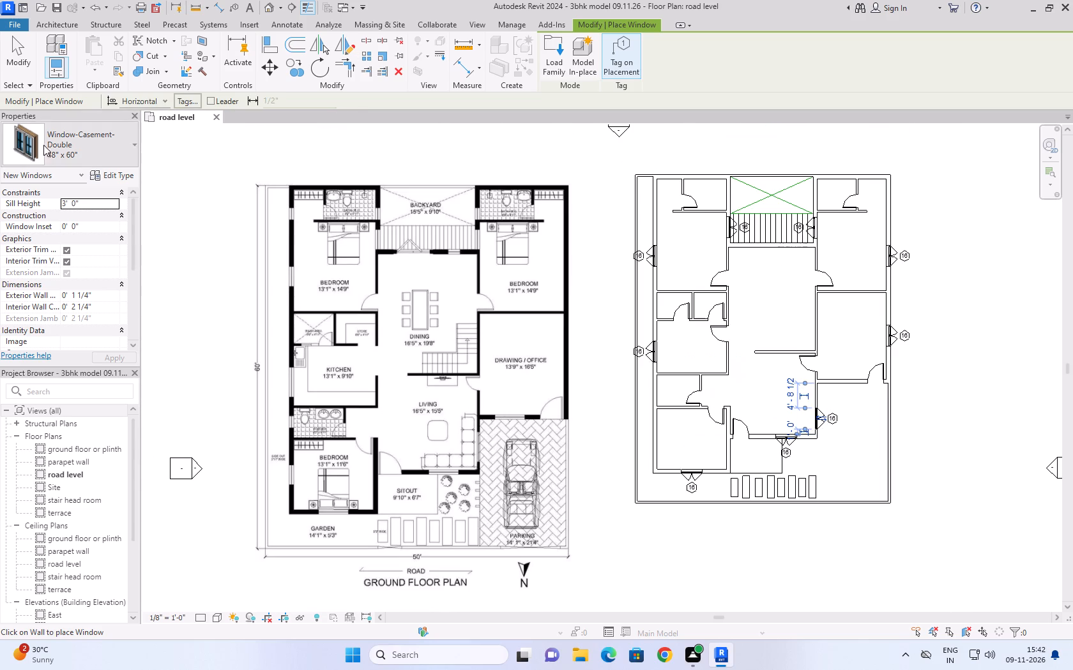
pyautogui.click(13, 48)
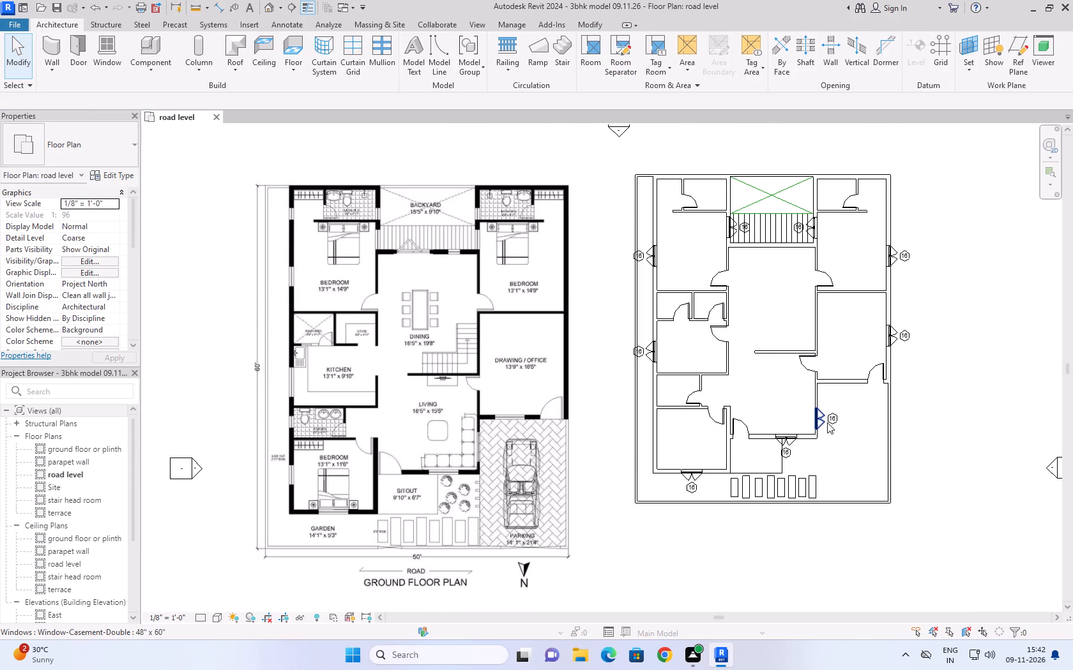
pyautogui.click(824, 418)
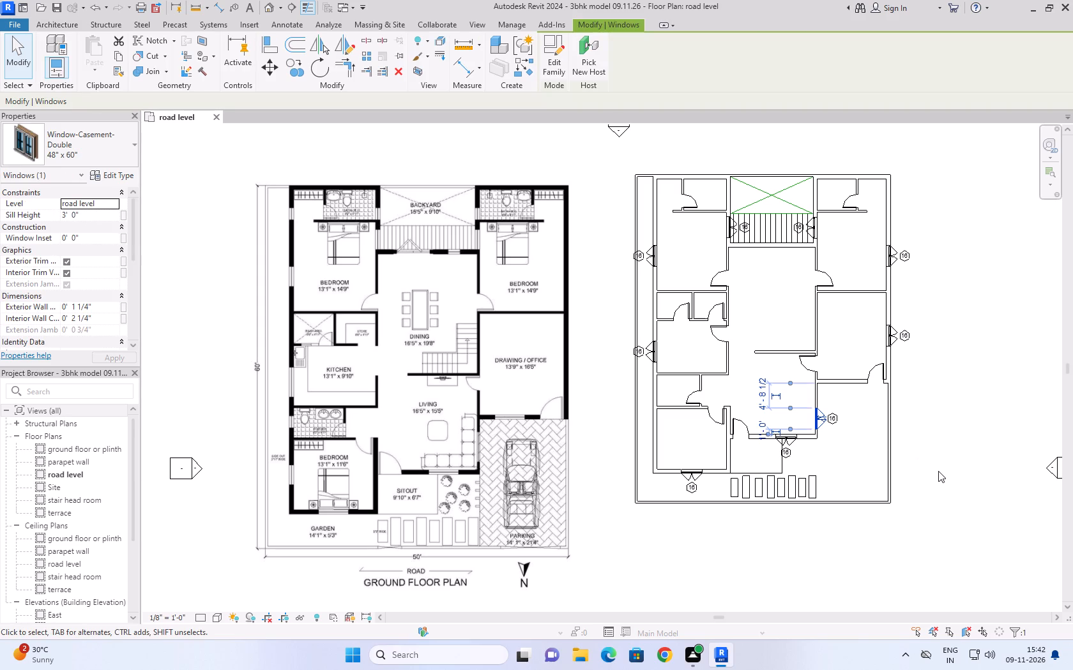
pyautogui.press('Up')
pyautogui.press('Up')
pyautogui.press('Up')
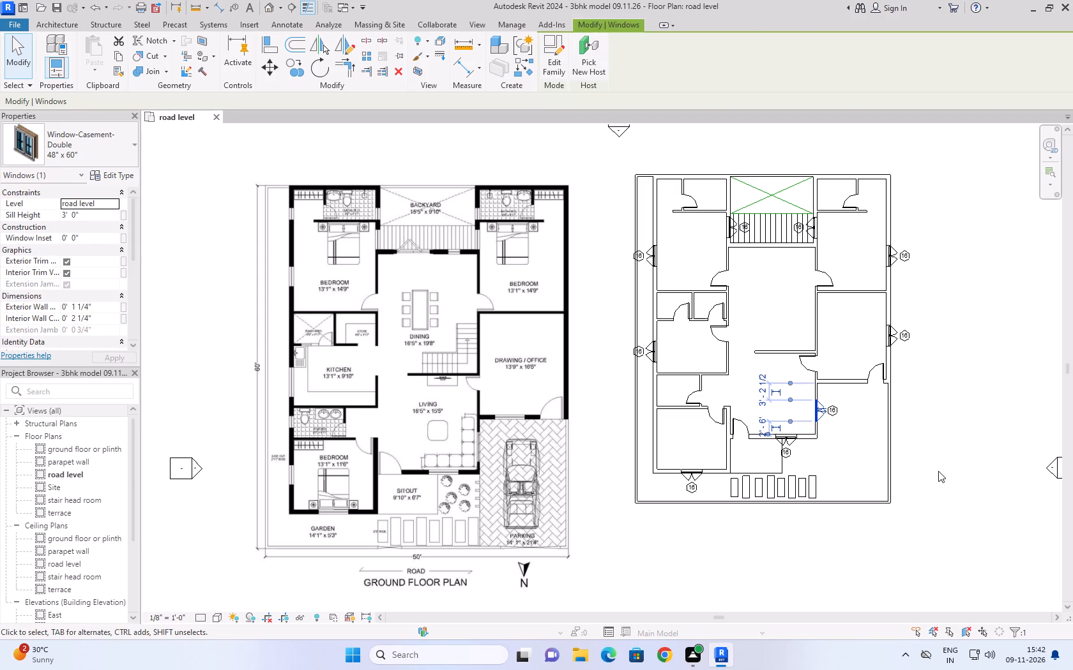
pyautogui.press('Up')
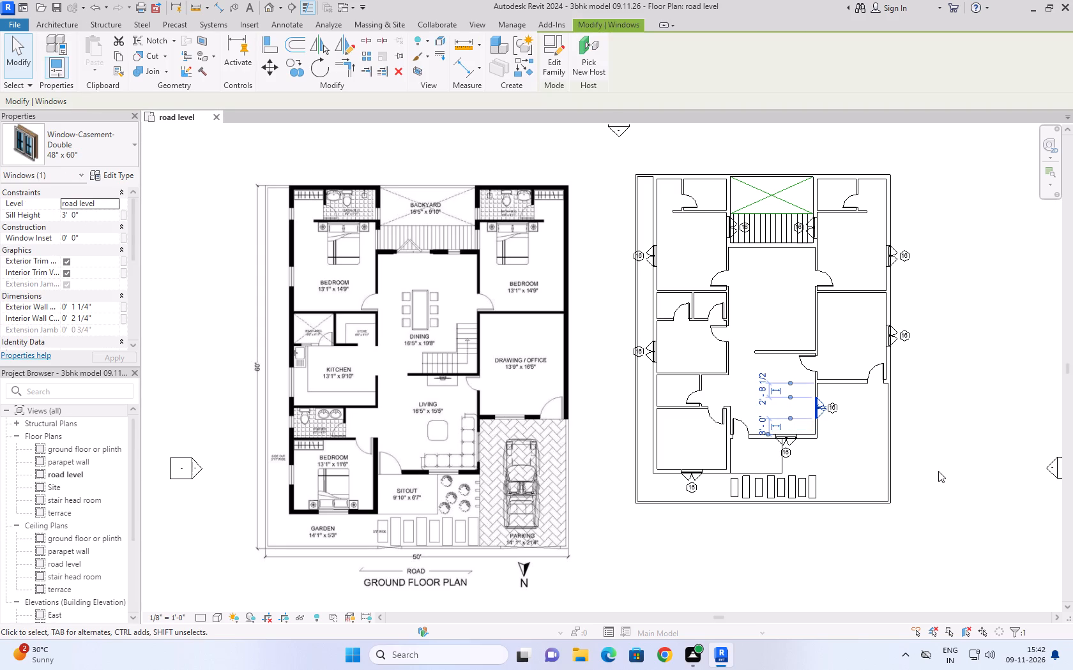
pyautogui.press('Up')
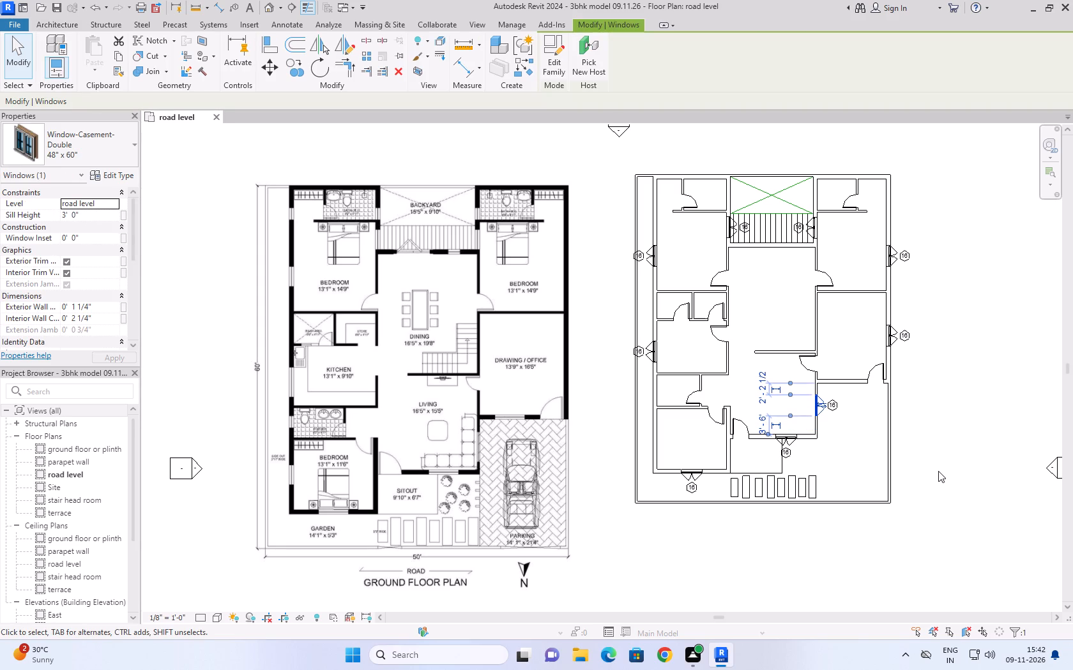
pyautogui.press('Down')
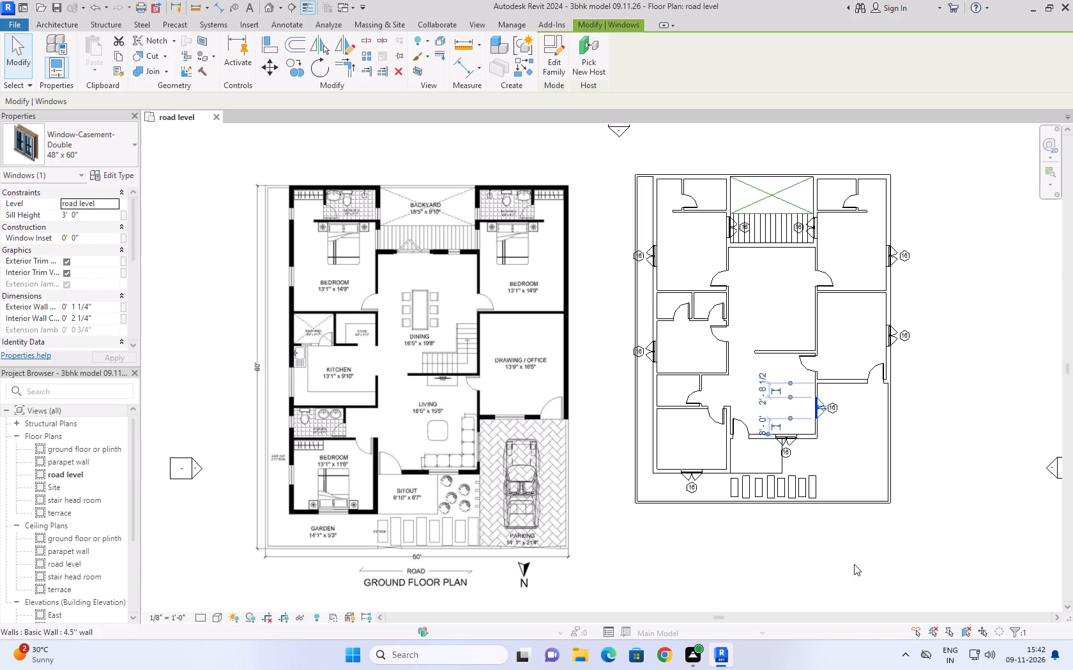
pyautogui.scroll(6, 832, 436)
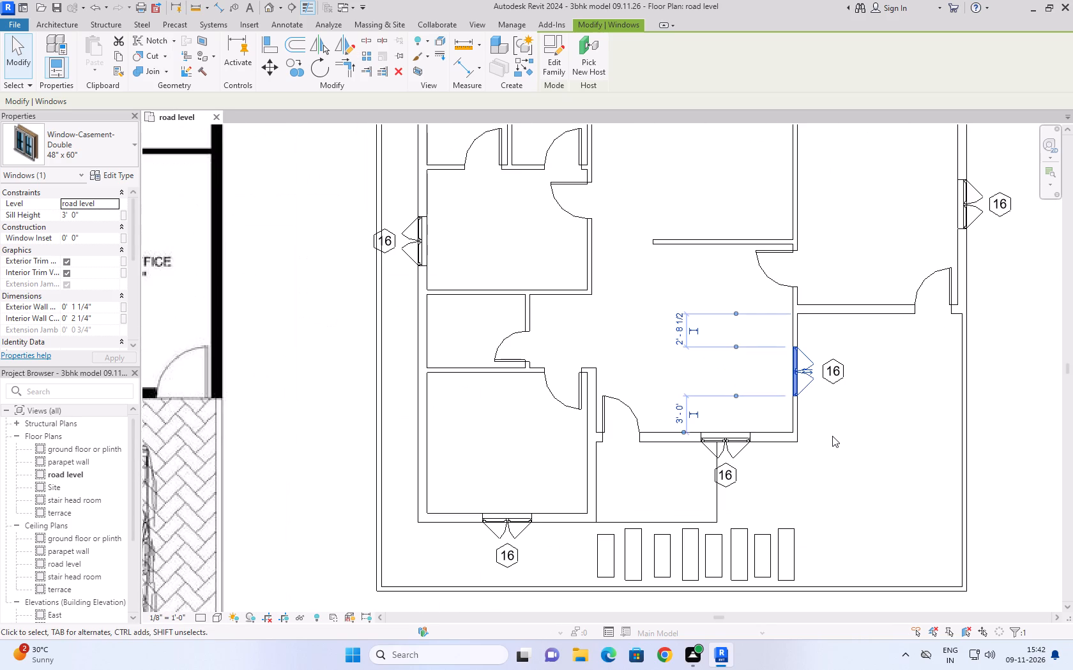
pyautogui.press('Down')
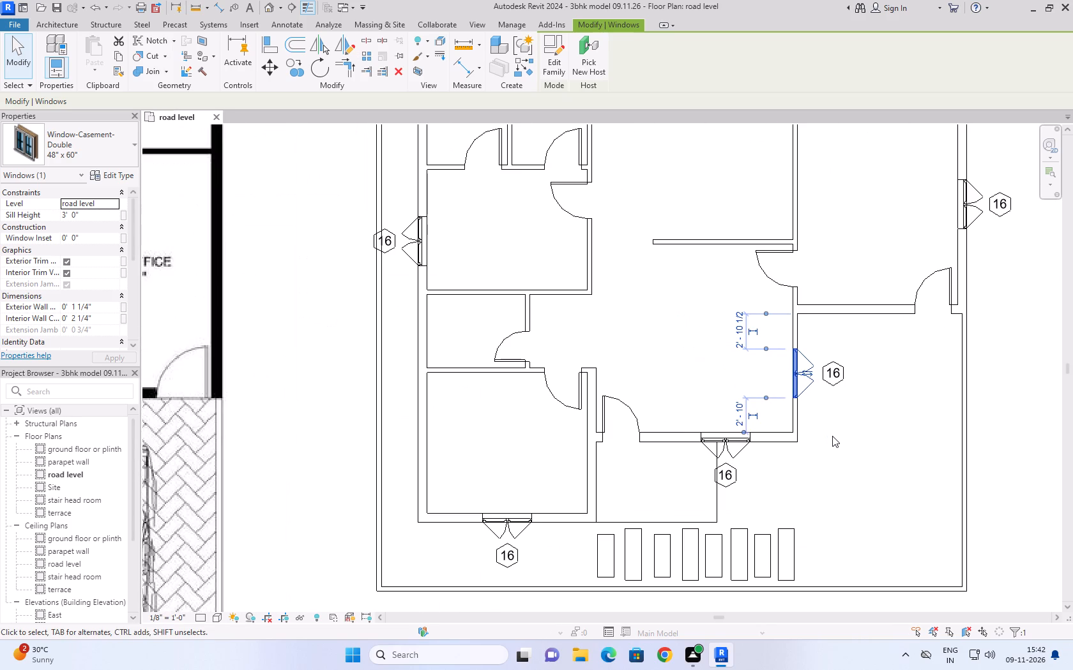
pyautogui.scroll(-4, 832, 436)
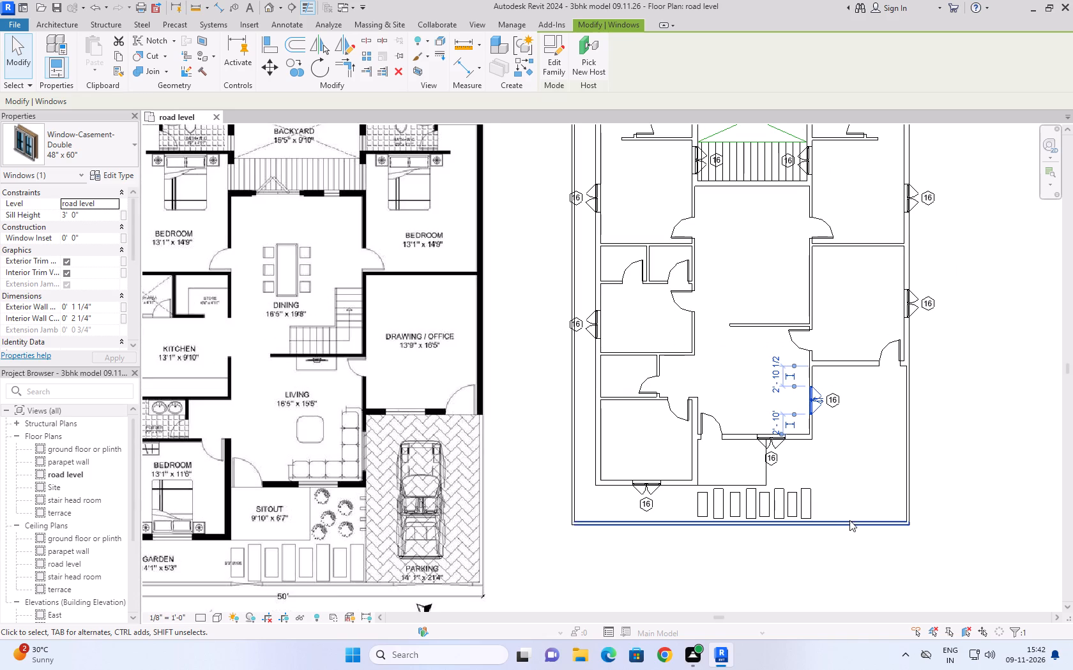
pyautogui.click(10, 58)
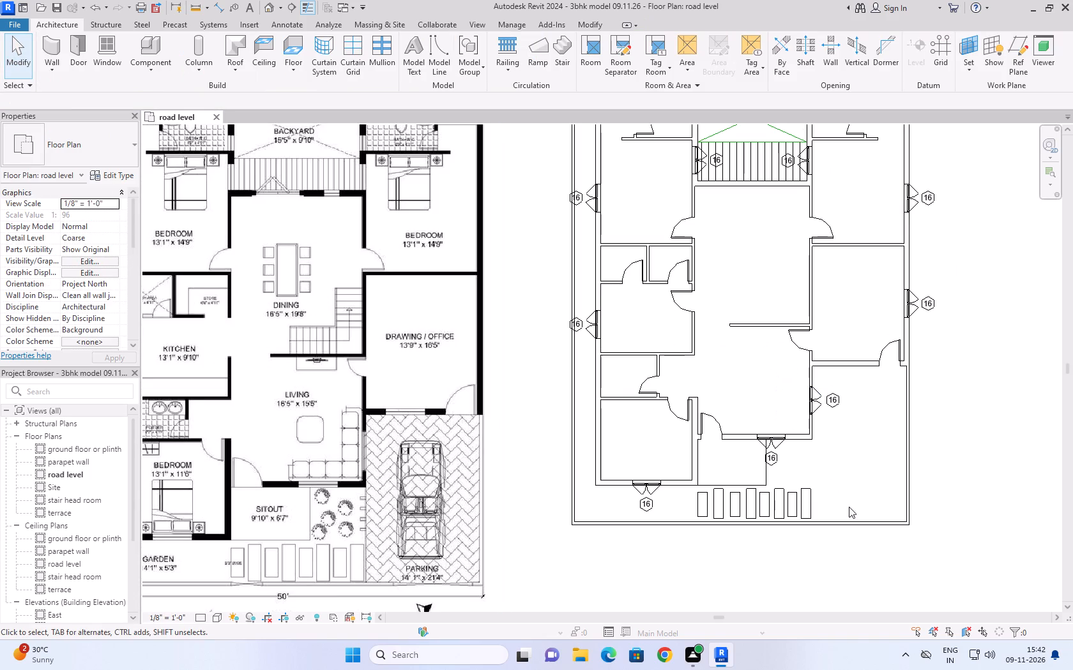
# Place a matching 48" x 60" casement window in the dining room's backyard-facing wall, 3'-6" from the kitchen-side bedroom wall and 8'-2" from the office-side one.
pyautogui.scroll(-3, 869, 500)
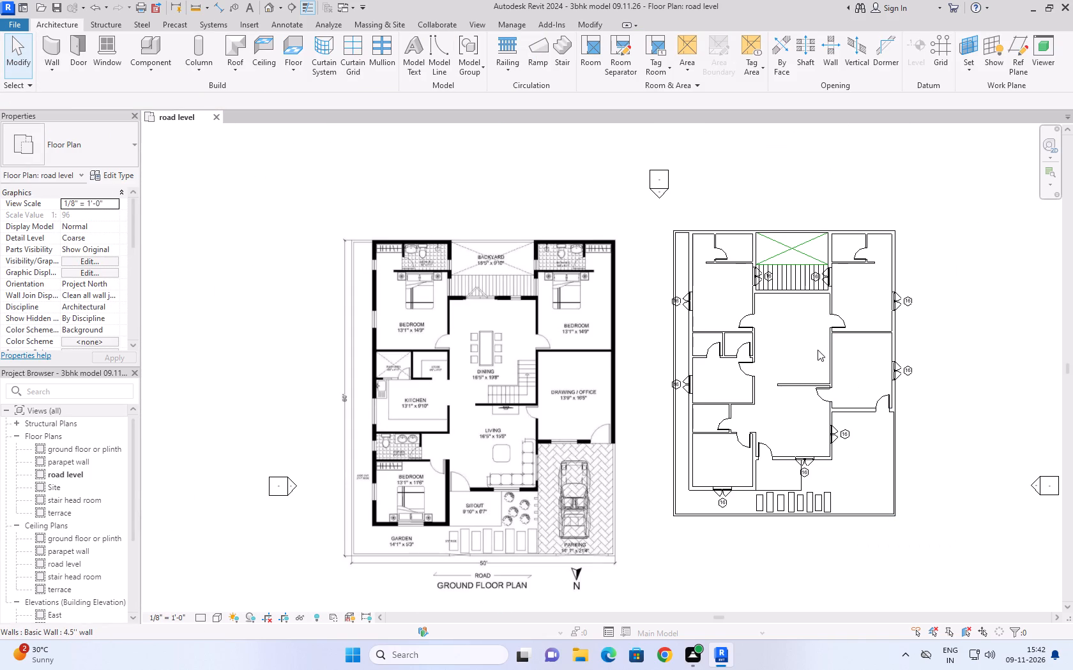
pyautogui.scroll(3, 494, 322)
pyautogui.scroll(3, 446, 267)
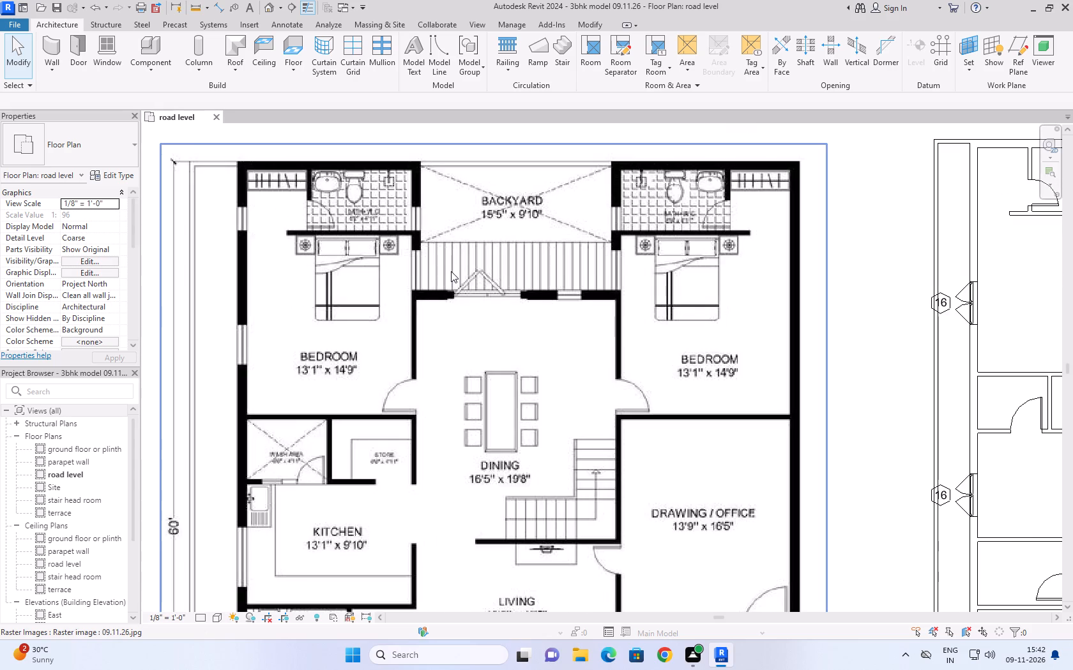
pyautogui.scroll(4, 470, 267)
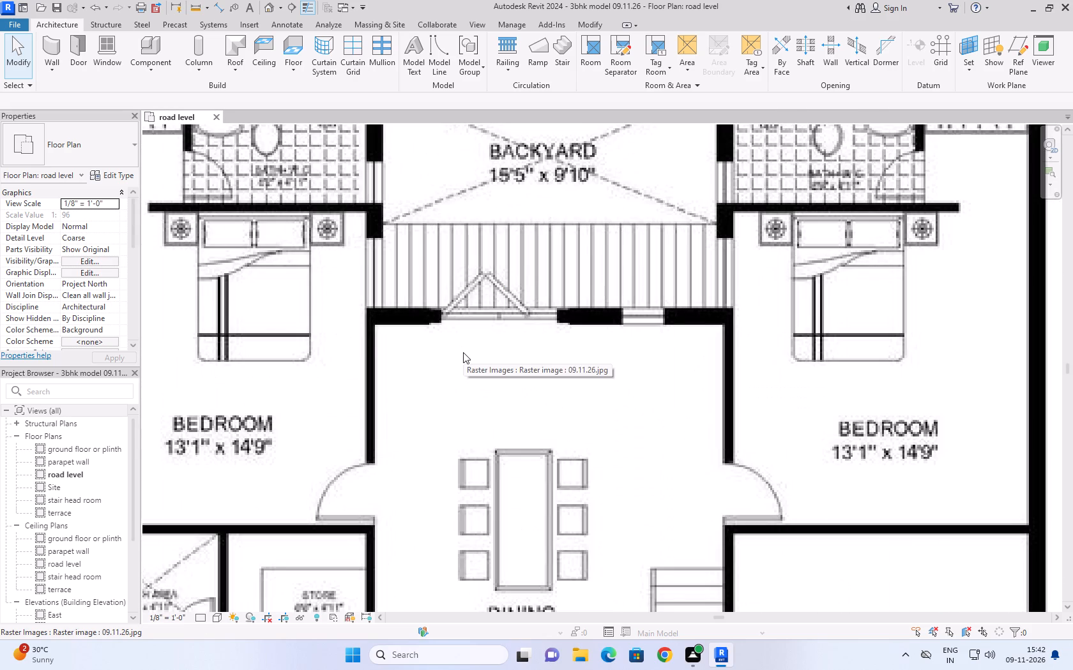
pyautogui.scroll(-3, 463, 352)
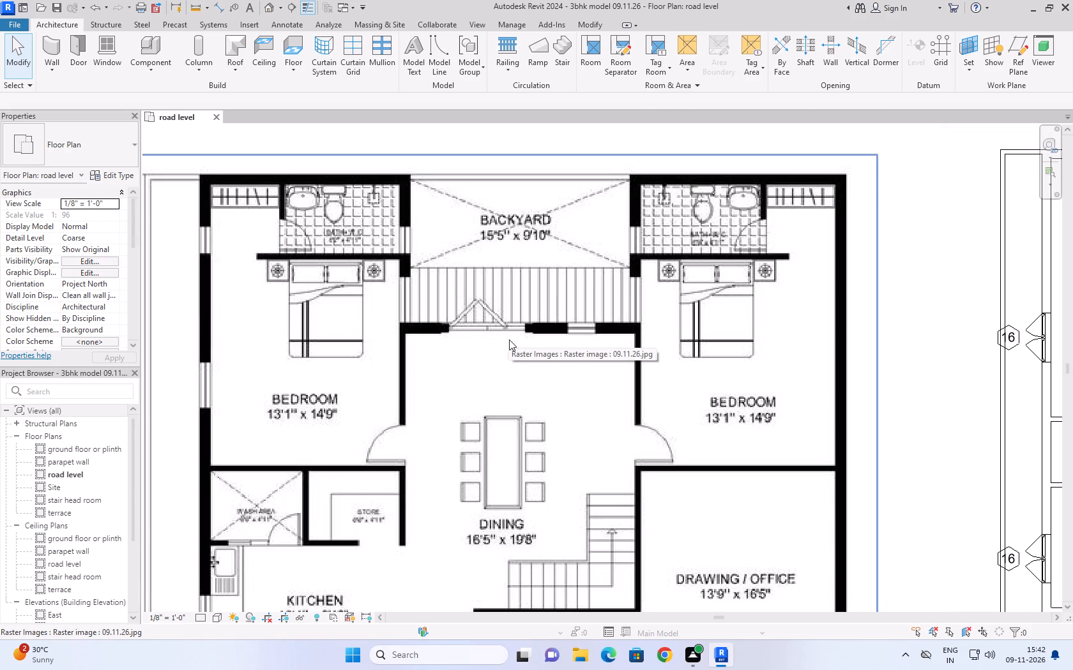
pyautogui.scroll(-5, 731, 399)
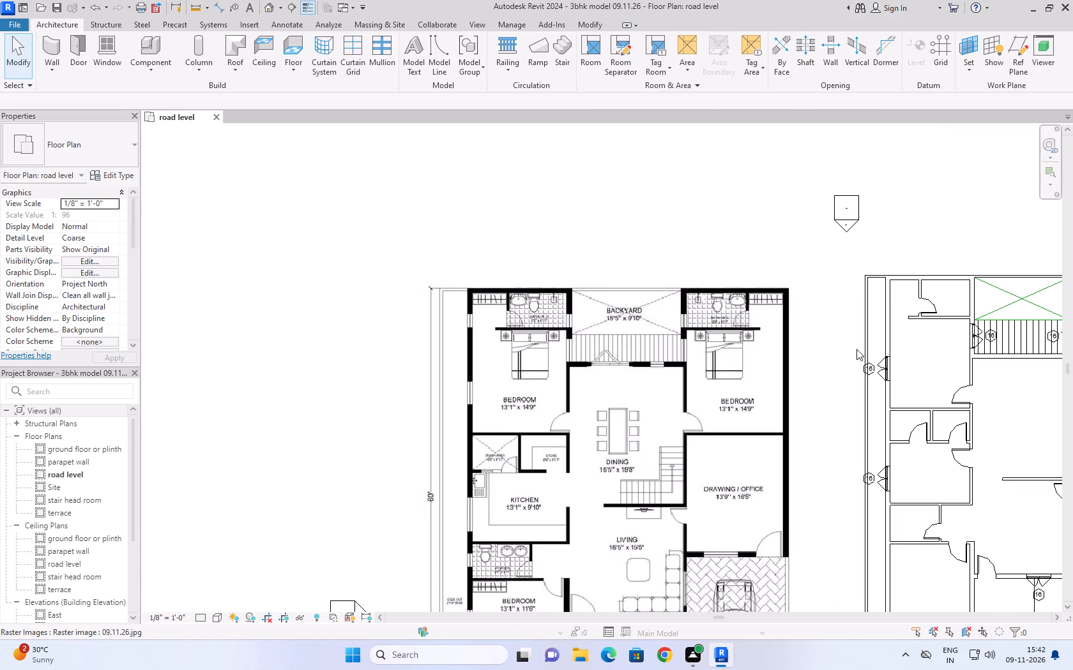
pyautogui.scroll(1, 881, 369)
pyautogui.click(881, 369)
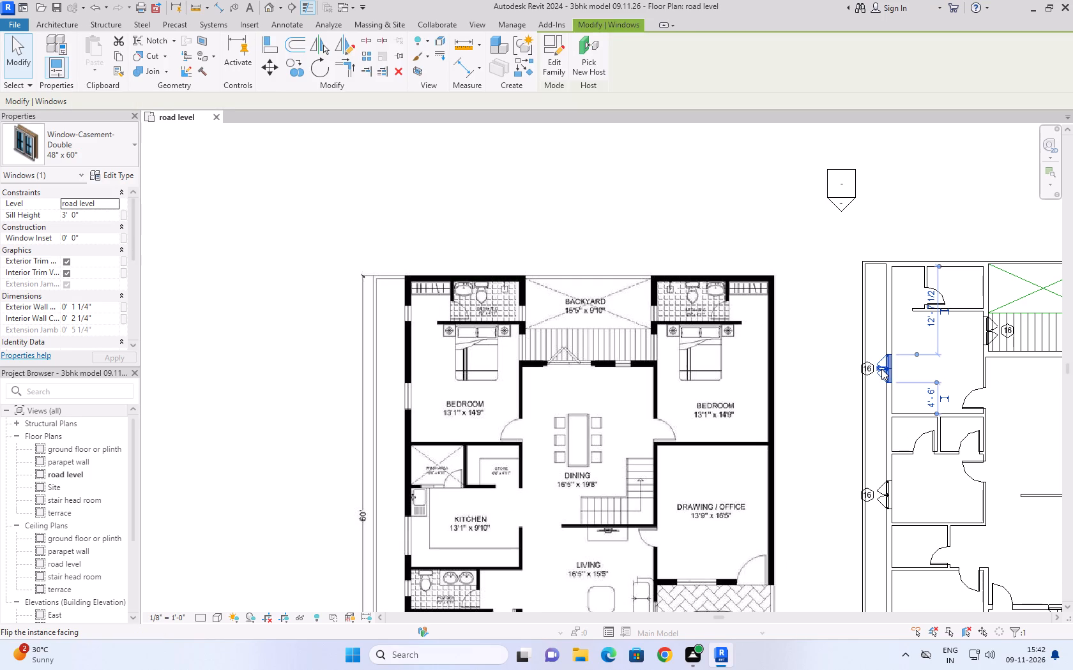
pyautogui.write('cs')
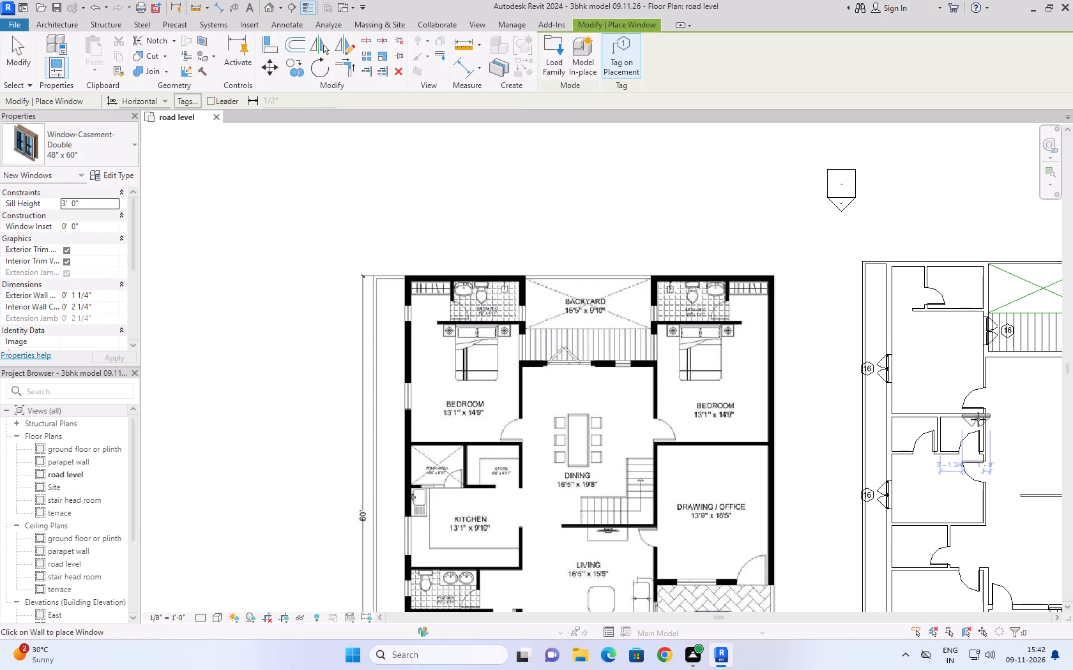
pyautogui.moveTo(972, 418); pyautogui.dragTo(786, 445, button='middle')
pyautogui.scroll(1, 928, 428)
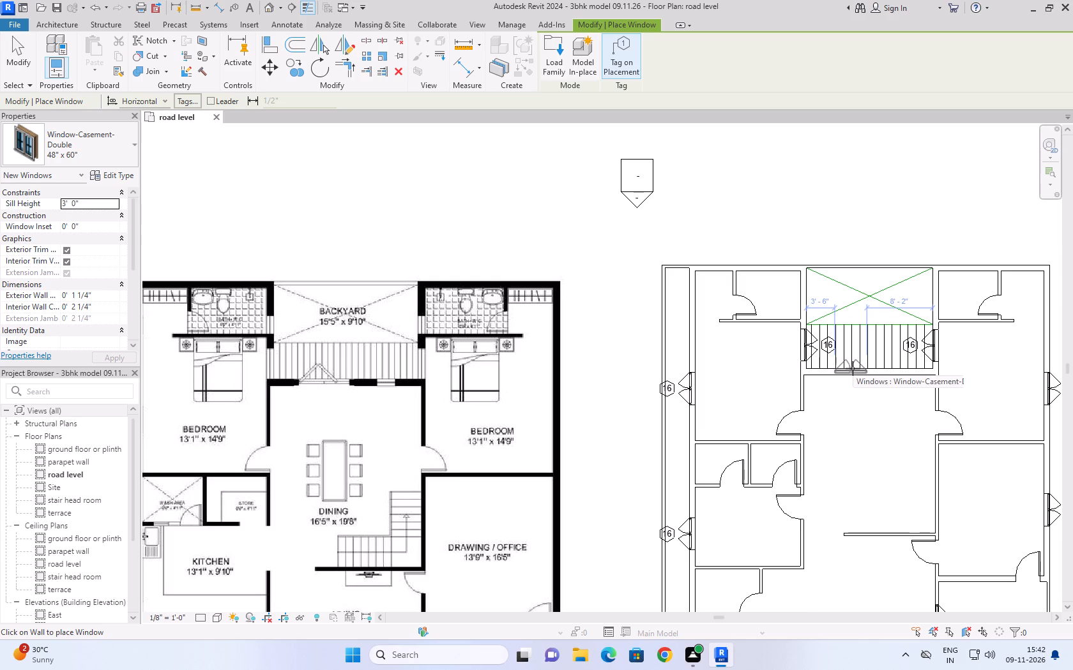
pyautogui.click(853, 368)
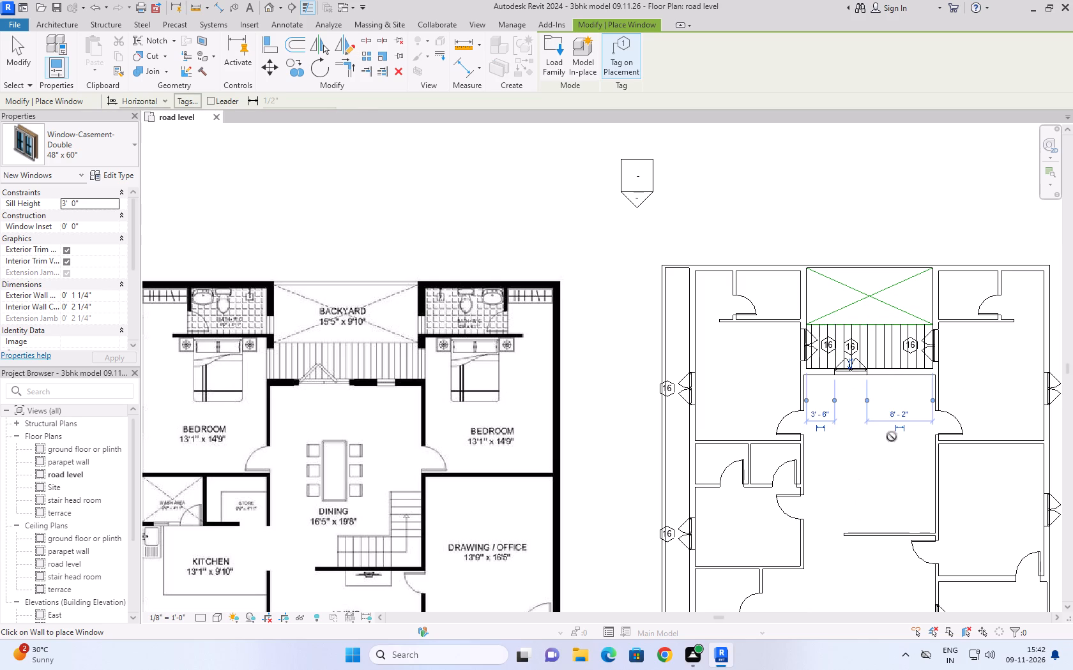
# Place a 24" x 24" fixed window in the kitchen-side rear bathroom's backyard-facing wall, 3'-6" from the rear wall and 6" from the bedroom partition.
pyautogui.scroll(-4, 892, 436)
pyautogui.scroll(-2, 690, 343)
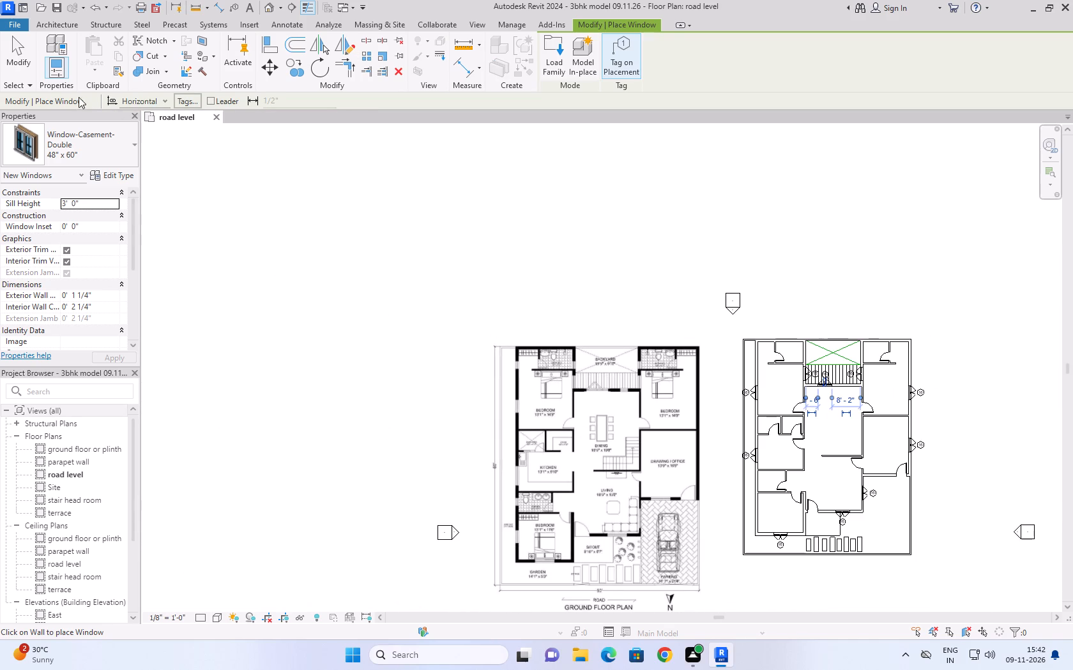
pyautogui.click(61, 147)
pyautogui.scroll(5, 72, 256)
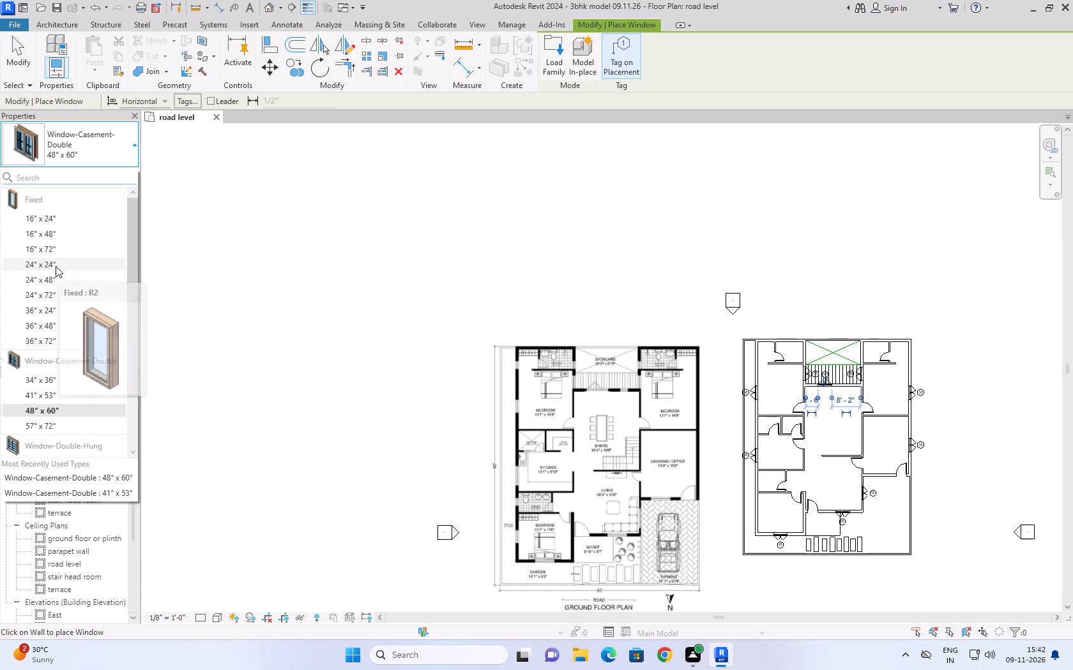
pyautogui.click(56, 266)
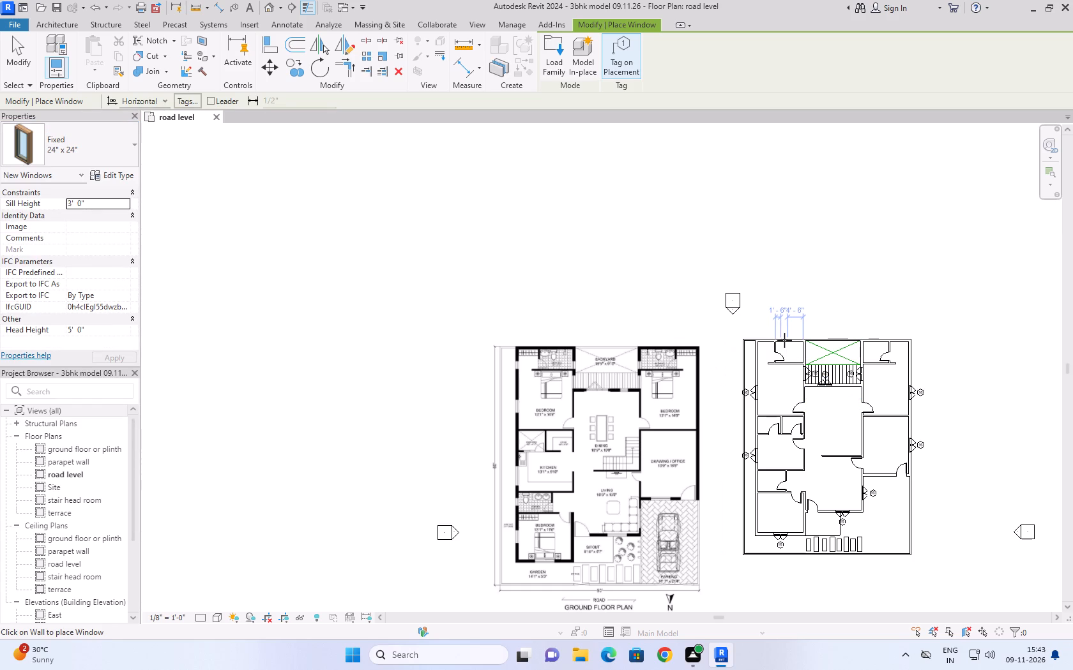
pyautogui.scroll(5, 787, 350)
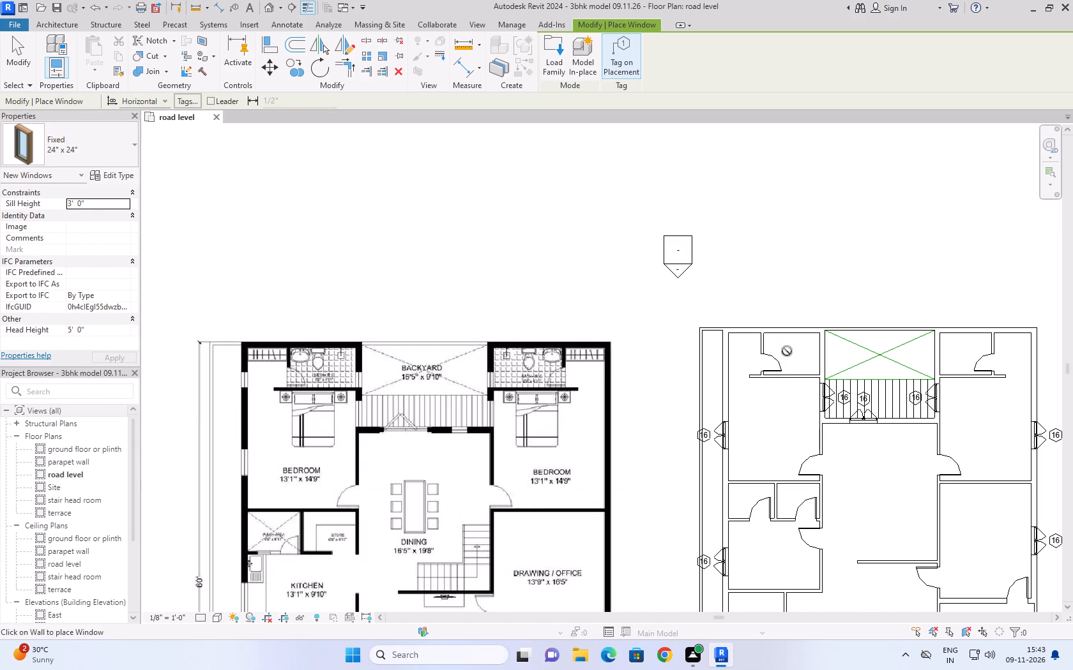
pyautogui.scroll(8, 836, 372)
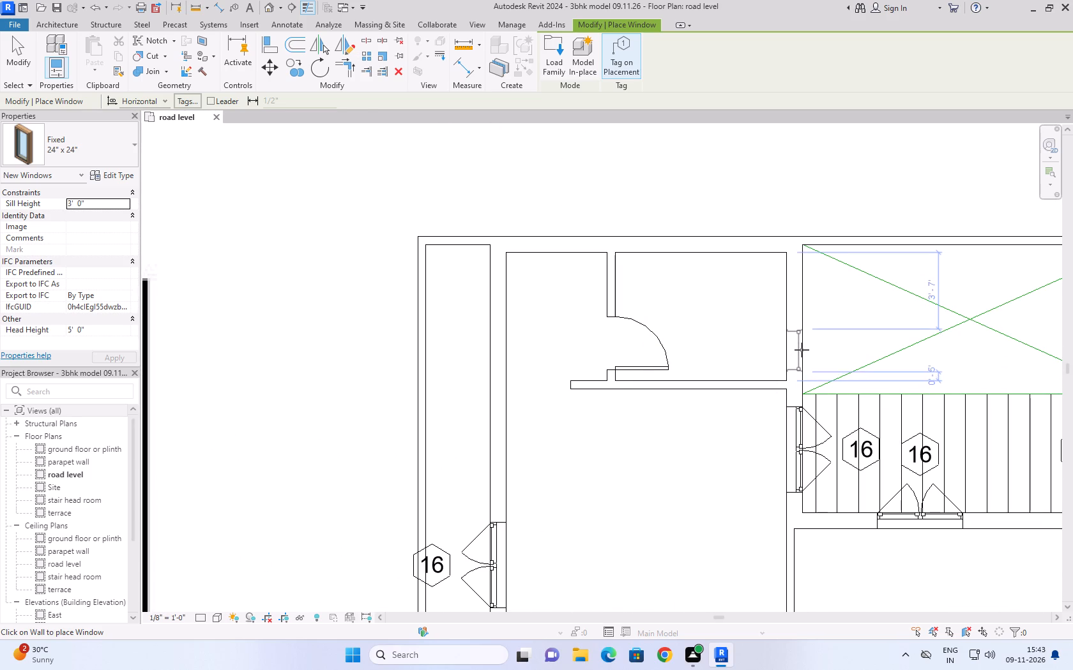
pyautogui.scroll(5, 802, 348)
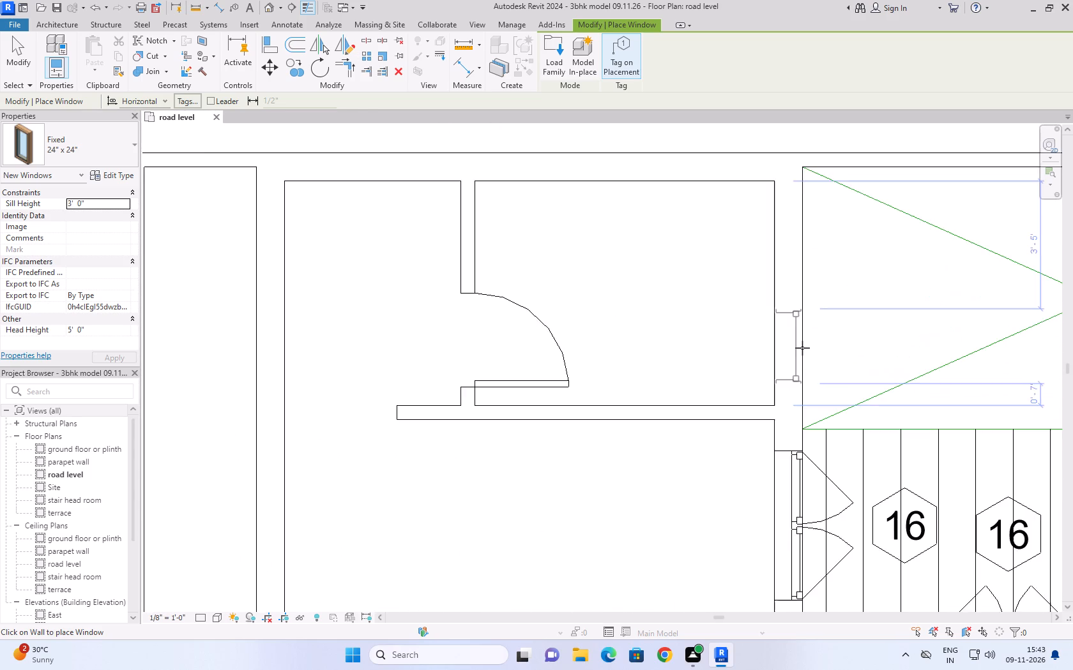
pyautogui.scroll(-3, 802, 348)
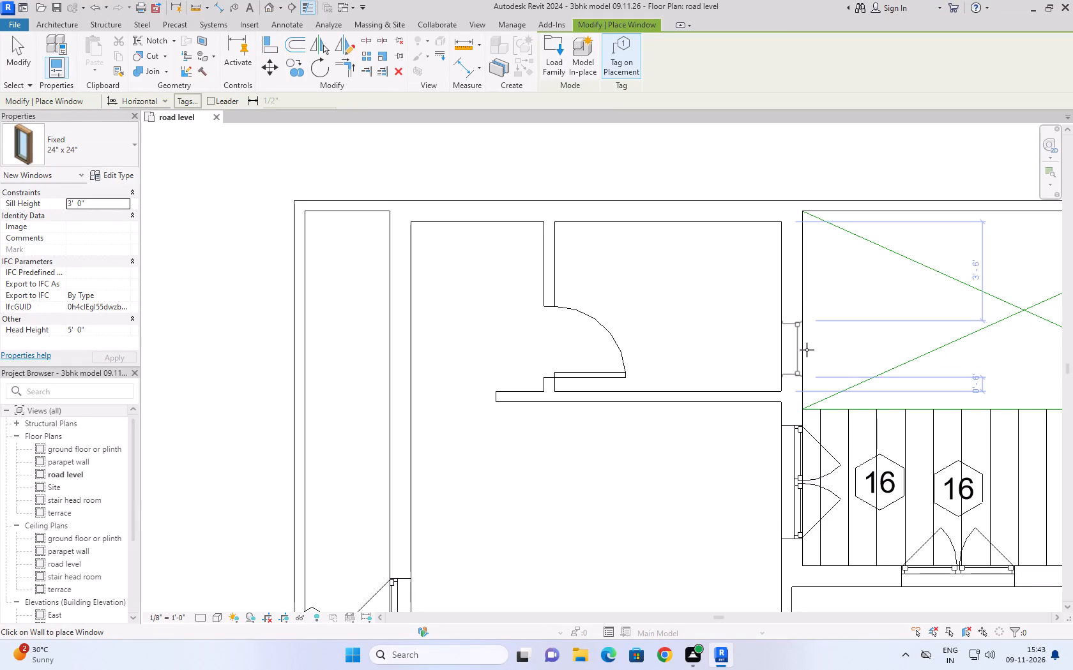
pyautogui.click(807, 350)
# Place a 24" x 24" fixed window in the office-side rear bathroom's backyard-facing wall, 3'-6" from the rear wall and 6" from the bedroom partition.
pyautogui.scroll(-9, 810, 364)
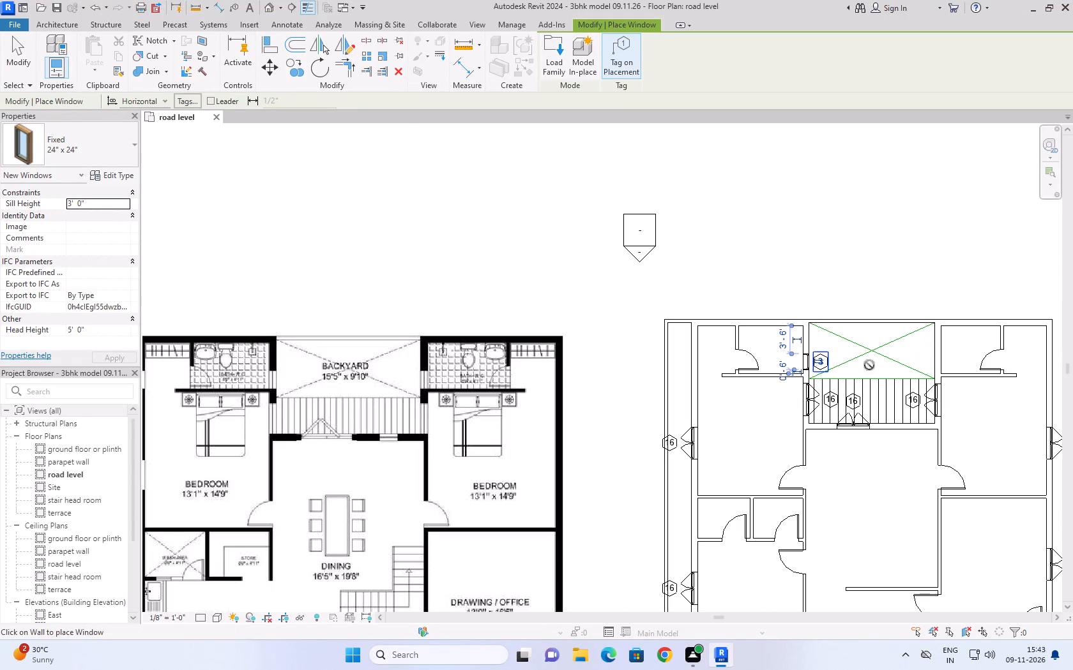
pyautogui.scroll(2, 952, 368)
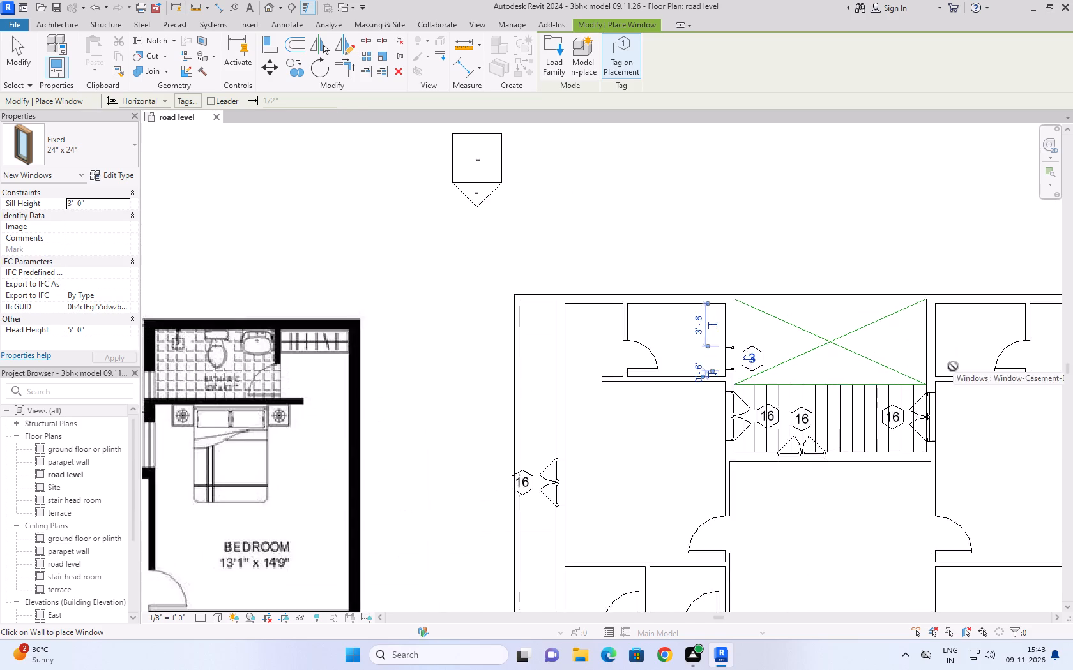
pyautogui.scroll(5, 953, 366)
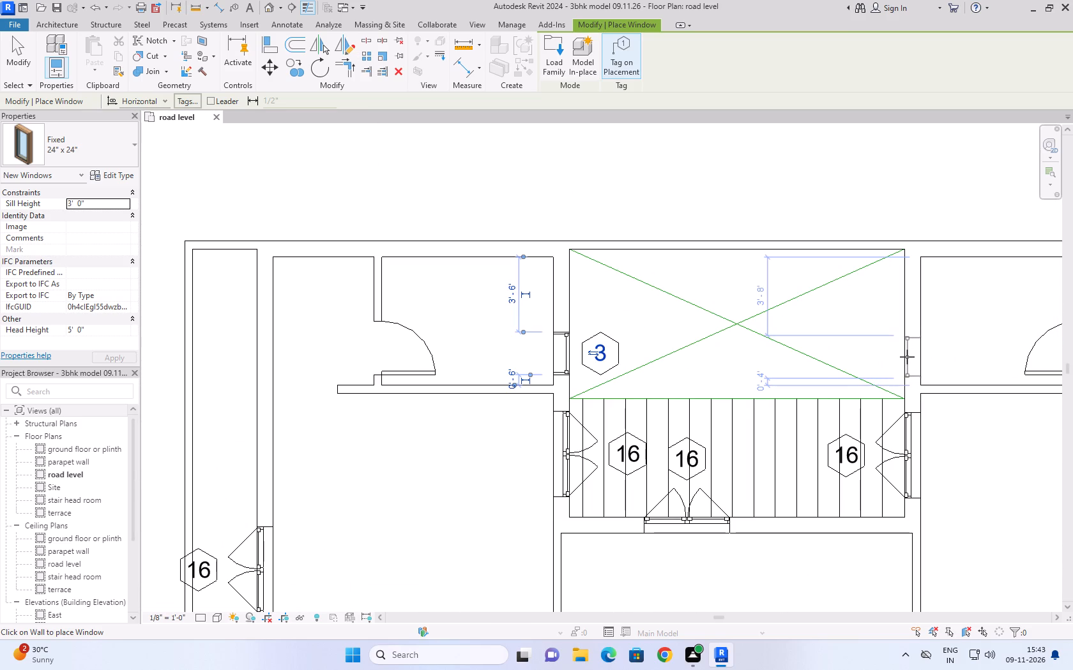
pyautogui.click(908, 354)
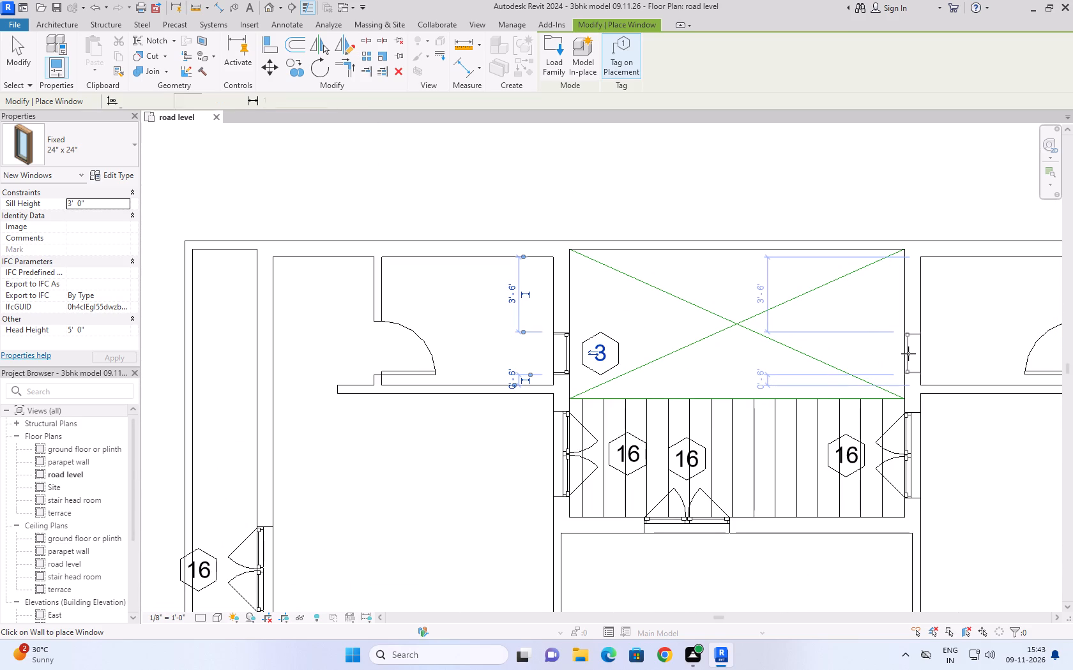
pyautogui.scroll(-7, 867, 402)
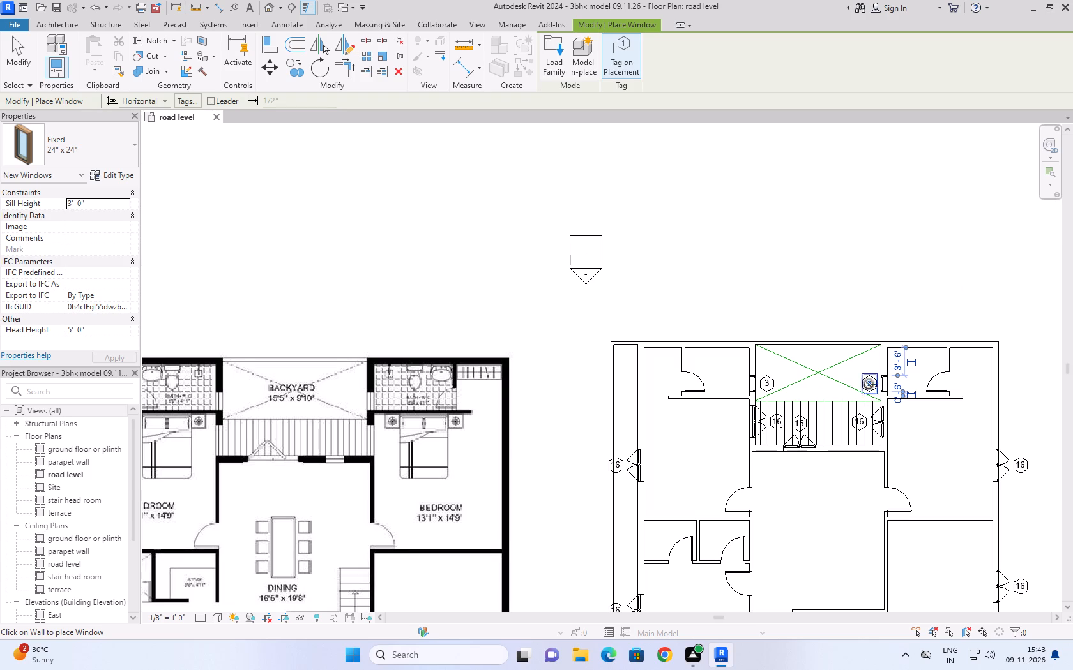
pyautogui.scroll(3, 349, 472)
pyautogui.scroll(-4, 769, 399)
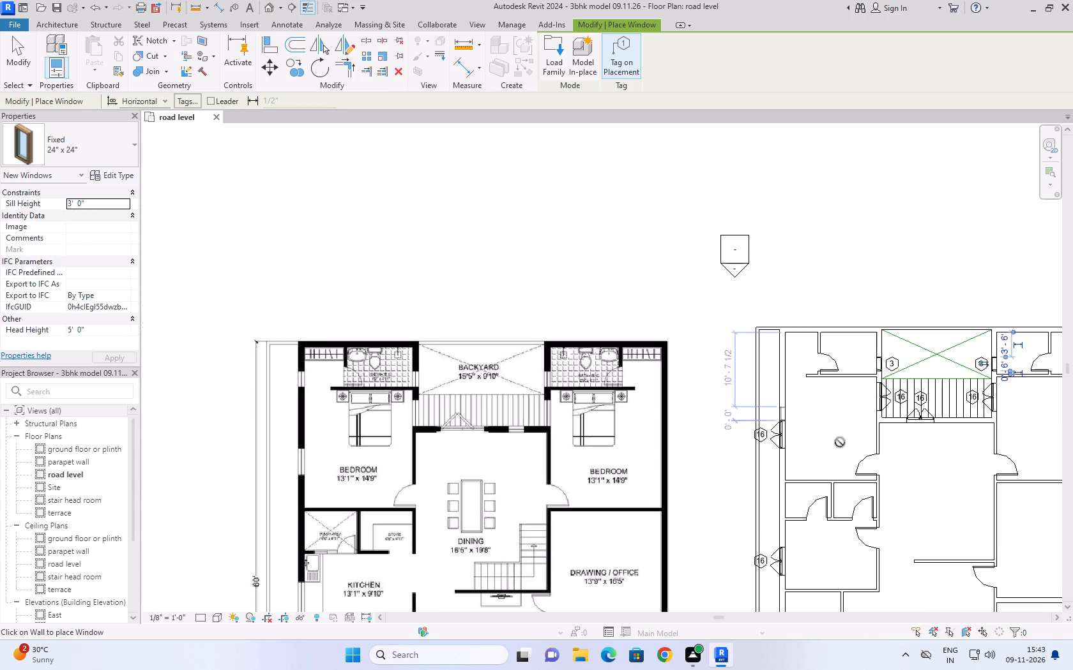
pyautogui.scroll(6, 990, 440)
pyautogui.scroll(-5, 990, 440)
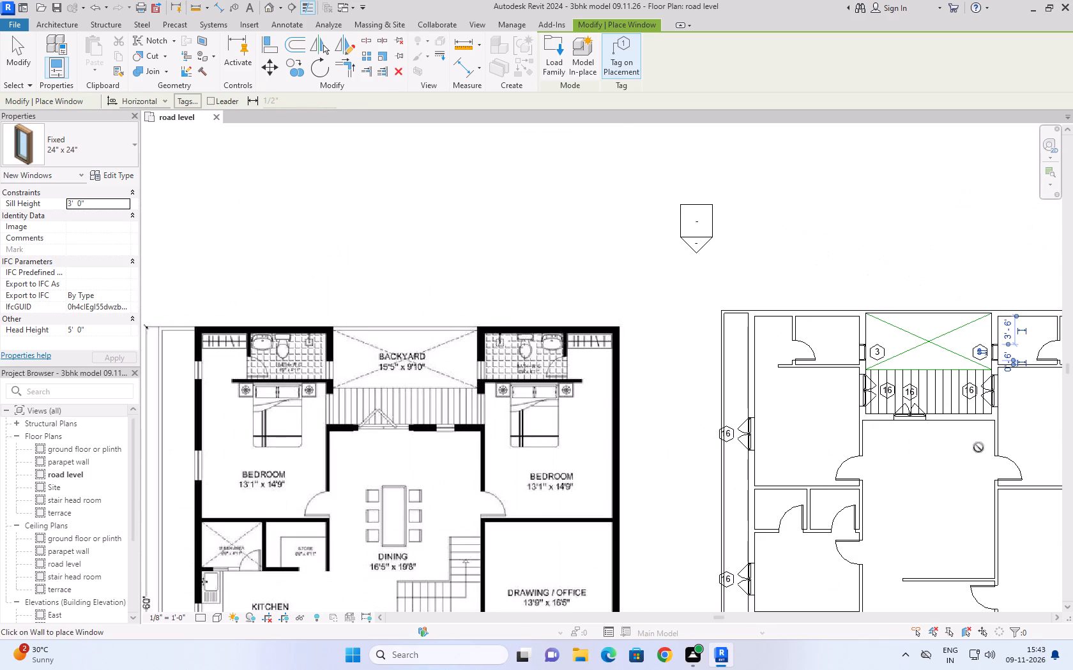
# Place a 24" x 24" fixed window in the dining room's backyard-facing wall, 4'-2" from the casement window and 2'-0" from the office-side bedroom wall.
pyautogui.scroll(4, 984, 426)
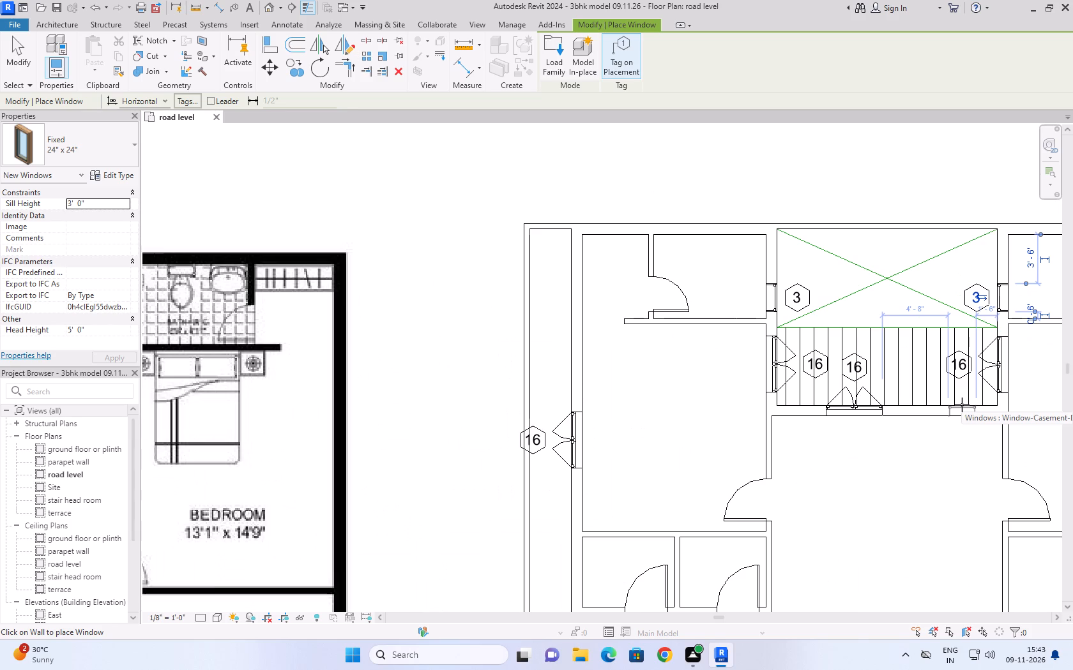
pyautogui.scroll(-3, 962, 405)
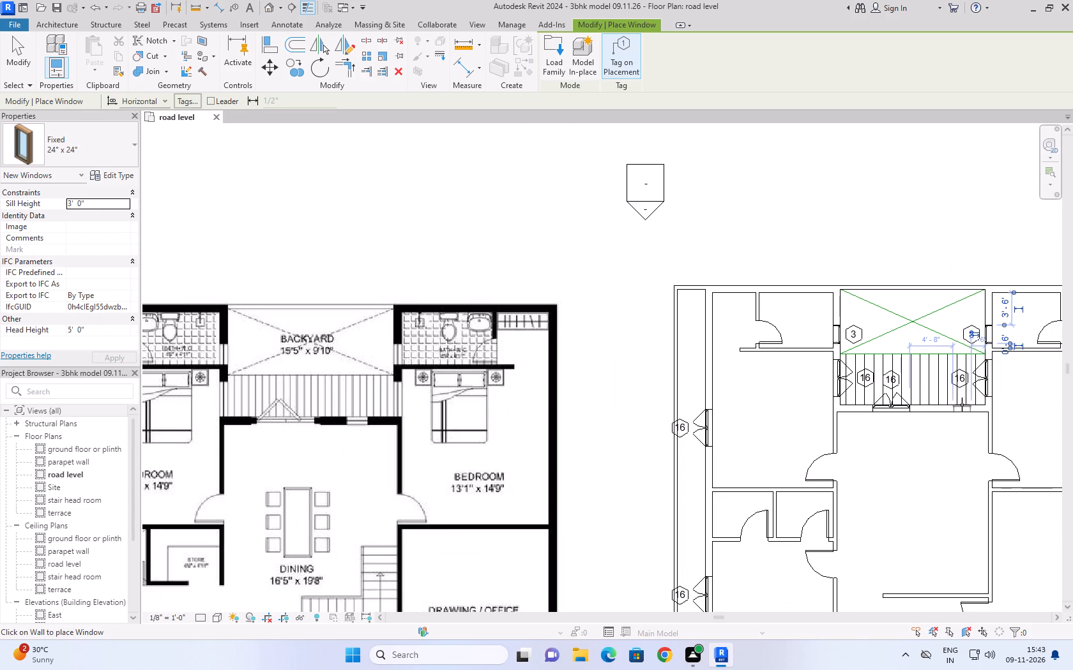
pyautogui.scroll(4, 958, 406)
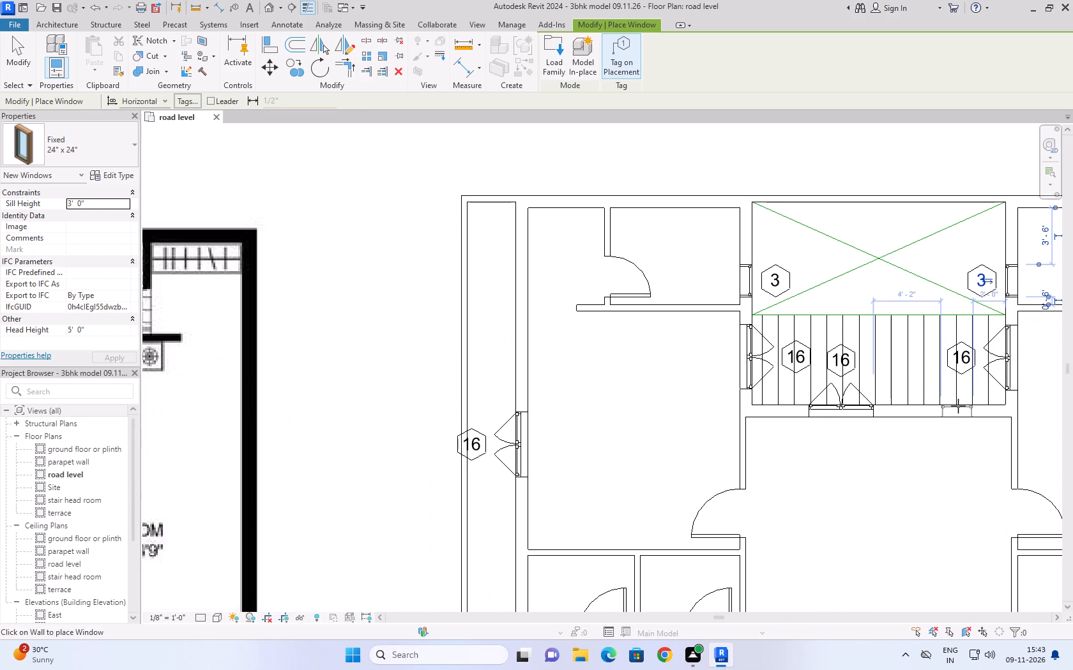
pyautogui.click(958, 406)
# Place a 24" x 24" fixed window in the powder room's outer side wall, centred 2'-0" from each adjoining cross wall.
pyautogui.scroll(-5, 958, 406)
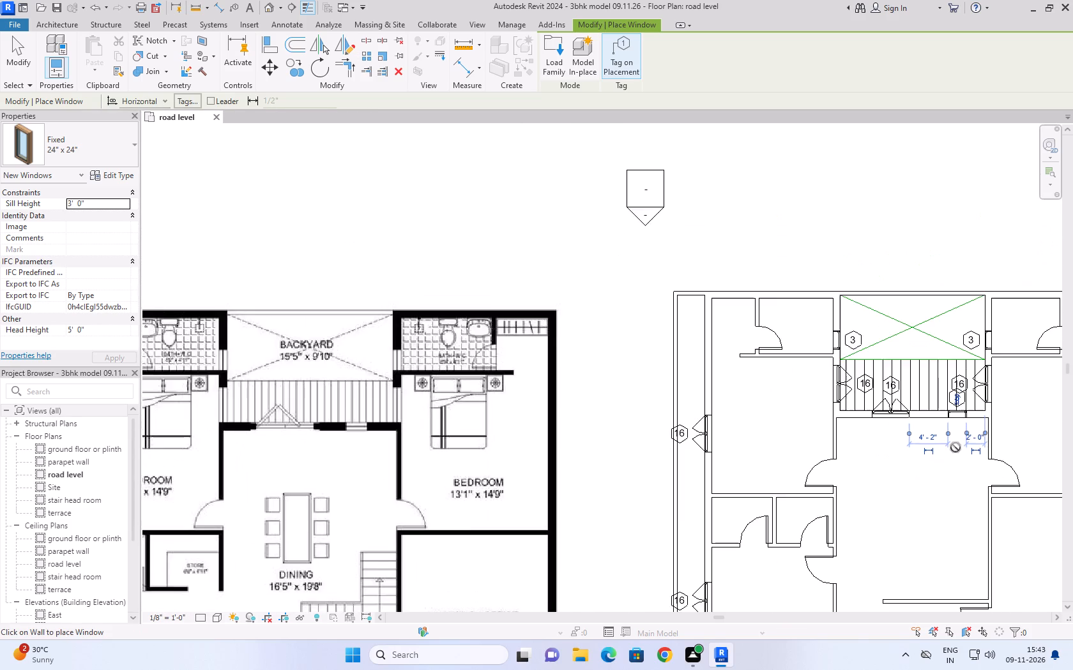
pyautogui.scroll(-7, 955, 441)
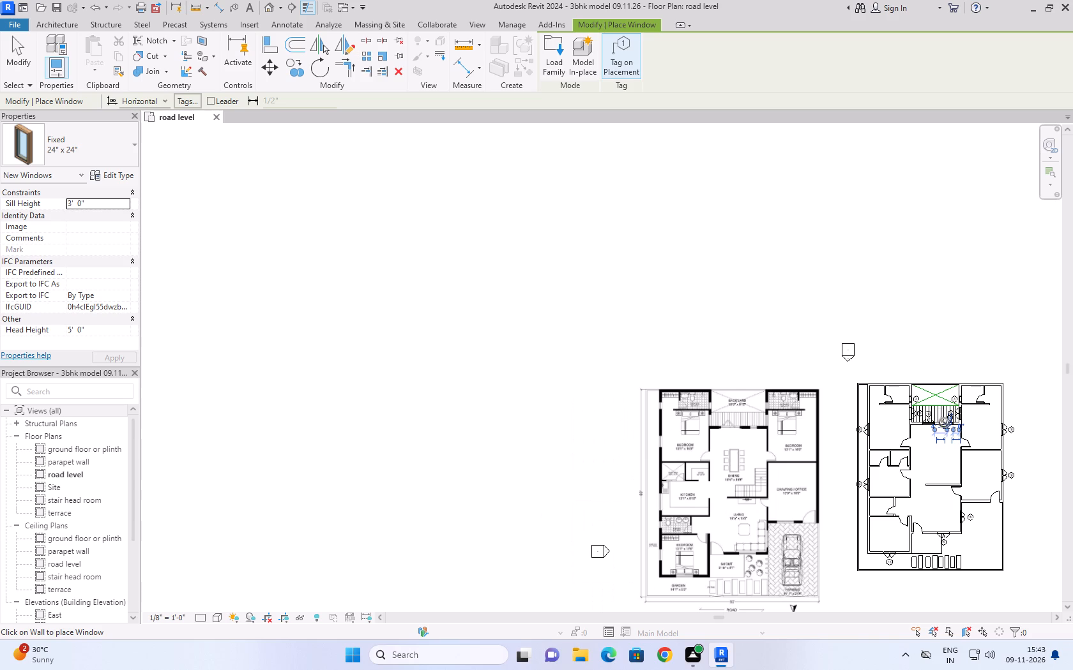
pyautogui.scroll(5, 979, 436)
pyautogui.scroll(-4, 947, 383)
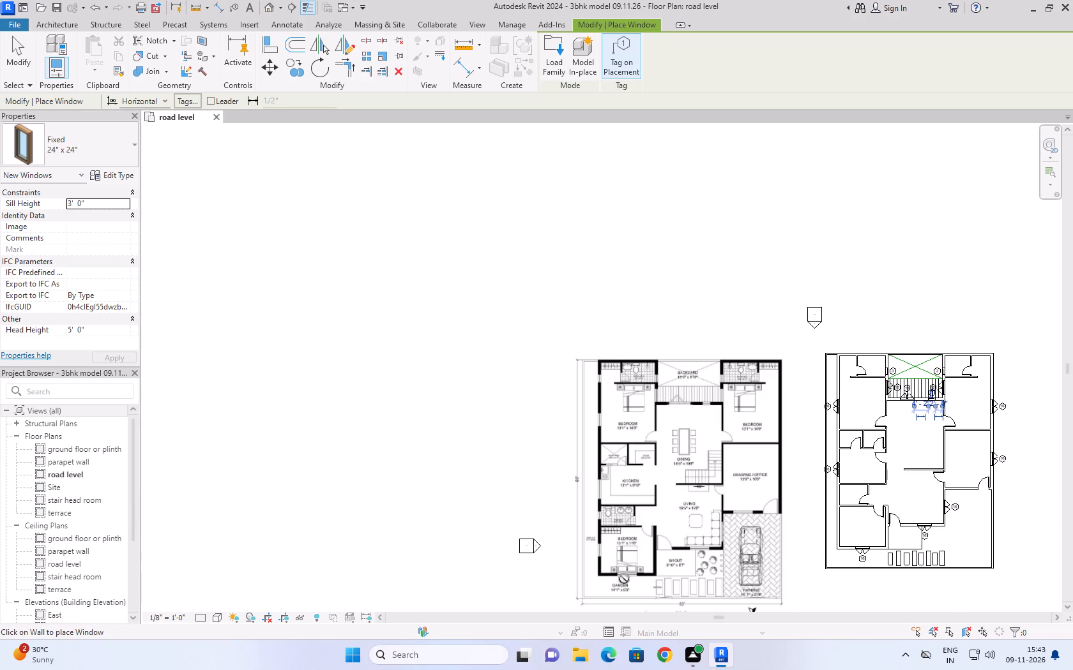
pyautogui.scroll(4, 819, 494)
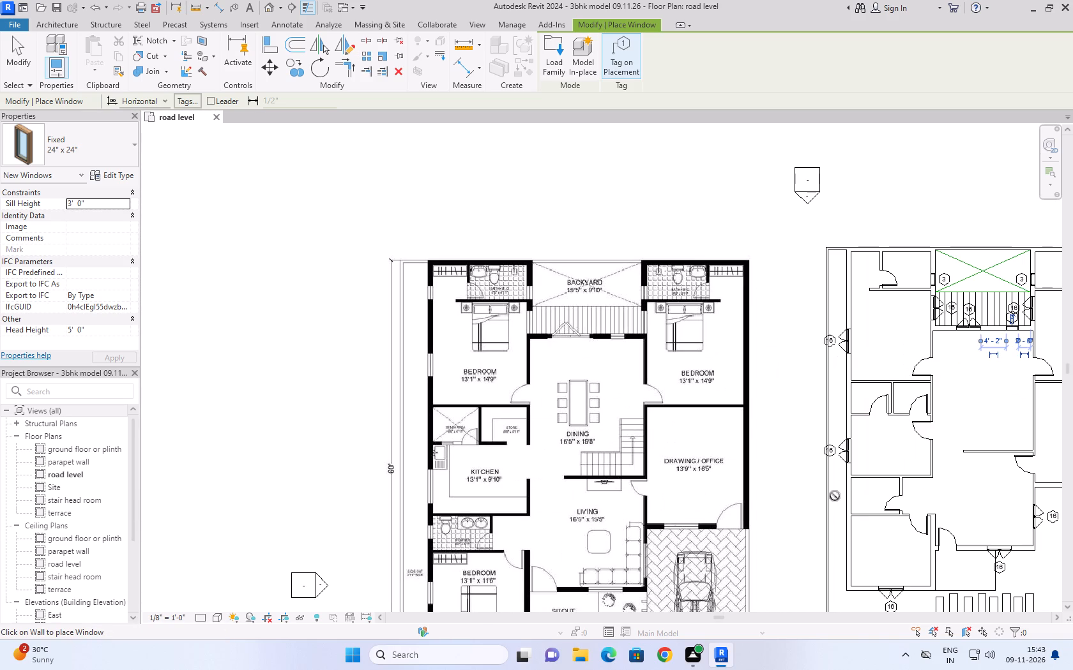
pyautogui.scroll(4, 844, 500)
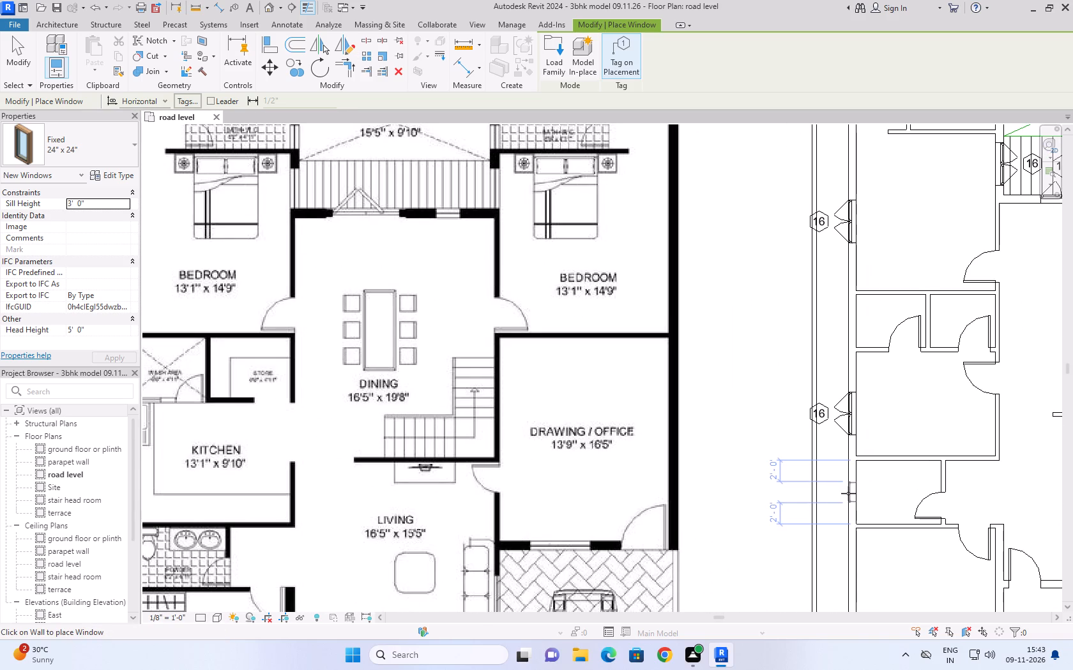
pyautogui.click(848, 493)
# Place a 48" x 60" casement window matching the kitchen's in the front bedroom's outer side wall, centred 3'-9" from both ends.
pyautogui.scroll(-5, 875, 458)
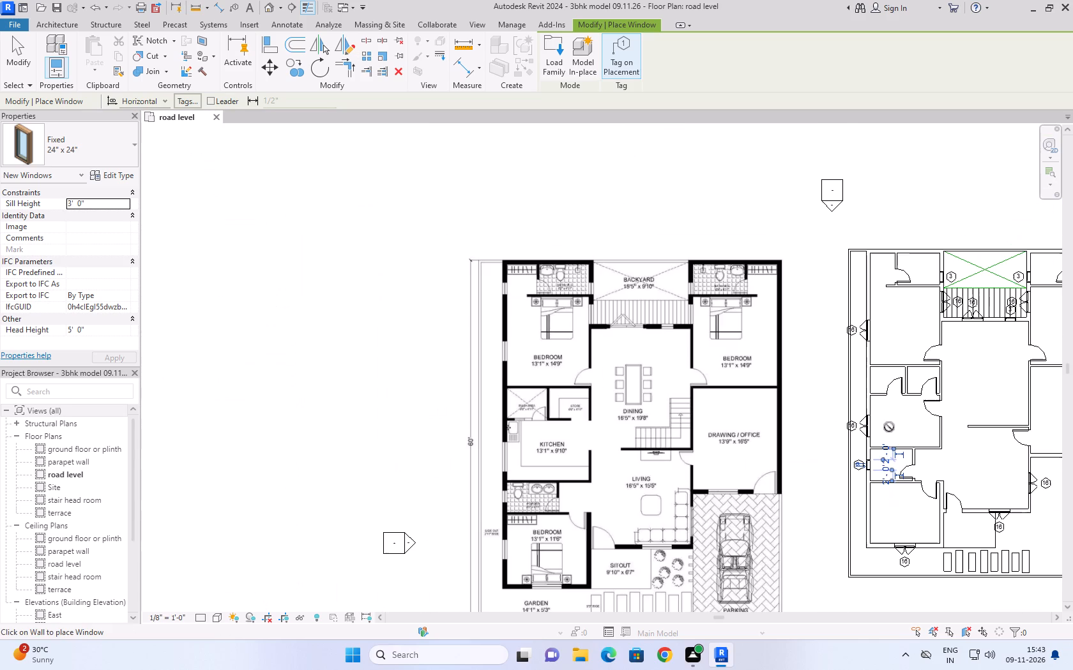
pyautogui.scroll(-3, 879, 472)
pyautogui.scroll(10, 671, 567)
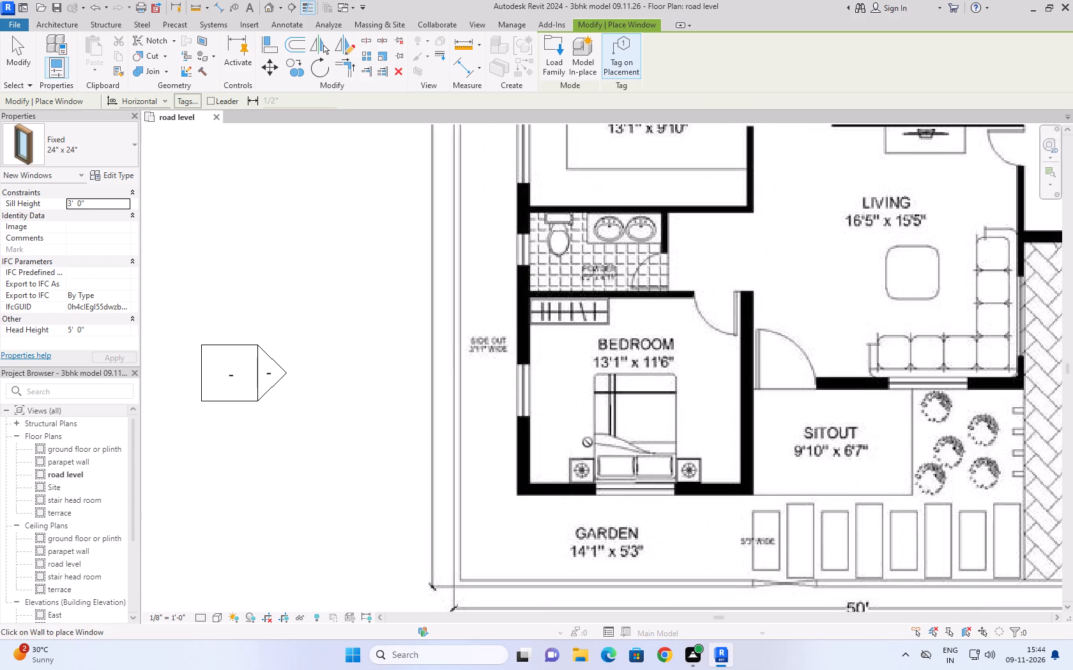
pyautogui.scroll(-9, 643, 402)
pyautogui.moveTo(931, 440); pyautogui.dragTo(886, 469, button='middle')
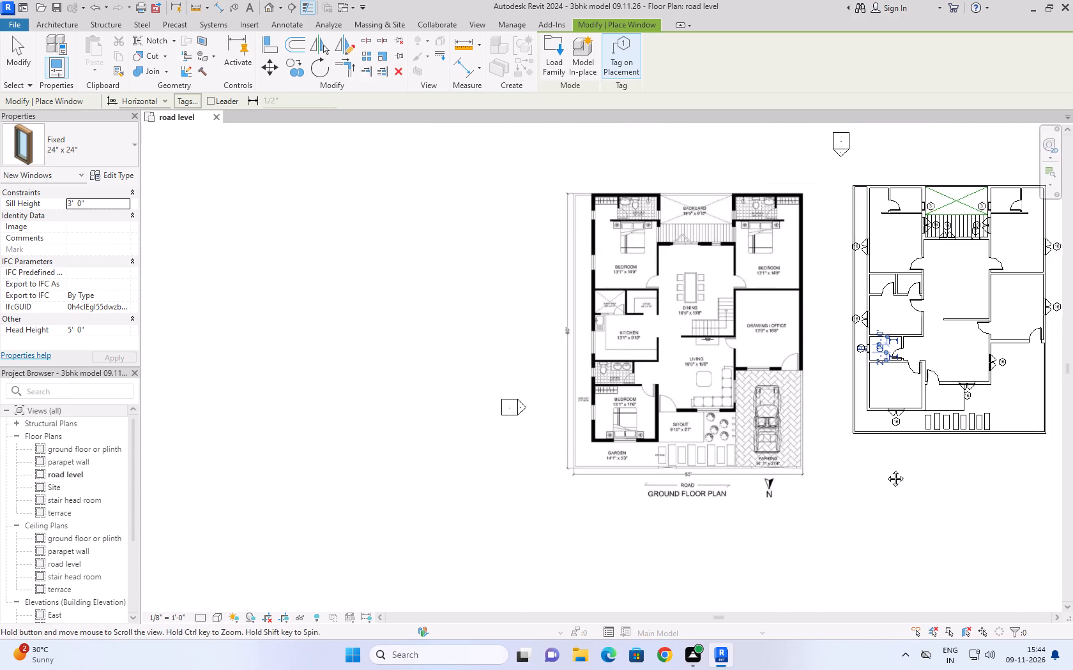
pyautogui.moveTo(886, 469); pyautogui.dragTo(818, 503, button='middle')
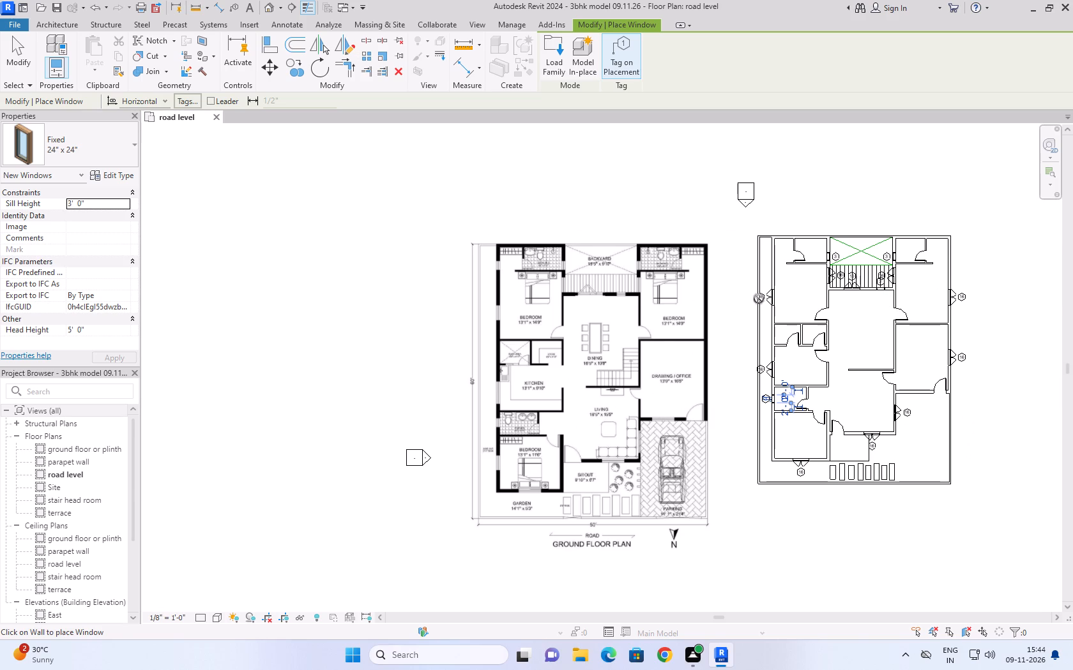
pyautogui.click(63, 144)
pyautogui.click(63, 144)
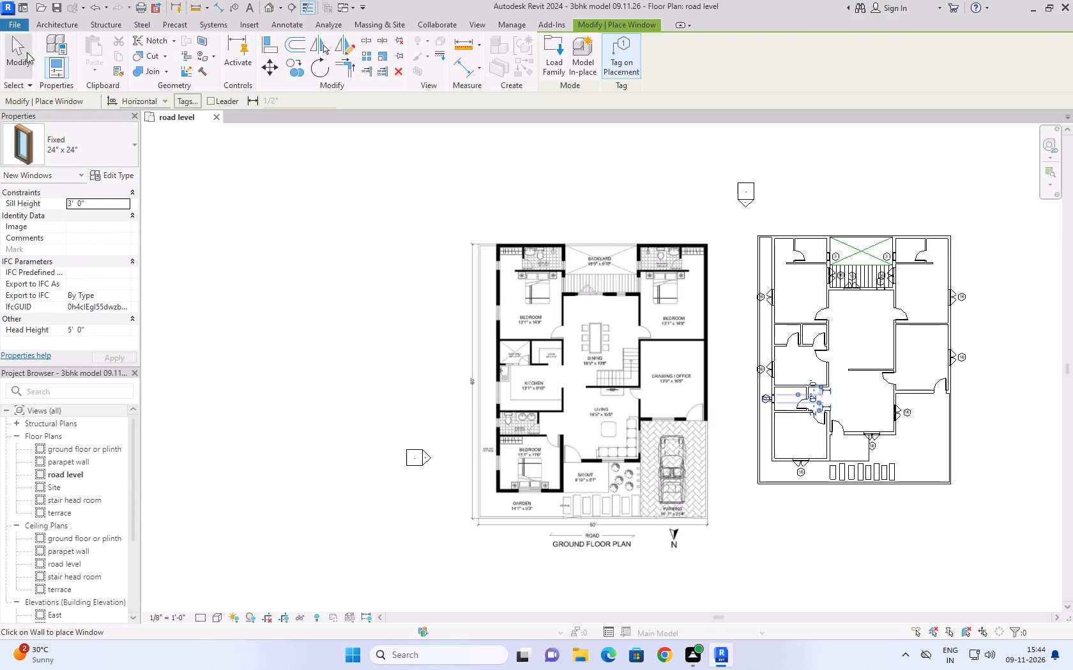
pyautogui.click(27, 52)
pyautogui.scroll(8, 798, 416)
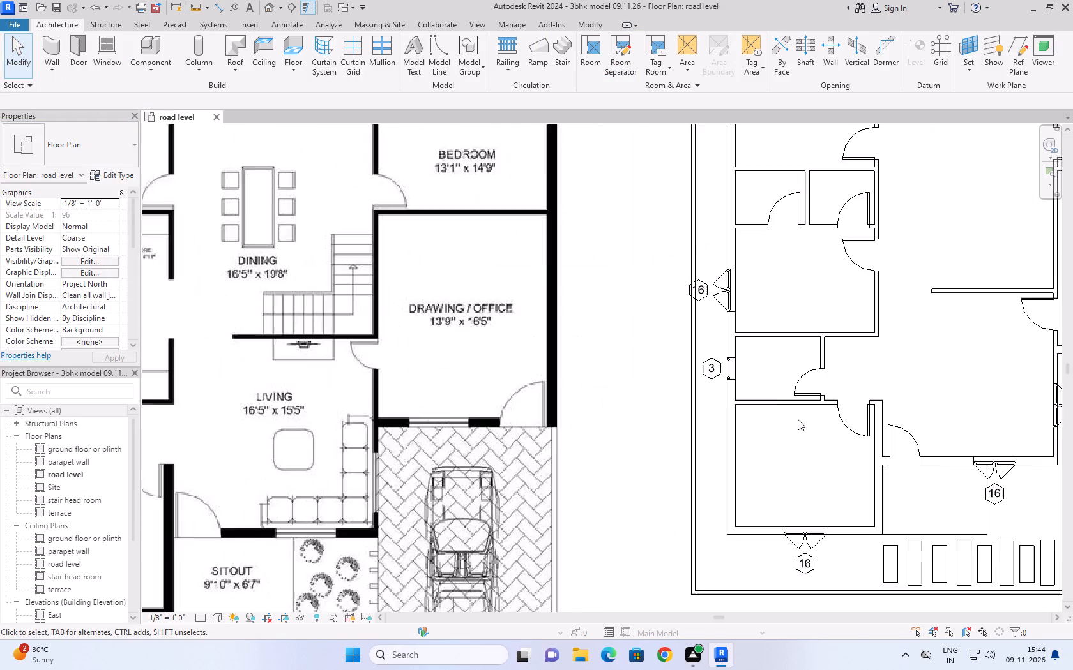
pyautogui.click(704, 278)
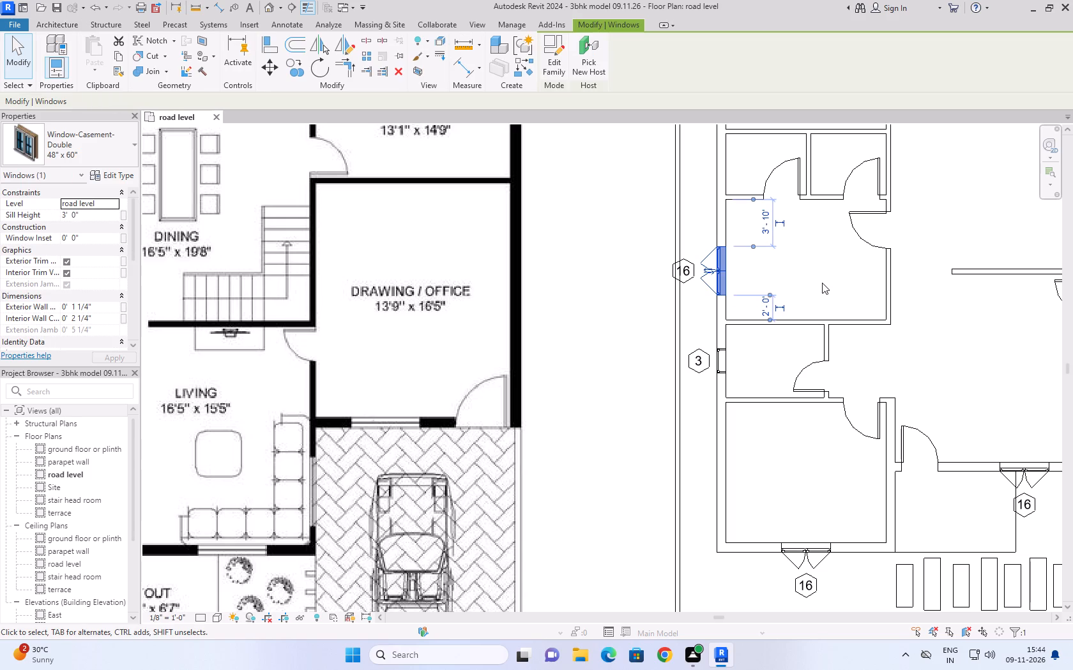
pyautogui.write('cs')
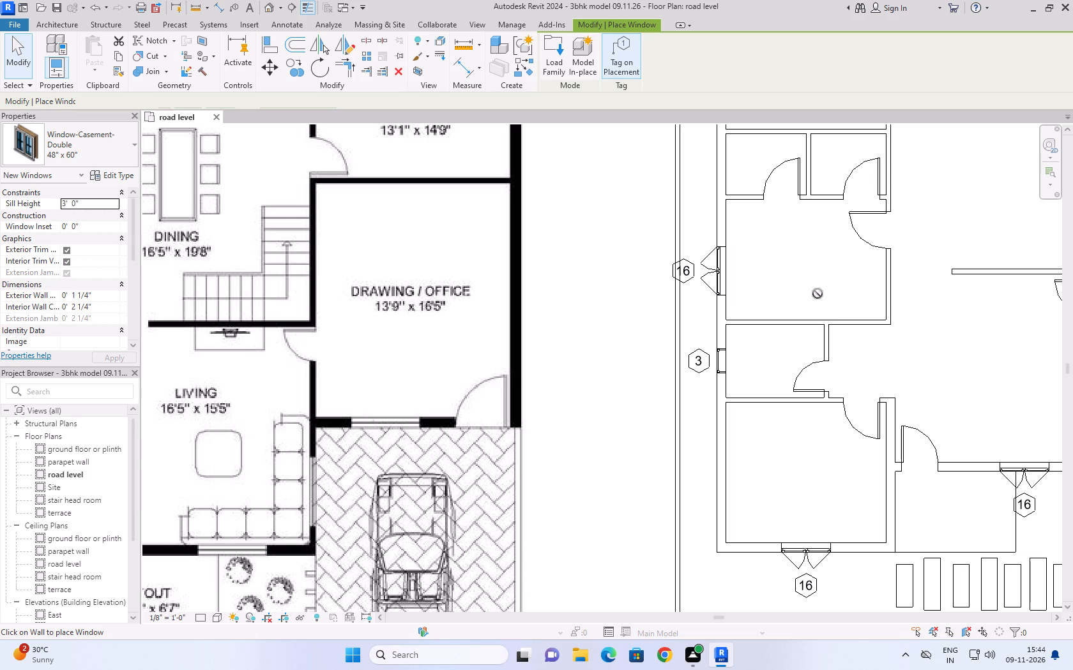
pyautogui.click(720, 476)
# Place a 24" x 24" fixed window in the kitchen-side rear bedroom's outer wall, 3'-0" from the rear wall and 7'-7 1/2" from the casement window.
pyautogui.scroll(-4, 743, 458)
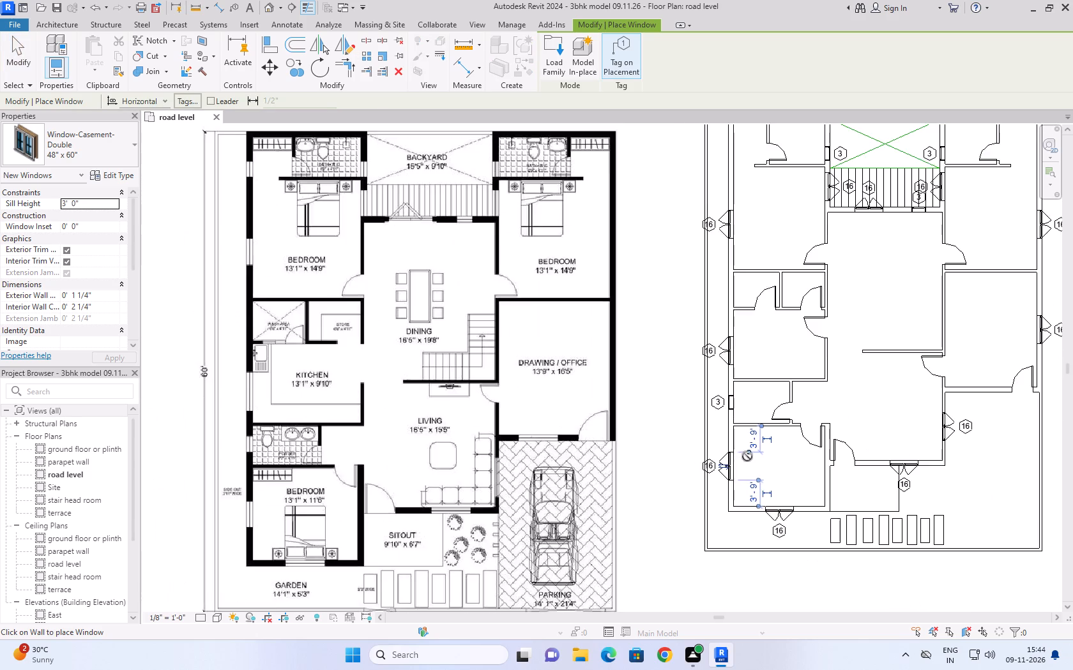
pyautogui.scroll(-3, 748, 456)
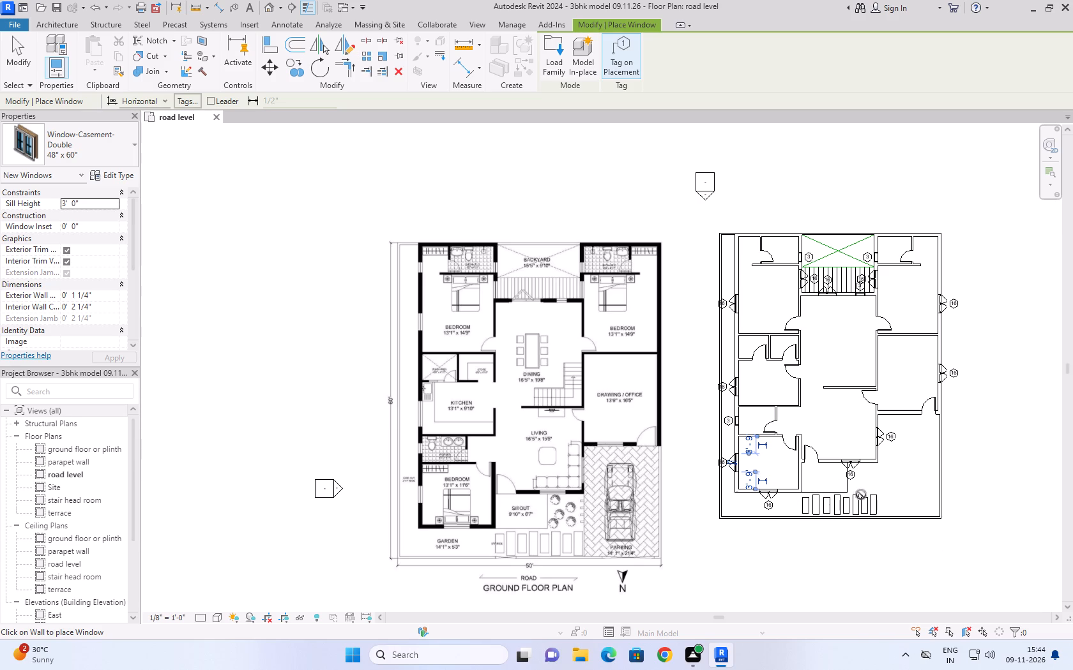
pyautogui.scroll(-2, 830, 533)
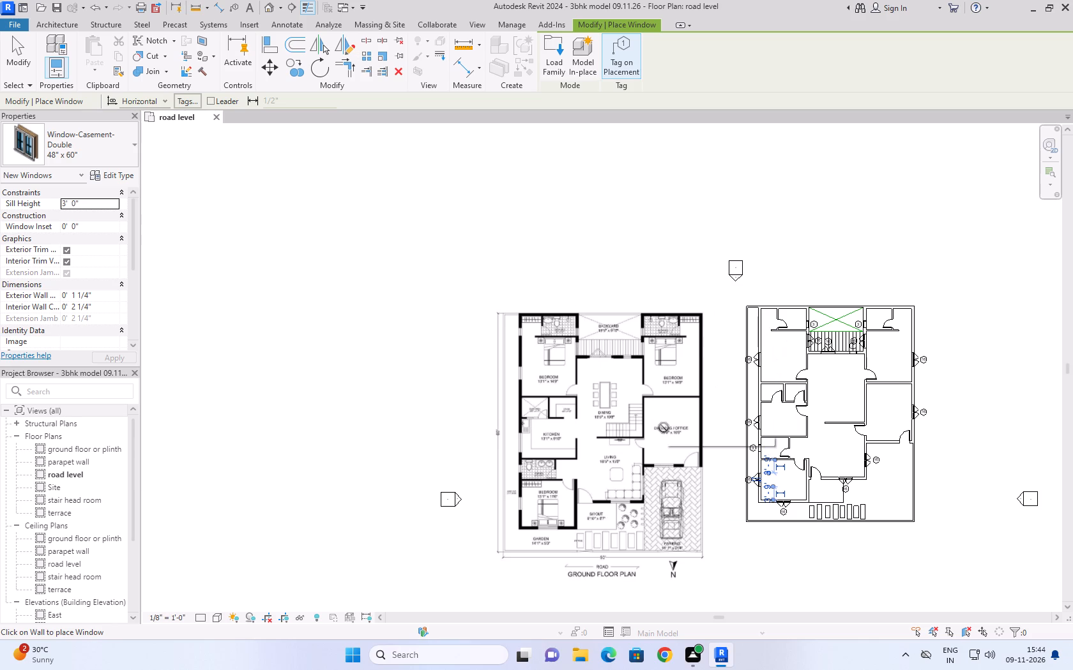
pyautogui.click(31, 133)
pyautogui.scroll(5, 65, 211)
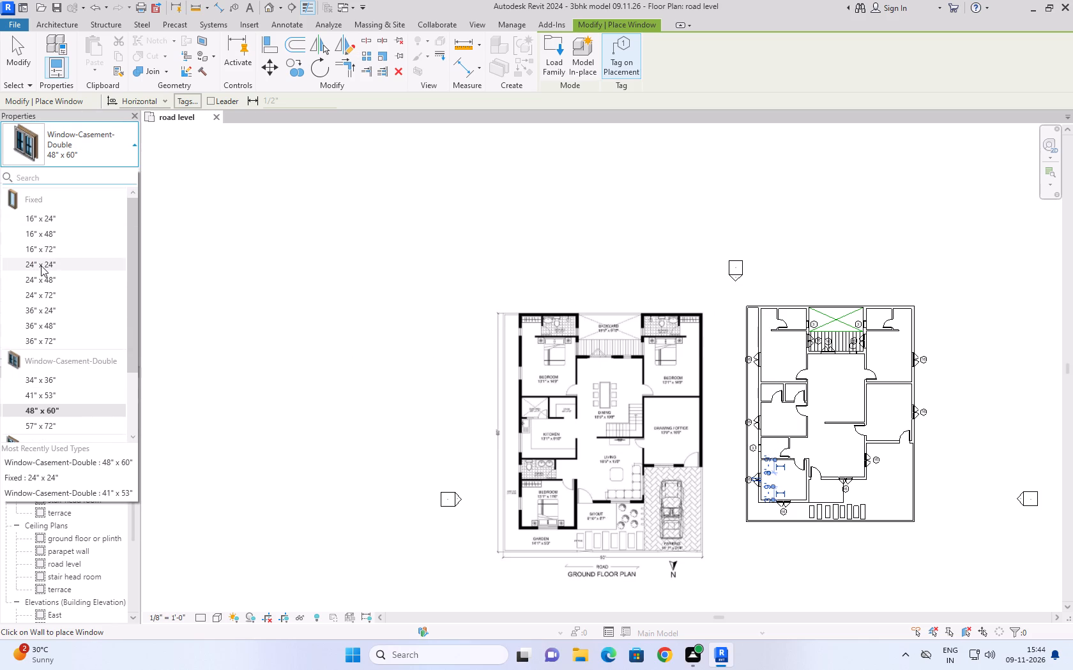
pyautogui.click(41, 265)
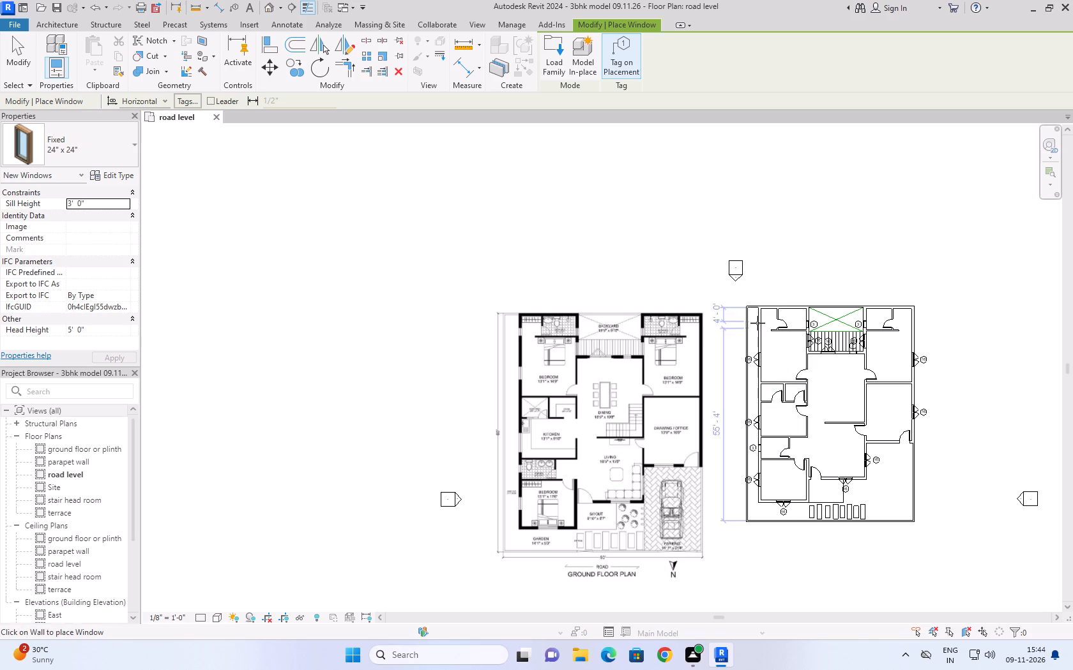
pyautogui.scroll(9, 757, 323)
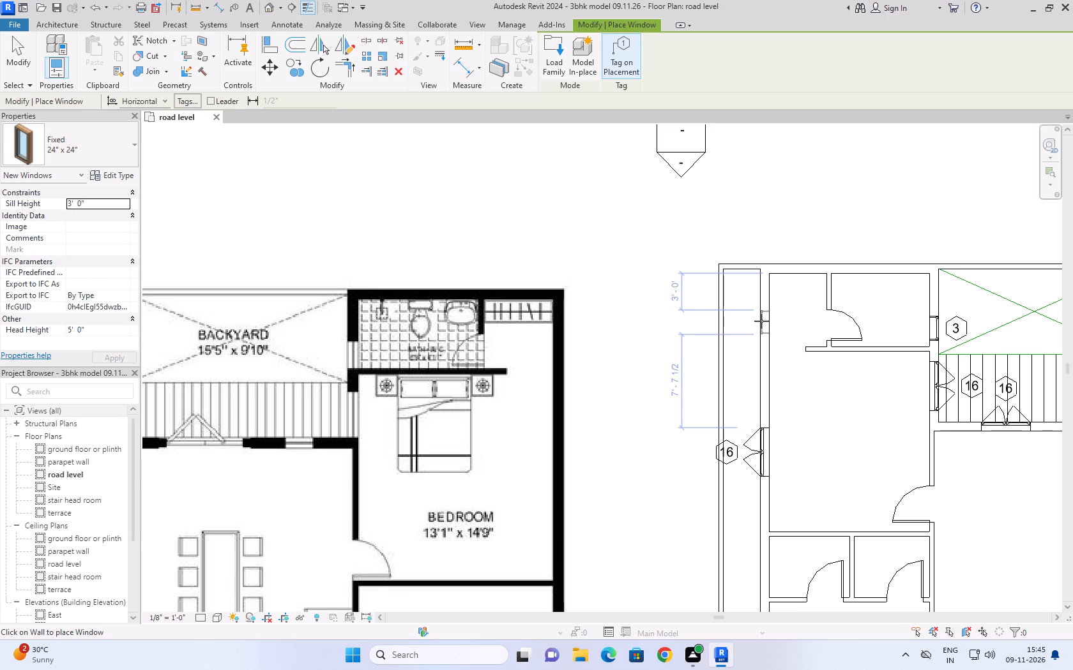
pyautogui.click(761, 321)
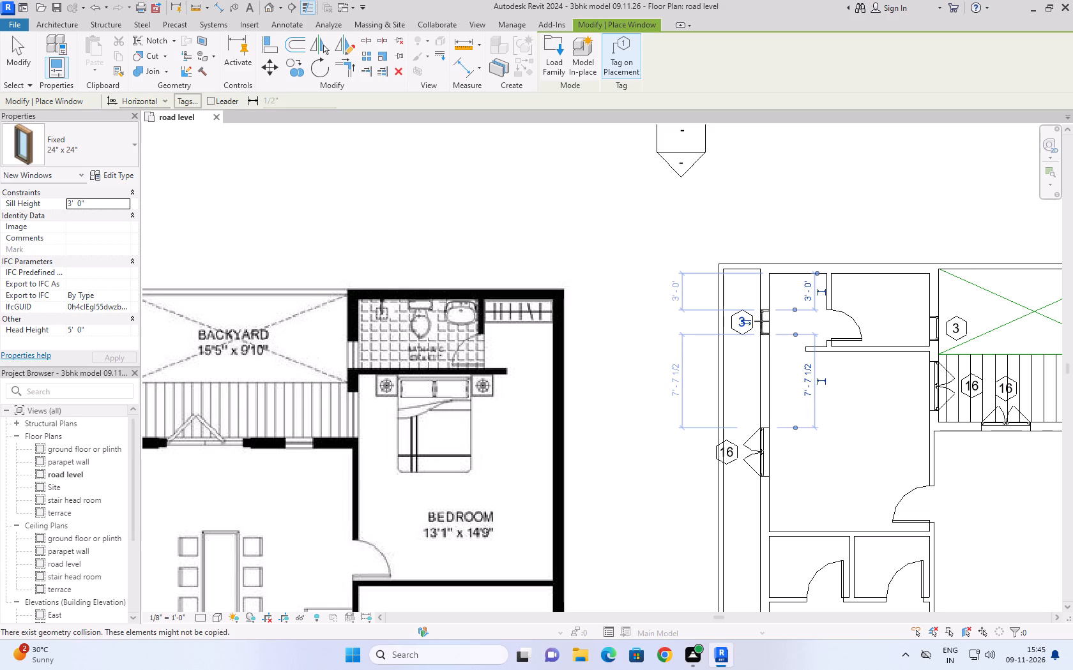
# Place a 24" x 24" fixed window in the office-side rear bedroom's outer wall, 3'-6" from the rear wall and 7'-1 1/2" from the casement window.
pyautogui.scroll(-1, 720, 384)
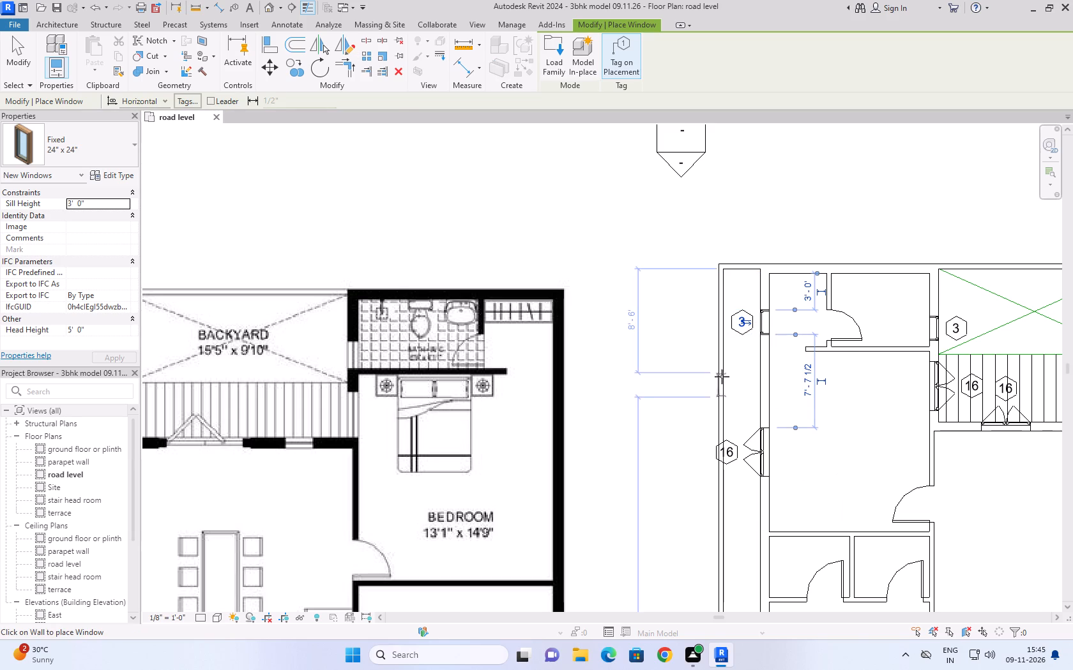
pyautogui.scroll(-2, 722, 376)
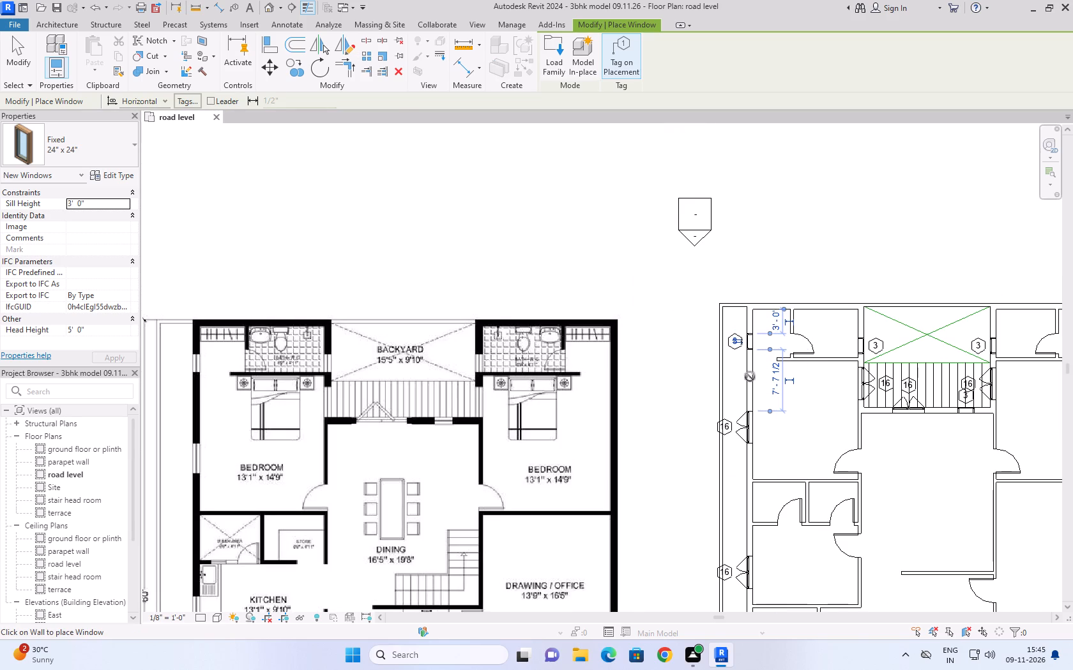
pyautogui.scroll(-3, 712, 369)
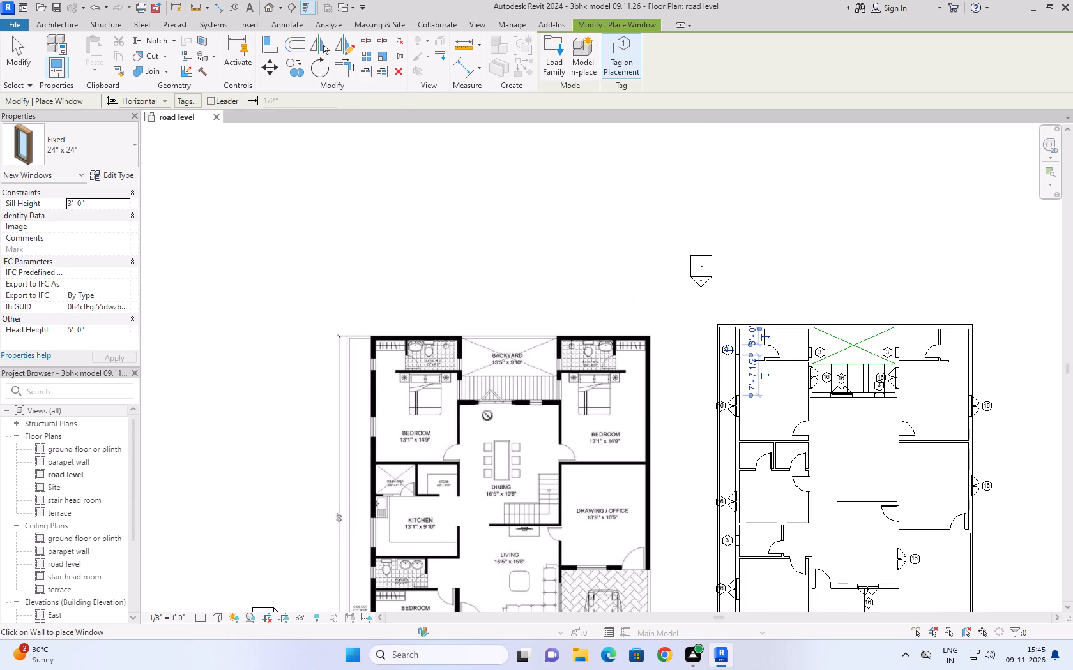
pyautogui.scroll(2, 368, 398)
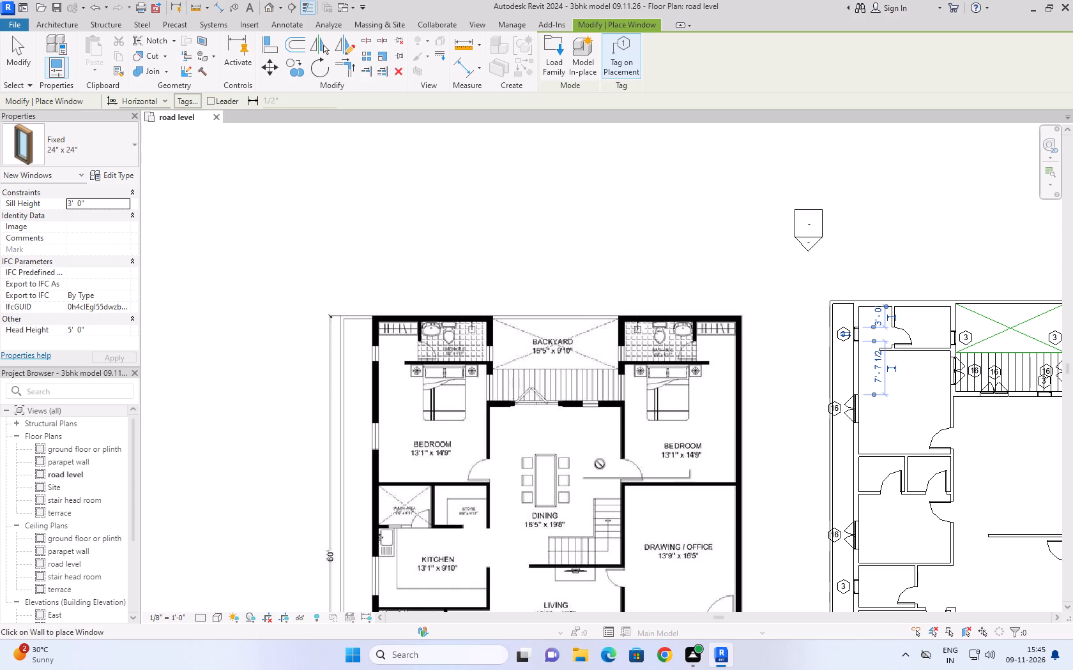
pyautogui.moveTo(920, 425); pyautogui.dragTo(772, 459, button='middle')
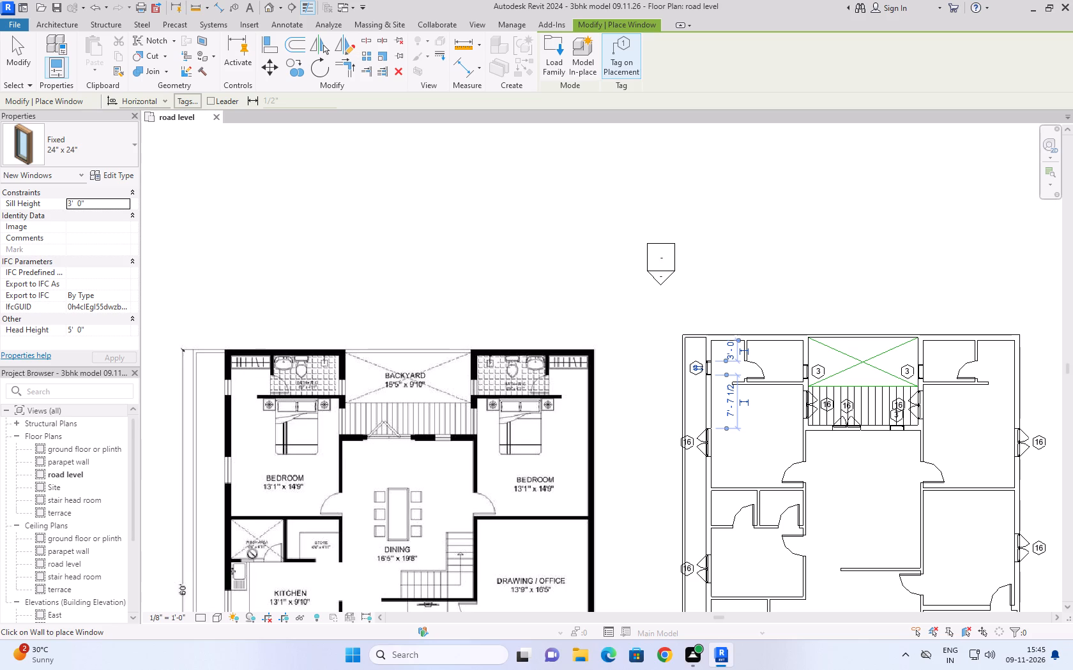
pyautogui.scroll(-2, 319, 410)
pyautogui.scroll(4, 247, 567)
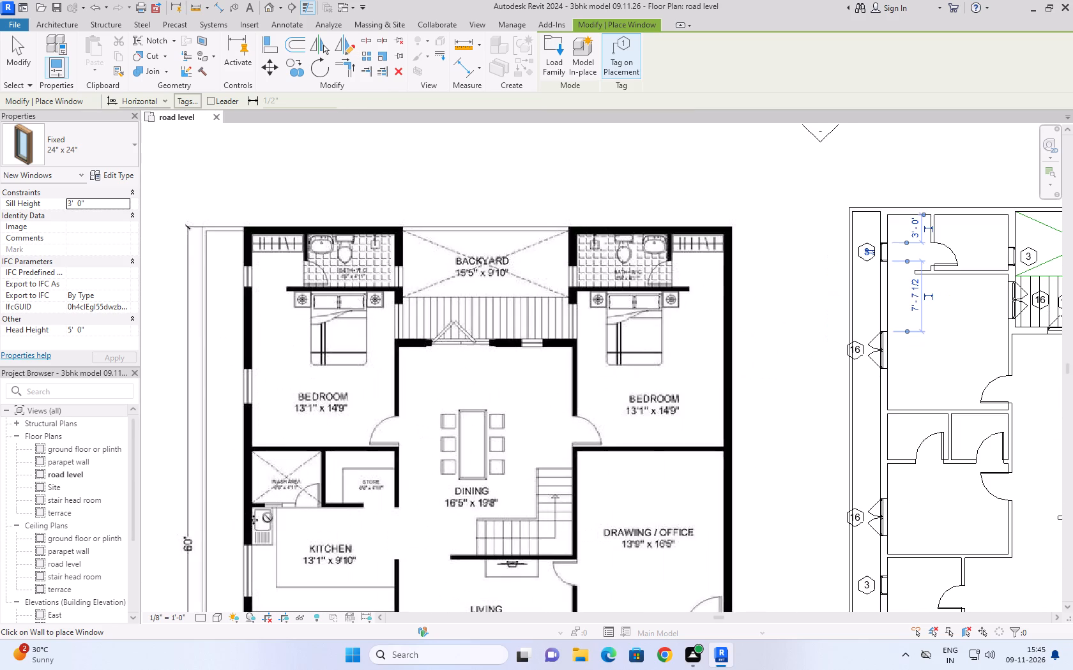
pyautogui.scroll(-2, 400, 444)
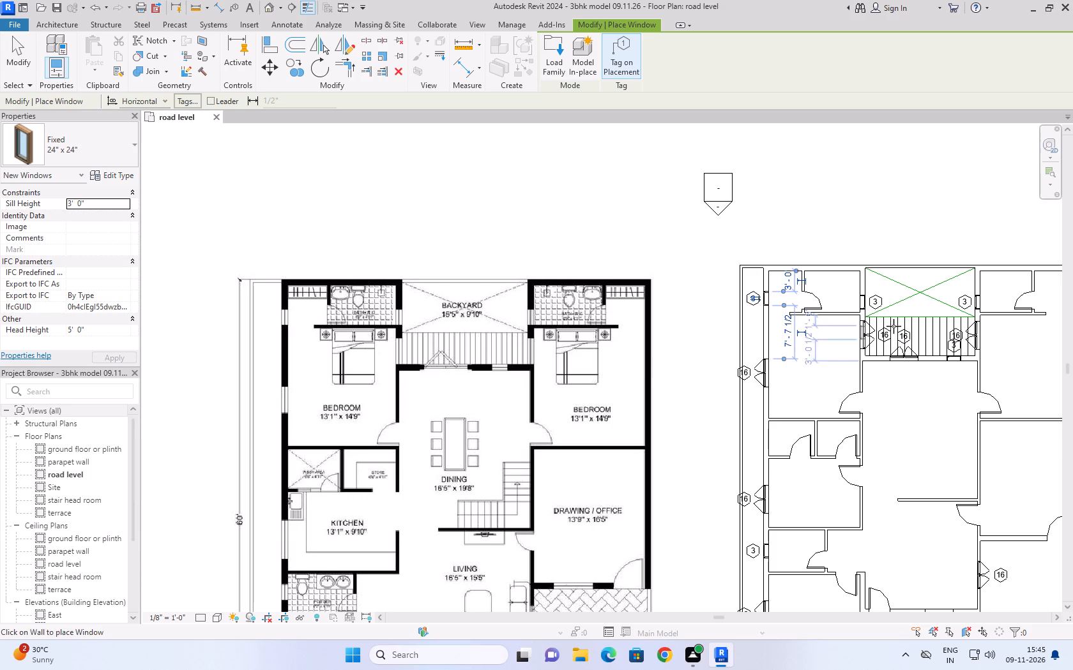
pyautogui.scroll(-3, 874, 403)
pyautogui.scroll(2, 1031, 349)
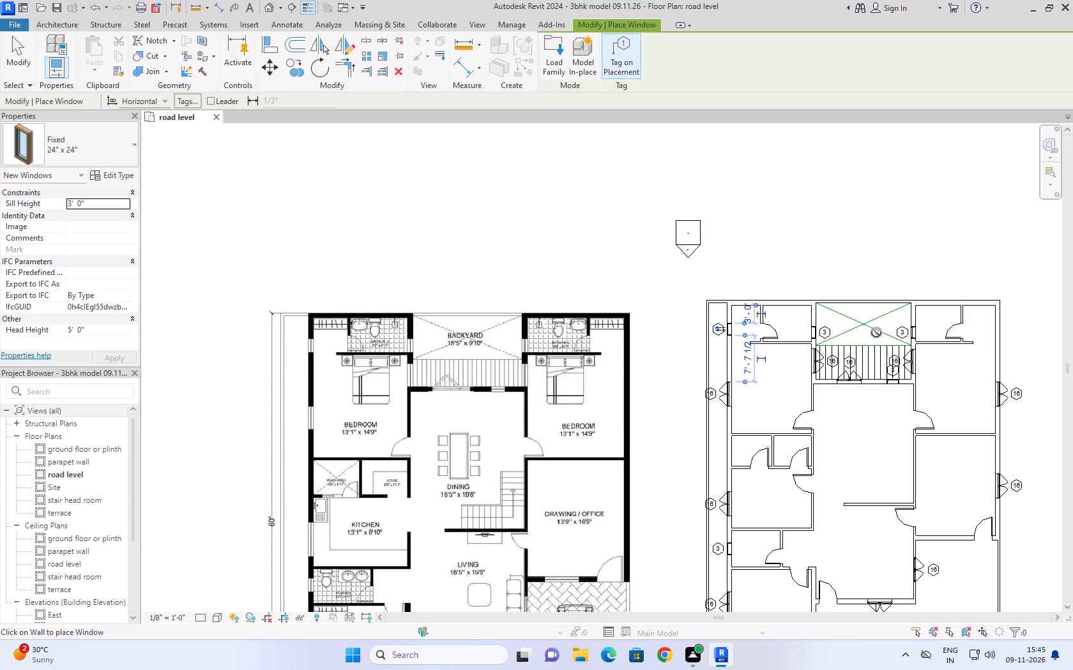
pyautogui.click(999, 334)
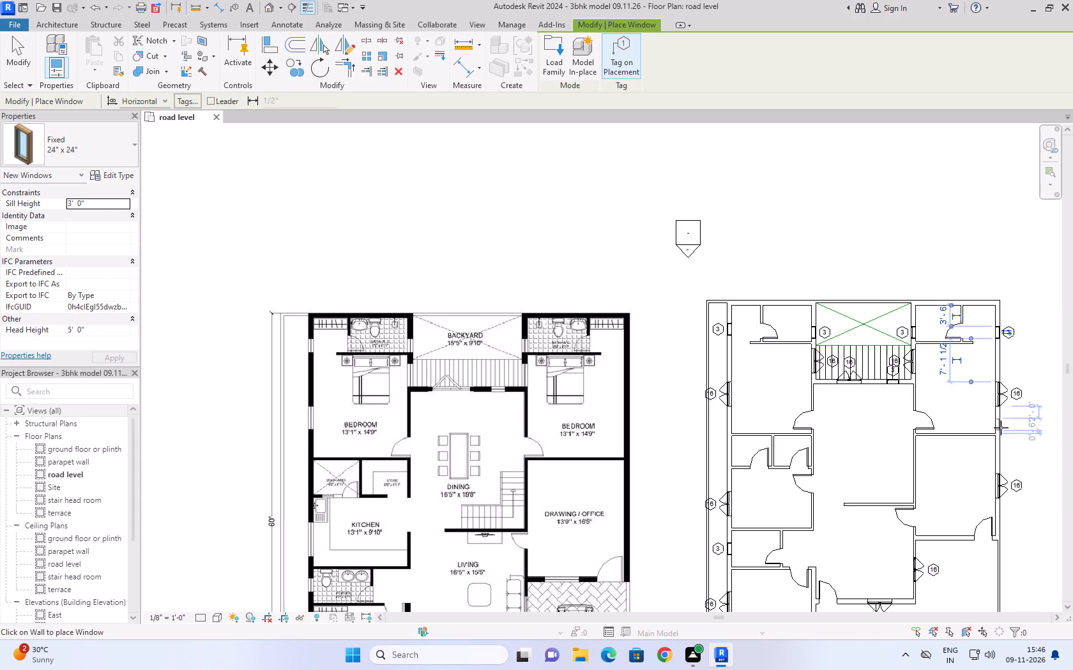
pyautogui.scroll(2, 1001, 428)
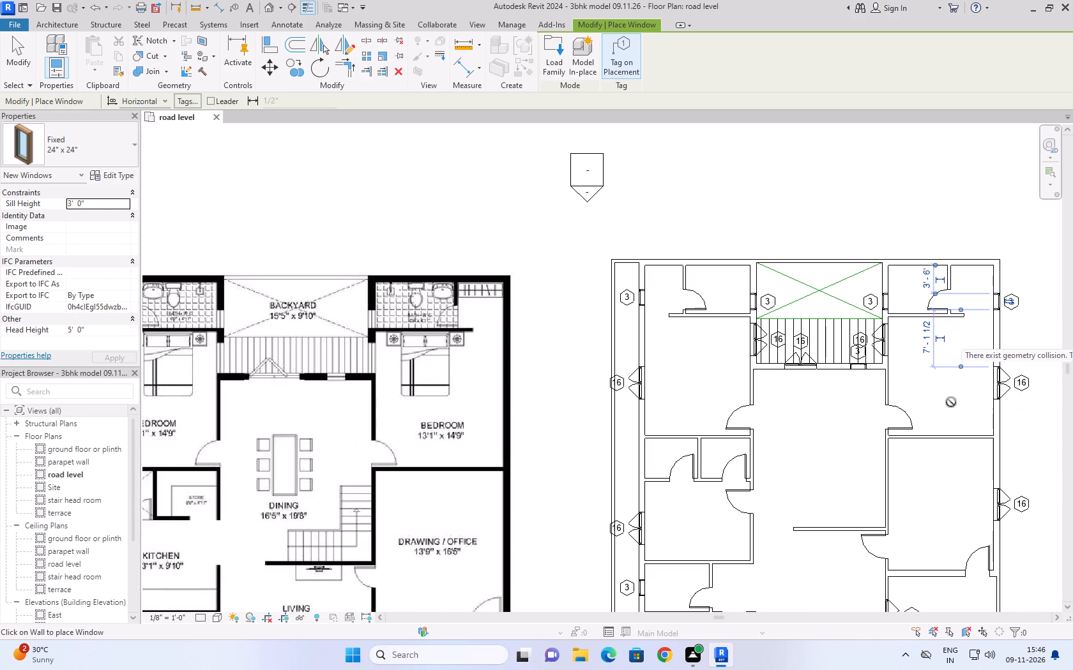
pyautogui.click(13, 40)
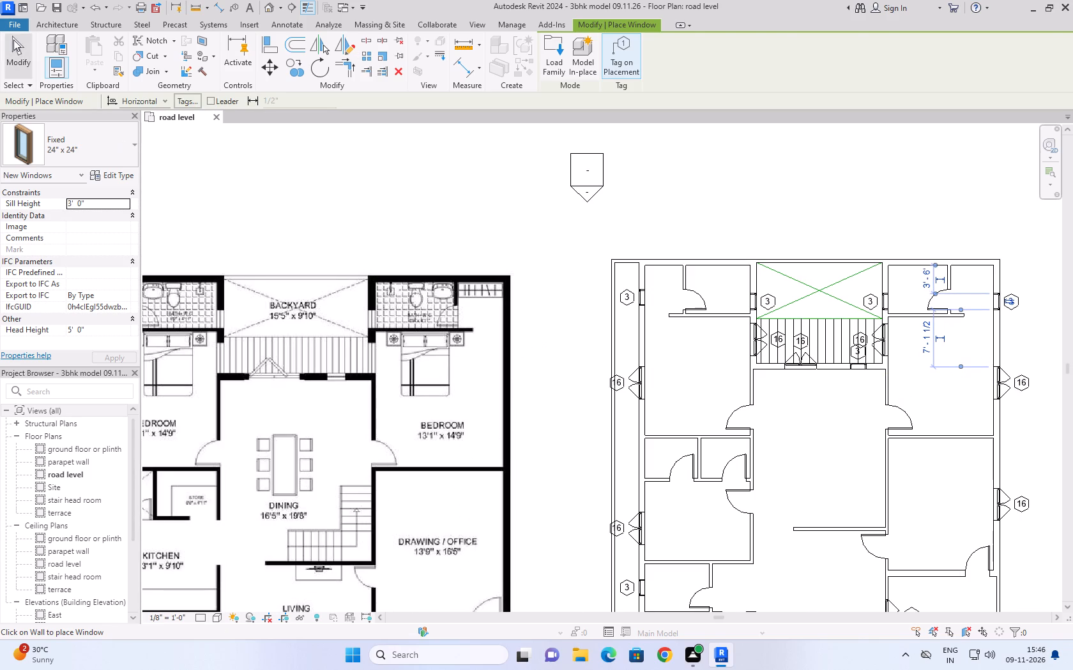
pyautogui.scroll(-3, 972, 278)
pyautogui.scroll(2, 1001, 451)
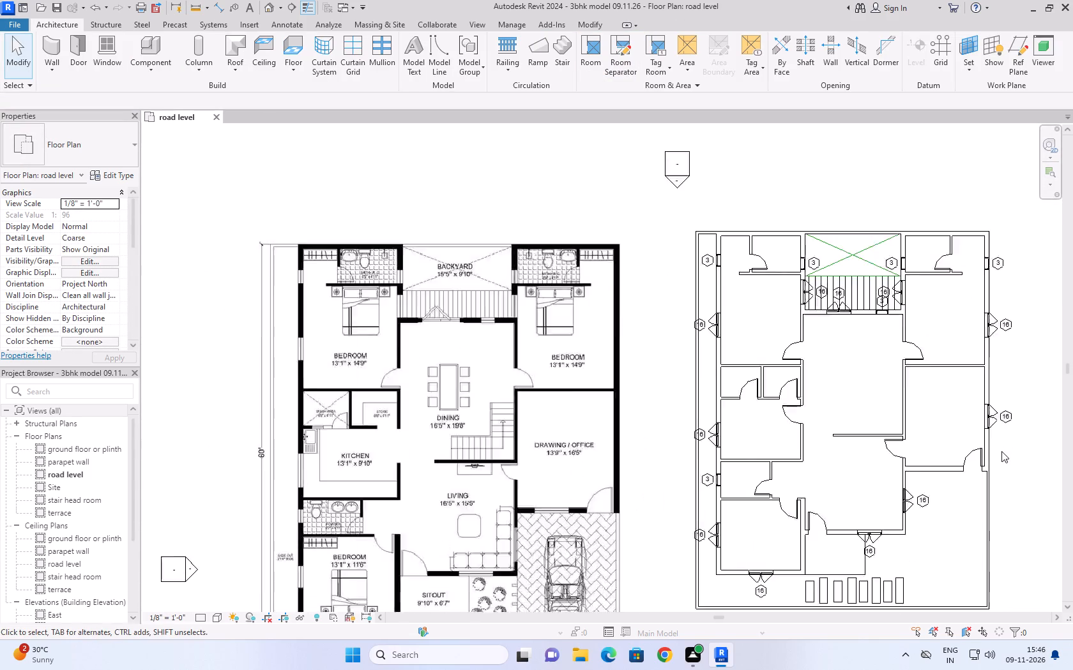
# Compare the modelled road-level plan with the reference ground floor plan, checking room walls for windows still missing.
pyautogui.scroll(1, 1001, 451)
pyautogui.scroll(-3, 932, 187)
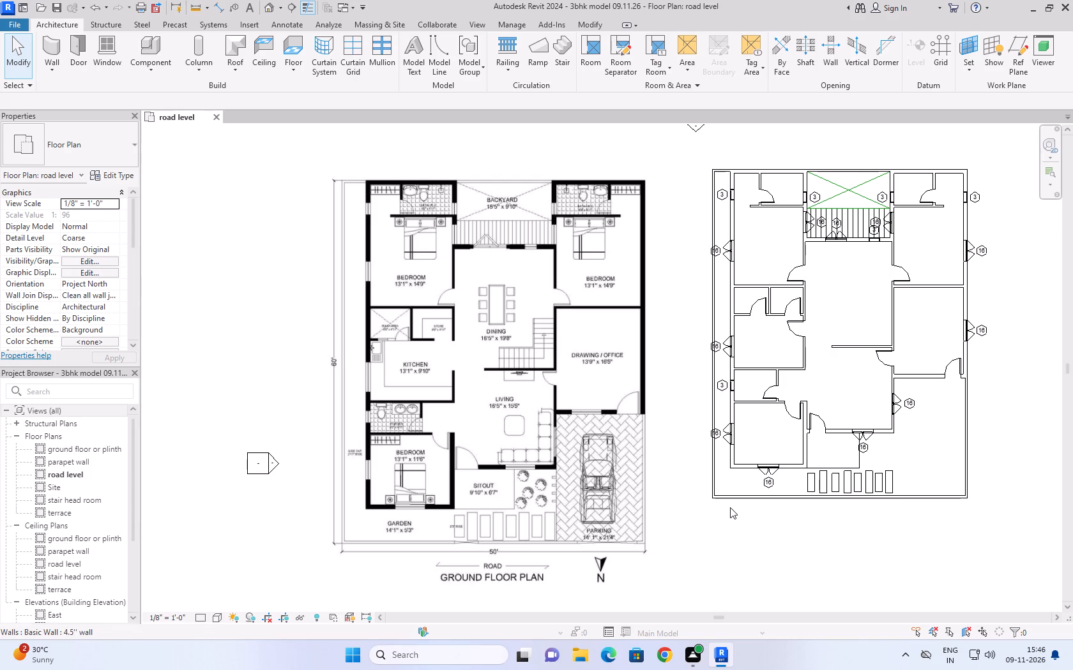
pyautogui.scroll(4, 747, 504)
pyautogui.click(745, 493)
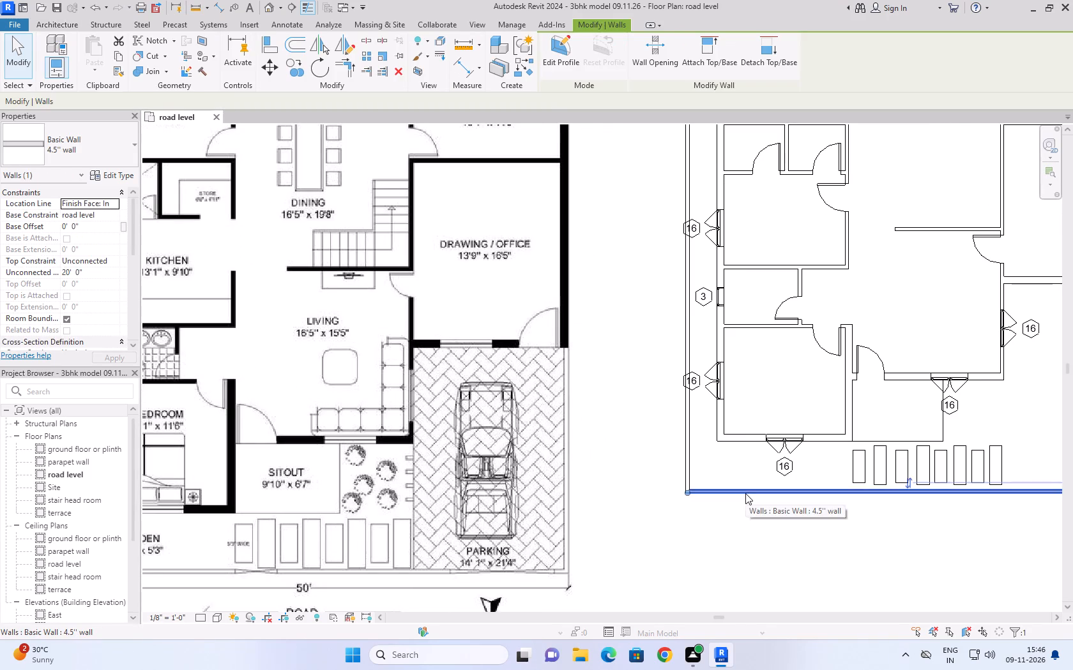
pyautogui.click(766, 544)
pyautogui.scroll(-3, 766, 544)
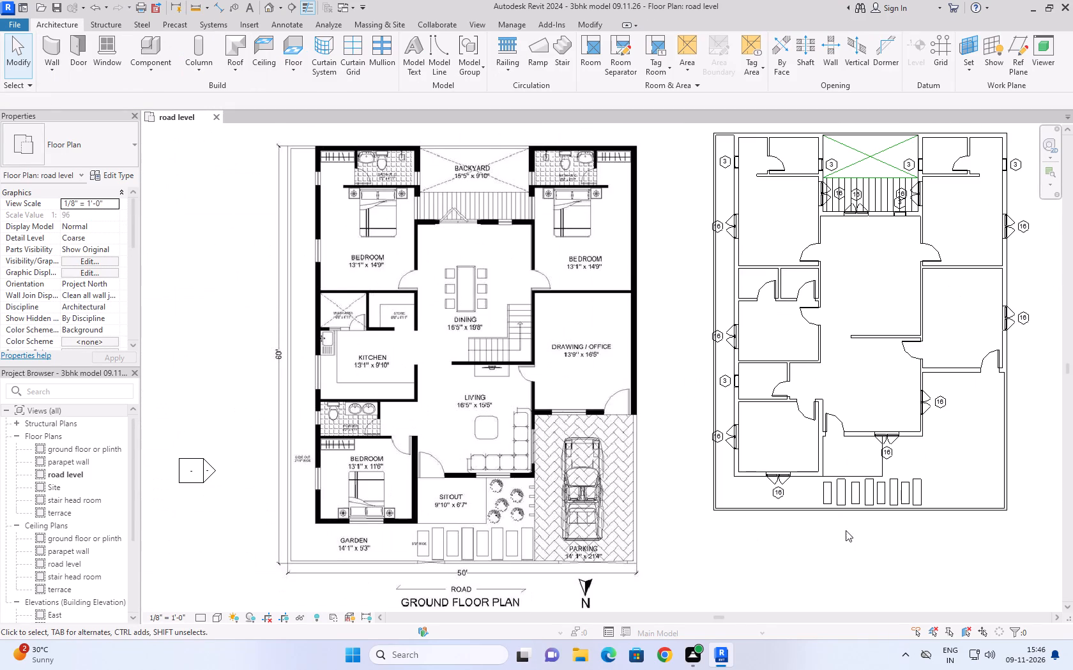
pyautogui.moveTo(847, 530); pyautogui.dragTo(786, 561, button='middle')
pyautogui.moveTo(900, 466); pyautogui.dragTo(873, 497, button='middle')
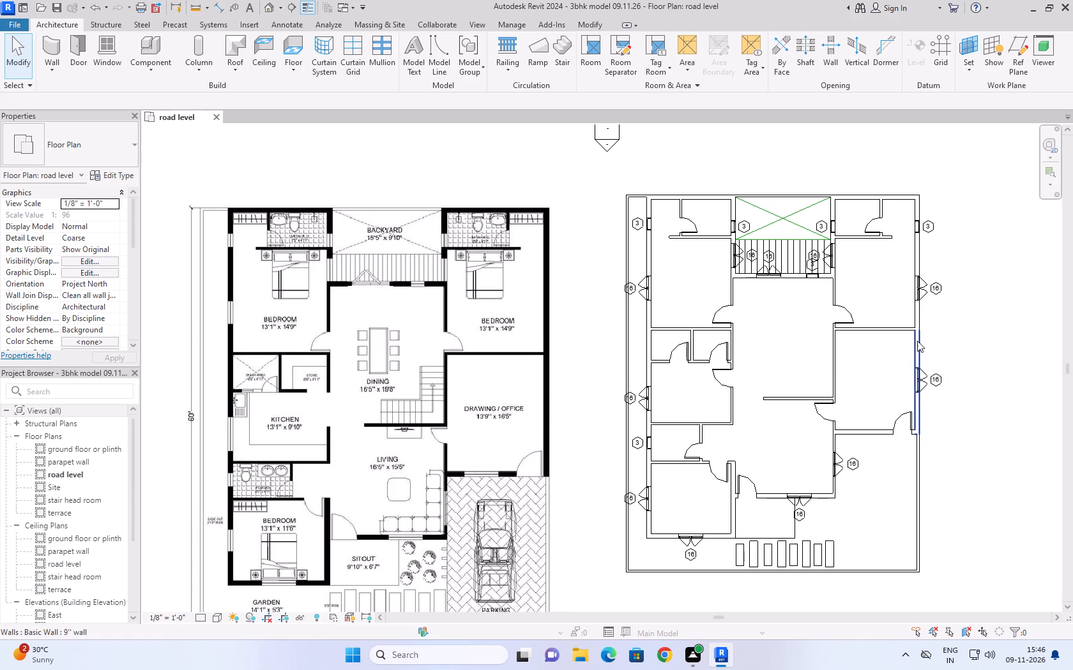
pyautogui.click(861, 366)
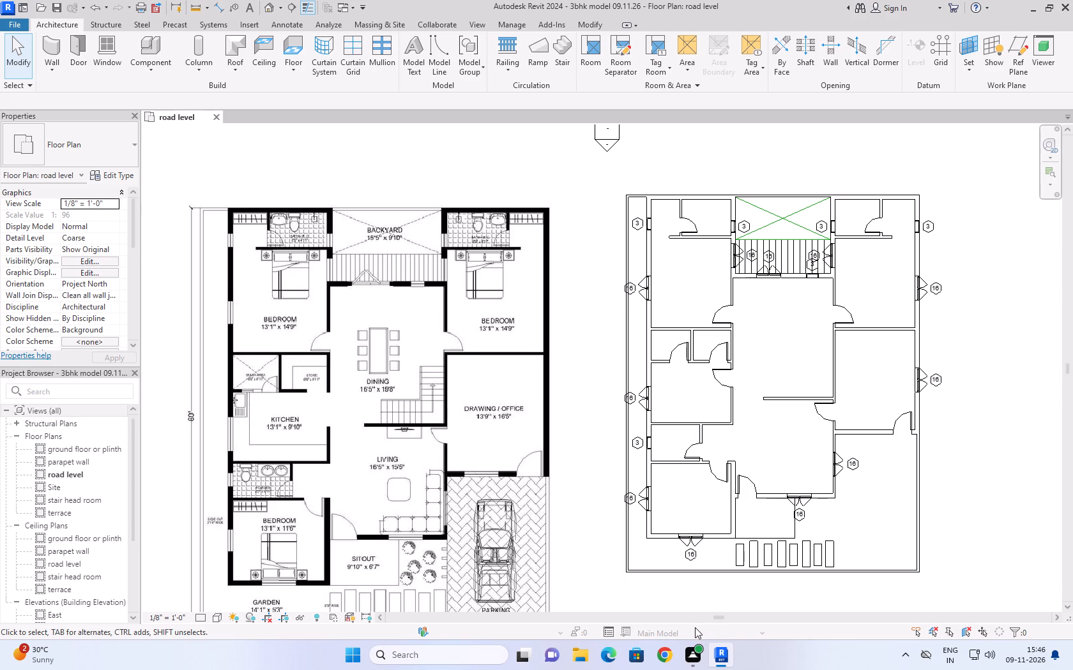
pyautogui.scroll(3, 816, 513)
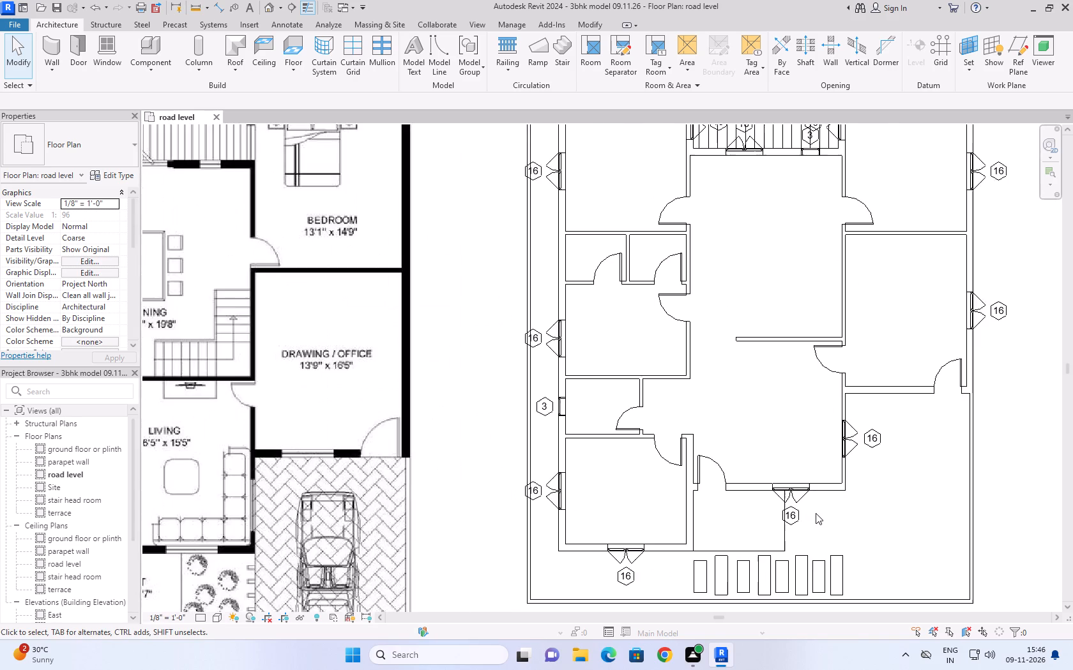
pyautogui.scroll(-3, 816, 513)
pyautogui.scroll(-1, 740, 334)
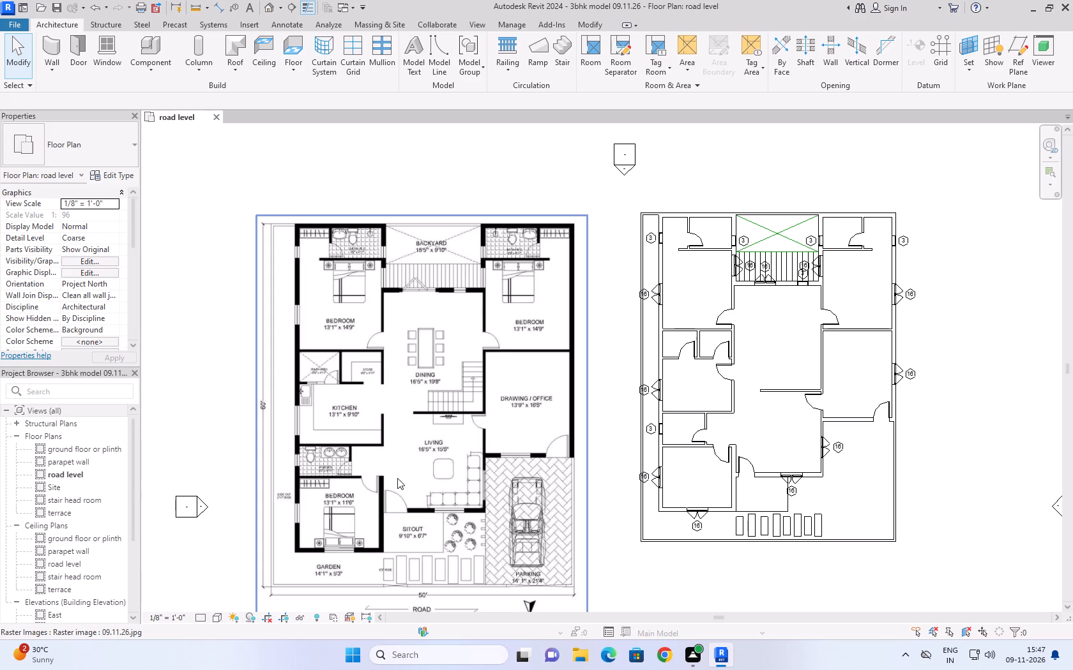
pyautogui.scroll(4, 406, 540)
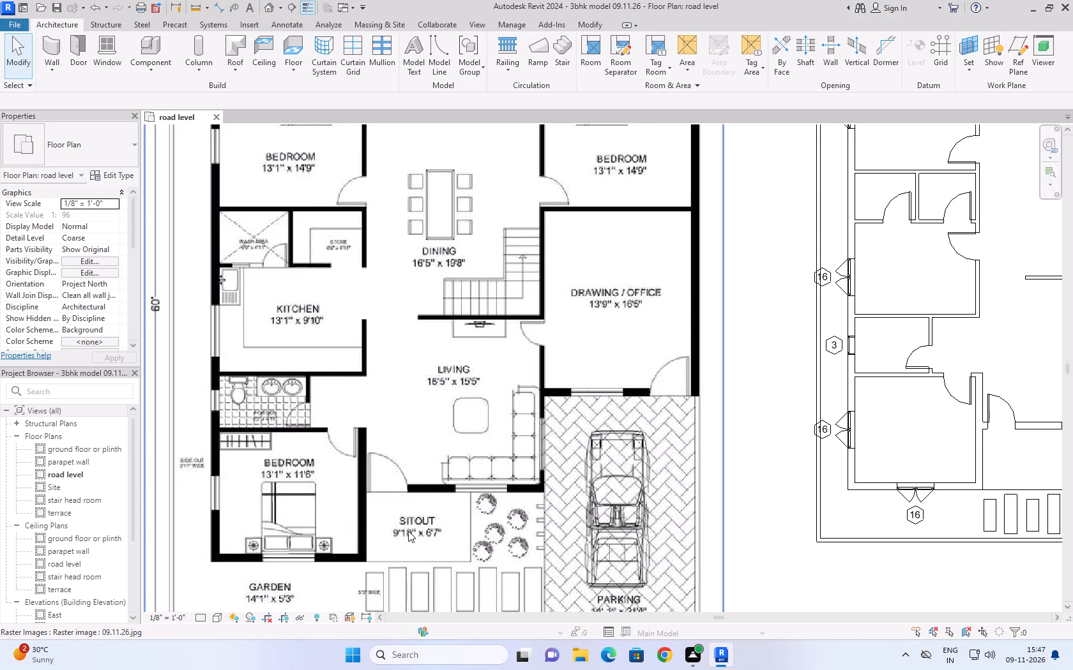
pyautogui.scroll(-4, 407, 521)
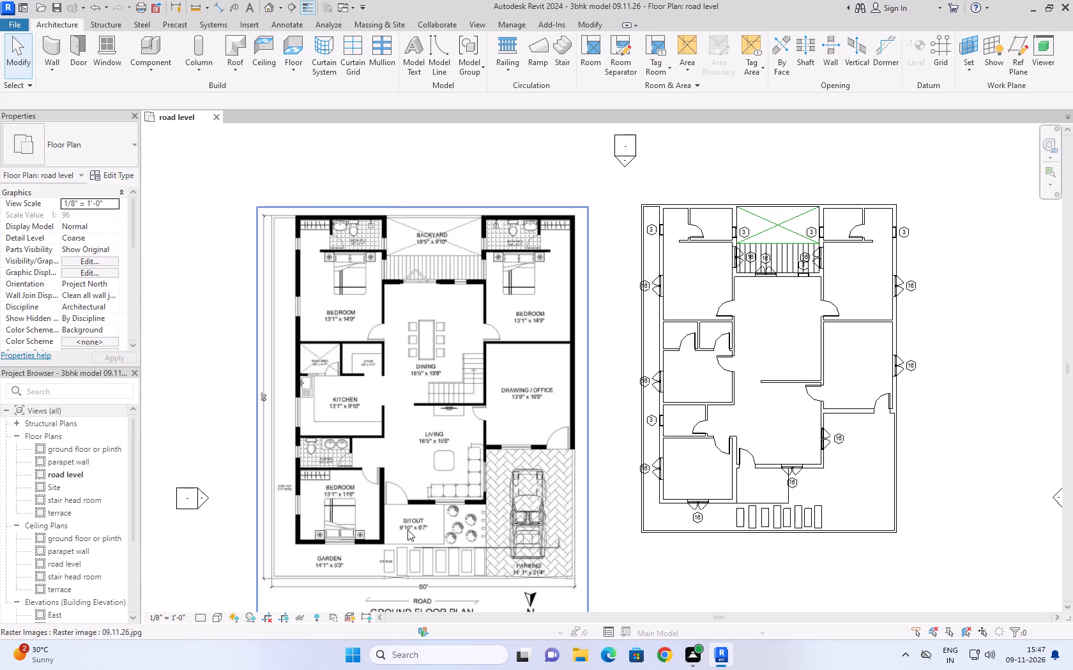
pyautogui.scroll(6, 403, 562)
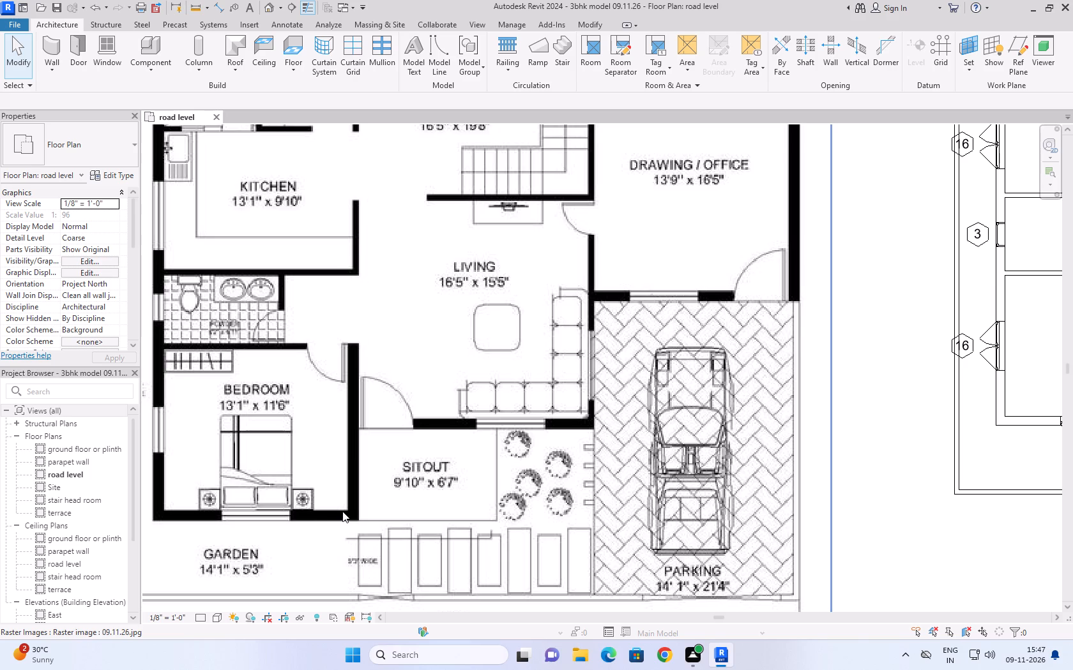
pyautogui.scroll(-5, 292, 453)
pyautogui.scroll(-4, 433, 419)
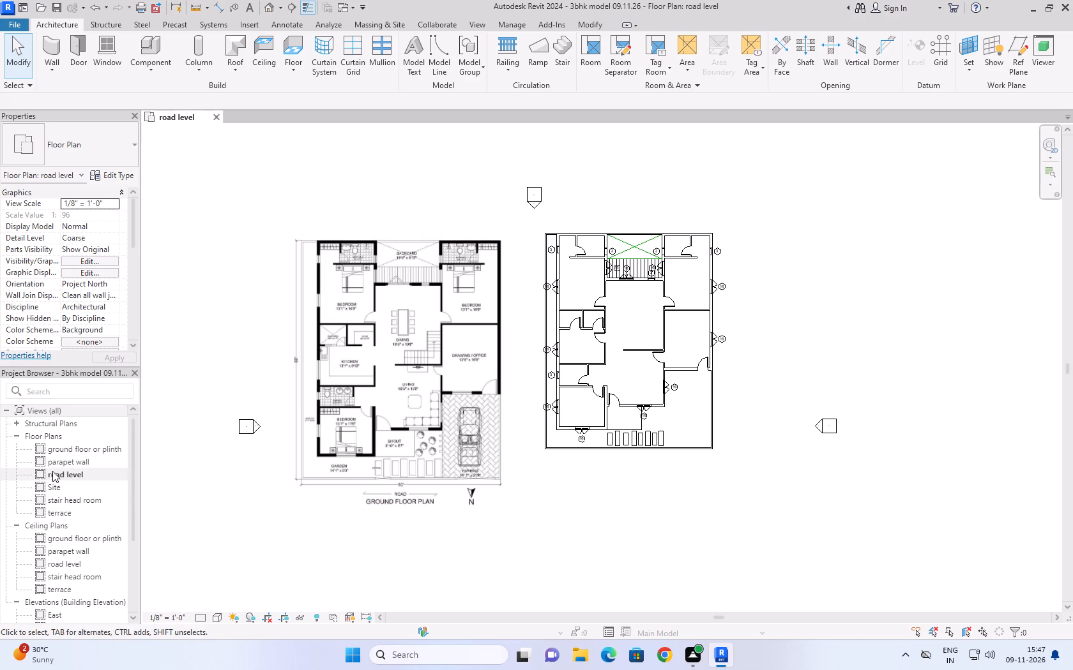
pyautogui.scroll(6, 630, 437)
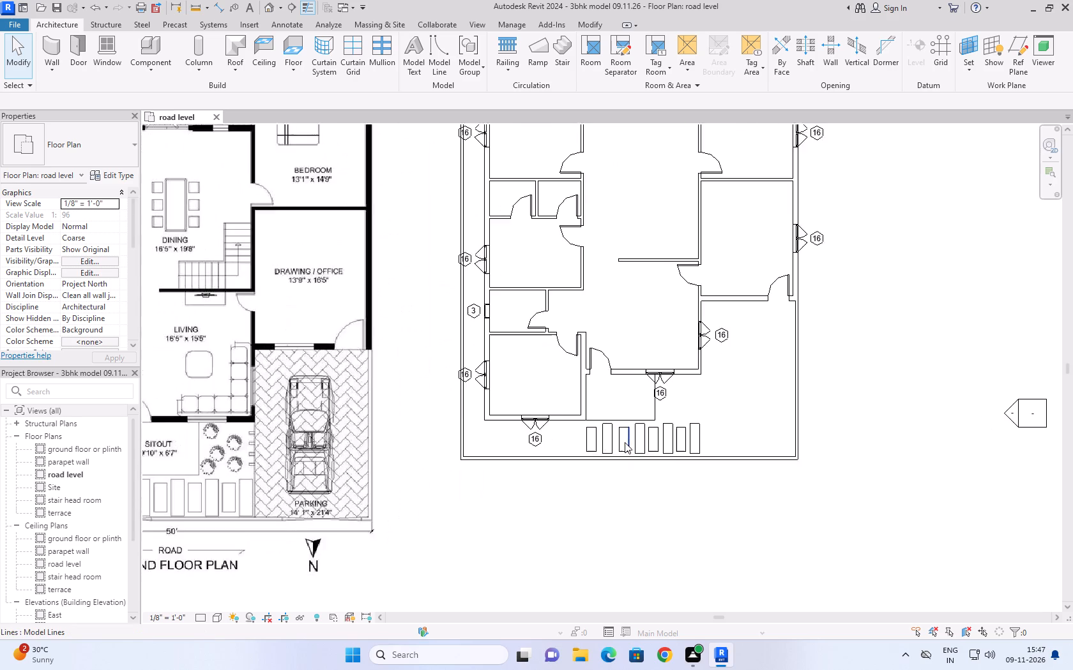
pyautogui.scroll(-3, 644, 480)
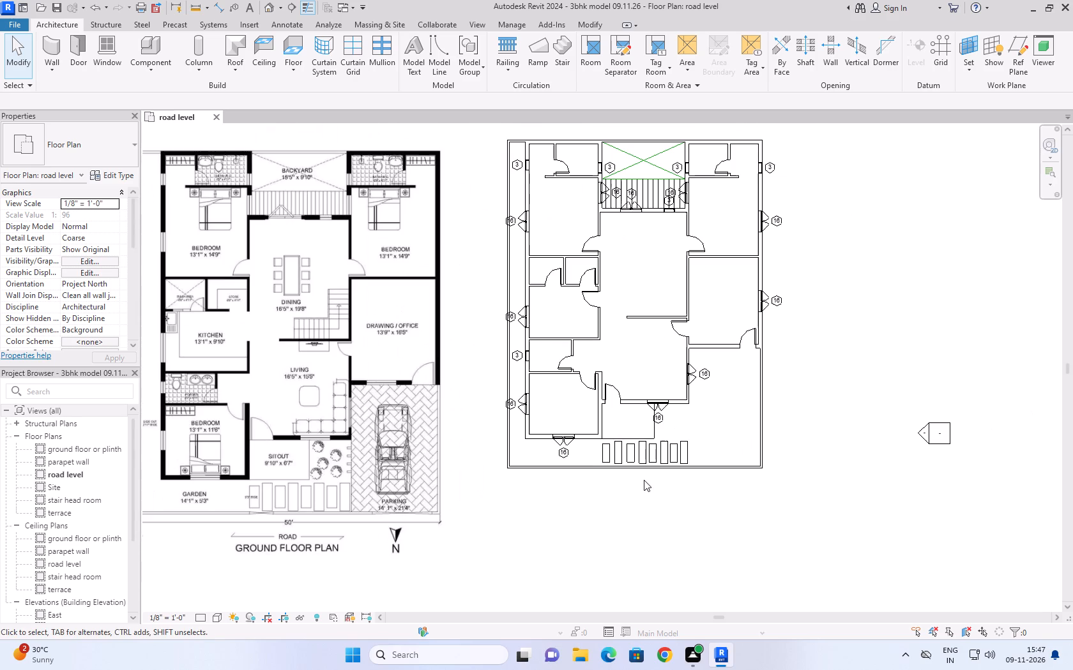
# Place a 48" x 60" double casement window in the office's parking-side wall, 2'-0" from the living room wall and 3'-7" from the door.
pyautogui.click(693, 377)
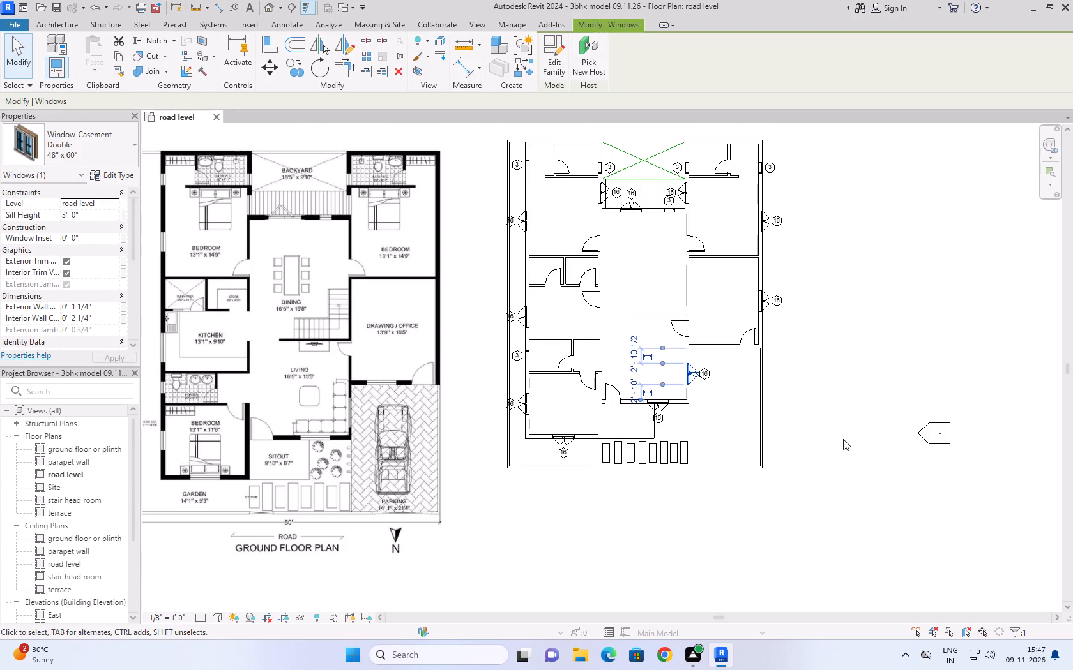
pyautogui.write('cs')
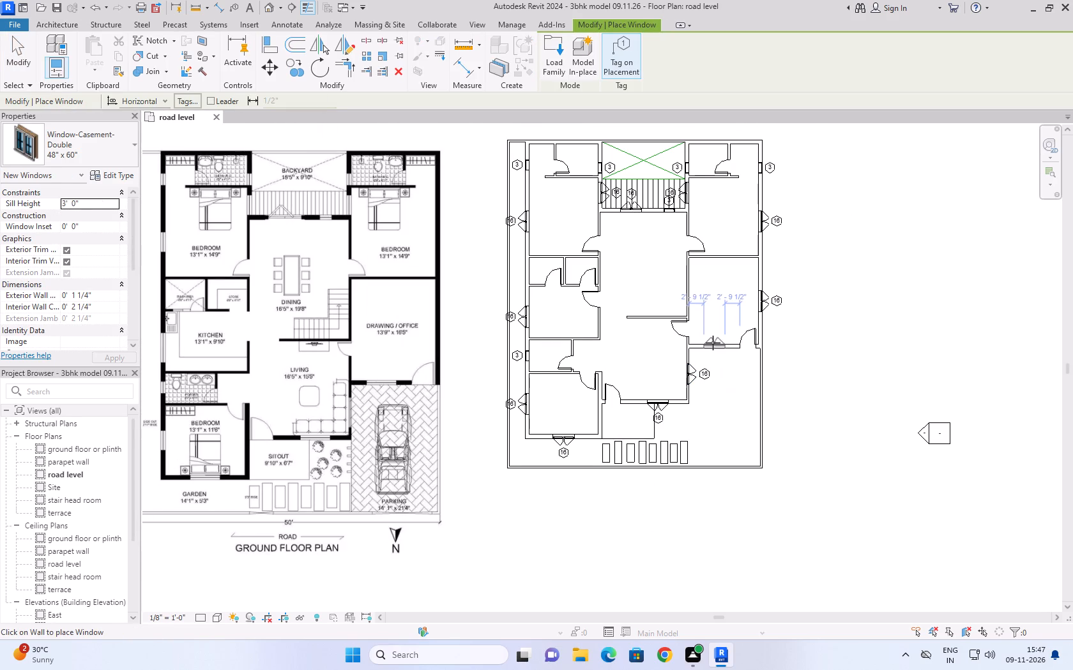
pyautogui.scroll(2, 711, 352)
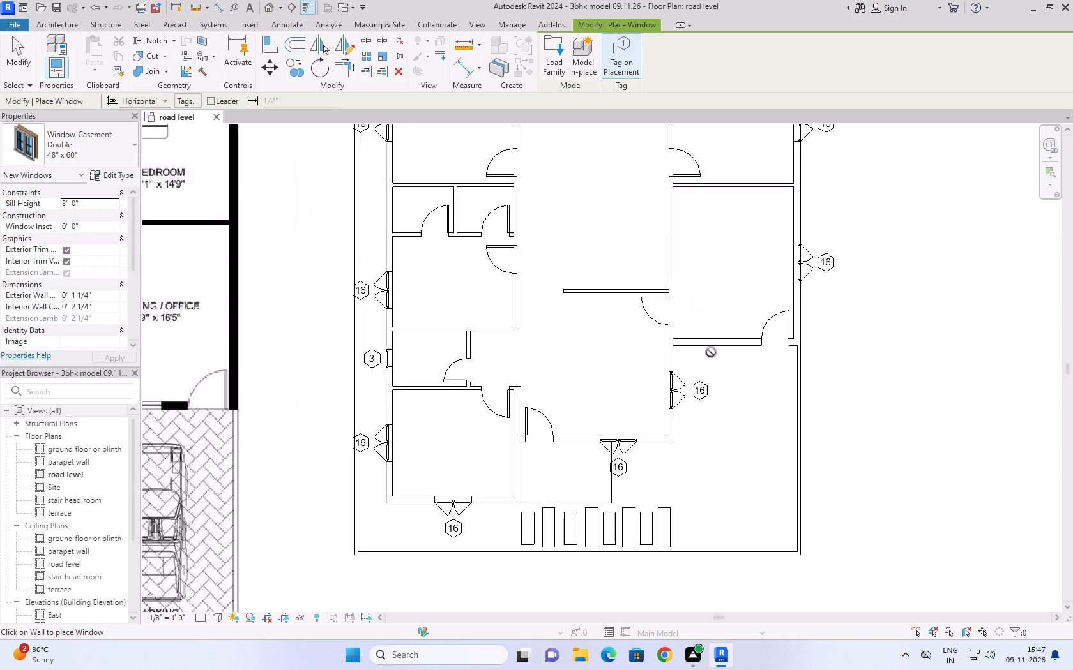
pyautogui.scroll(4, 711, 352)
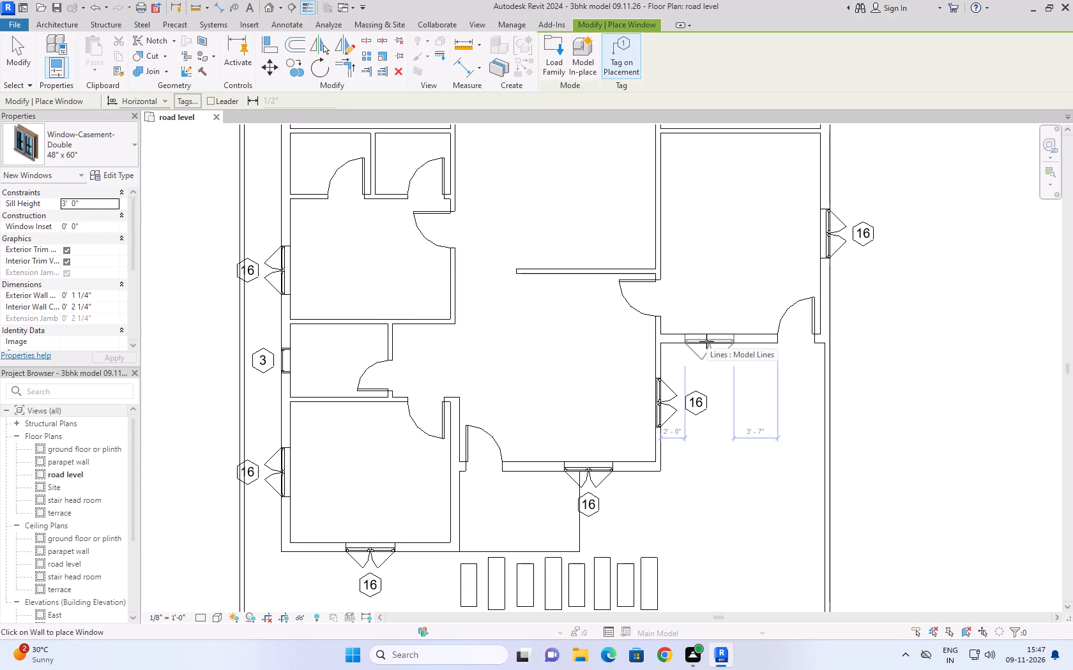
pyautogui.click(706, 341)
pyautogui.scroll(-5, 757, 459)
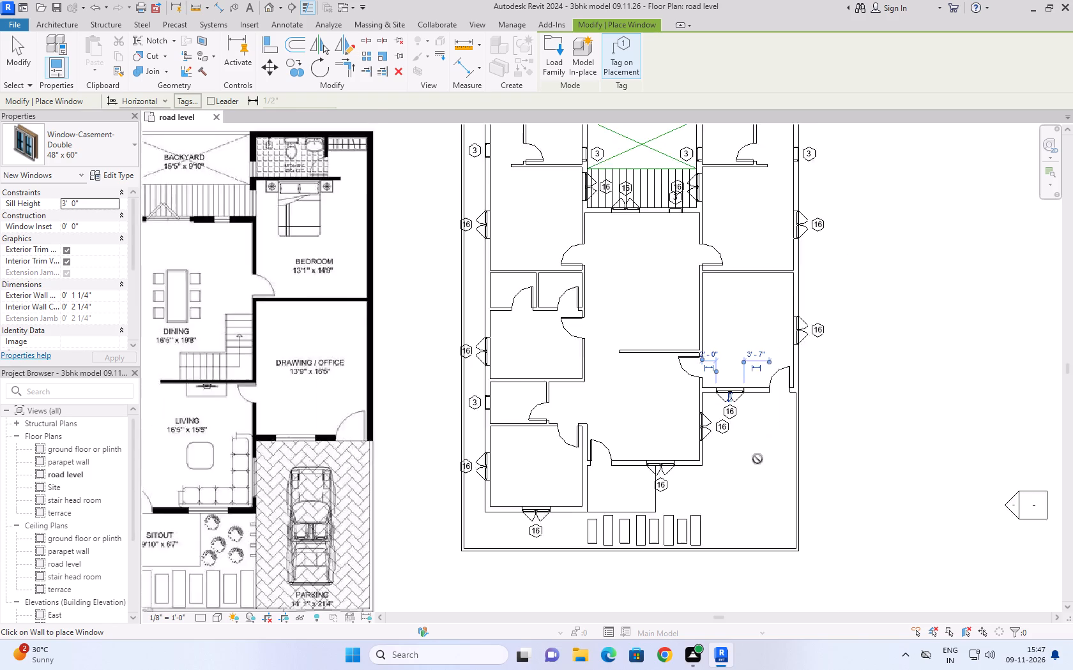
pyautogui.scroll(-3, 754, 528)
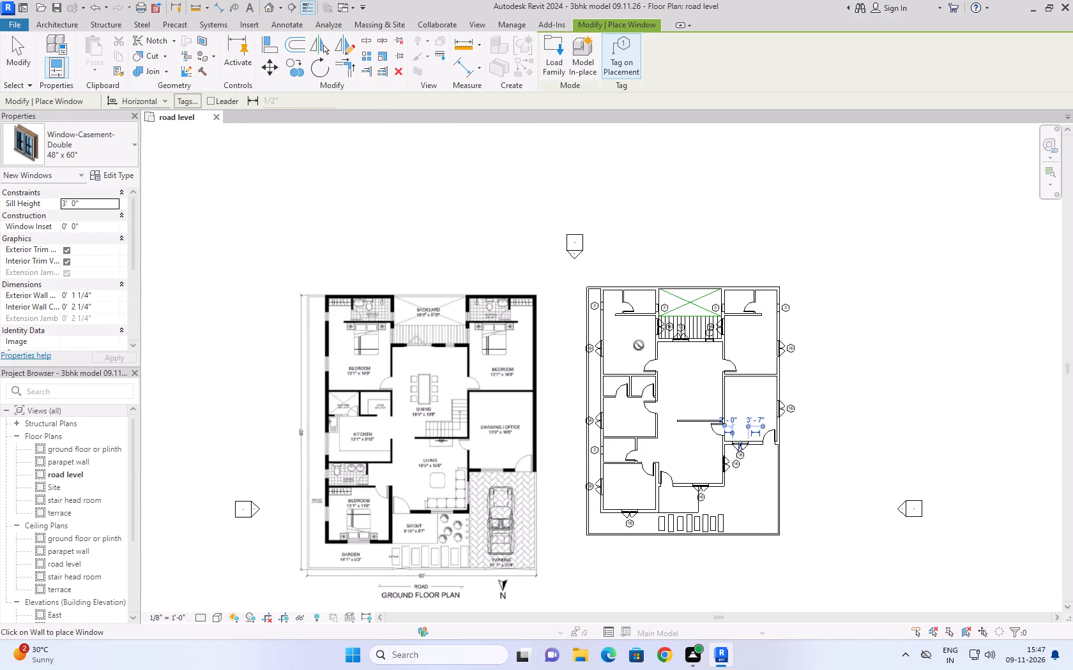
# Check the rear bedroom, backyard and wash area openings against the reference plan, and finish placing windows.
pyautogui.scroll(7, 674, 324)
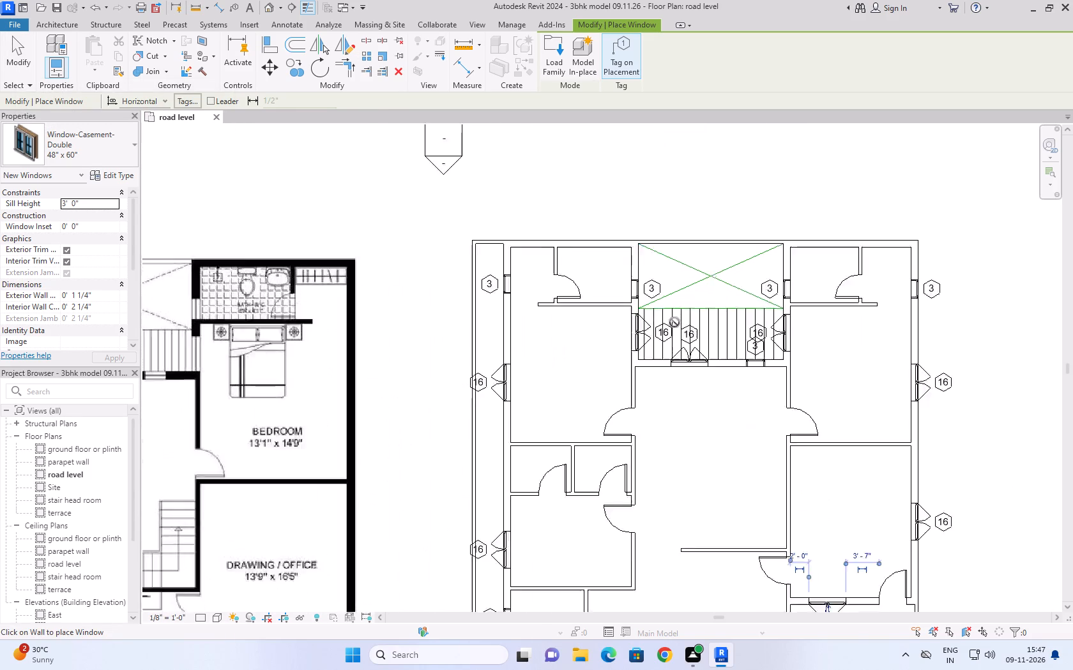
pyautogui.scroll(1, 674, 322)
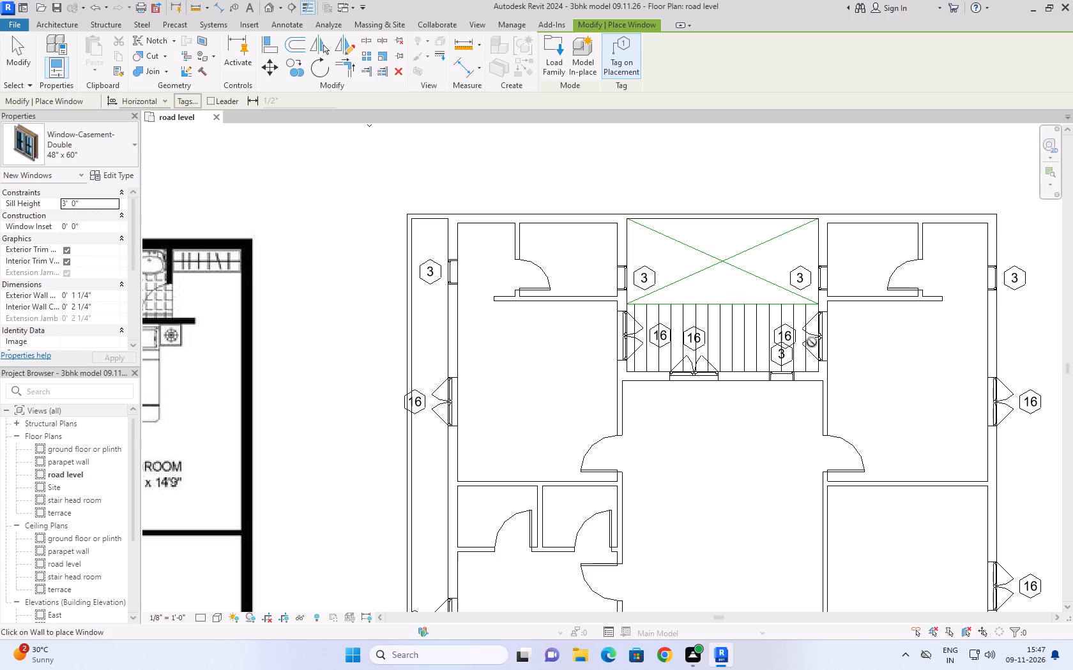
pyautogui.scroll(-7, 727, 416)
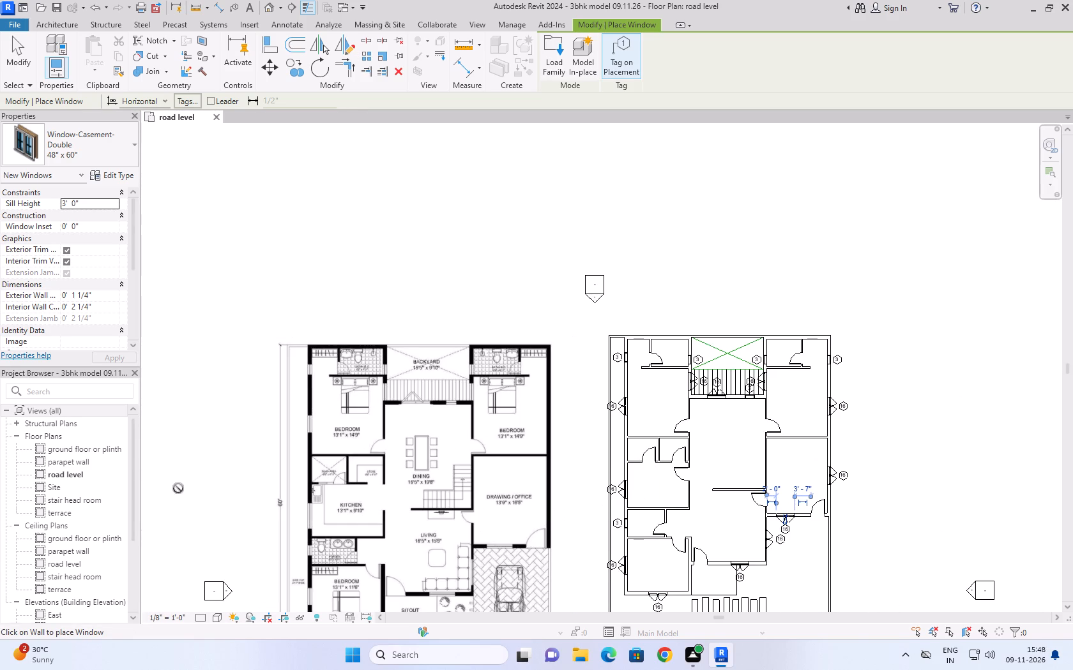
pyautogui.scroll(8, 285, 479)
pyautogui.scroll(-2, 332, 431)
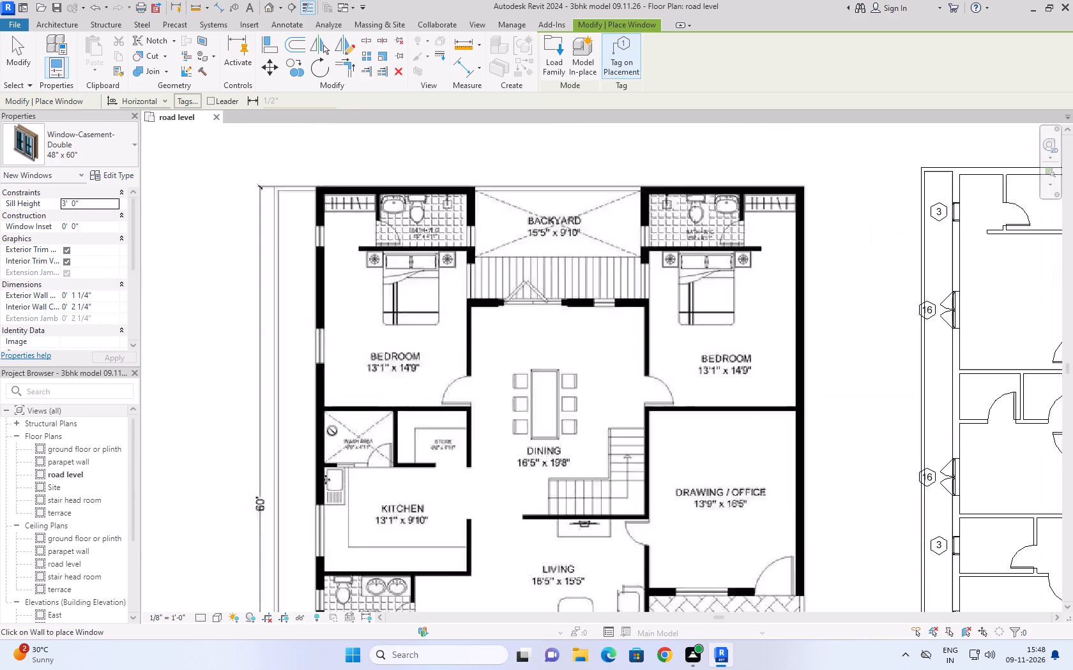
pyautogui.scroll(-7, 332, 431)
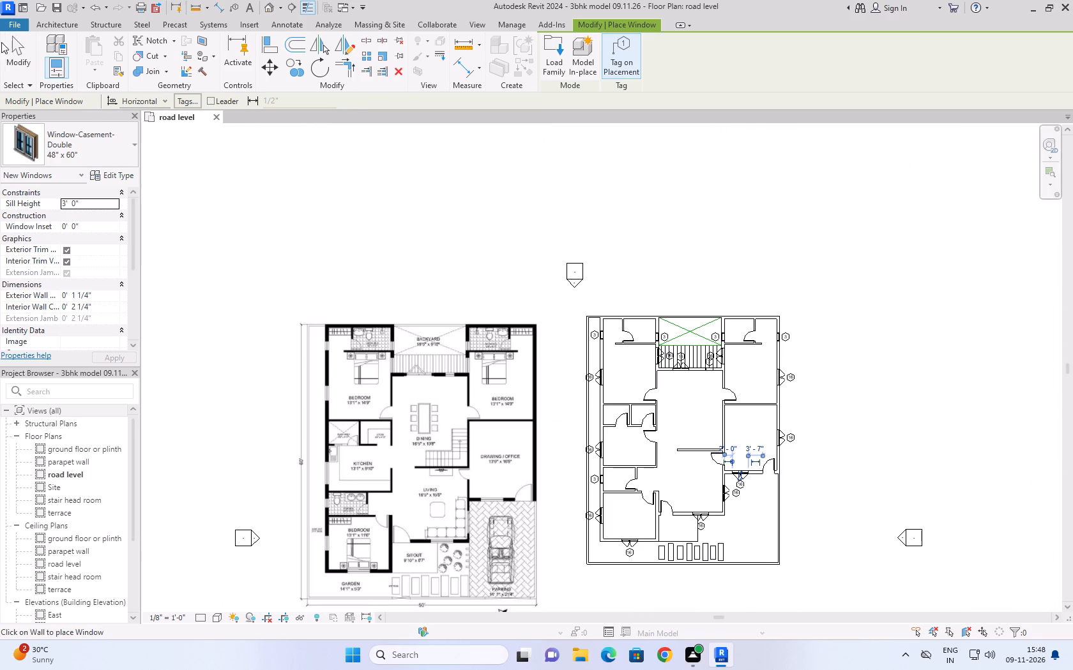
pyautogui.click(2, 54)
pyautogui.click(9, 48)
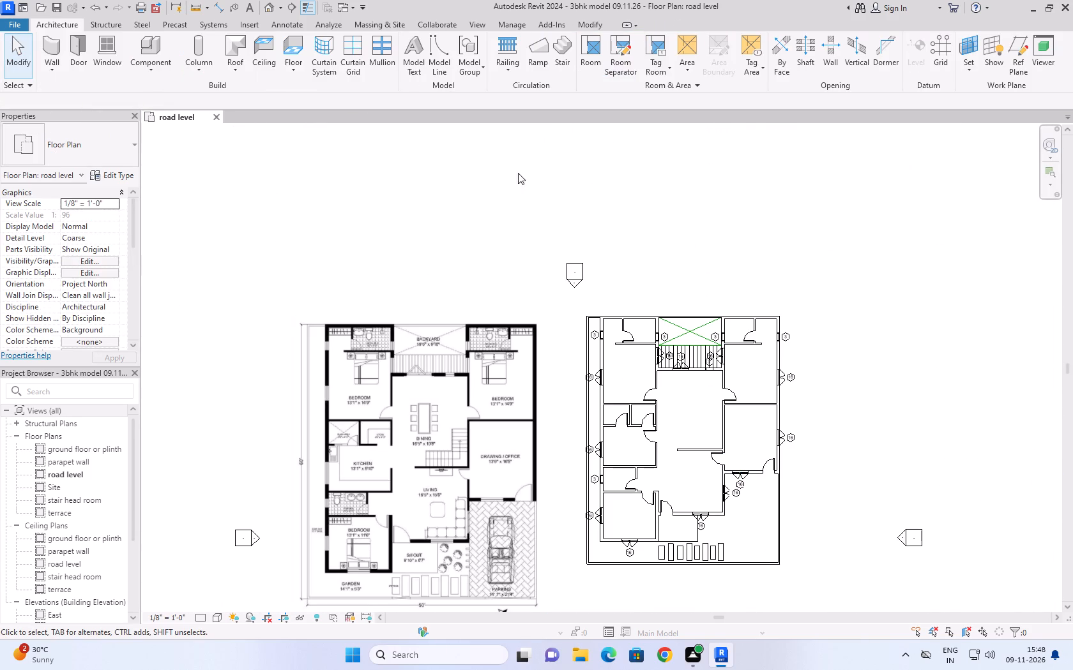
# Draw two crossing model lines in the <Beyond> style between opposite inner corners of the wash area, each about 8'-3" long.
pyautogui.click(436, 63)
pyautogui.scroll(8, 625, 452)
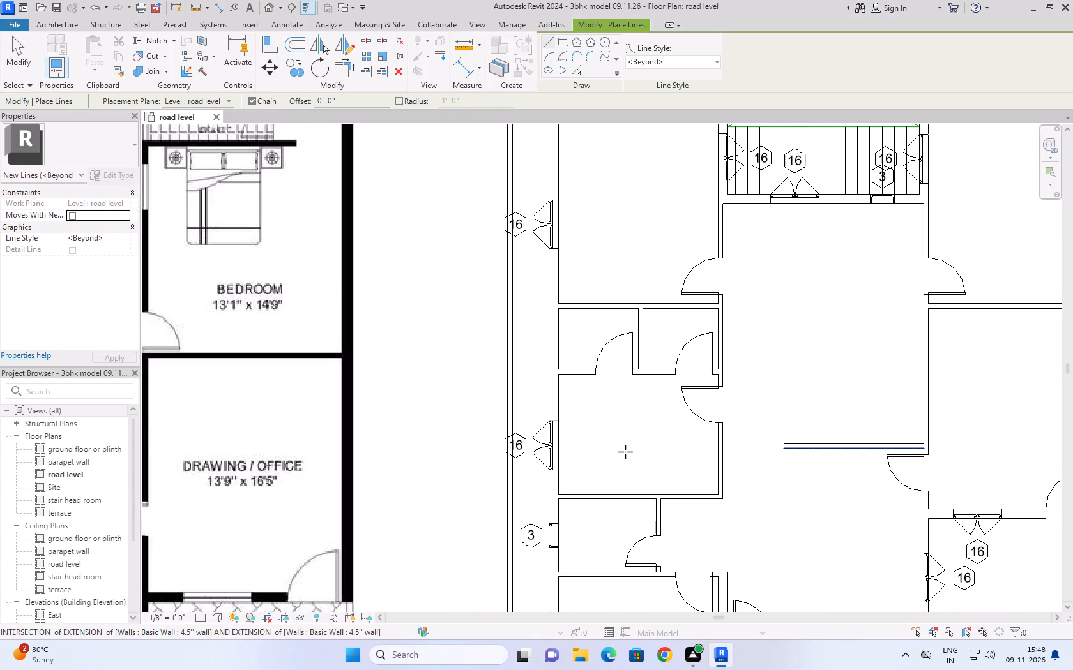
pyautogui.scroll(1, 636, 443)
pyautogui.scroll(-5, 636, 443)
pyautogui.scroll(-4, 413, 414)
pyautogui.scroll(3, 256, 457)
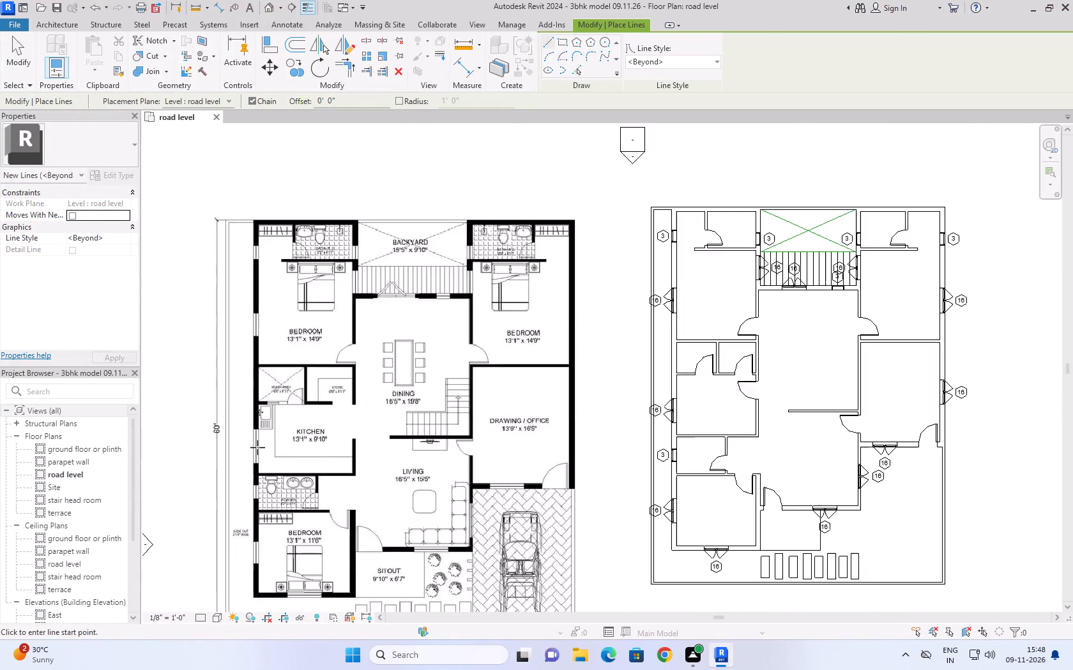
pyautogui.scroll(6, 257, 447)
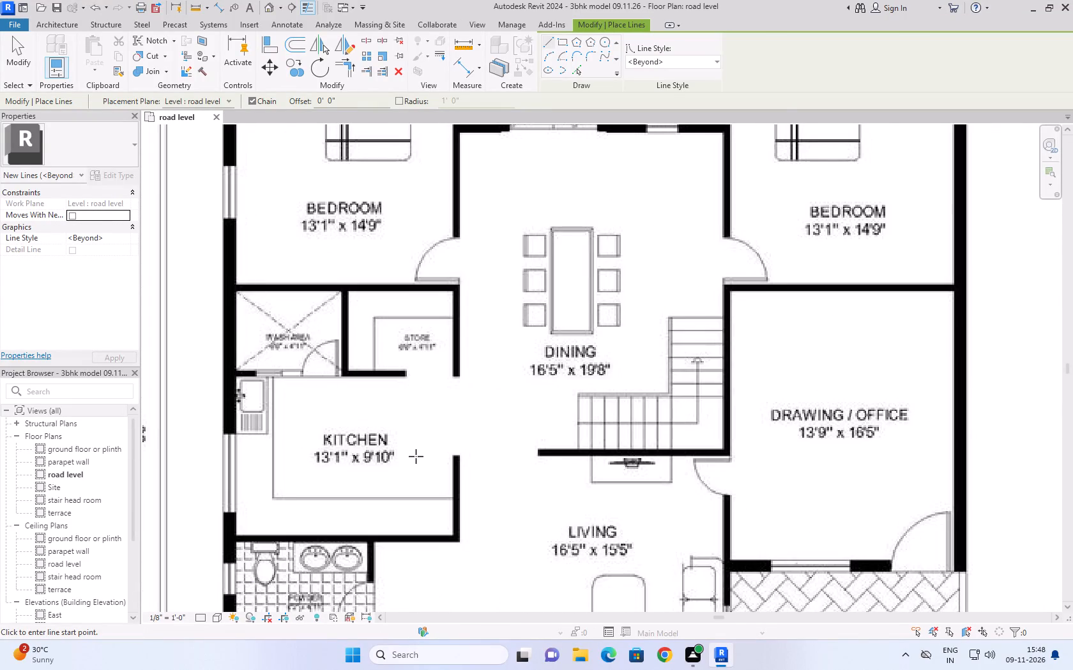
pyautogui.scroll(-4, 522, 392)
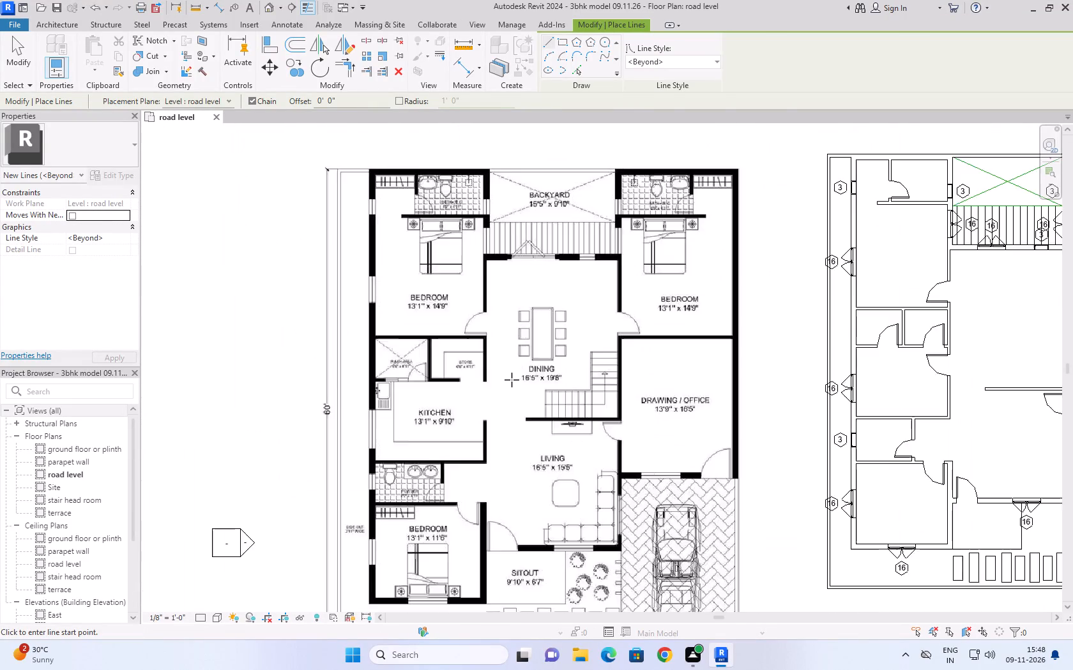
pyautogui.scroll(-5, 512, 380)
pyautogui.scroll(9, 462, 348)
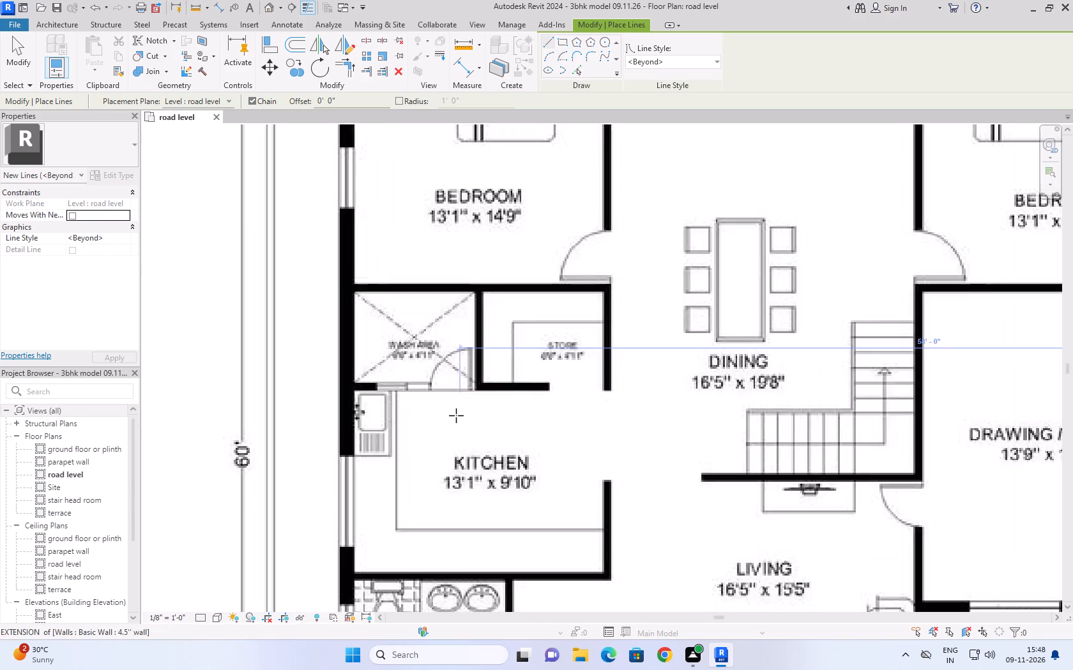
pyautogui.scroll(5, 456, 415)
pyautogui.scroll(-9, 427, 389)
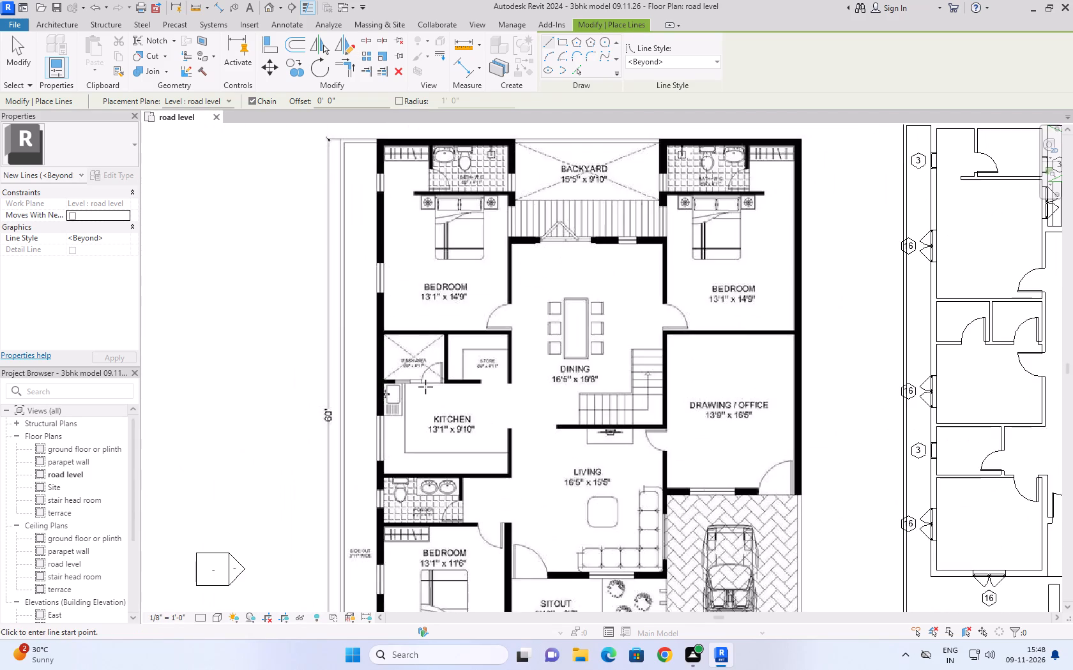
pyautogui.scroll(-4, 425, 387)
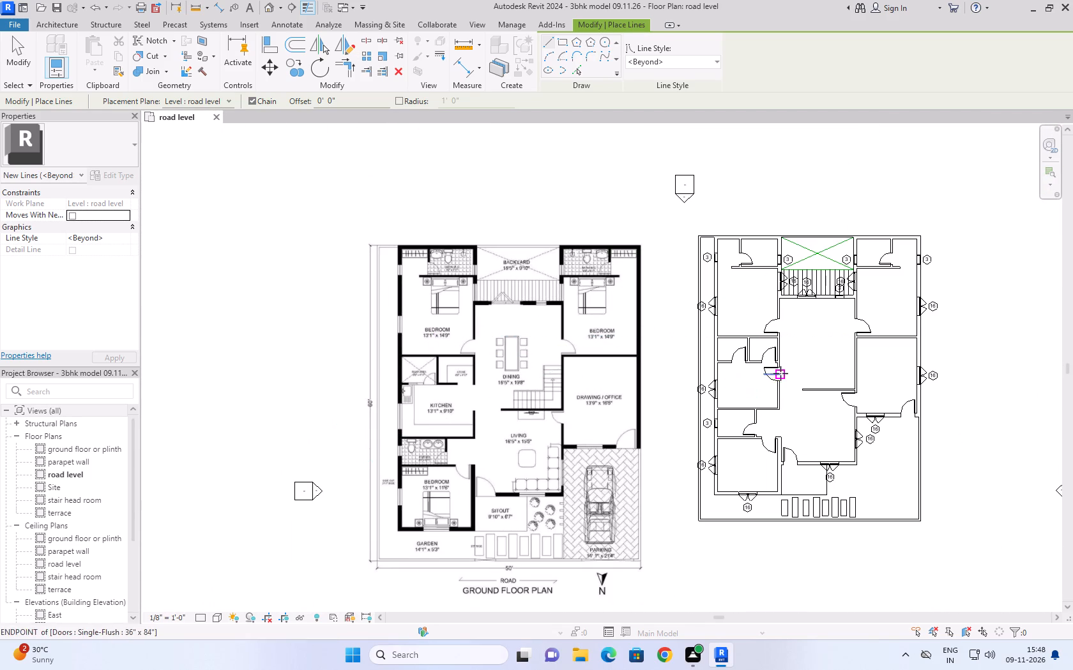
pyautogui.scroll(11, 744, 349)
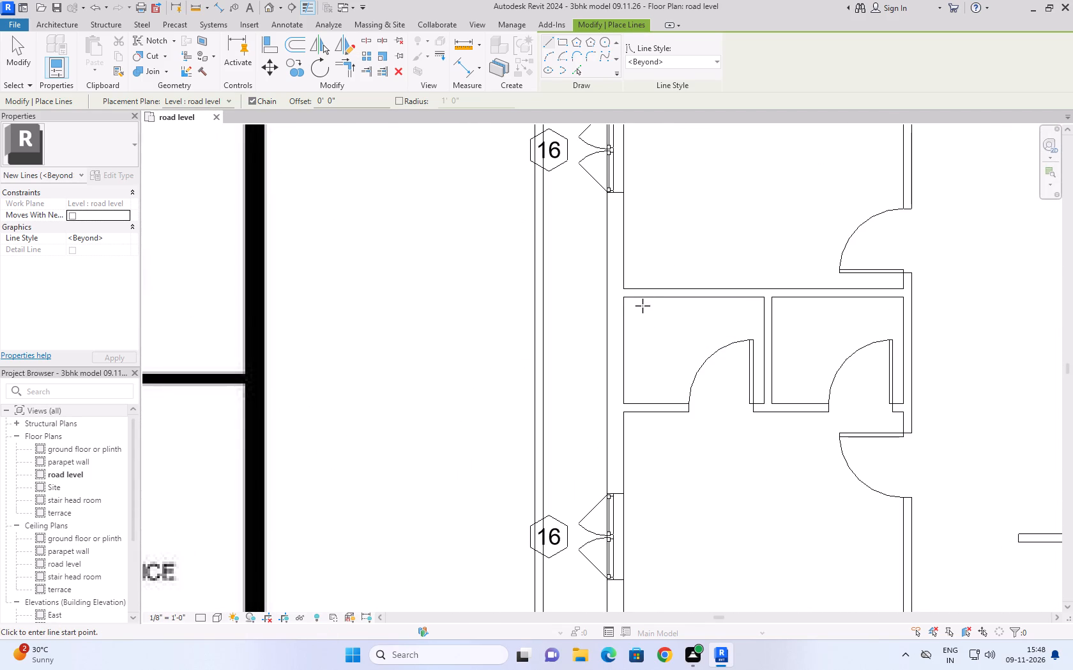
pyautogui.click(624, 300)
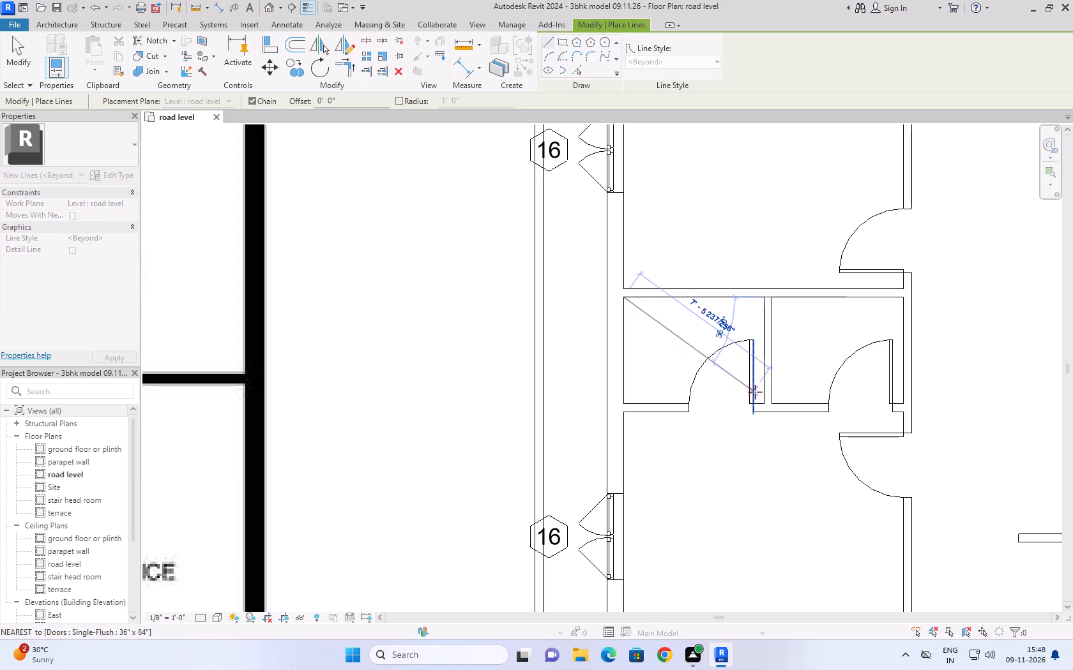
pyautogui.click(763, 400)
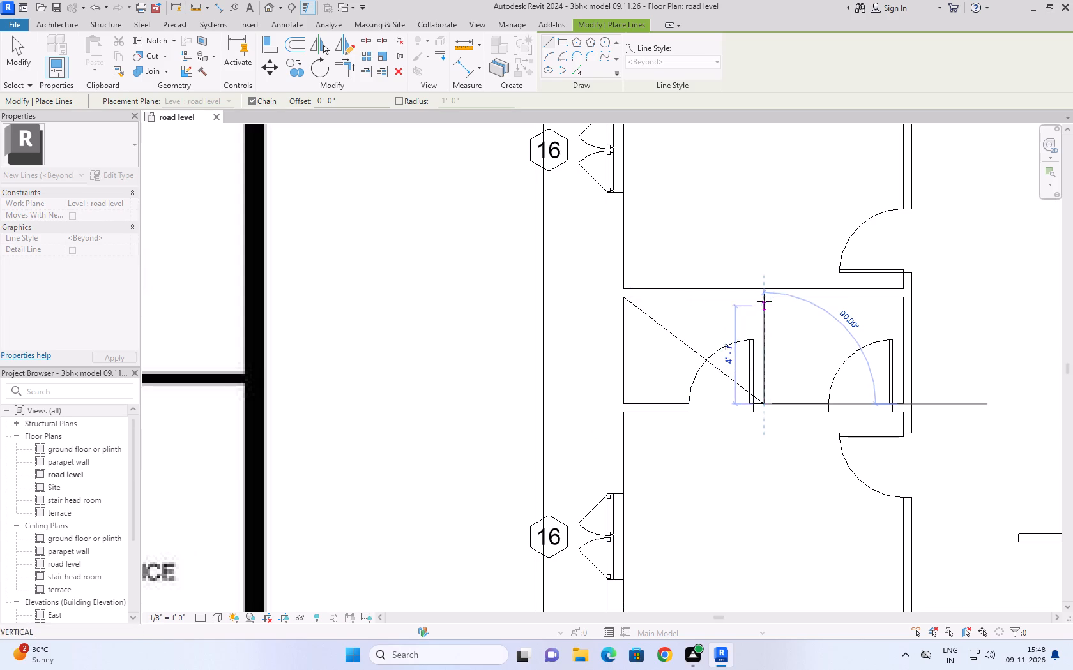
pyautogui.press('Escape')
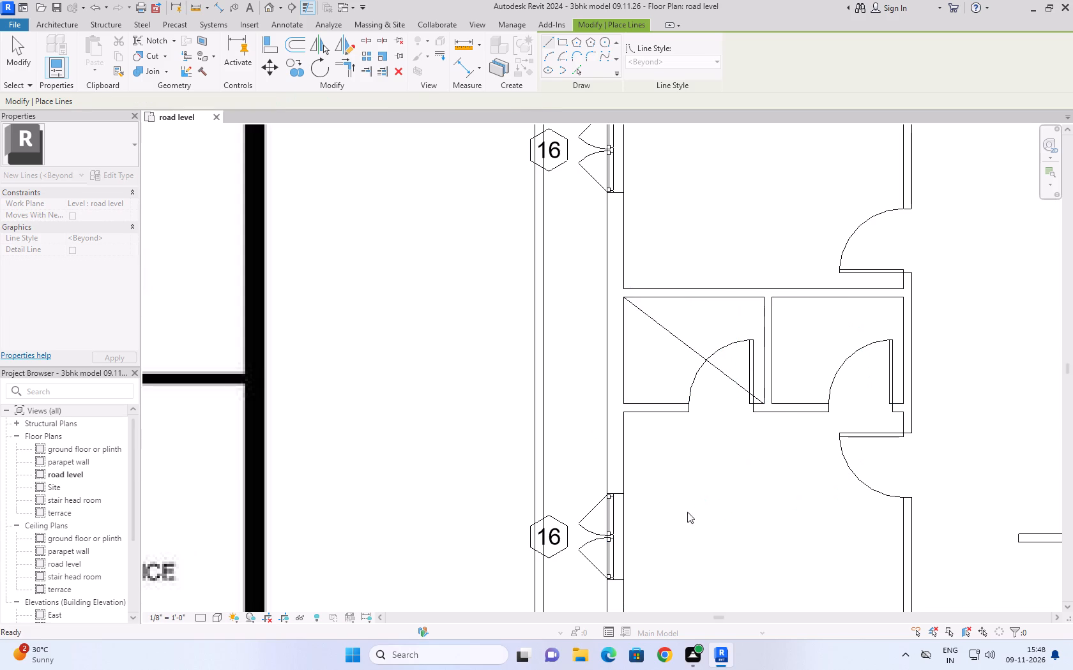
pyautogui.click(621, 402)
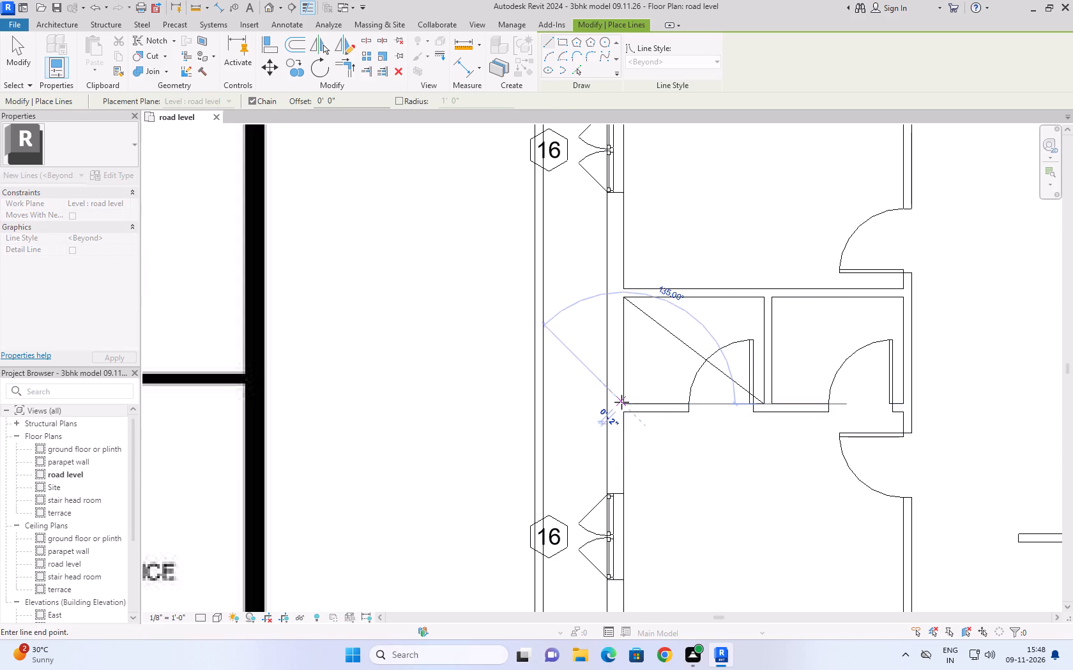
pyautogui.click(762, 297)
pyautogui.press('Escape')
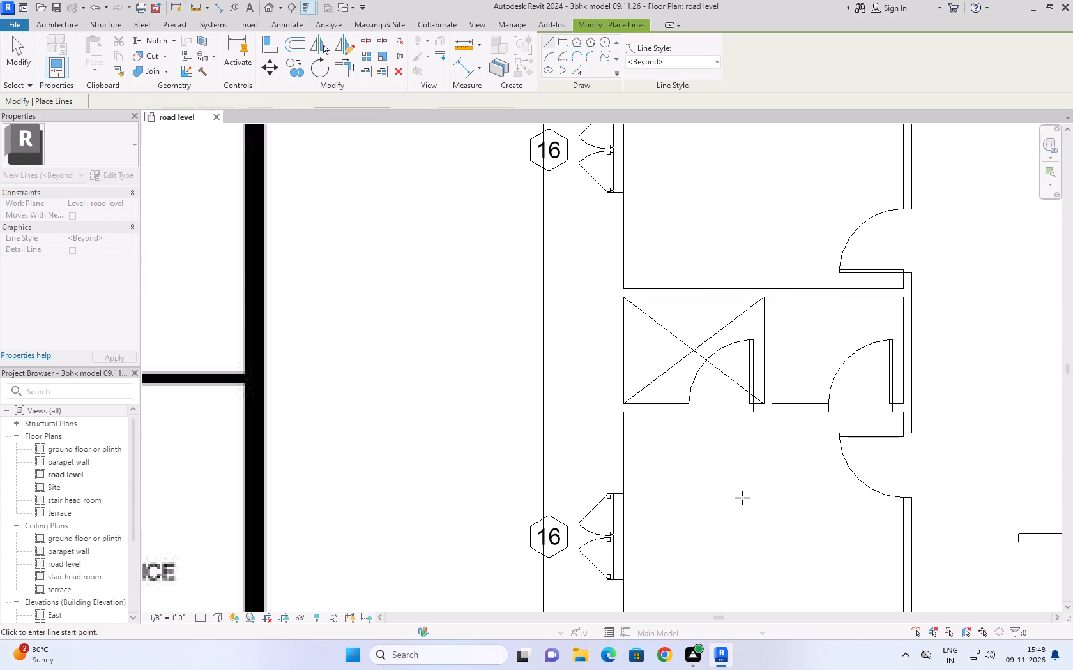
pyautogui.scroll(-10, 742, 498)
pyautogui.scroll(12, 772, 446)
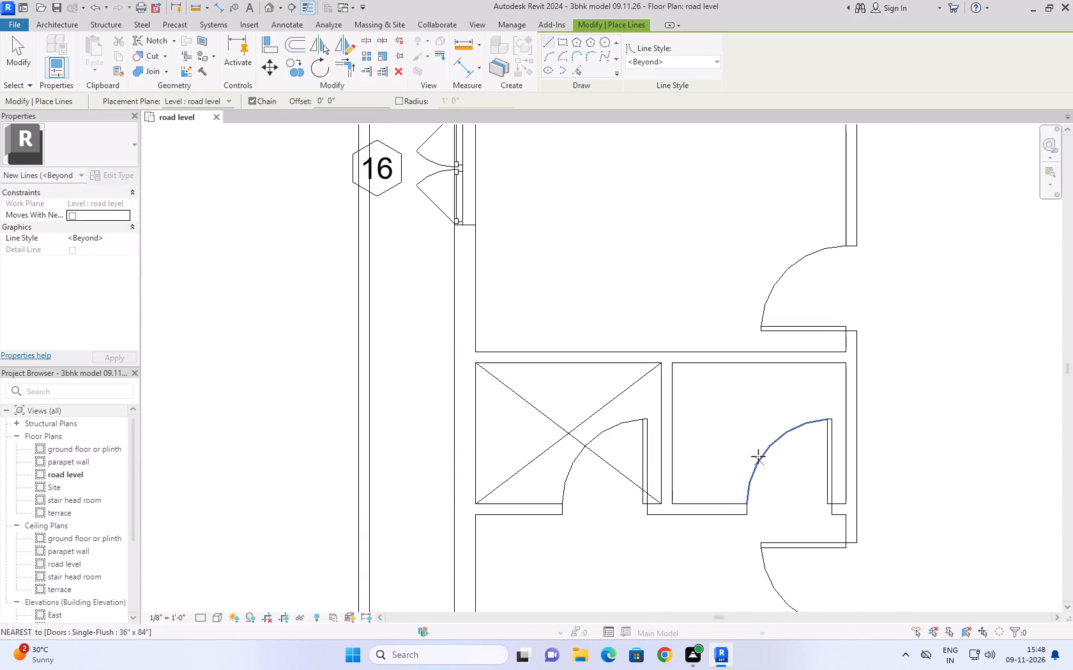
pyautogui.scroll(-14, 758, 455)
pyautogui.scroll(-4, 814, 491)
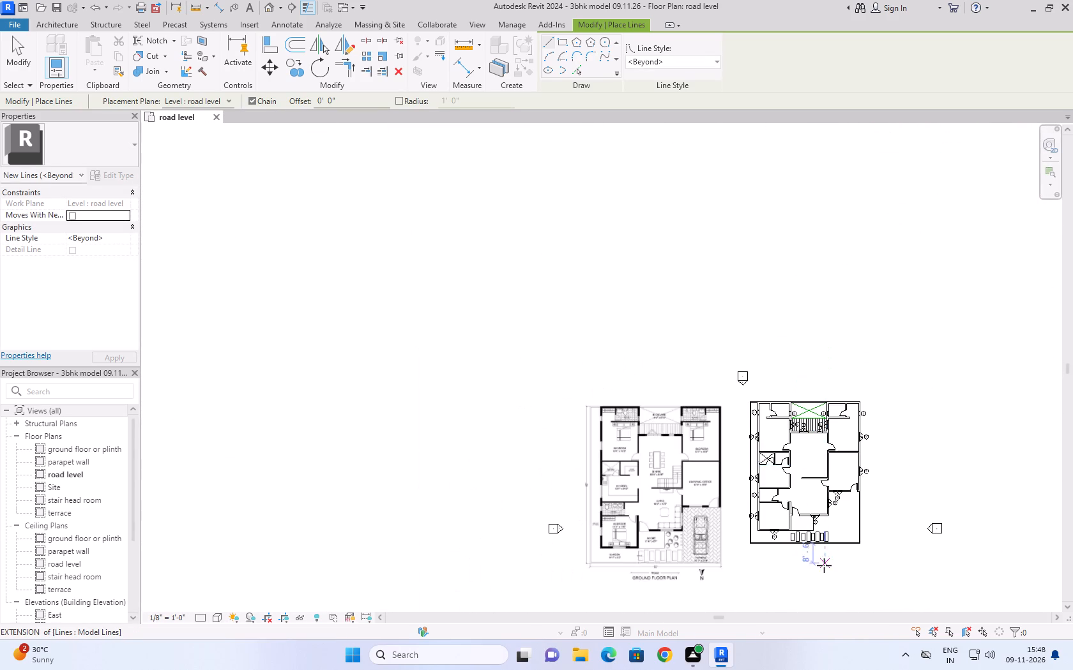
pyautogui.scroll(8, 824, 565)
pyautogui.click(16, 57)
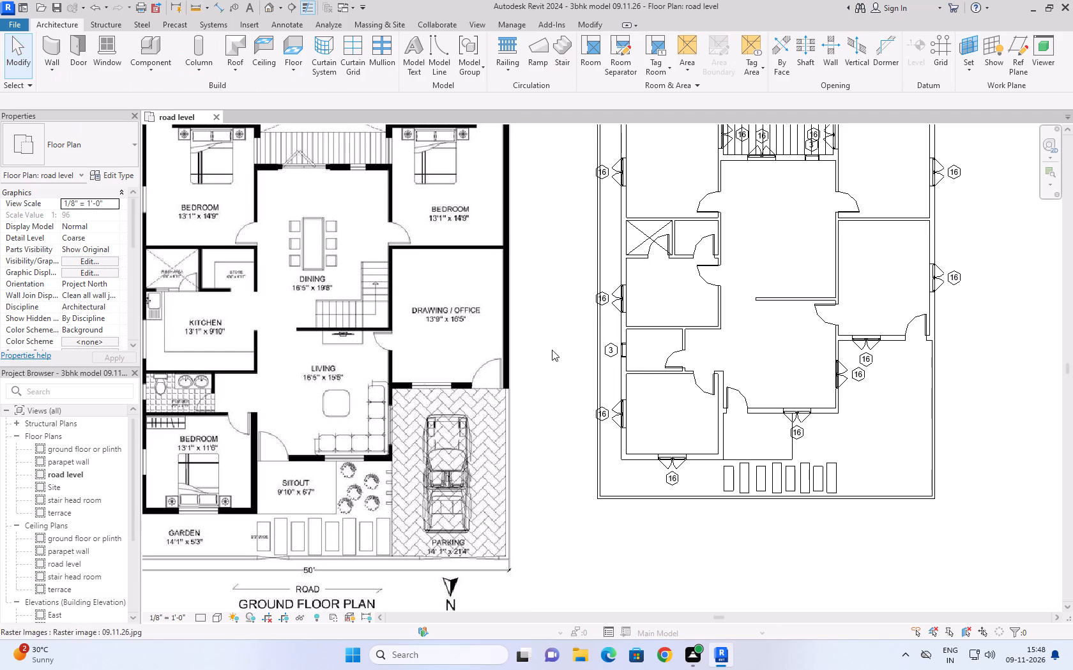
# Compare the modelled road-level plan with the reference ground floor plan, examining the staircase, drawing/office, kitchen, store and sitout for remaining details.
pyautogui.scroll(-3, 694, 514)
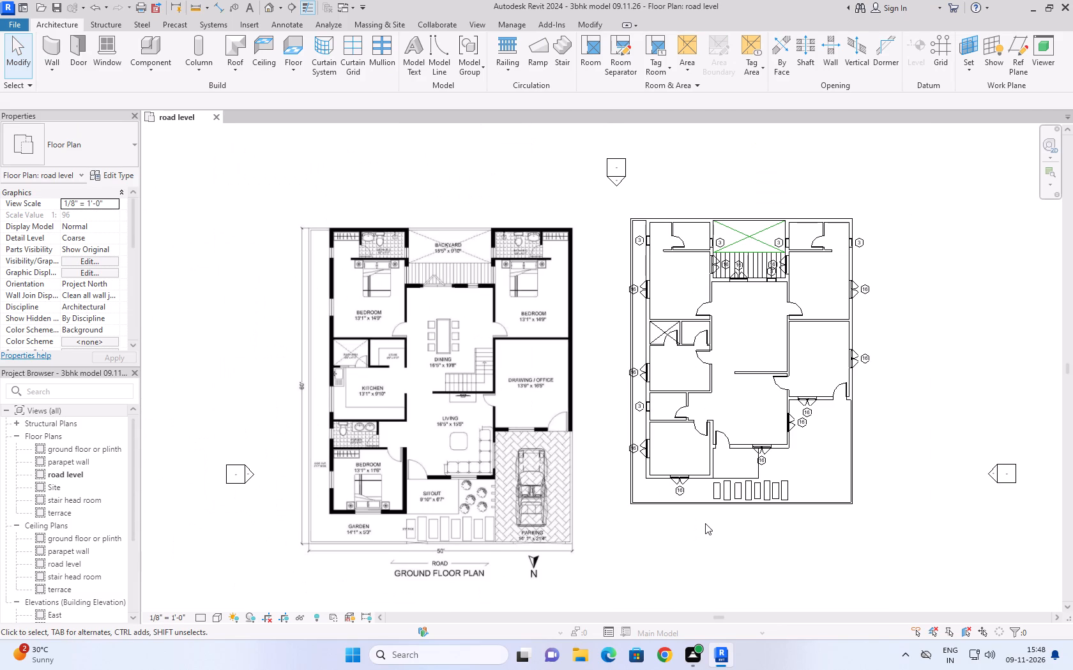
pyautogui.scroll(5, 705, 523)
pyautogui.scroll(-1, 648, 539)
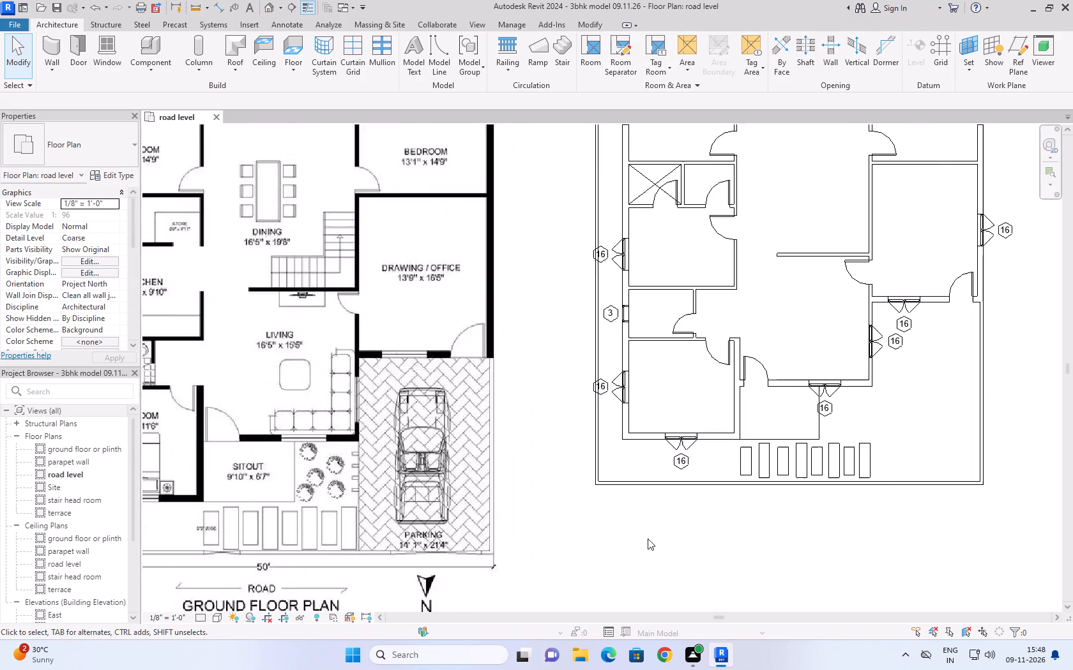
pyautogui.scroll(-6, 648, 539)
pyautogui.scroll(4, 326, 525)
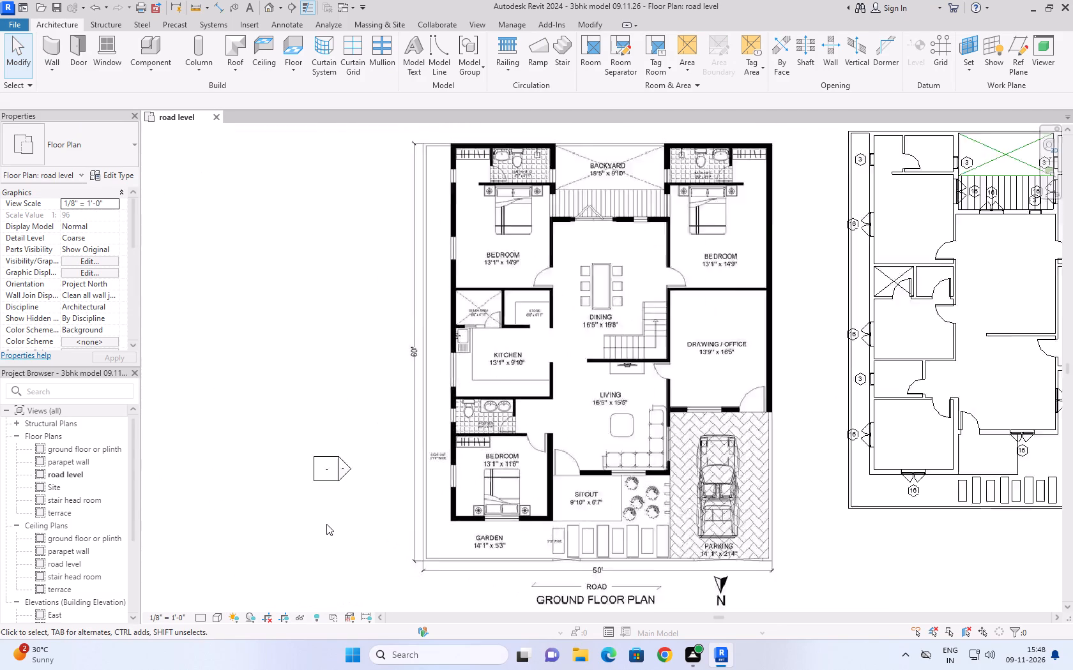
pyautogui.scroll(1, 326, 524)
pyautogui.scroll(-6, 829, 543)
pyautogui.moveTo(960, 558); pyautogui.dragTo(744, 533, button='middle')
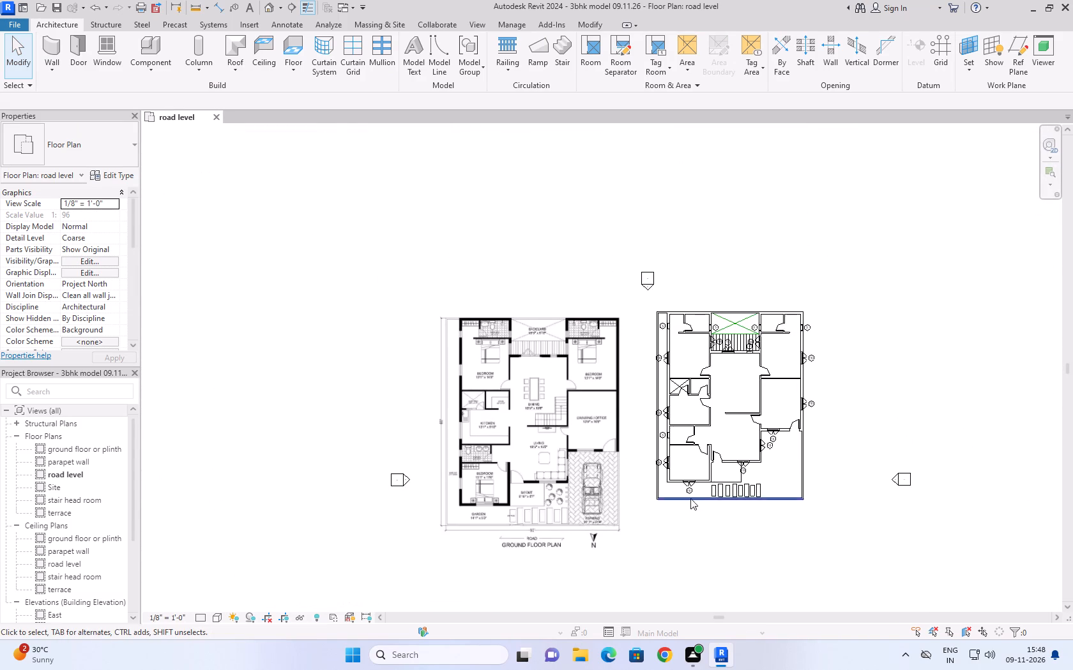
pyautogui.scroll(4, 694, 496)
pyautogui.scroll(4, 378, 495)
pyautogui.moveTo(461, 476); pyautogui.dragTo(405, 478, button='middle')
pyautogui.scroll(-3, 404, 477)
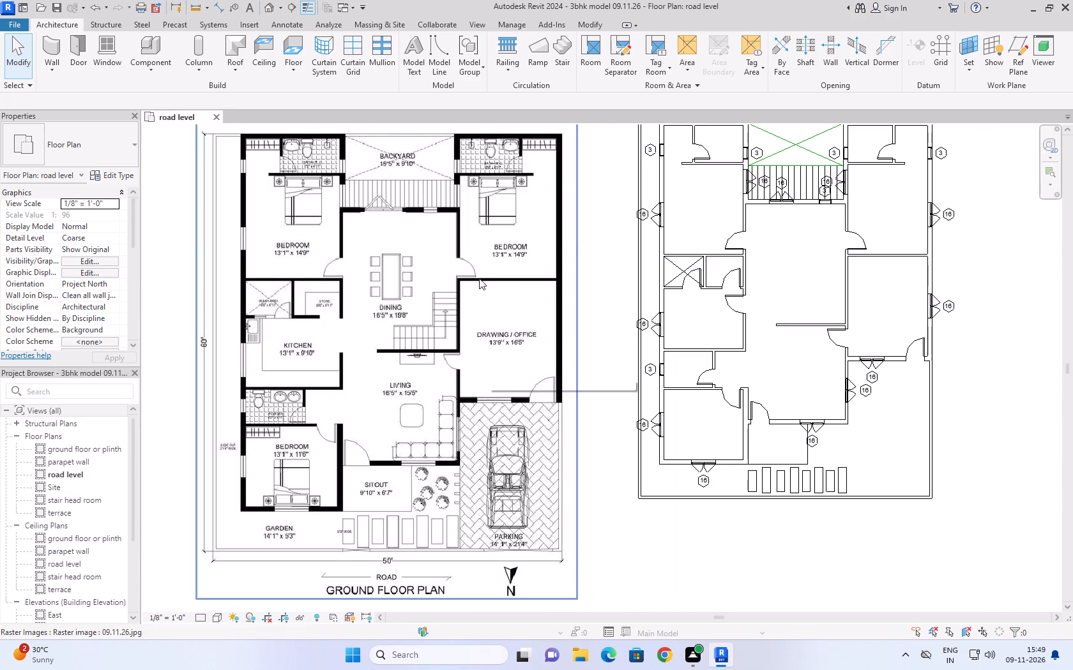
pyautogui.scroll(8, 480, 304)
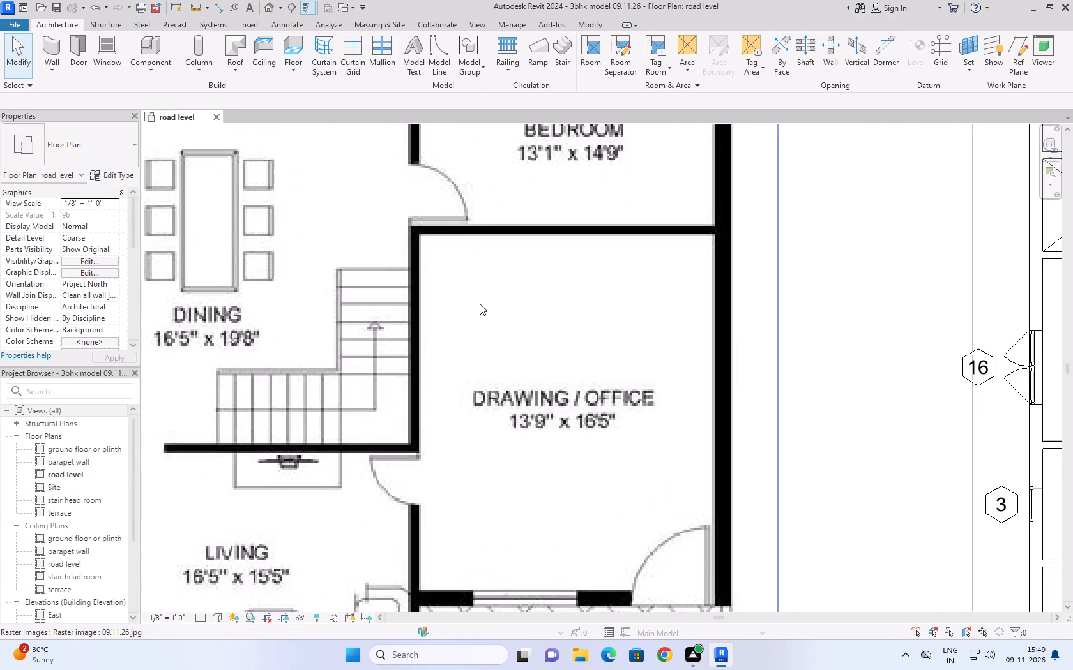
pyautogui.scroll(-8, 480, 304)
pyautogui.moveTo(459, 327); pyautogui.dragTo(426, 367, button='middle')
pyautogui.scroll(-1, 426, 367)
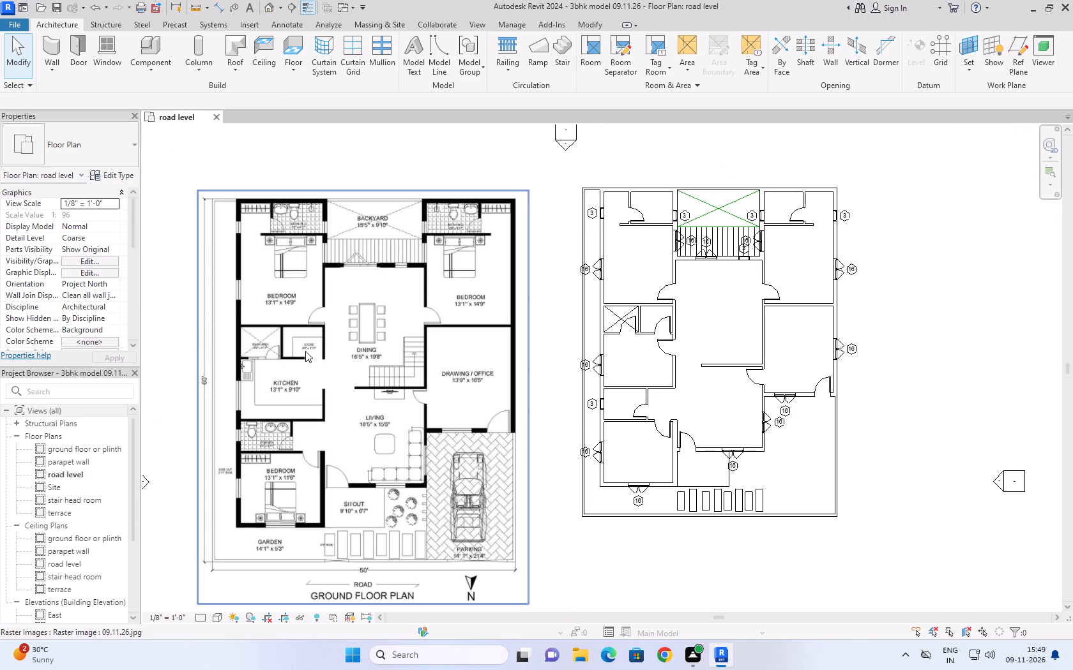
pyautogui.scroll(10, 305, 351)
pyautogui.scroll(-9, 305, 351)
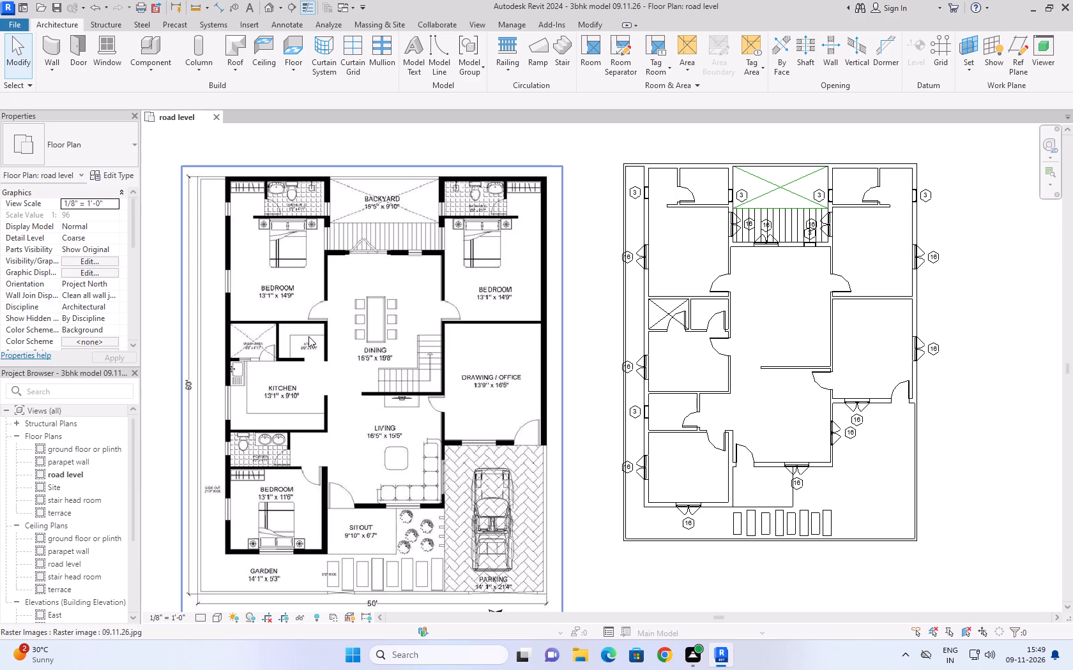
pyautogui.scroll(-2, 277, 398)
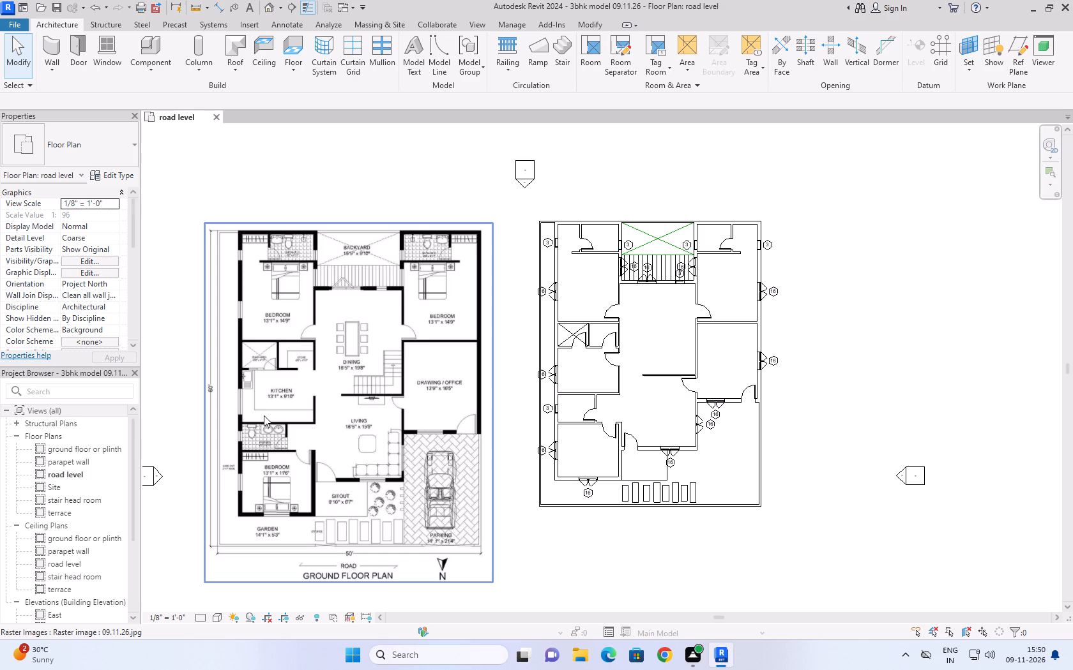
pyautogui.click(13, 67)
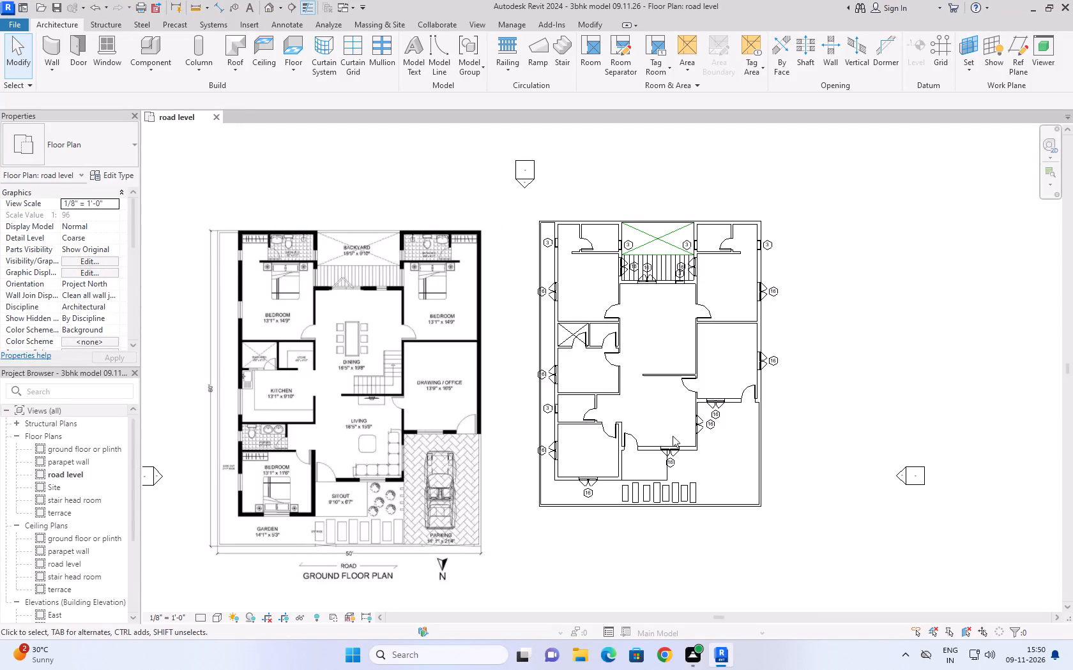
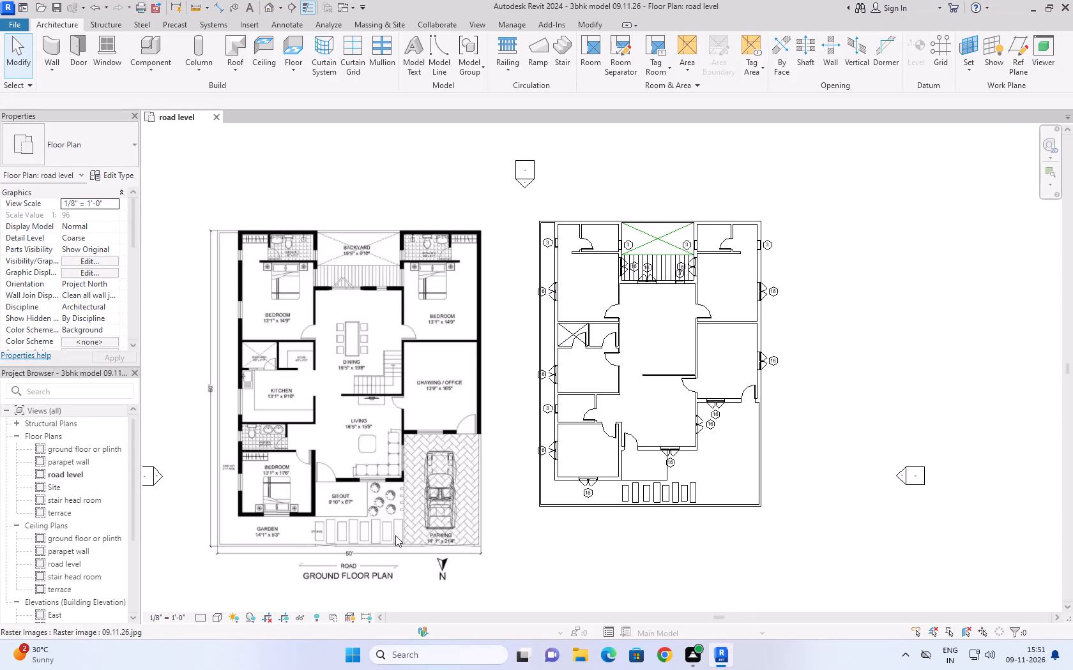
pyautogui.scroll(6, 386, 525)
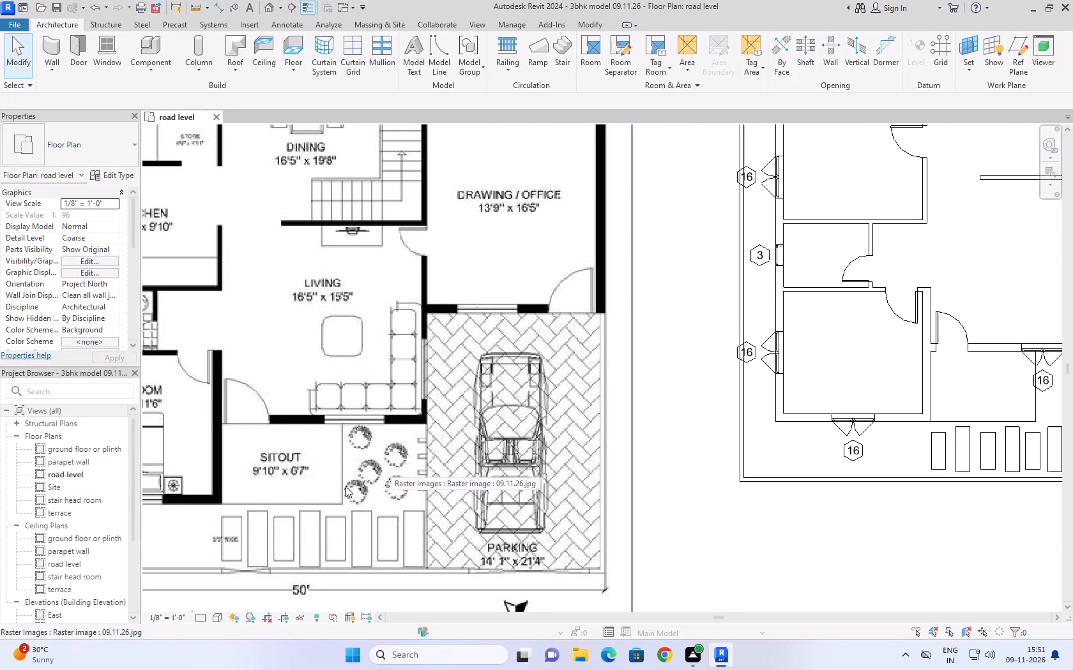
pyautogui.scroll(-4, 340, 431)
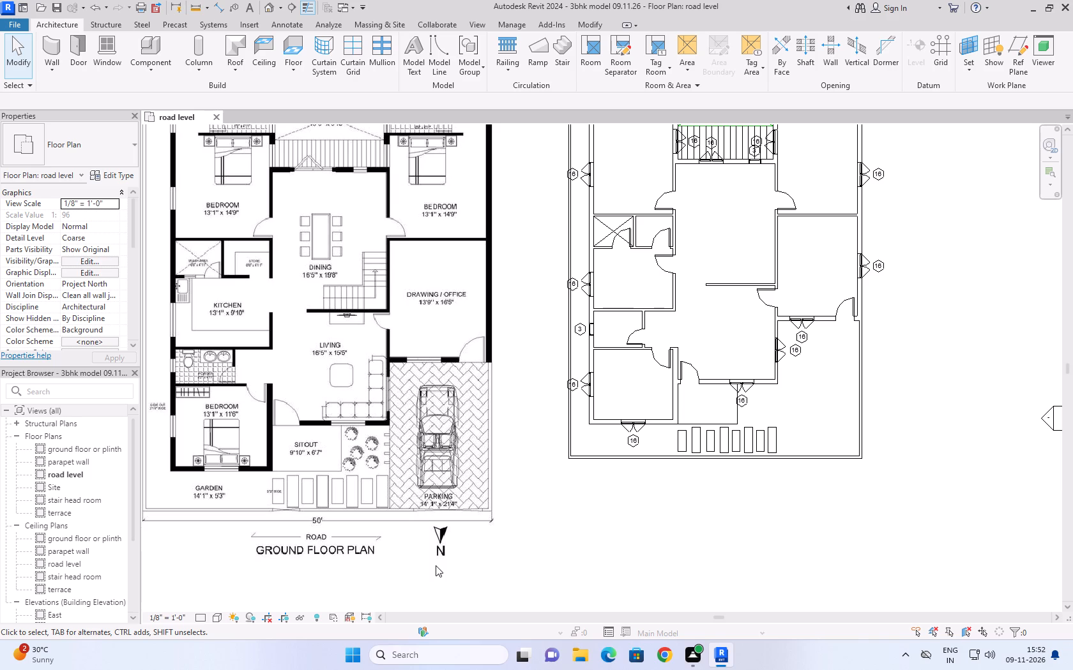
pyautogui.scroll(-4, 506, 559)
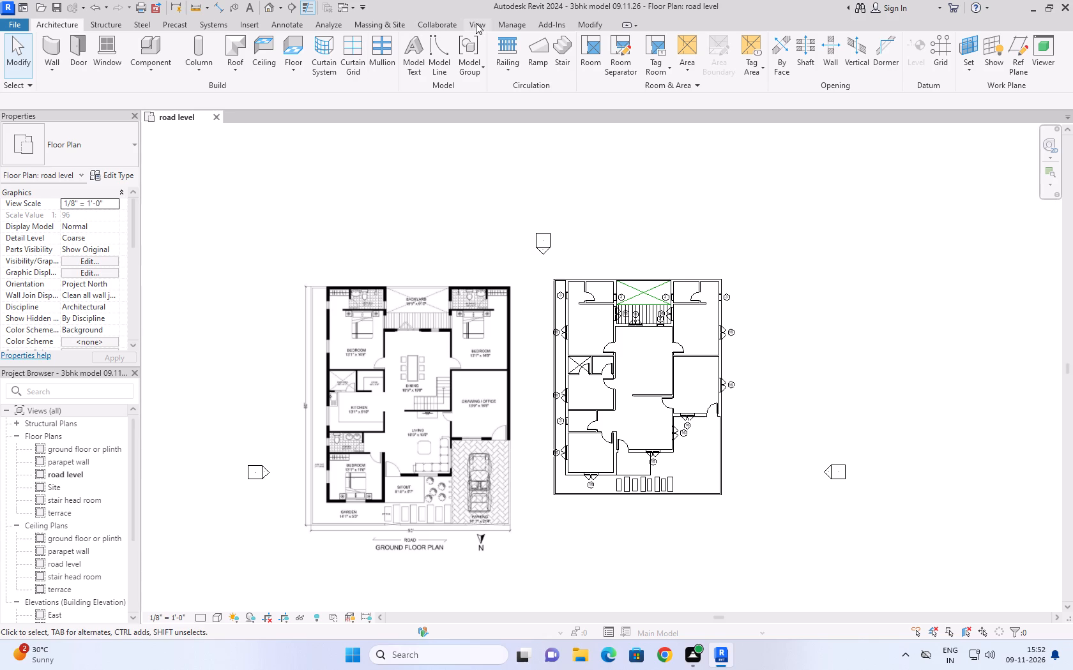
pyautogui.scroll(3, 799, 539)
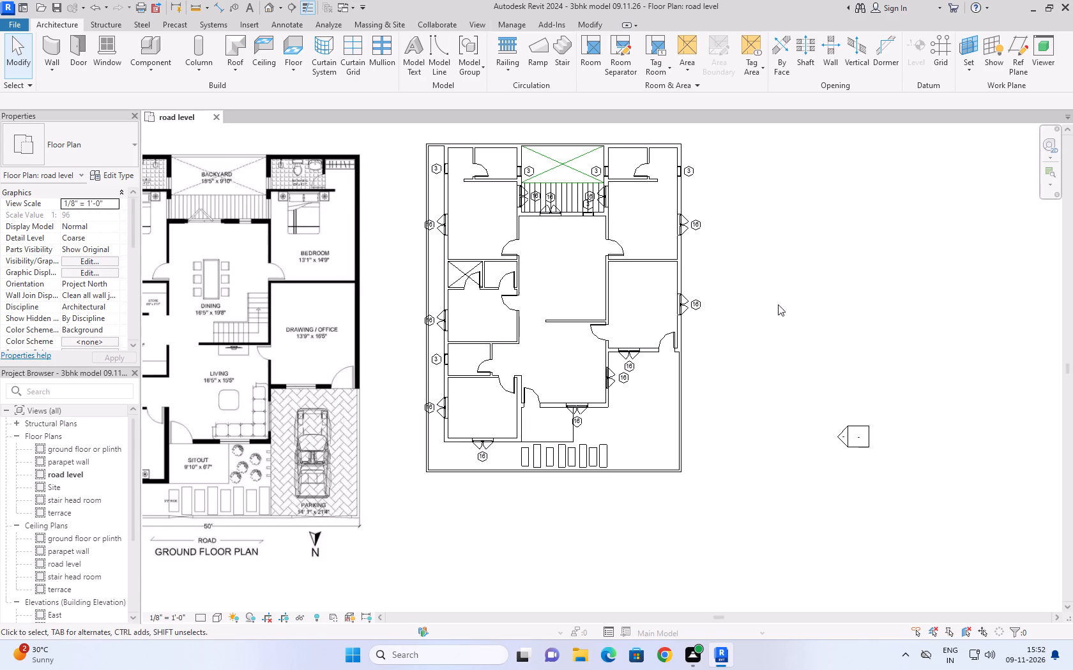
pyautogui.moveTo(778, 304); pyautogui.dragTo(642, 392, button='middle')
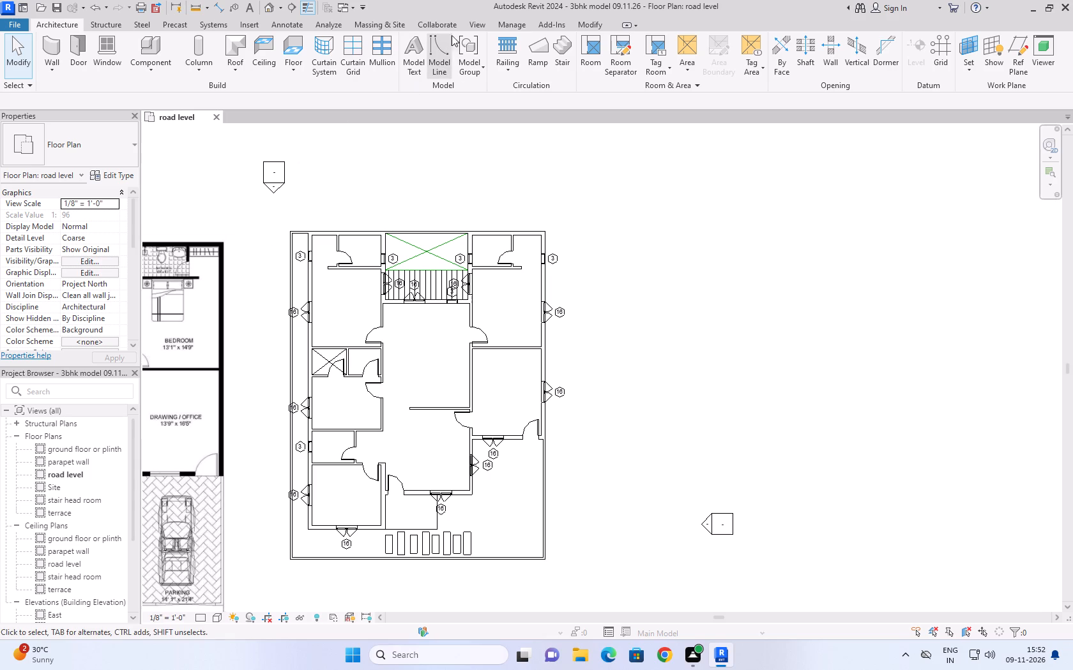
# Open the default 3D view of the house model and switch its visual style to Realistic.
pyautogui.click(466, 28)
pyautogui.click(469, 23)
pyautogui.click(400, 42)
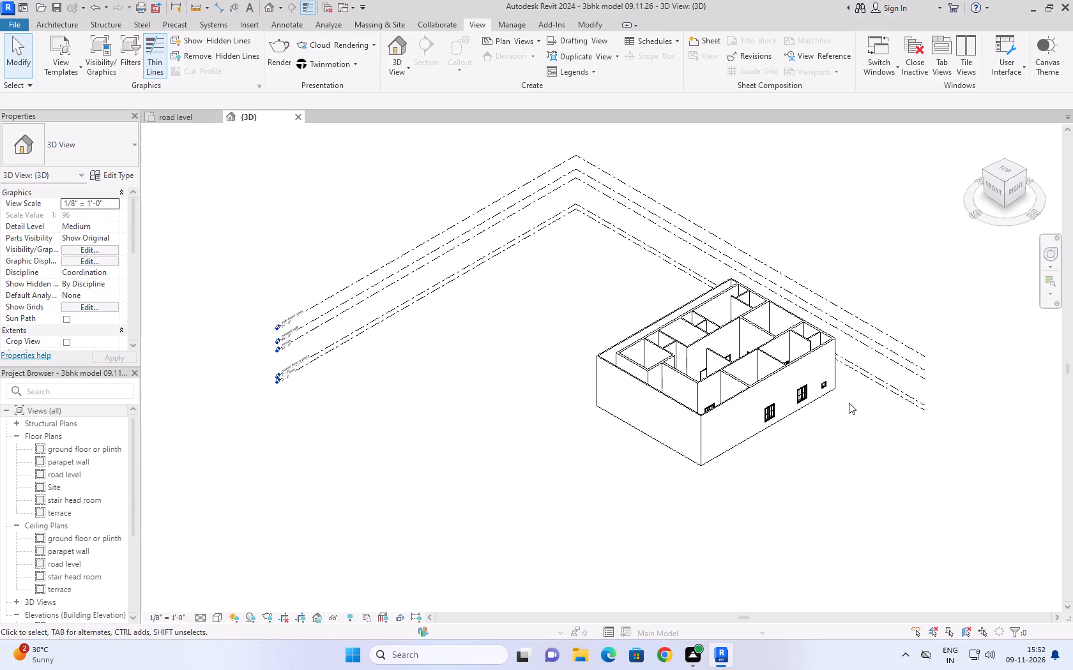
pyautogui.click(214, 620)
pyautogui.click(241, 594)
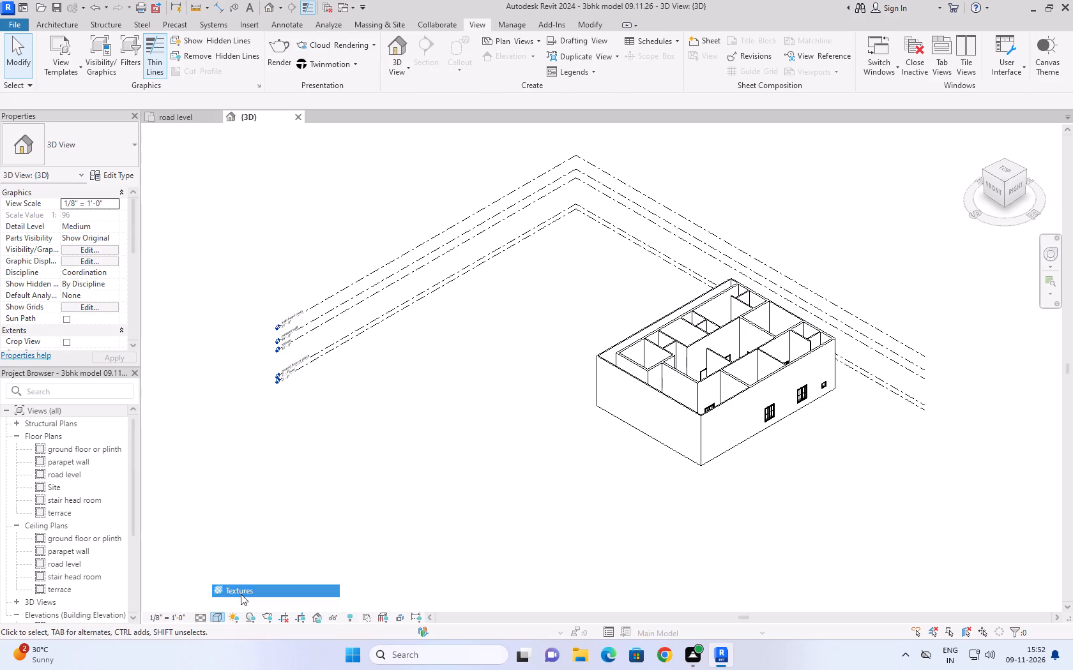
pyautogui.click(220, 618)
pyautogui.click(232, 604)
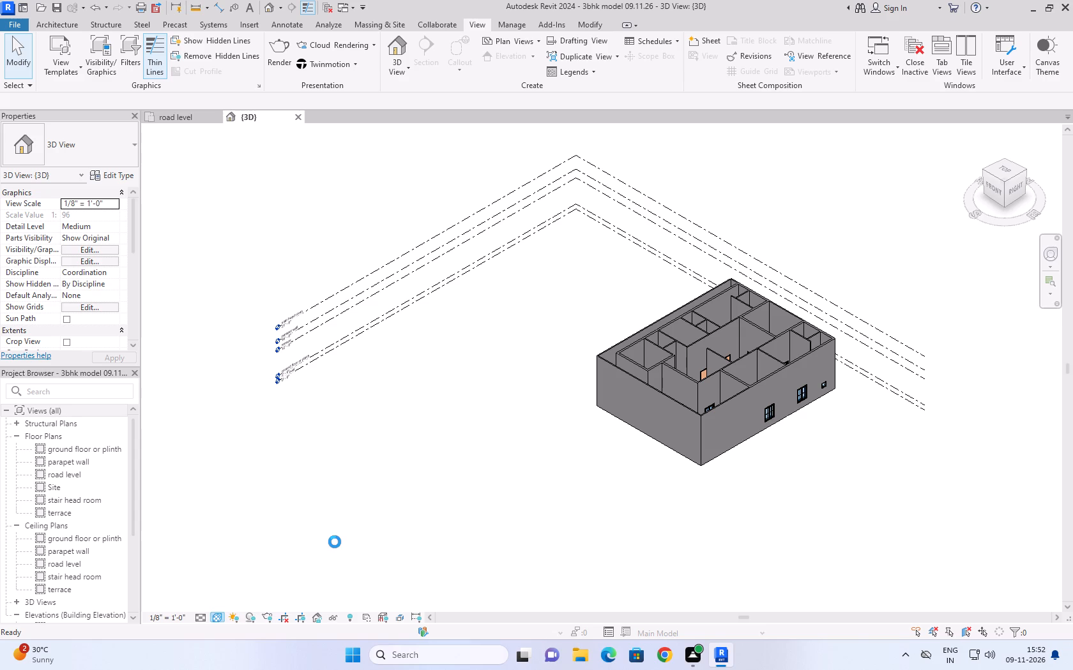
pyautogui.moveTo(466, 394); pyautogui.dragTo(298, 430, button='middle')
pyautogui.moveTo(298, 430); pyautogui.dragTo(293, 433, button='middle')
pyautogui.moveTo(885, 448); pyautogui.dragTo(686, 430, button='middle')
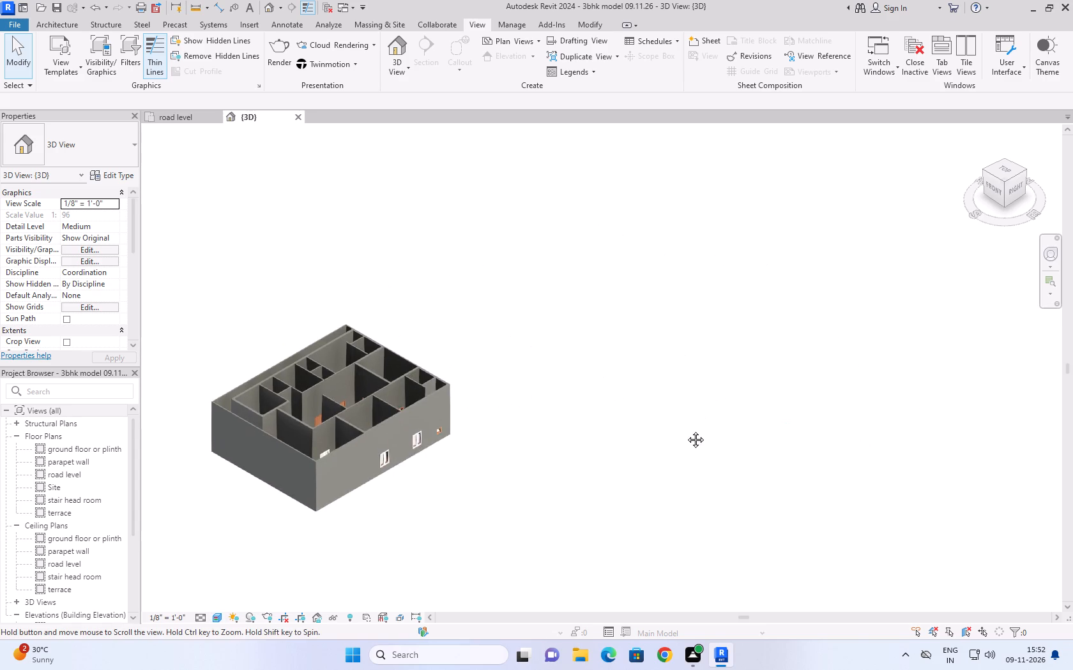
pyautogui.moveTo(686, 430); pyautogui.dragTo(706, 405, button='middle')
pyautogui.scroll(4, 257, 280)
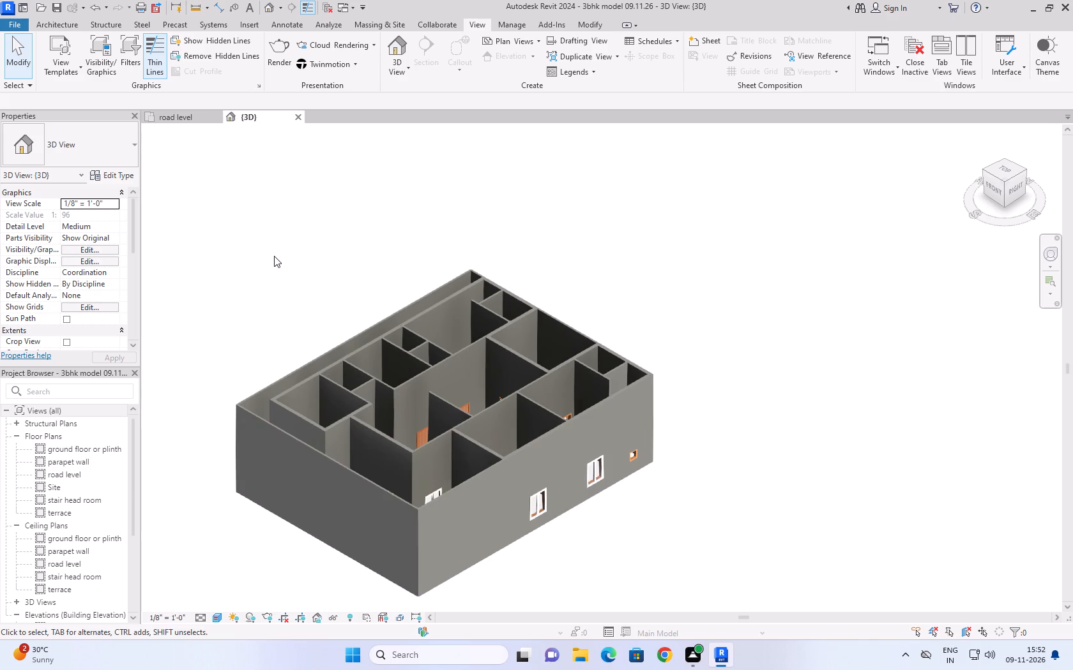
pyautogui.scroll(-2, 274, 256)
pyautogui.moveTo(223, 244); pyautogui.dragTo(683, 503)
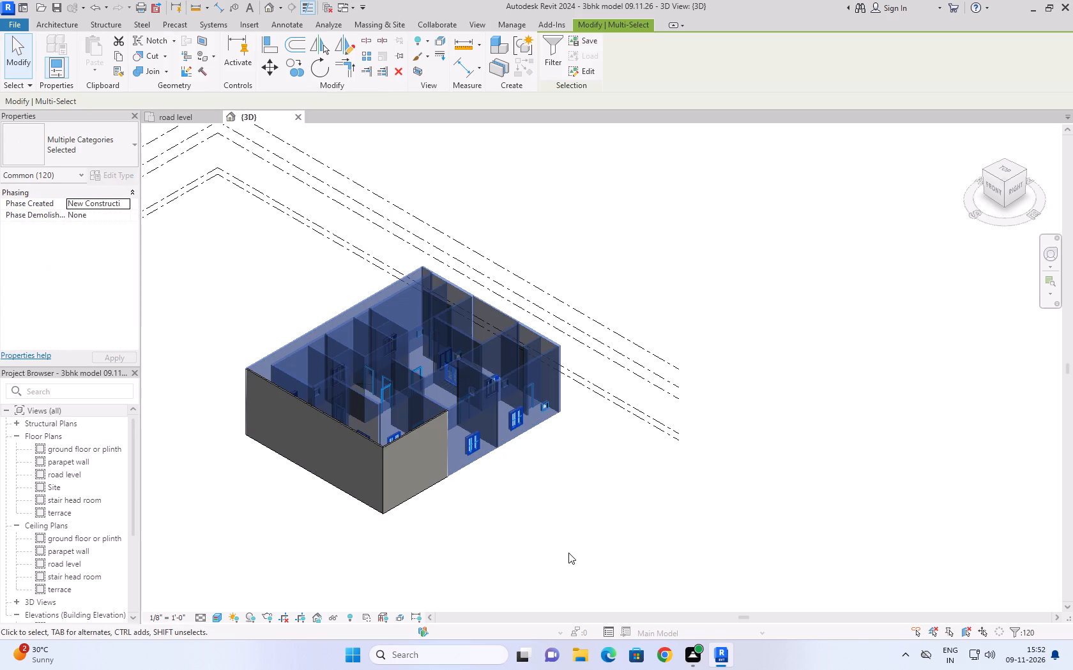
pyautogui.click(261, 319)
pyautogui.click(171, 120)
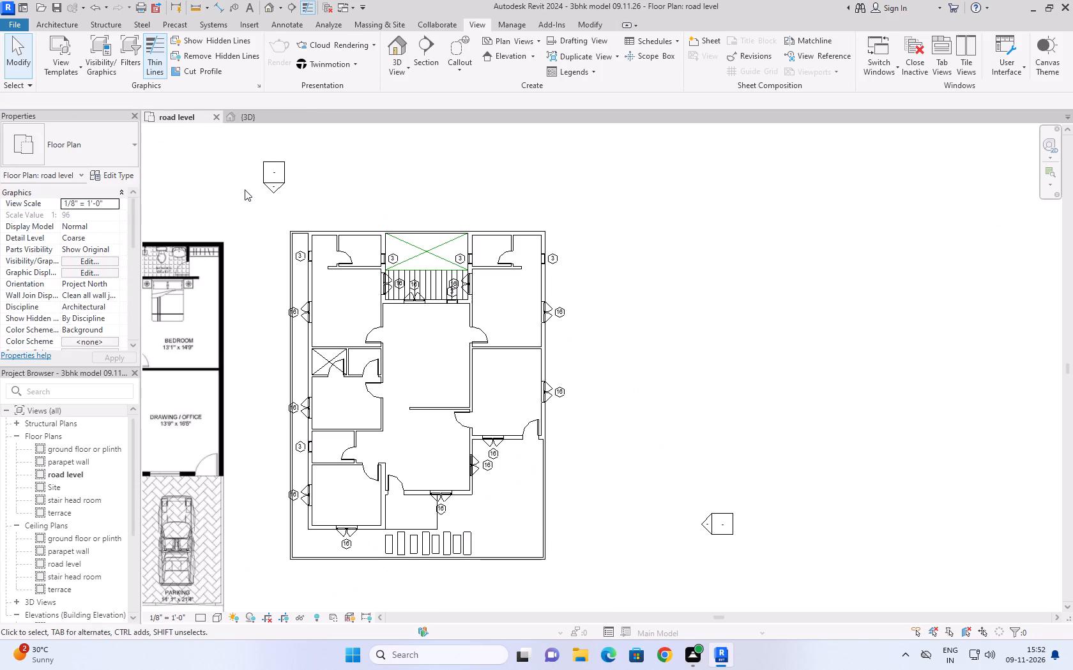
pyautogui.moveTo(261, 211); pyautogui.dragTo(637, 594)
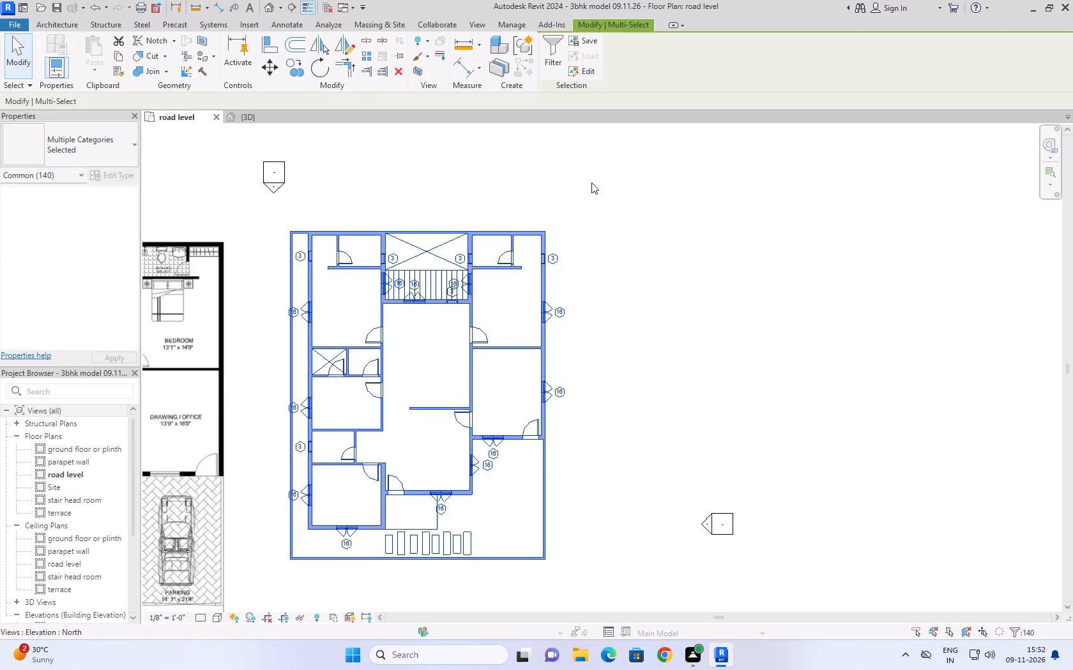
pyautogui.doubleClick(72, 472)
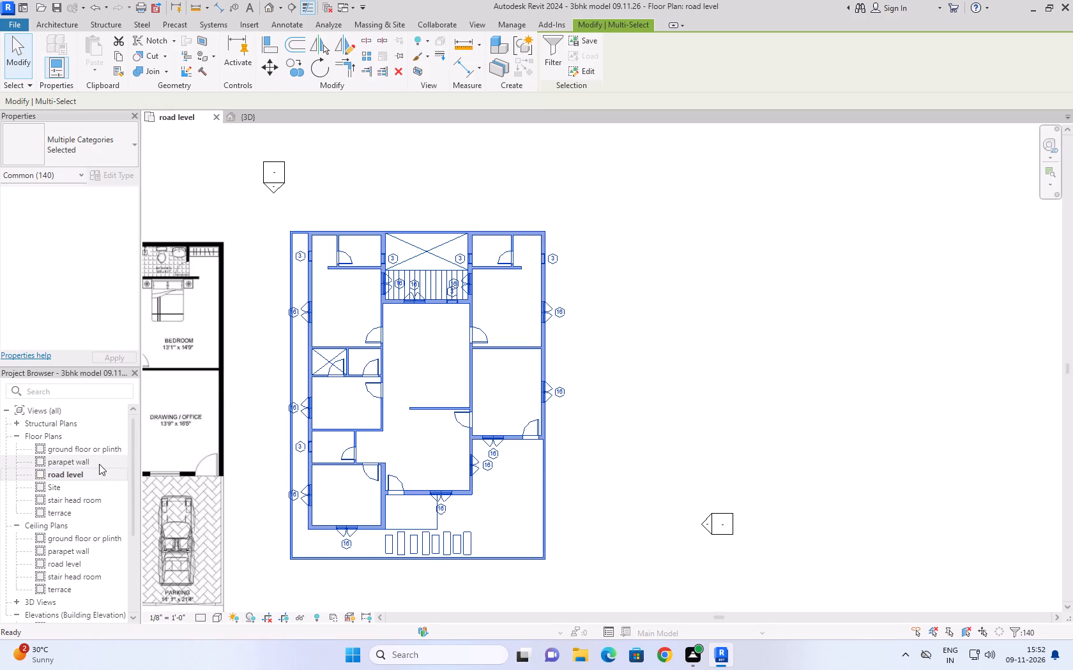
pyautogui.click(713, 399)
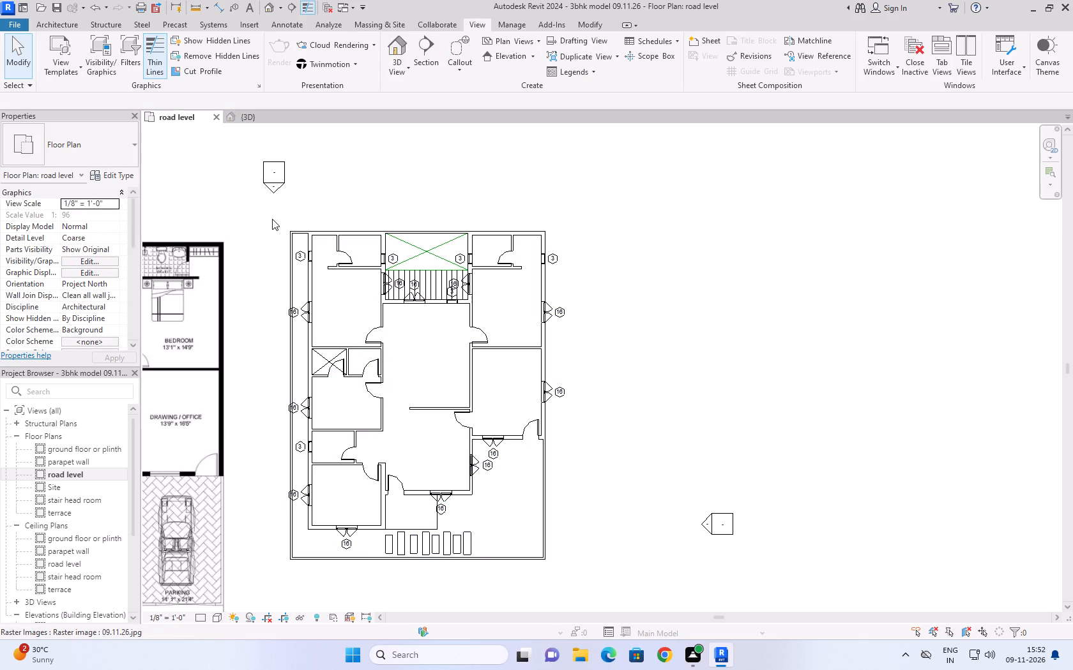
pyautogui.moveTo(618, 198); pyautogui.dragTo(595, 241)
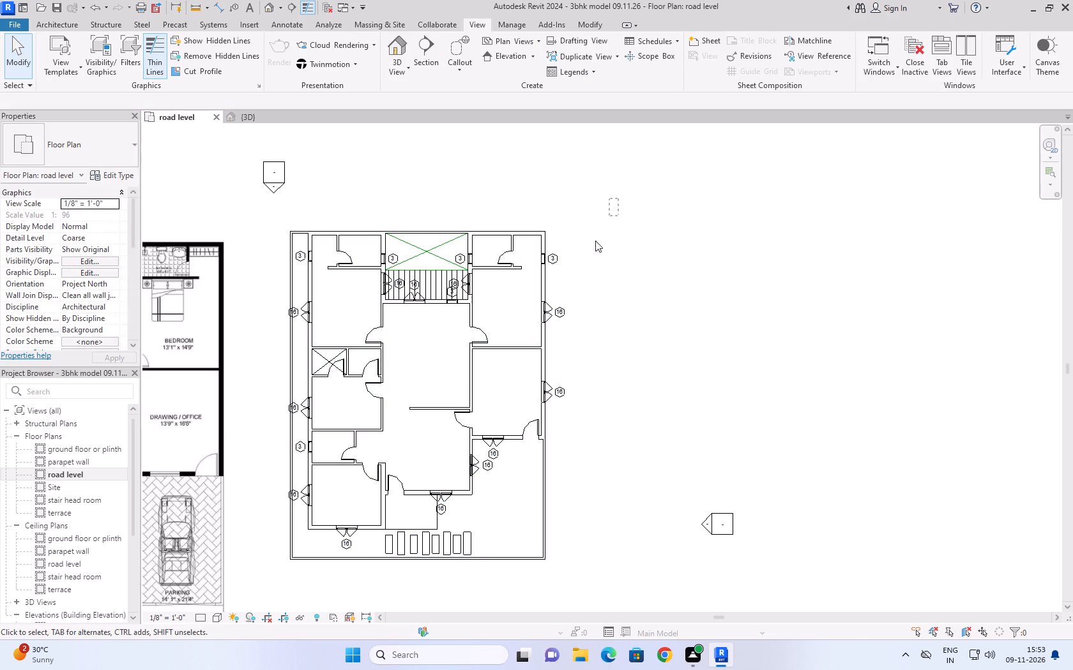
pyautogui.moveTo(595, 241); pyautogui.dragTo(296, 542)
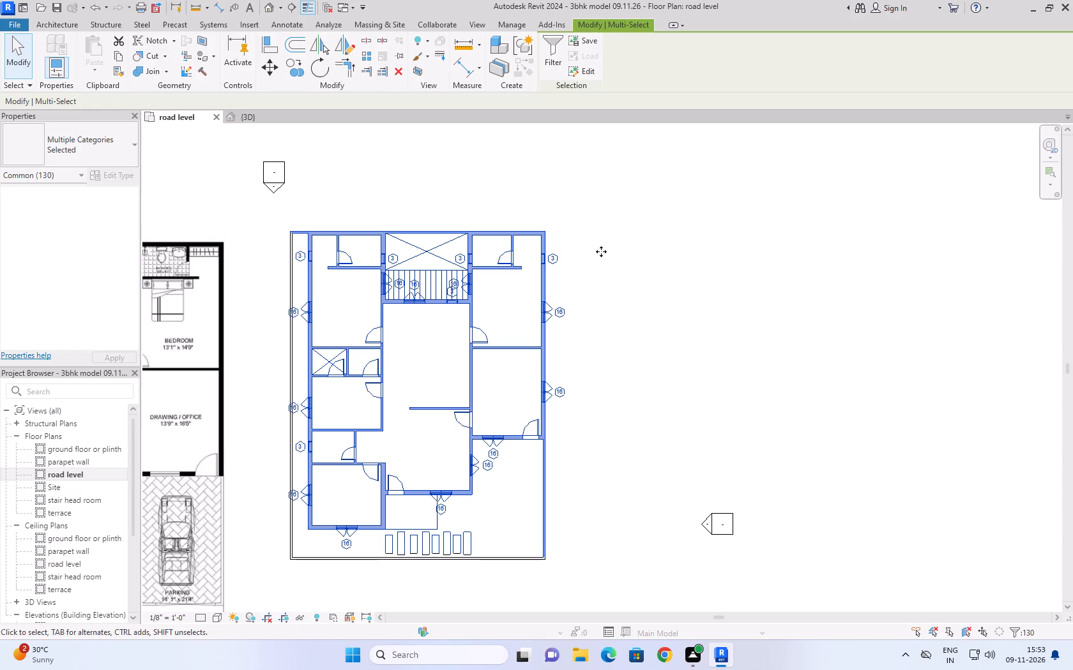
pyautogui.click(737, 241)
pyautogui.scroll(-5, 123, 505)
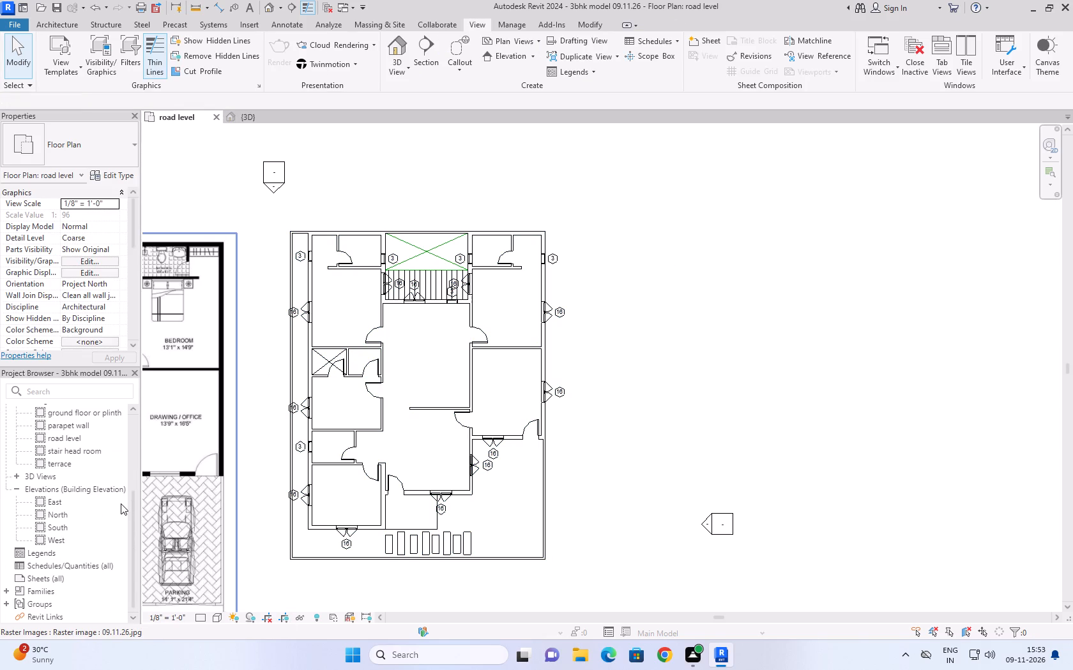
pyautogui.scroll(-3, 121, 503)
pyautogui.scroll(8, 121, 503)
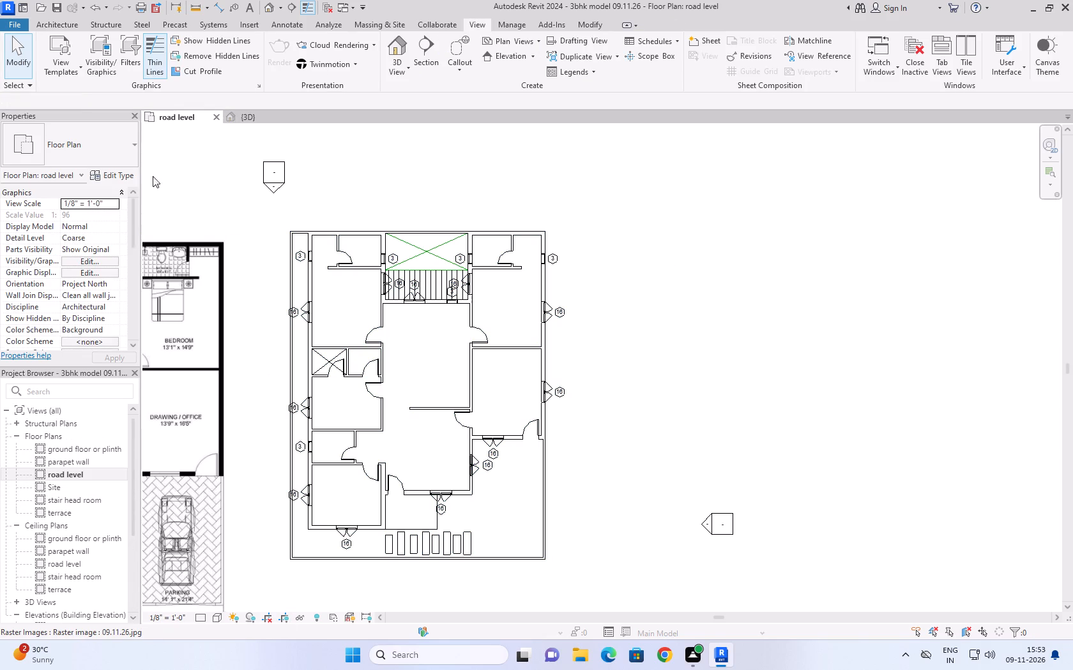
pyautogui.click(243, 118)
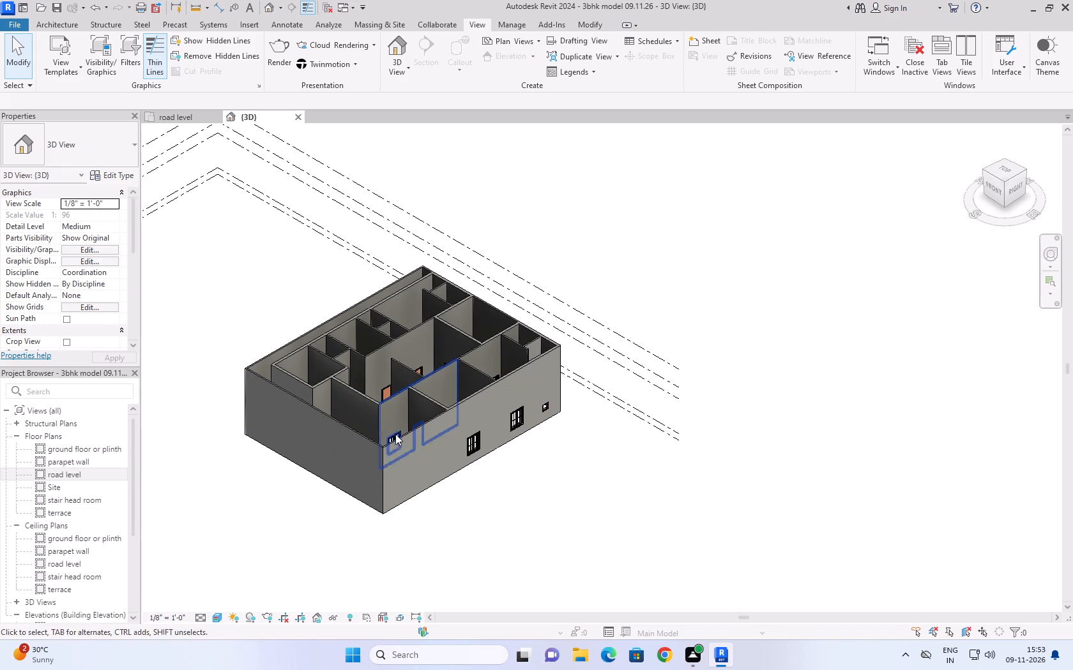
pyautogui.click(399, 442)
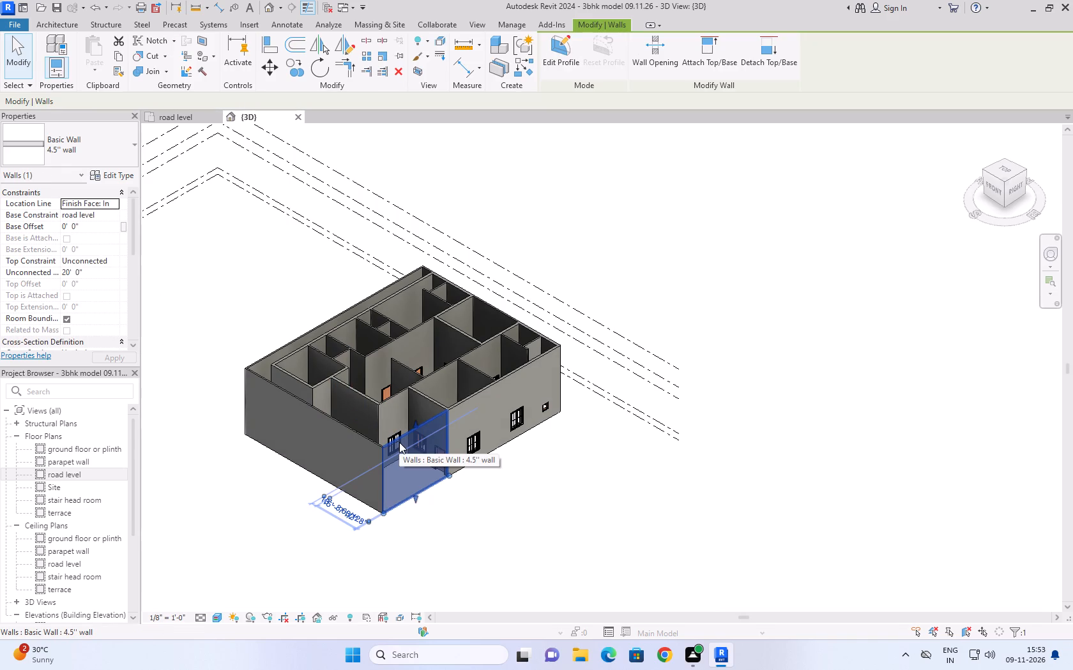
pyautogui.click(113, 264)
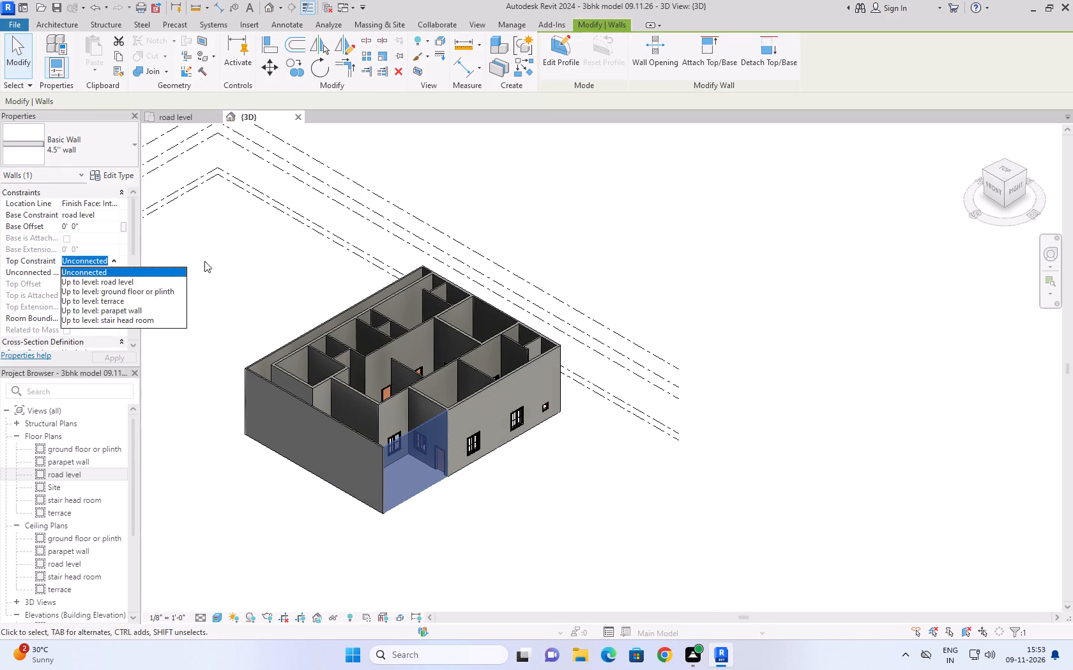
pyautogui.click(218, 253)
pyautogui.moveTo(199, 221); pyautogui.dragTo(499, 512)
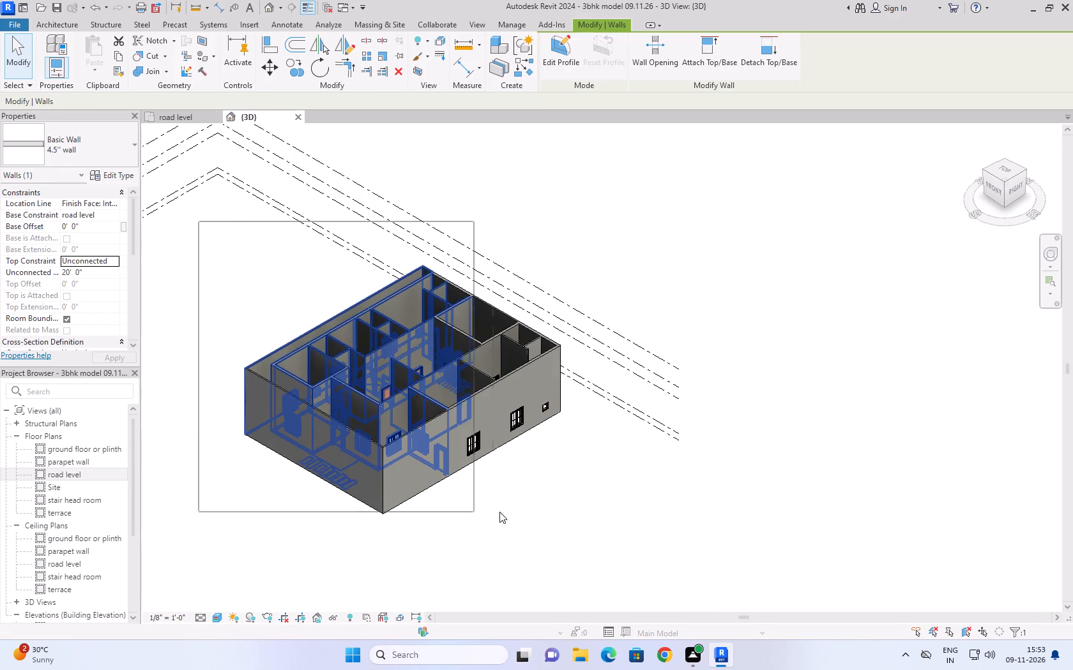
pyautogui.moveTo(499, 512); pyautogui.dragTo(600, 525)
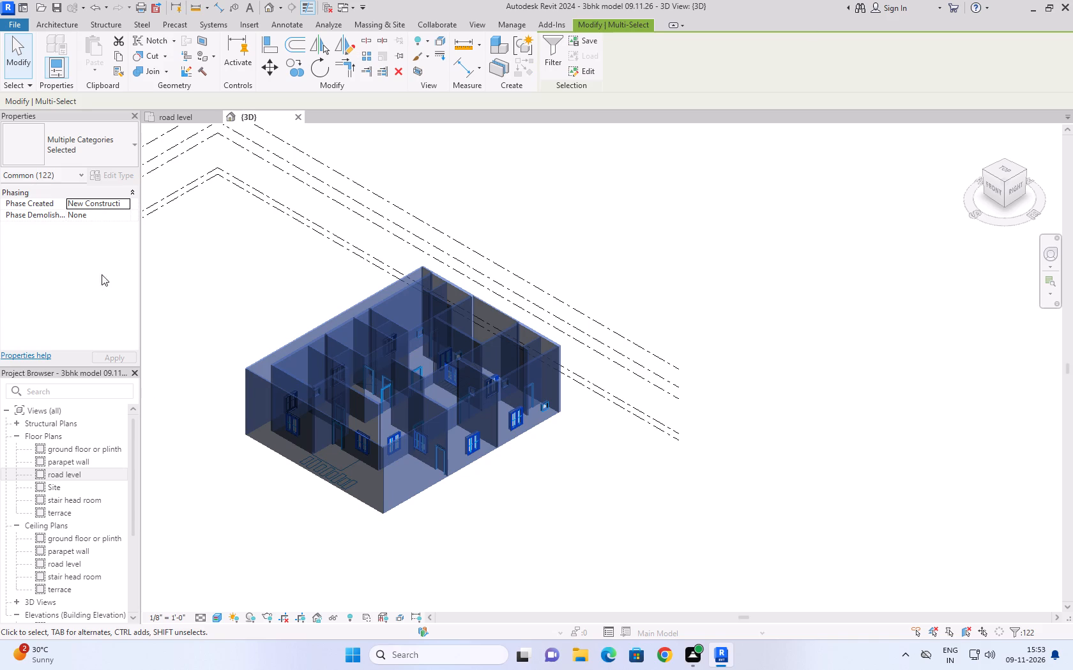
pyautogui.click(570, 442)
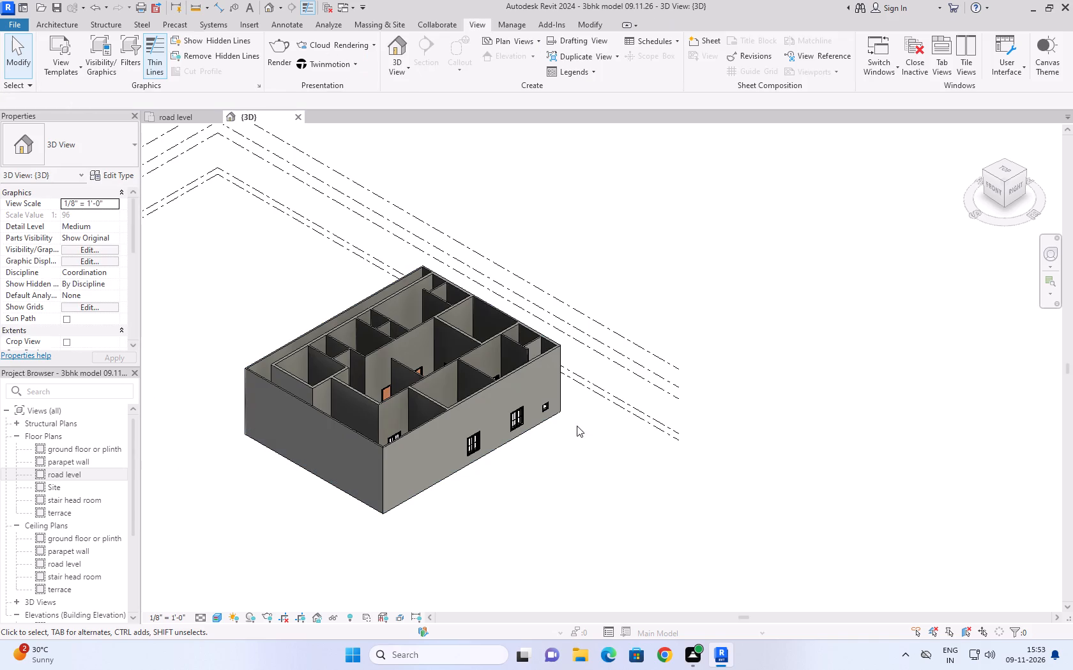
# Select all instances of the 9" wall type and set their top constraint to Up to level: terrace.
pyautogui.click(494, 387)
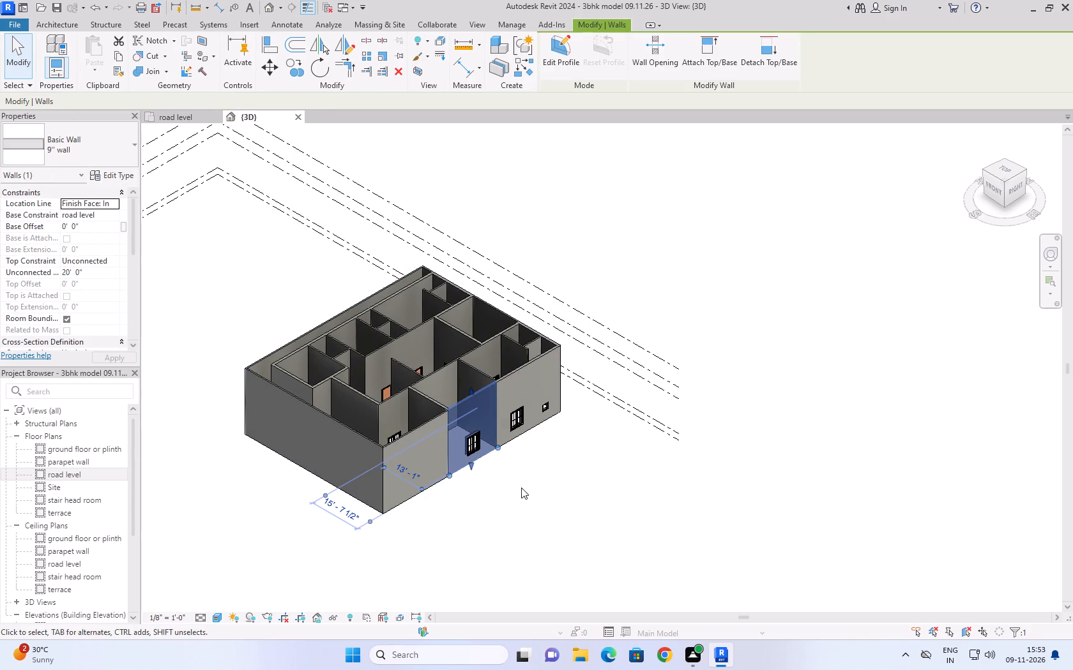
pyautogui.write('sa')
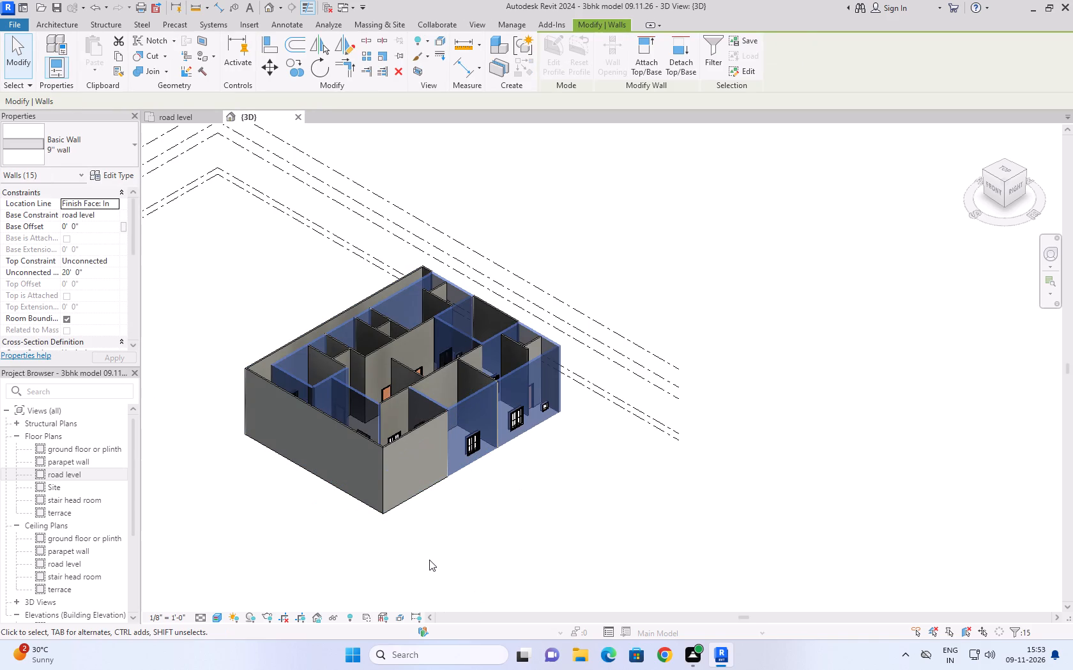
pyautogui.click(114, 260)
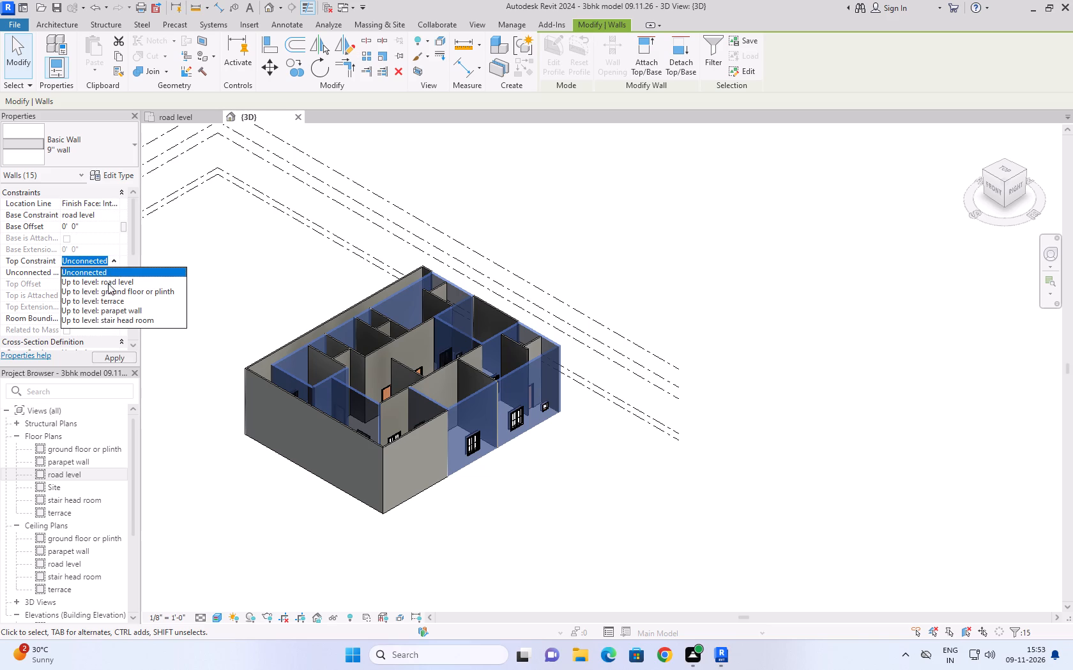
pyautogui.click(109, 301)
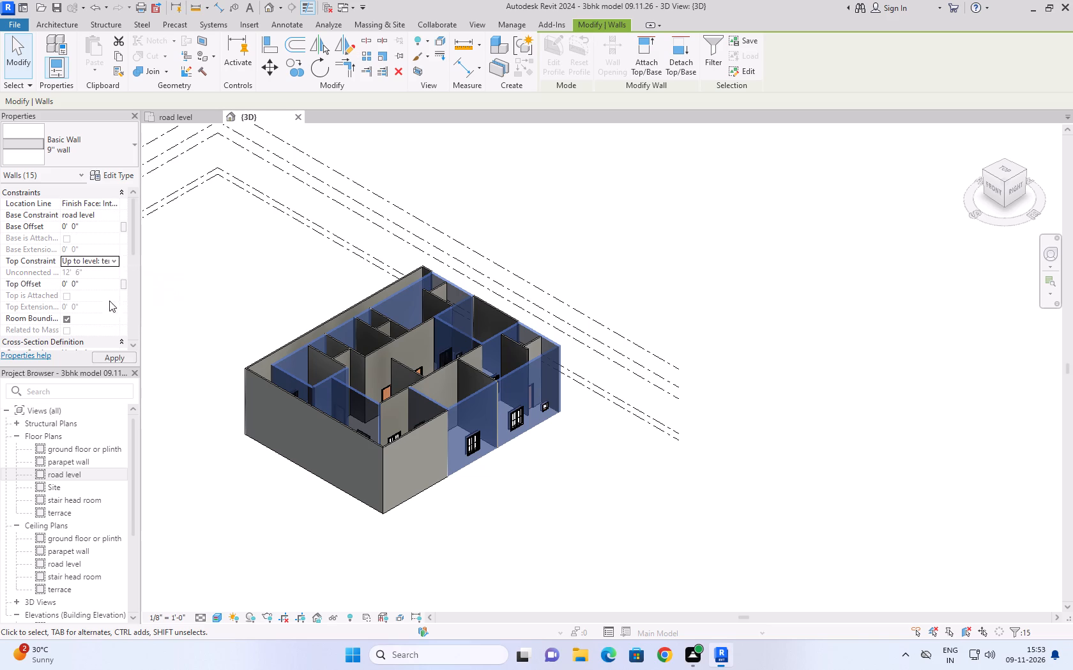
pyautogui.click(191, 431)
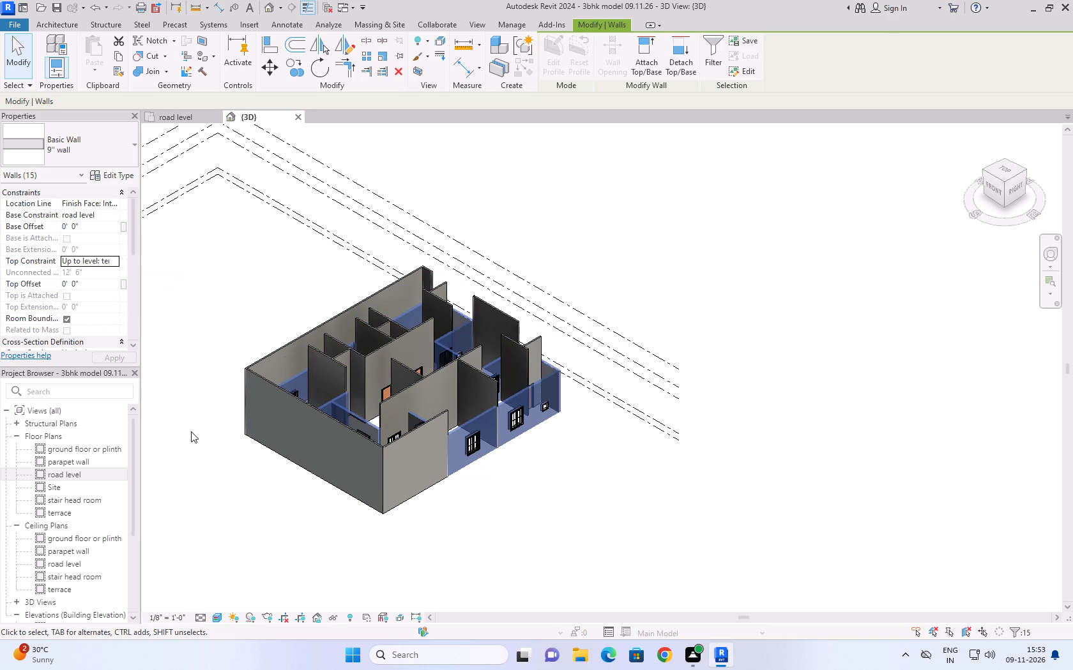
# Select all instances of the 4.5" wall type and set their top constraint to Up to level: terrace.
pyautogui.click(432, 422)
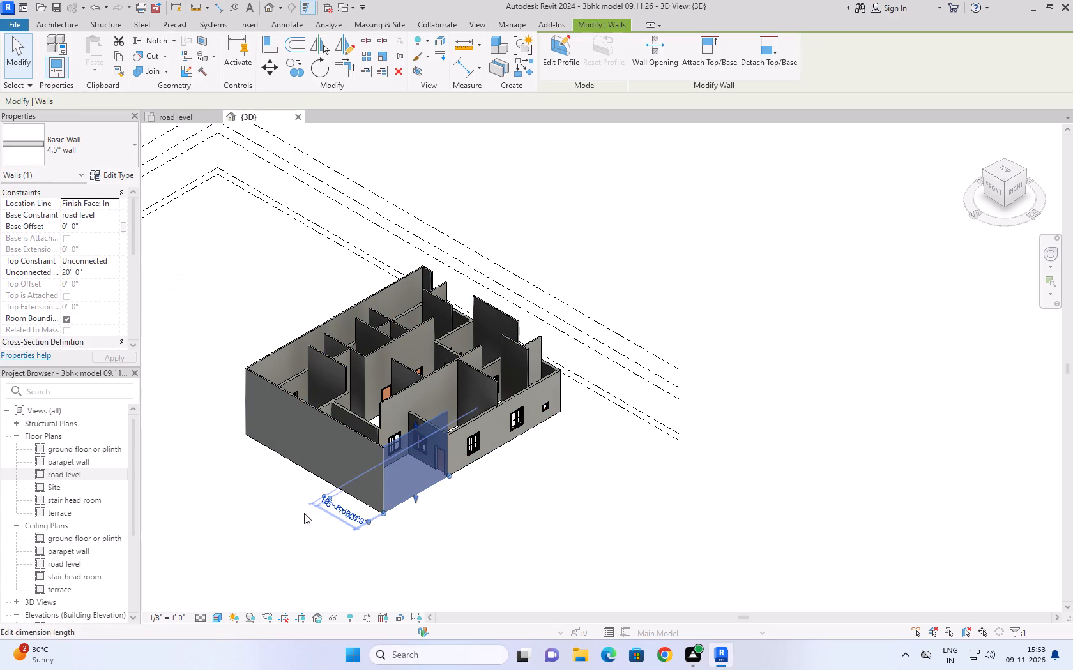
pyautogui.write('sa')
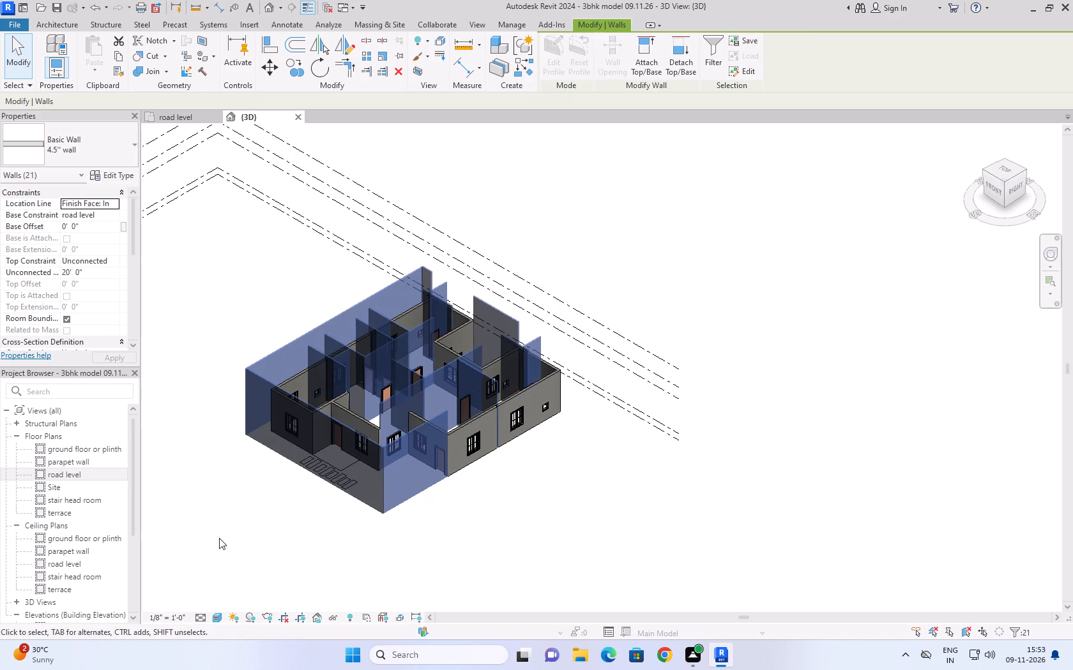
pyautogui.click(110, 264)
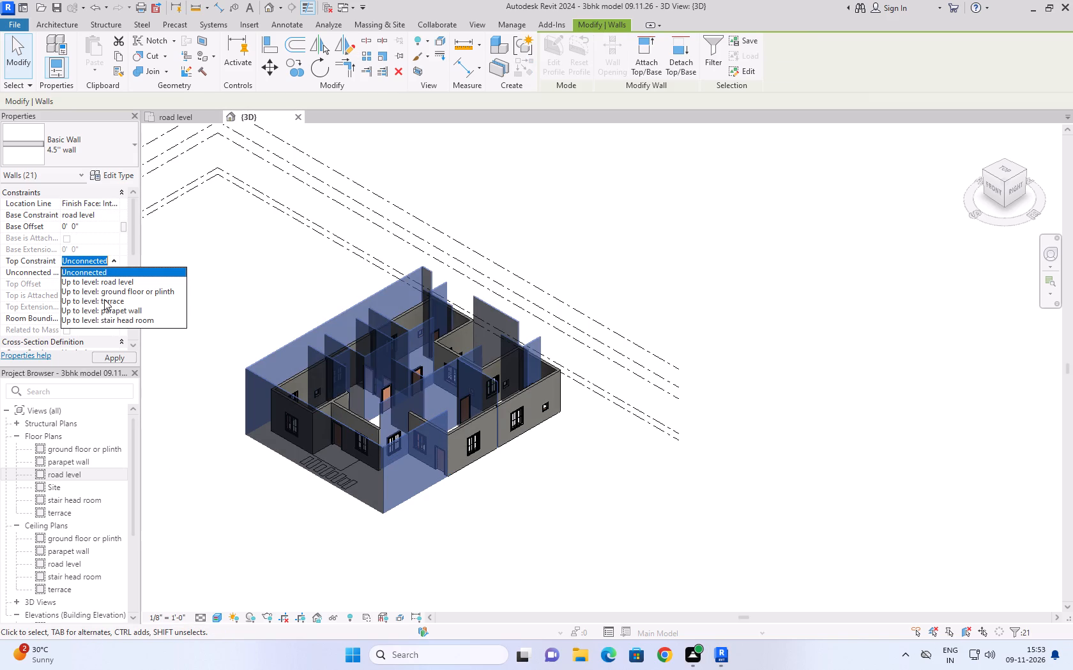
pyautogui.click(104, 299)
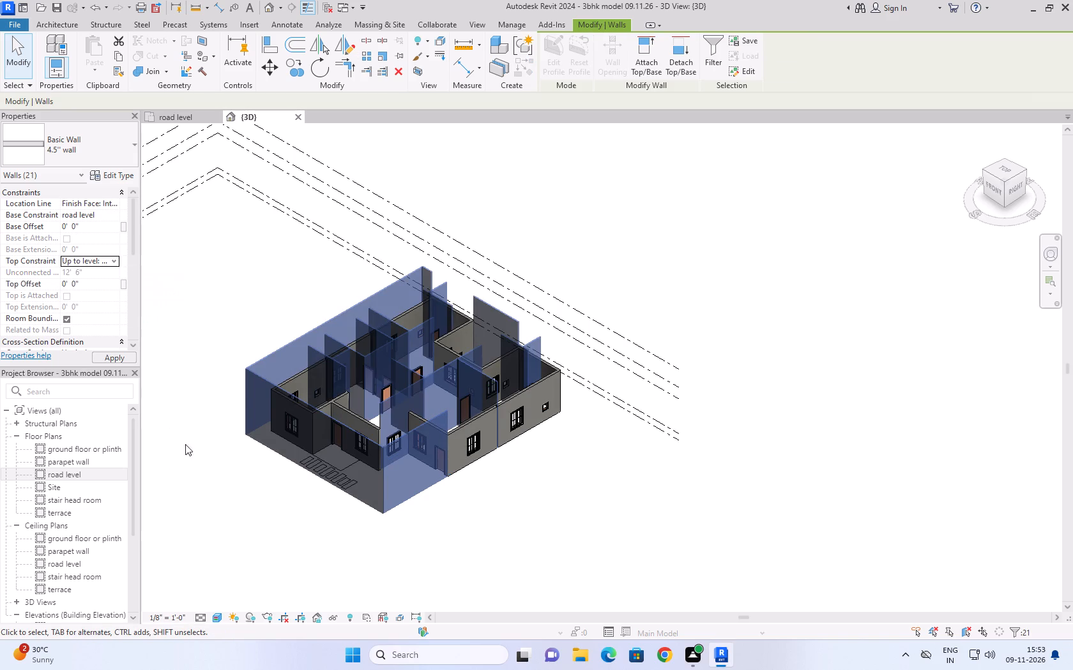
# Clear the wall selection and examine the raised walls, openings and staircase area of the 3D model from several angles.
pyautogui.click(227, 482)
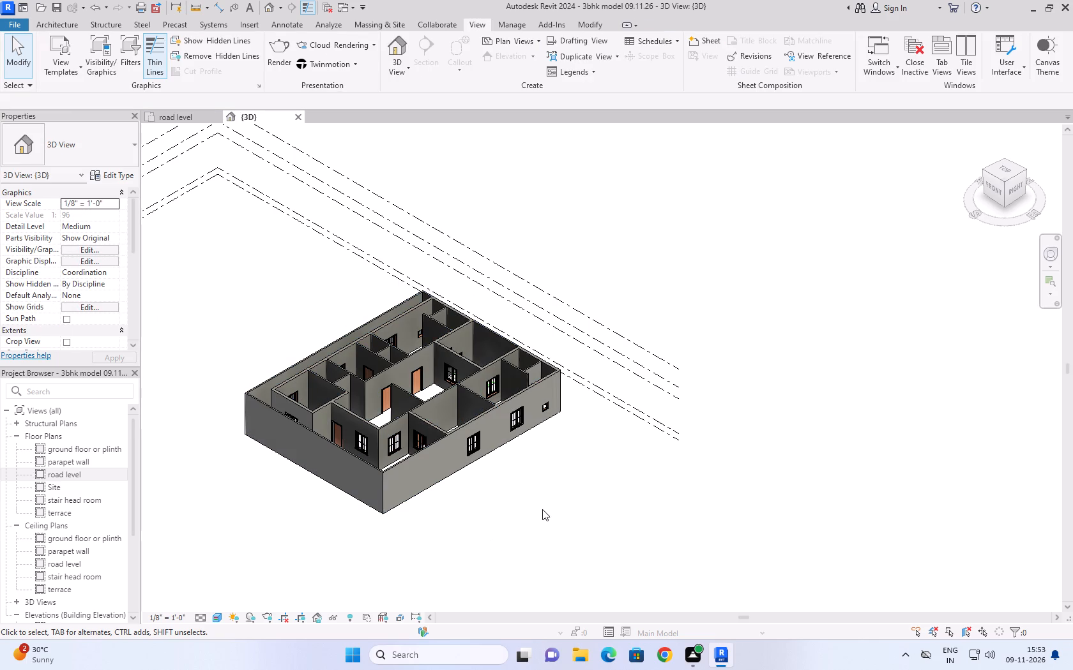
pyautogui.scroll(5, 429, 482)
pyautogui.scroll(-2, 618, 423)
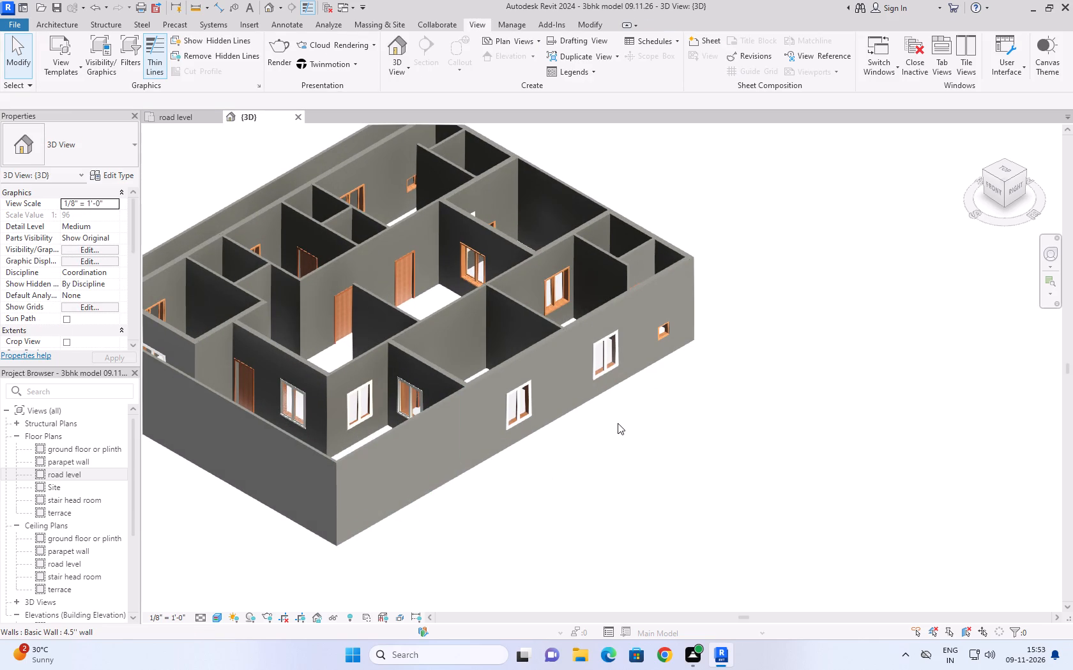
pyautogui.scroll(-2, 618, 423)
pyautogui.keyDown('shift'); pyautogui.moveTo(618, 423); pyautogui.dragTo(667, 534, button='middle'); pyautogui.keyUp('shift')
pyautogui.moveTo(673, 427); pyautogui.dragTo(608, 502, button='middle')
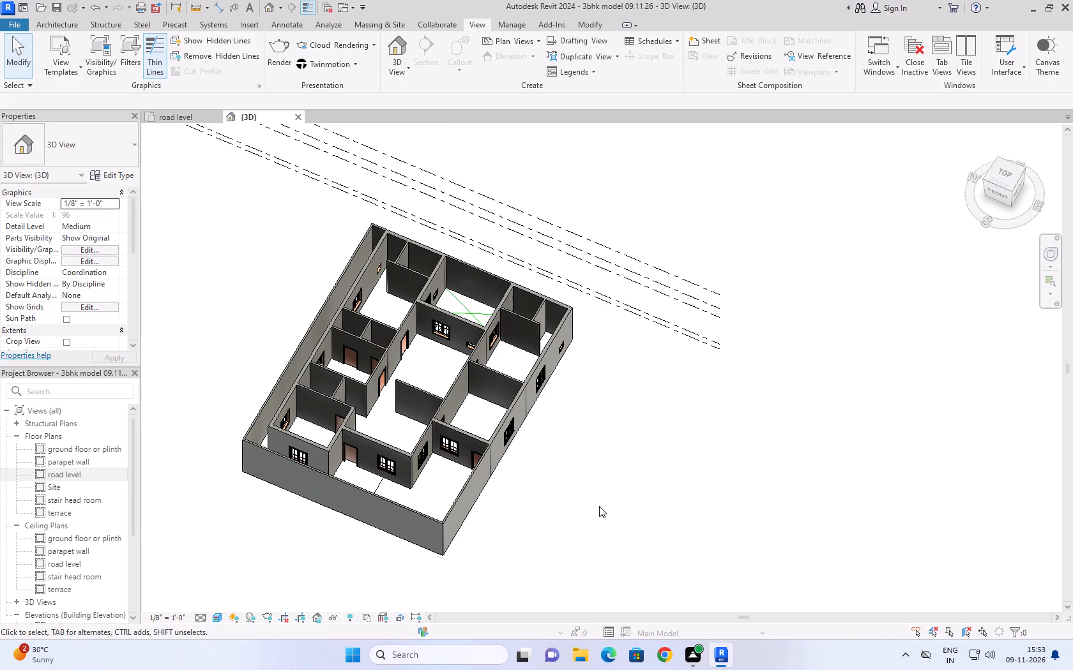
pyautogui.moveTo(544, 459); pyautogui.dragTo(560, 493, button='middle')
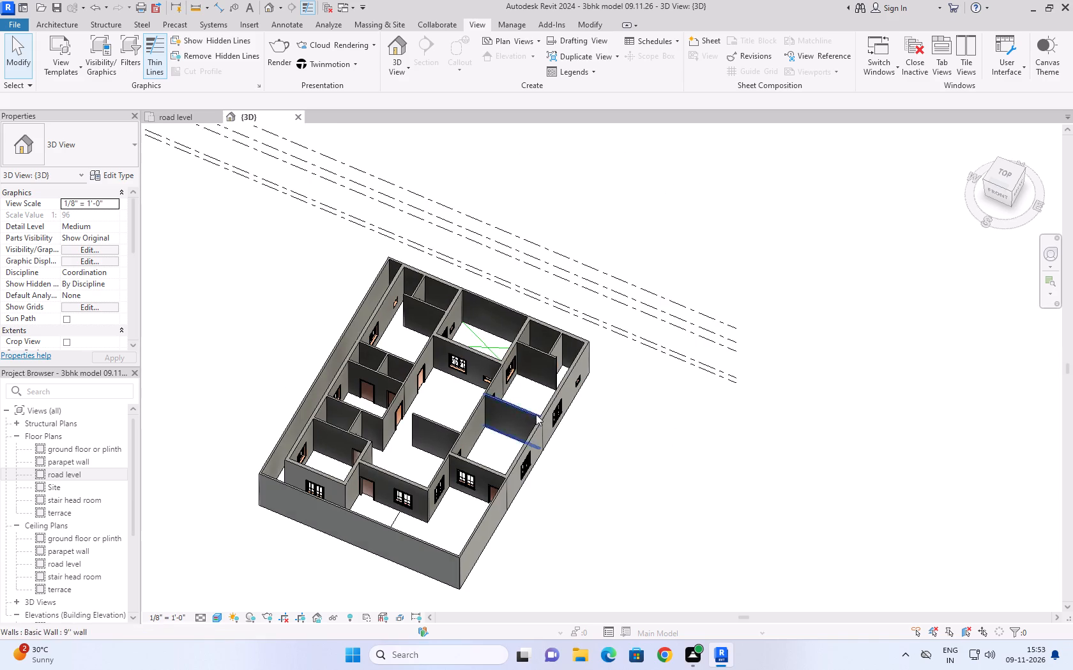
pyautogui.scroll(6, 513, 354)
pyautogui.keyDown('shift'); pyautogui.moveTo(654, 229); pyautogui.dragTo(636, 293, button='middle'); pyautogui.keyUp('shift')
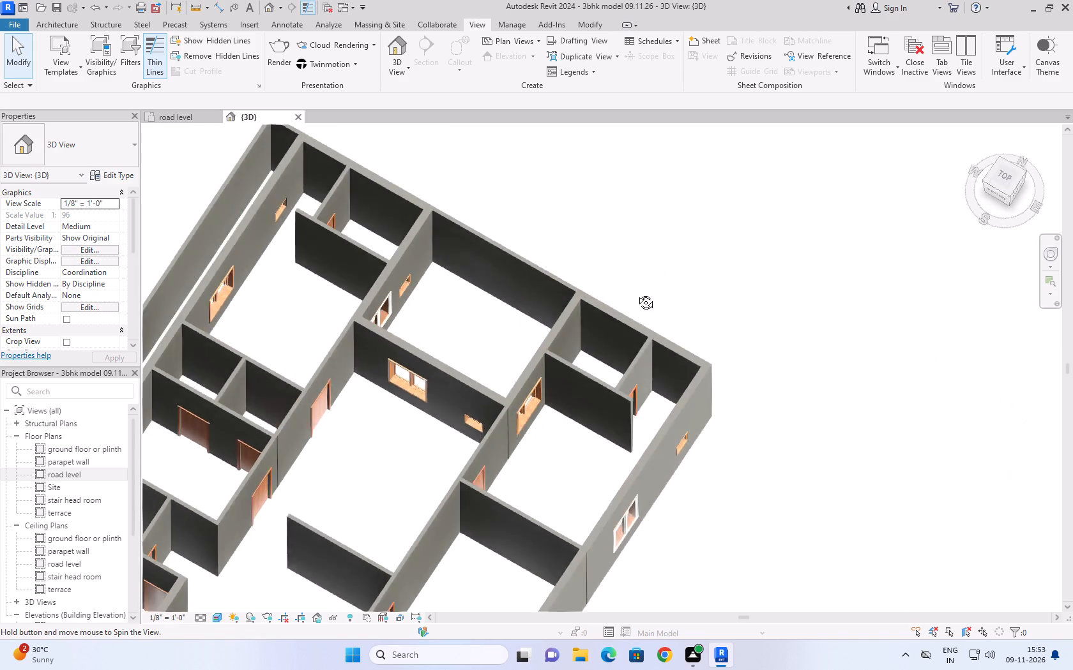
pyautogui.keyDown('shift'); pyautogui.moveTo(636, 293); pyautogui.dragTo(590, 363, button='middle'); pyautogui.keyUp('shift')
pyautogui.scroll(-8, 646, 364)
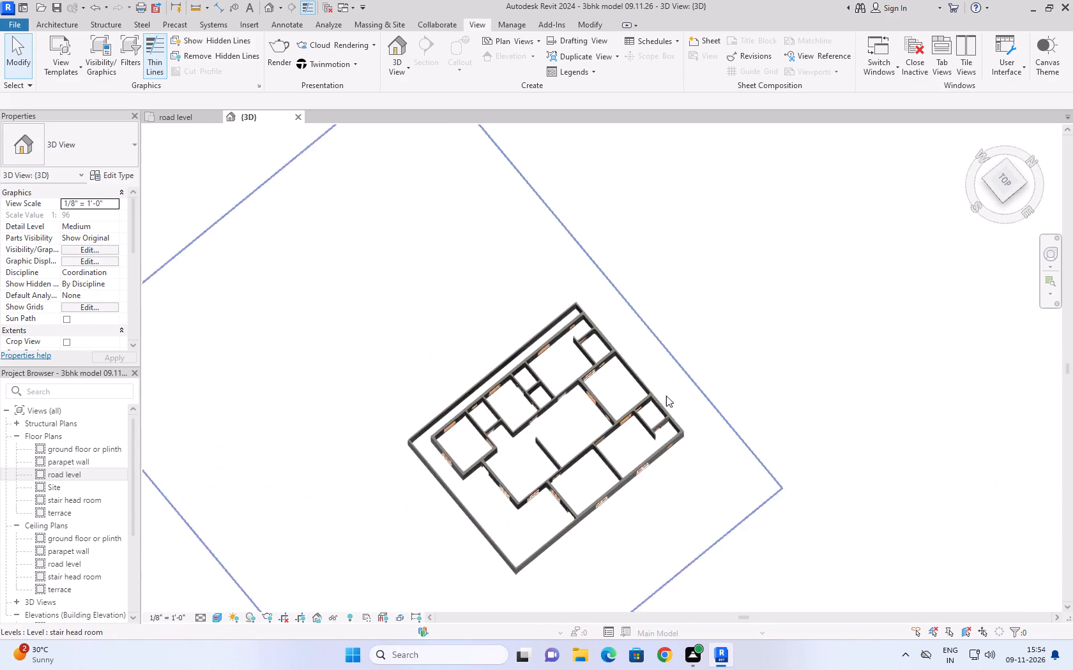
pyautogui.scroll(7, 685, 487)
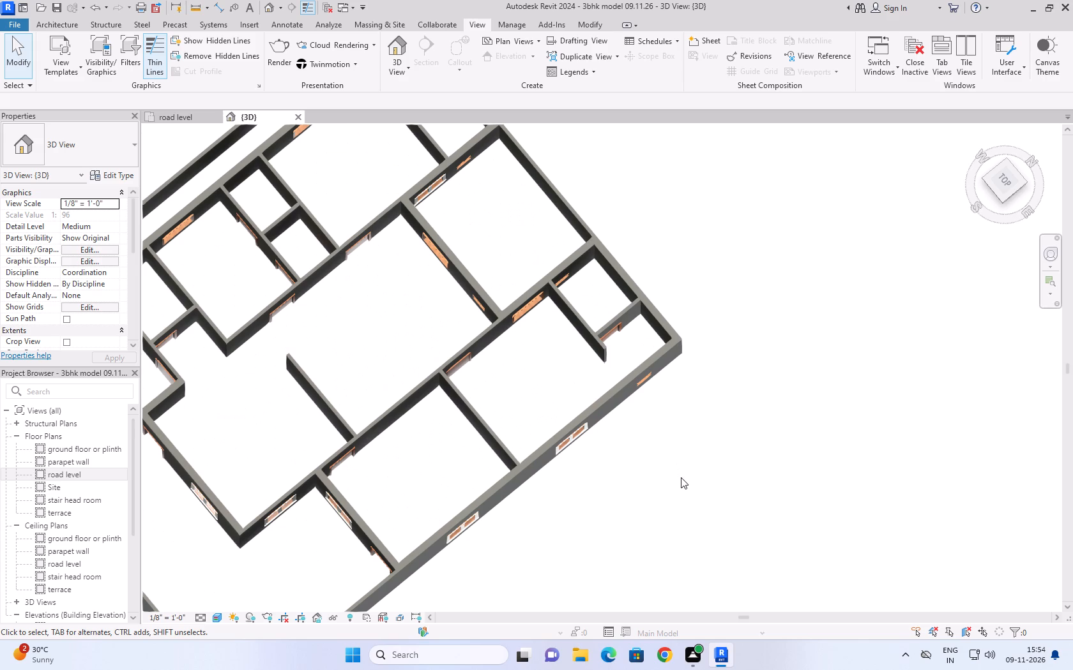
pyautogui.keyDown('shift'); pyautogui.moveTo(681, 477); pyautogui.dragTo(682, 470, button='middle'); pyautogui.keyUp('shift')
pyautogui.keyDown('shift'); pyautogui.scroll(1, 681, 477); pyautogui.keyUp('shift')
pyautogui.keyDown('shift'); pyautogui.scroll(-6, 682, 470); pyautogui.keyUp('shift')
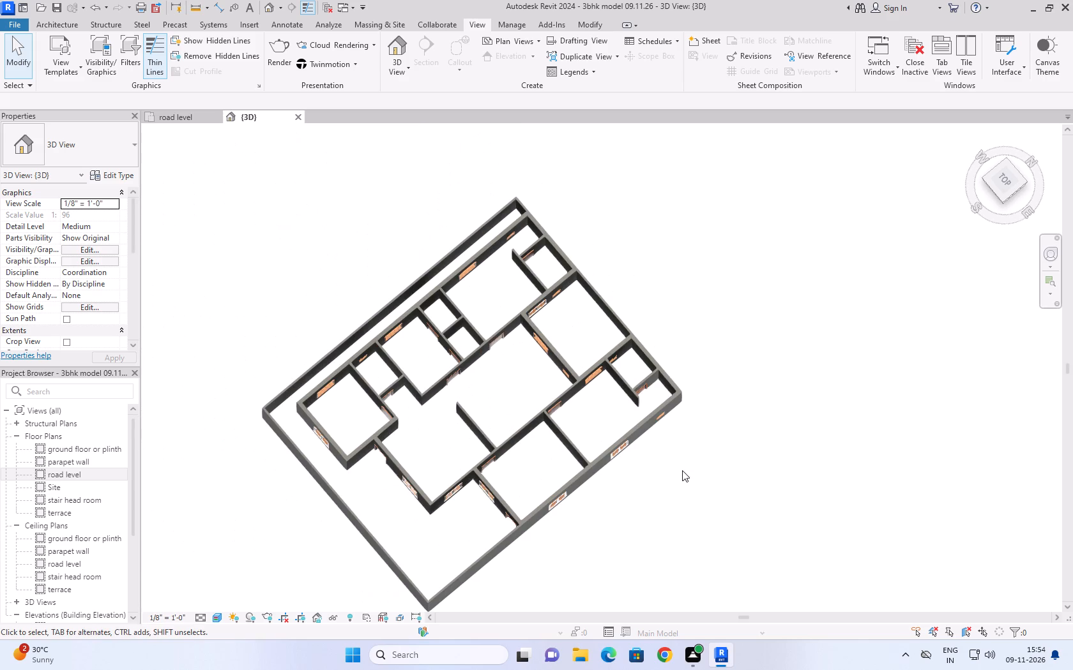
pyautogui.scroll(3, 682, 470)
pyautogui.scroll(1, 713, 428)
pyautogui.moveTo(713, 428); pyautogui.dragTo(669, 518, button='middle')
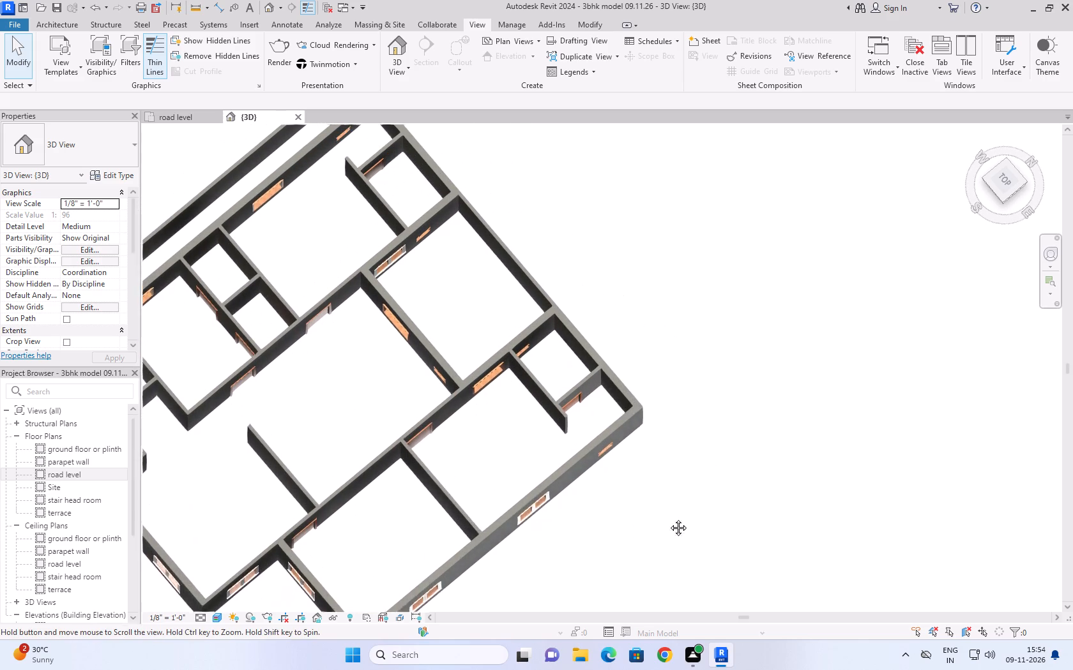
pyautogui.moveTo(669, 518); pyautogui.dragTo(662, 524, button='middle')
pyautogui.scroll(8, 405, 334)
pyautogui.scroll(-11, 425, 328)
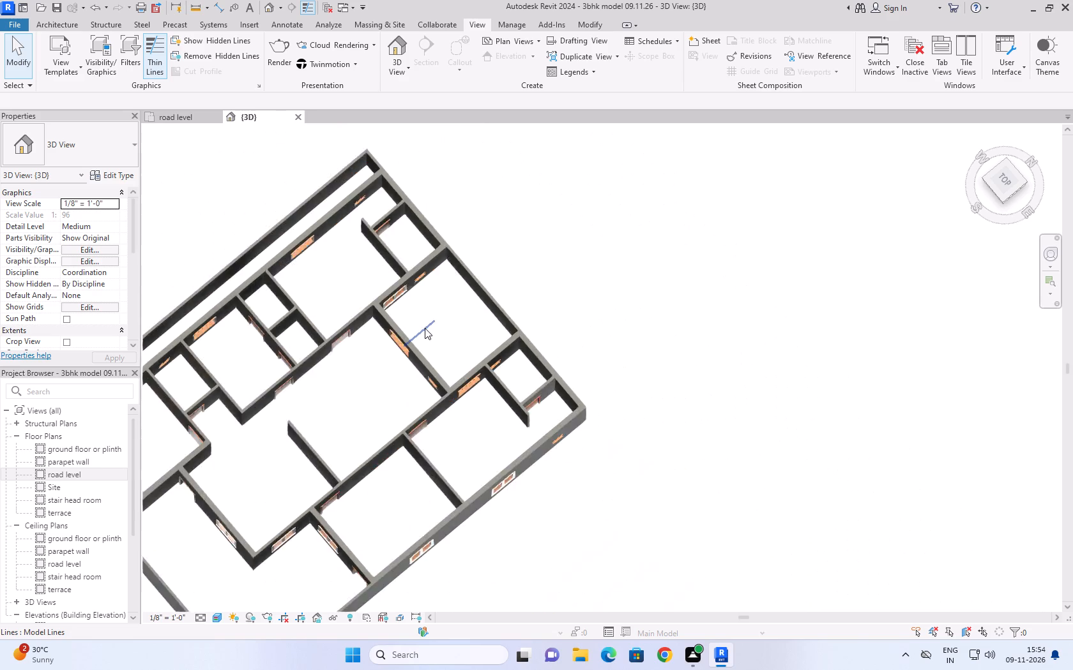
pyautogui.scroll(-9, 425, 328)
pyautogui.middleClick(425, 328)
pyautogui.scroll(4, 432, 331)
pyautogui.middleClick(432, 331)
pyautogui.scroll(4, 432, 331)
pyautogui.click(619, 288)
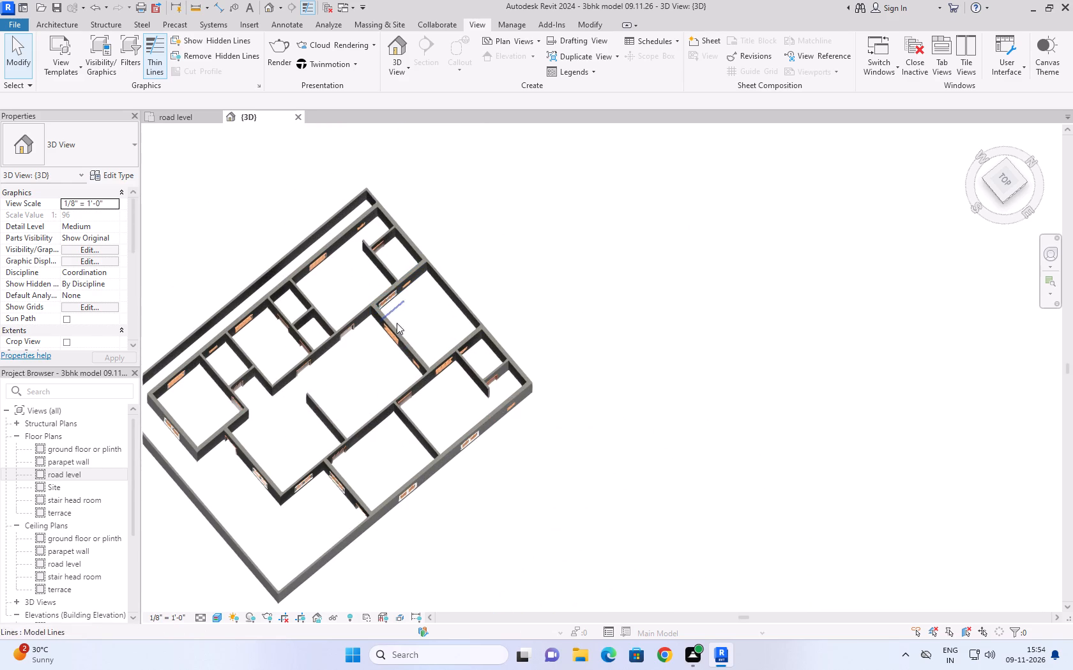
pyautogui.scroll(-8, 604, 322)
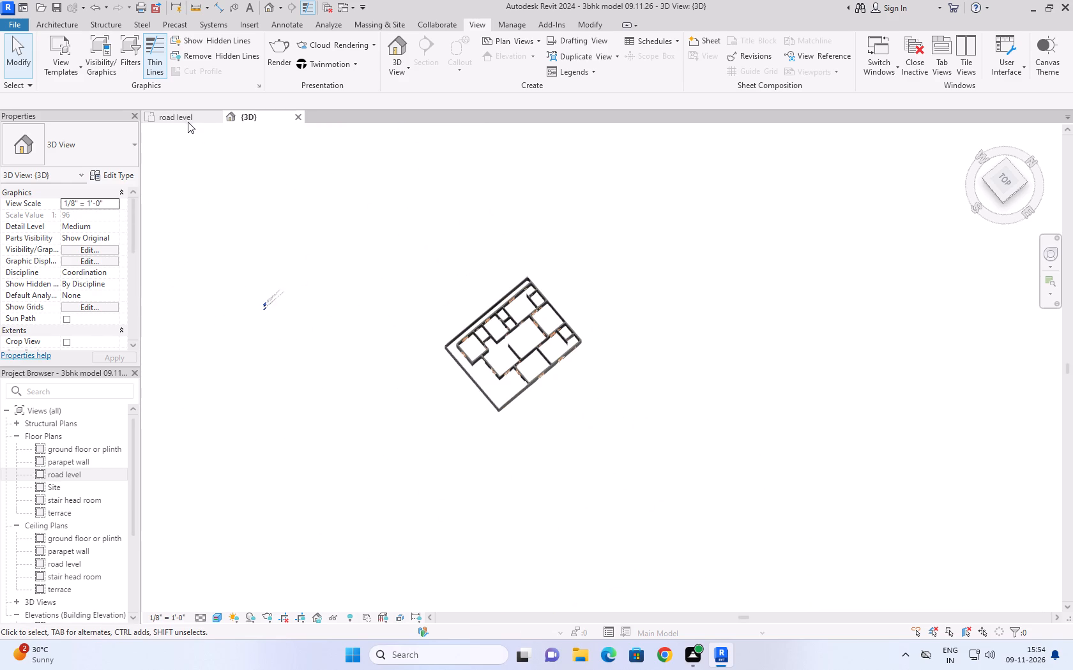
# In the road level plan, inspect the properties of a stair tread line and all its matching <Beyond> lines.
pyautogui.click(187, 121)
pyautogui.scroll(2, 412, 315)
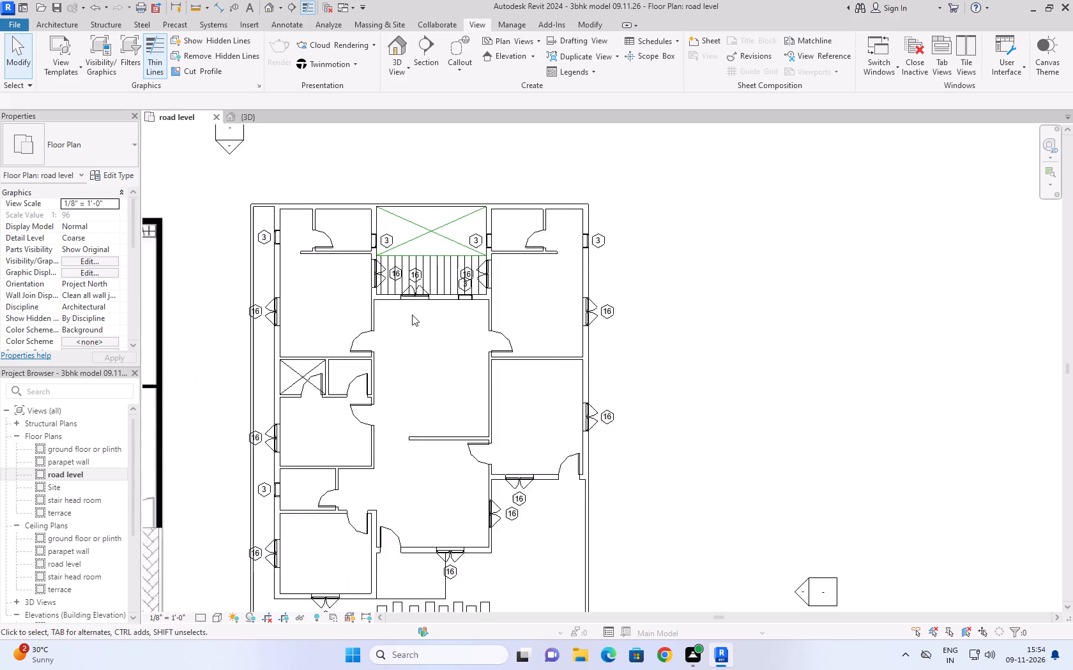
pyautogui.scroll(3, 412, 315)
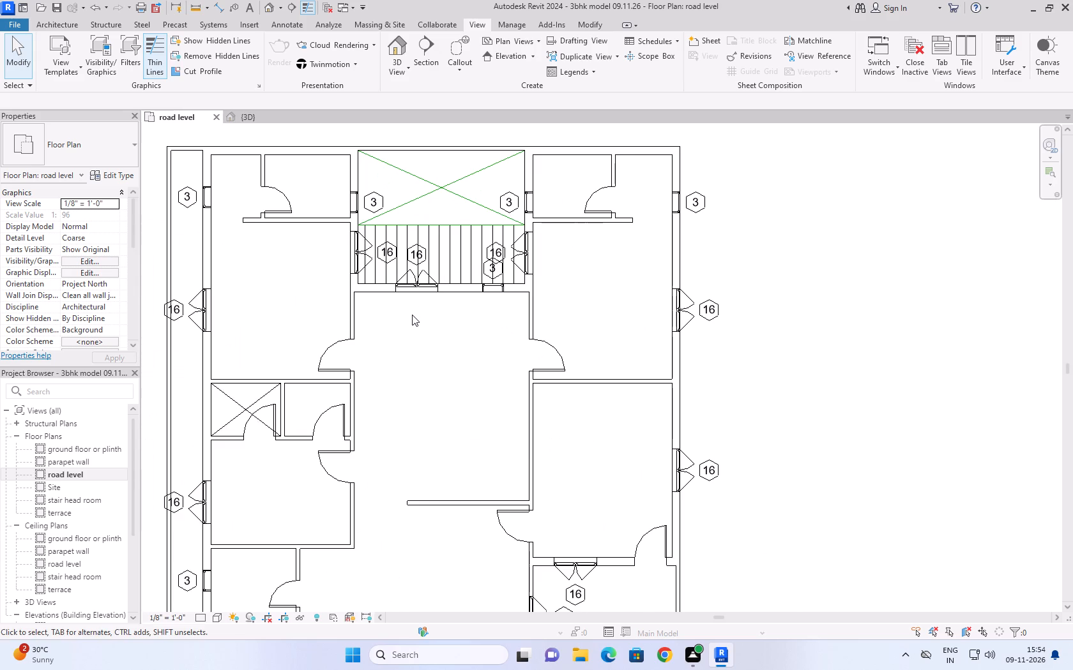
pyautogui.click(384, 235)
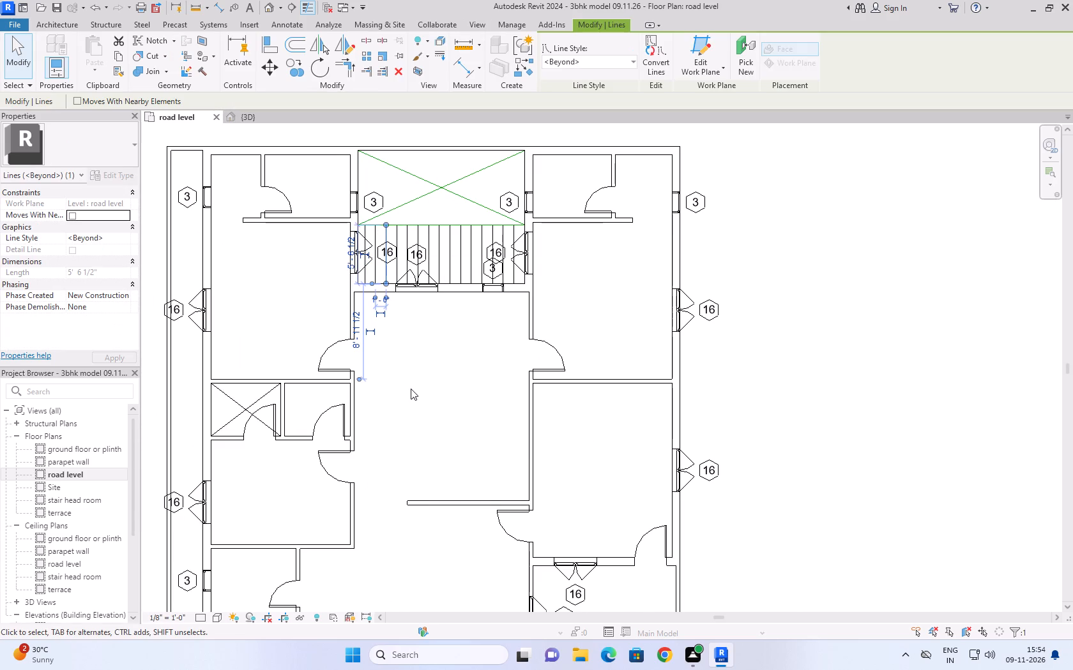
pyautogui.write('sa')
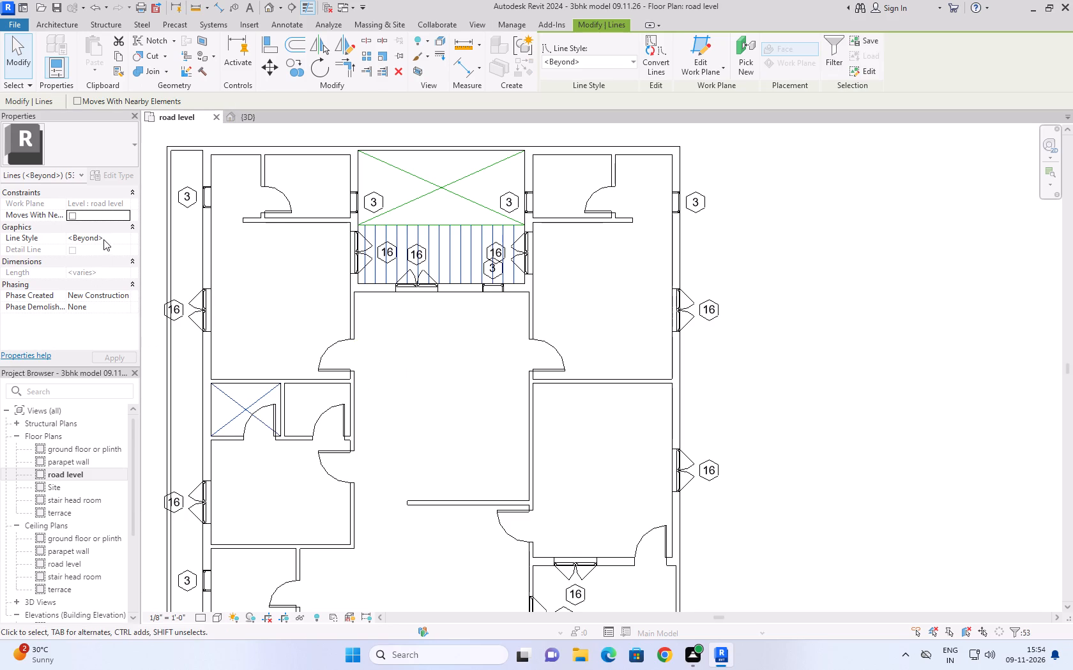
pyautogui.click(124, 241)
pyautogui.click(124, 241)
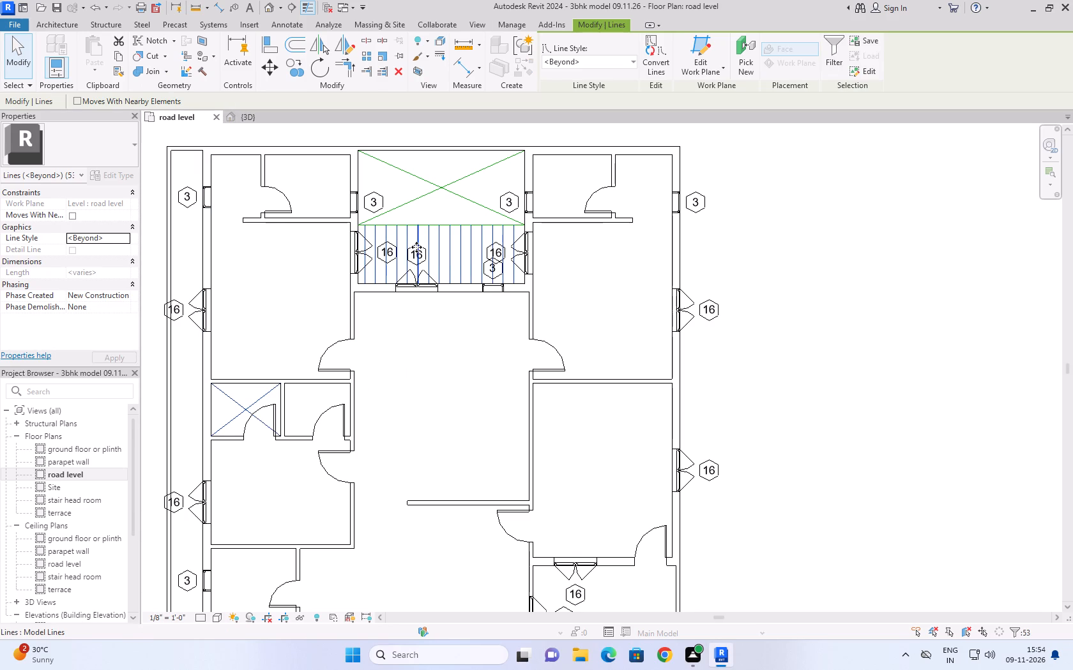
pyautogui.click(425, 364)
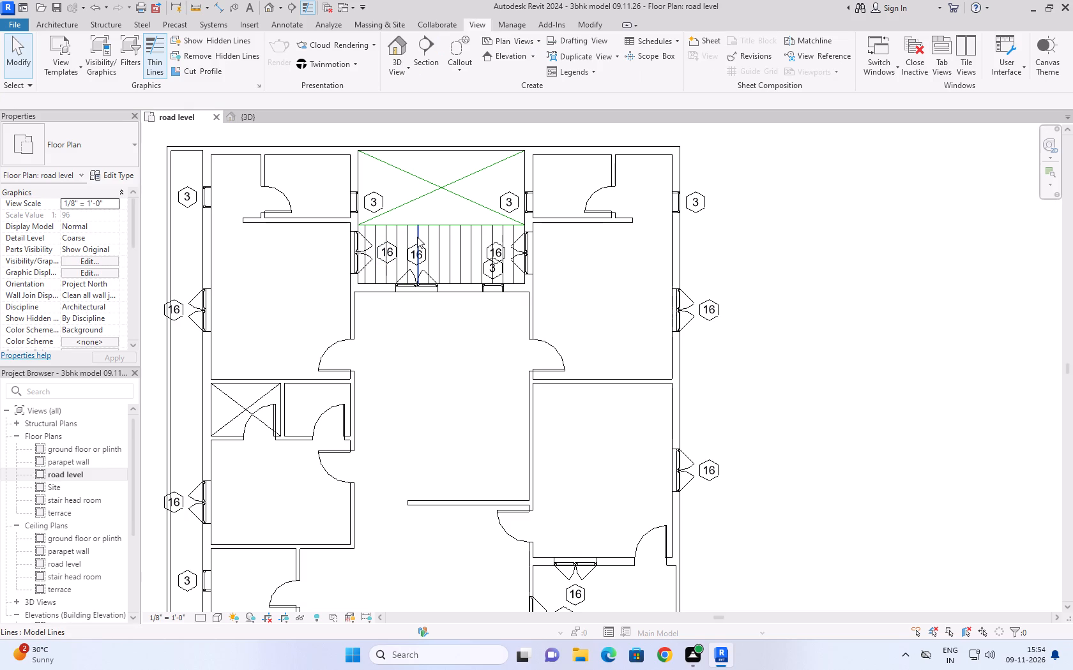
pyautogui.click(417, 237)
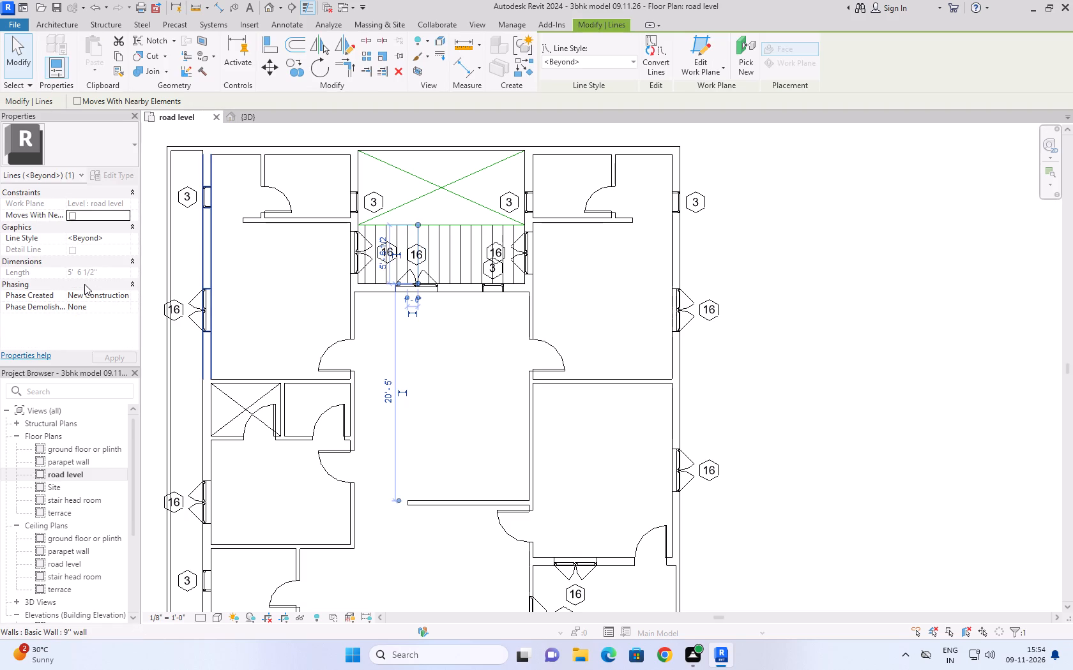
pyautogui.scroll(-7, 84, 284)
pyautogui.click(274, 292)
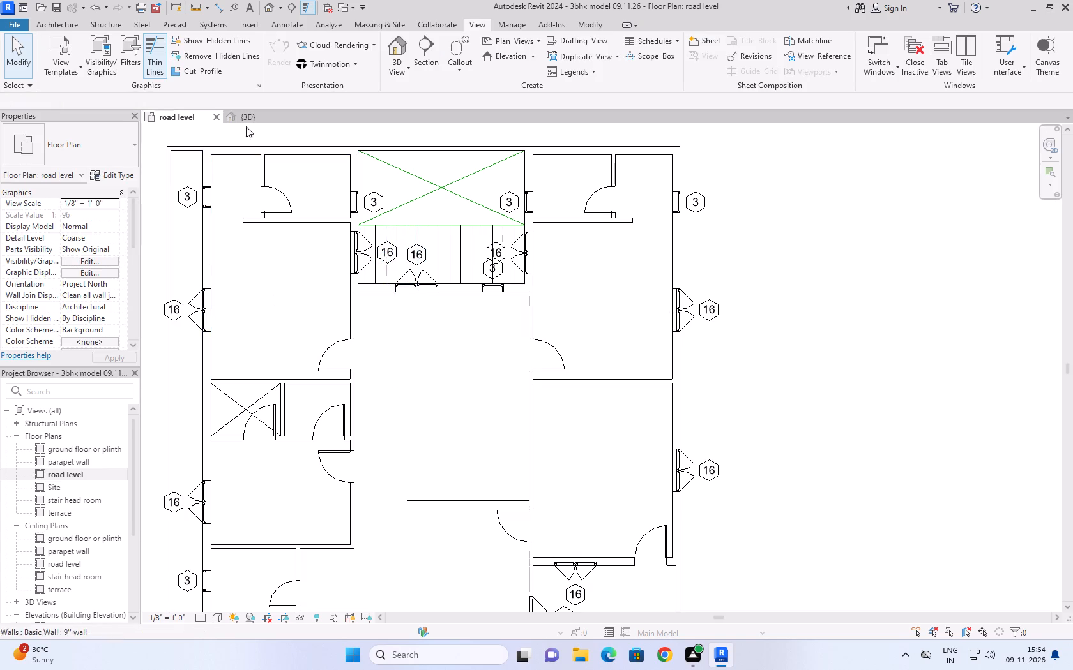
# Check the staircase area's model lines in the 3D view, and return to the road level plan.
pyautogui.click(246, 119)
pyautogui.scroll(9, 613, 354)
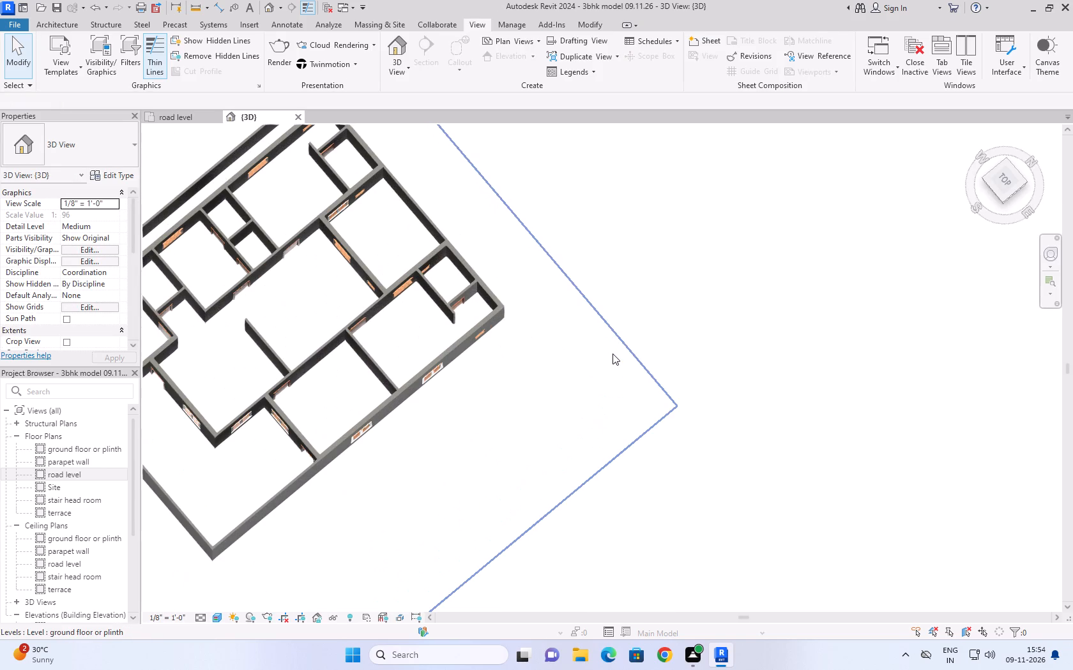
pyautogui.scroll(-2, 613, 354)
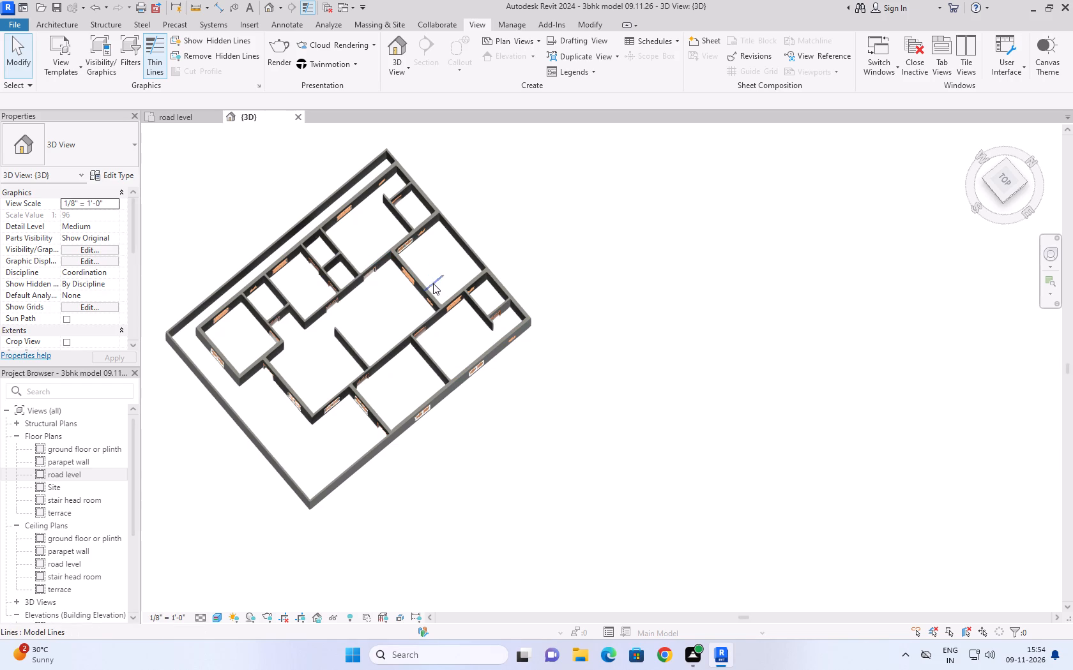
pyautogui.click(170, 117)
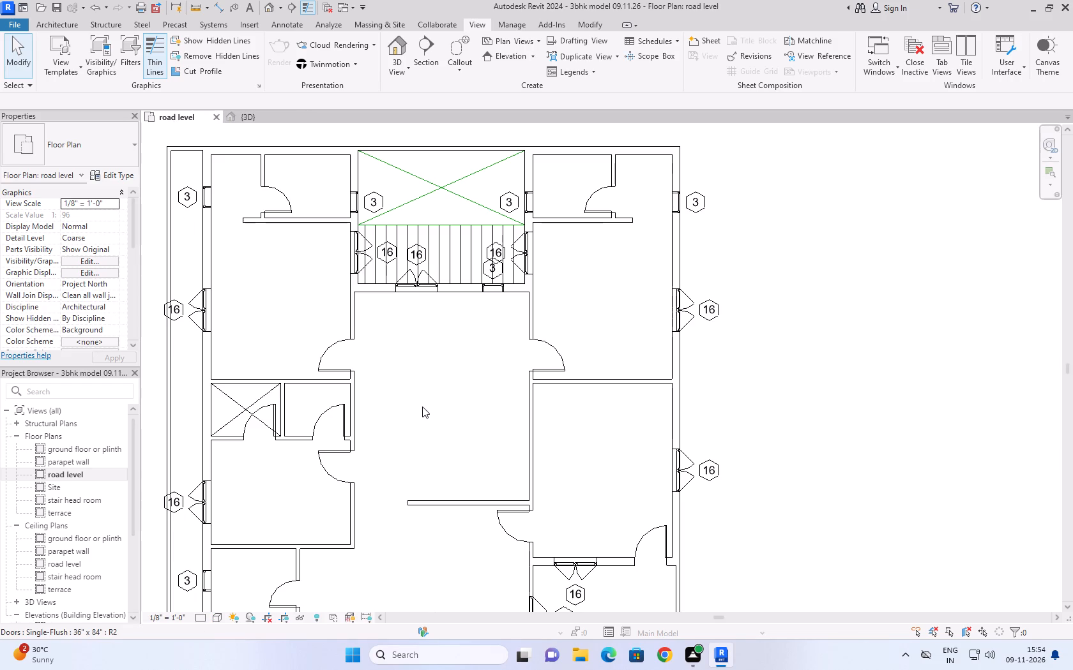
pyautogui.click(425, 406)
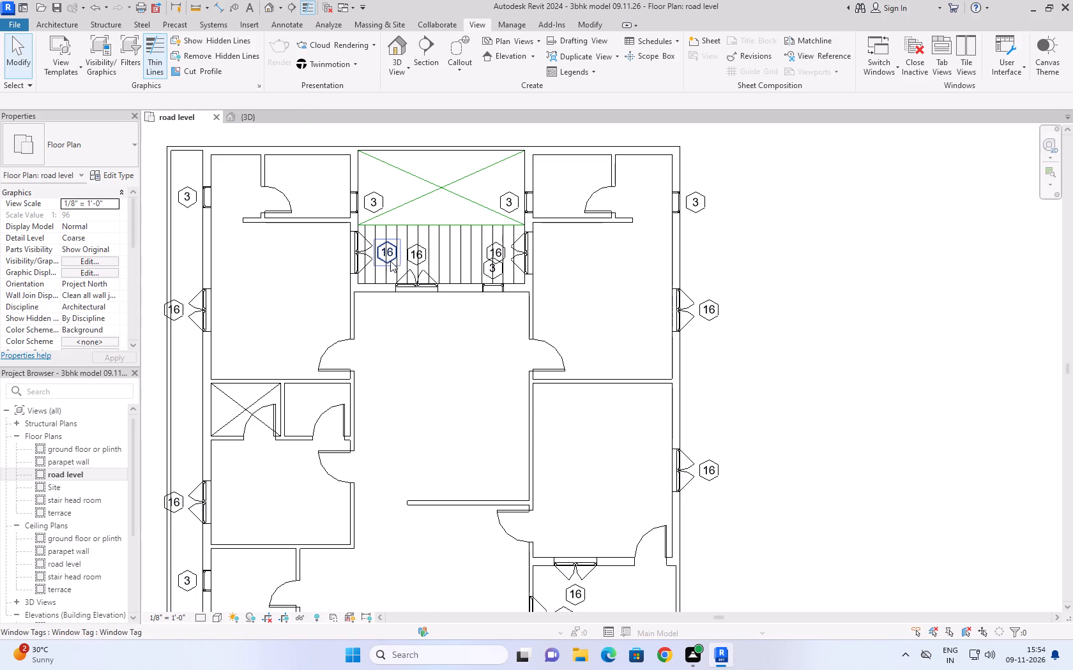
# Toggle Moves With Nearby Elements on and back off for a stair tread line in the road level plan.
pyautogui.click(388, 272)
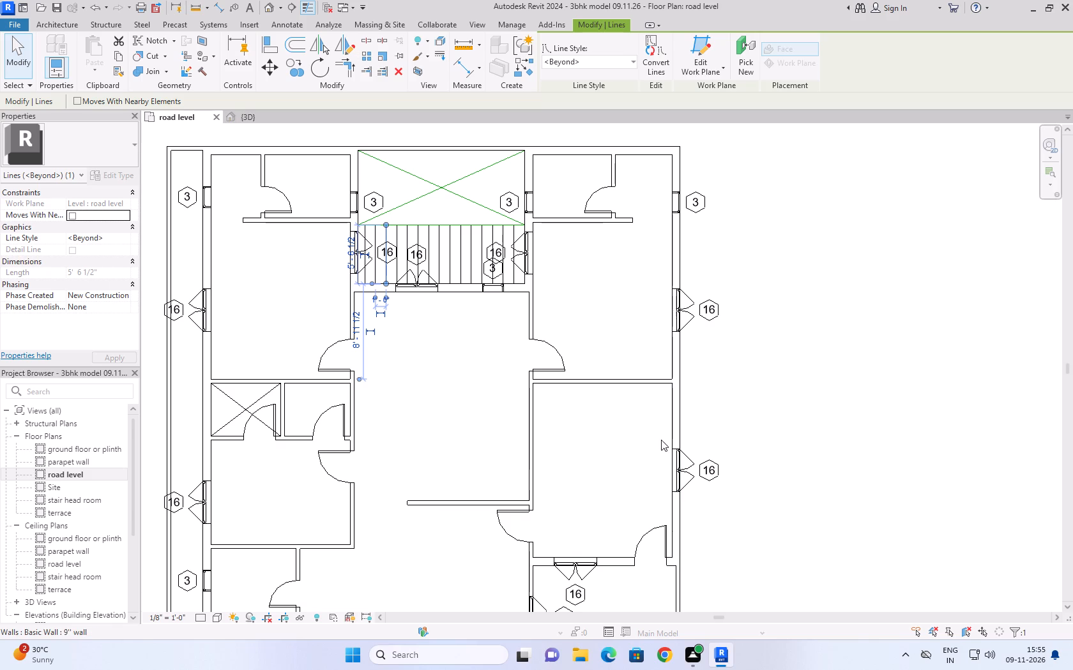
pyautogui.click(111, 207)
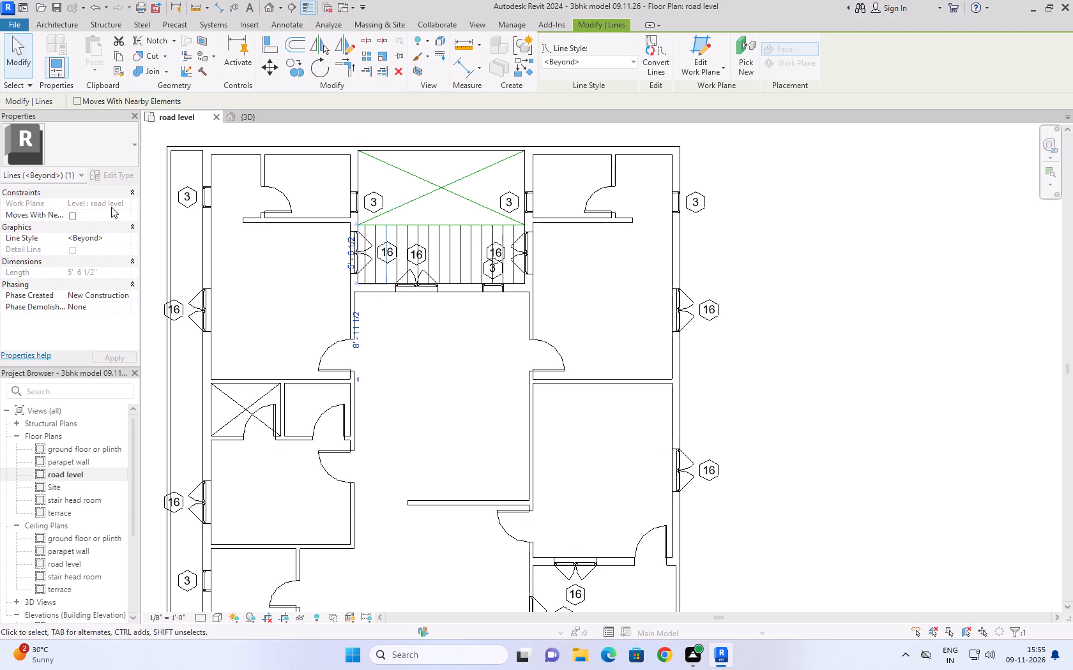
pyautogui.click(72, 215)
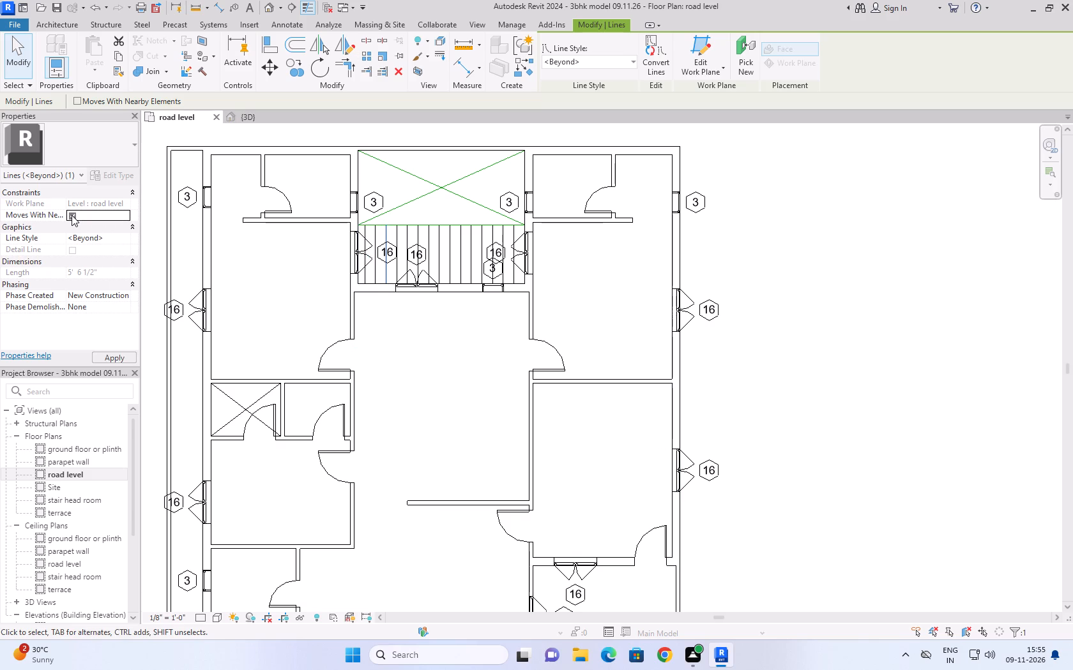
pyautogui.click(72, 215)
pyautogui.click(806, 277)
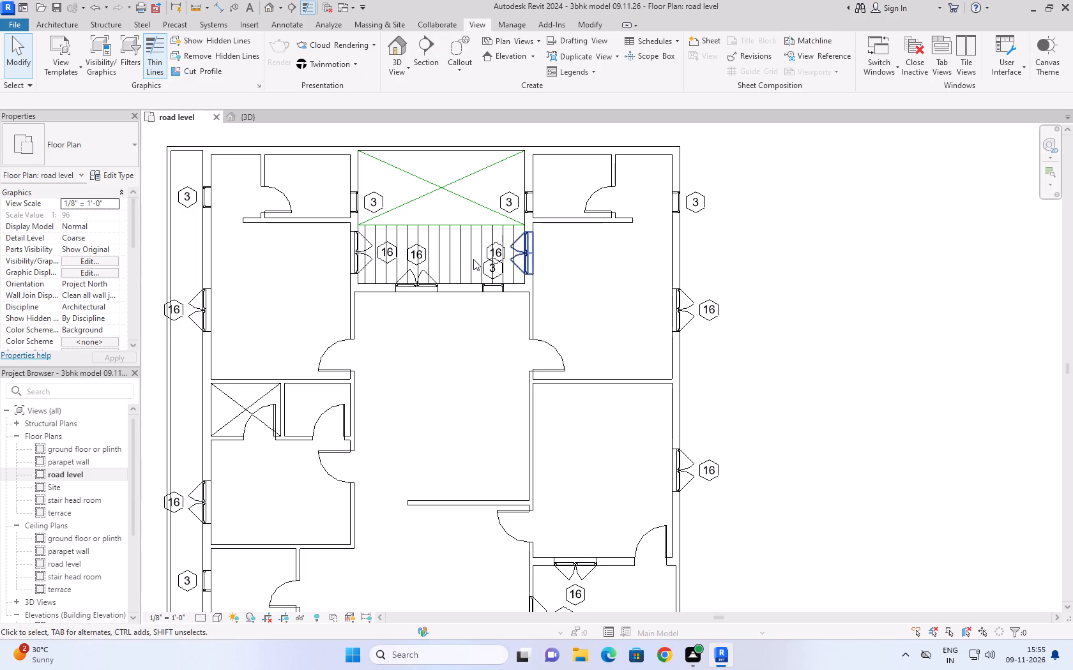
# Inspect the properties of the crossed rectangle's lines and the stair tread lines in the staircase area.
pyautogui.click(423, 227)
pyautogui.click(949, 302)
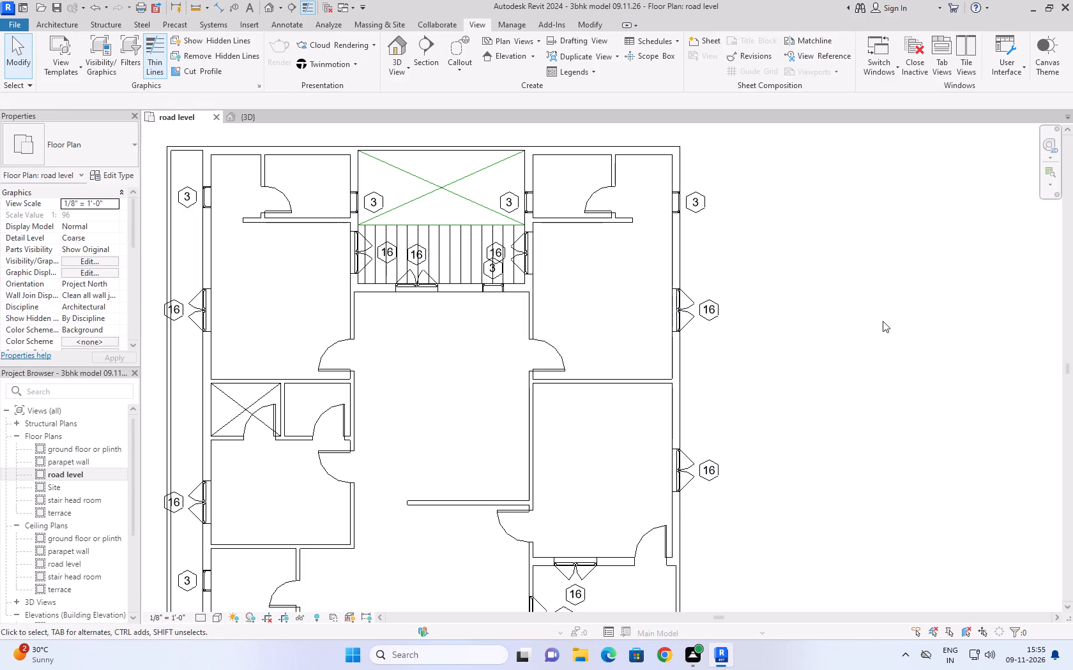
pyautogui.moveTo(433, 165); pyautogui.dragTo(404, 267)
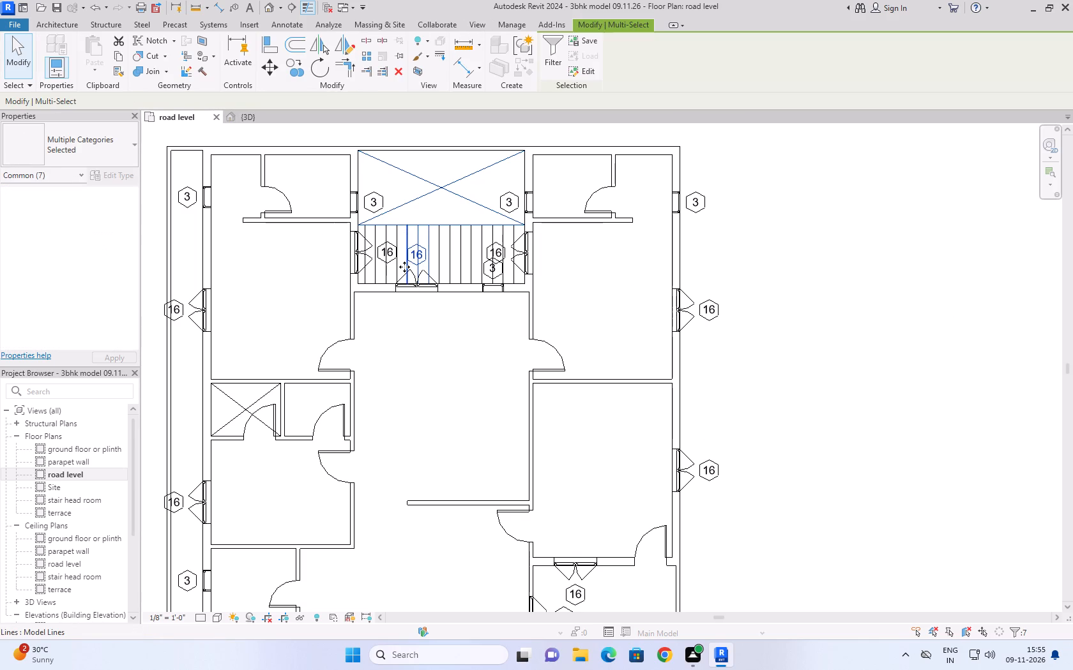
pyautogui.click(122, 156)
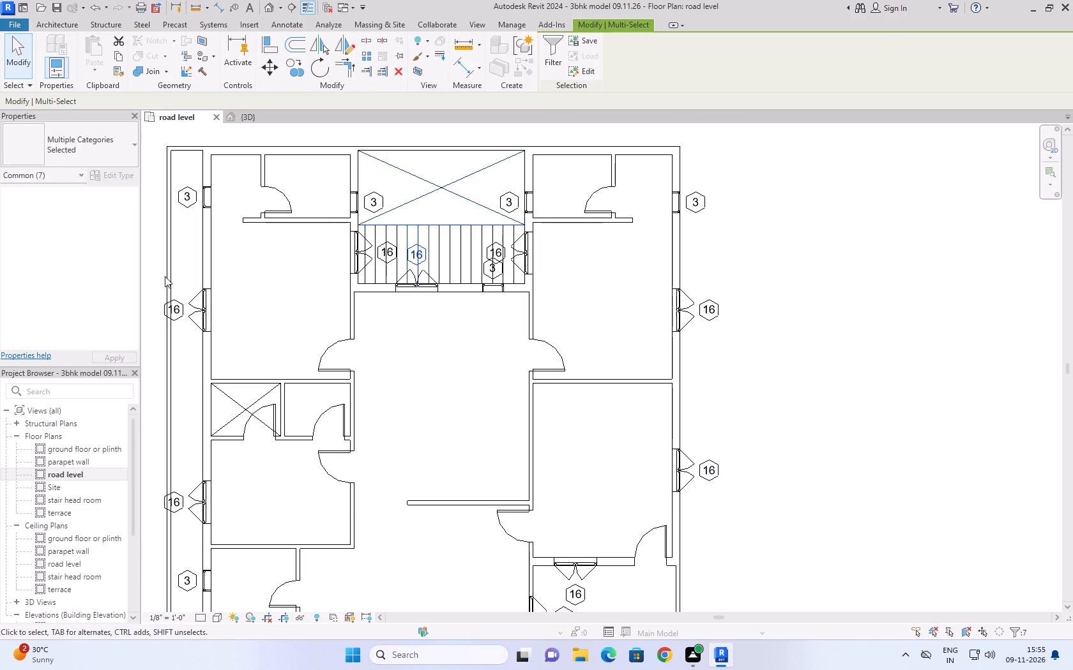
pyautogui.click(933, 214)
pyautogui.click(449, 234)
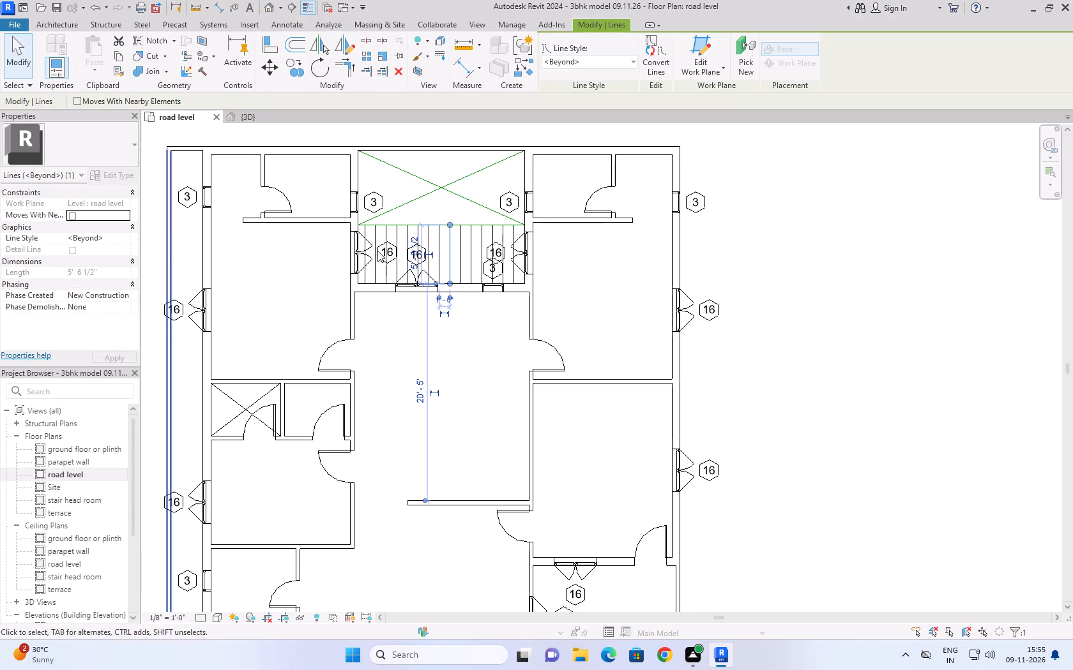
# Start a new floor plan view, save the project at the save reminder, and close the dialog without creating a view.
pyautogui.click(485, 24)
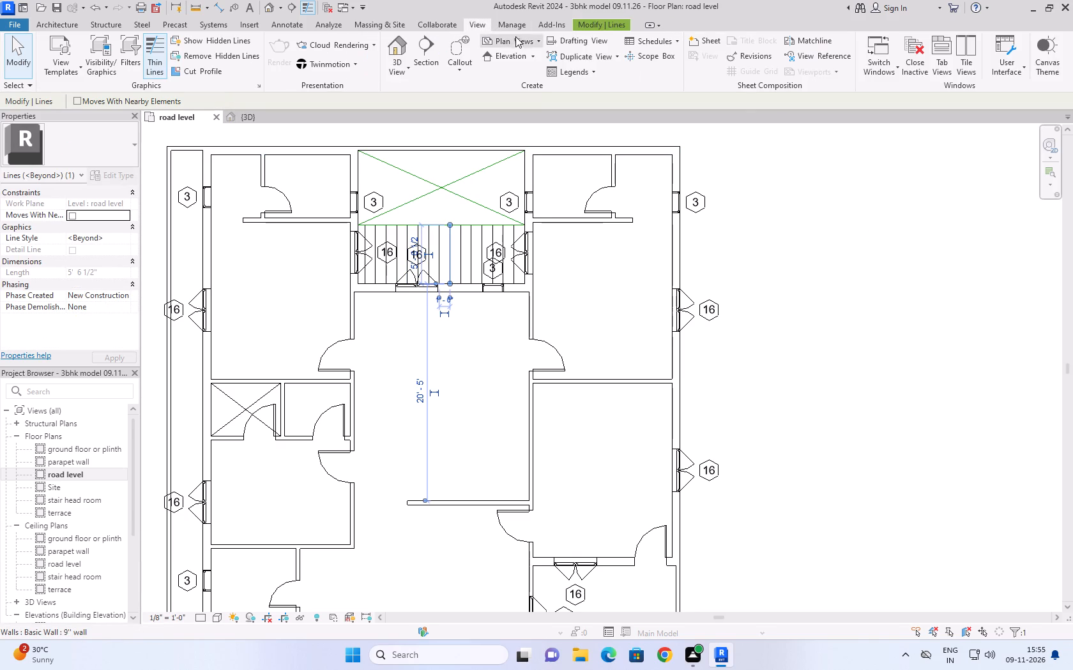
pyautogui.click(525, 41)
pyautogui.click(526, 64)
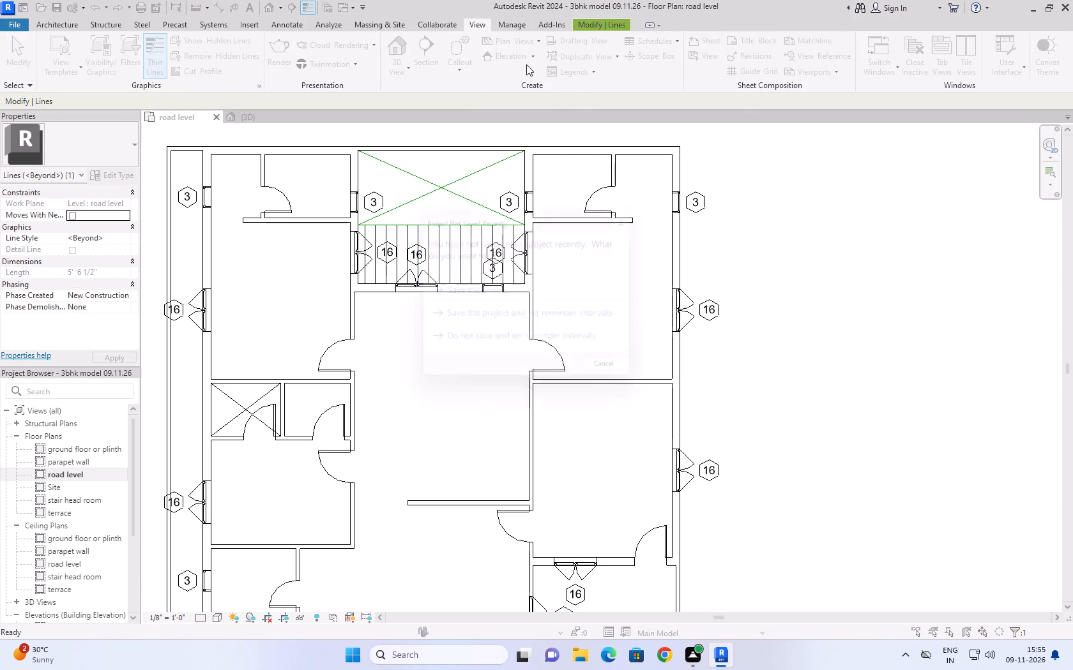
pyautogui.click(534, 281)
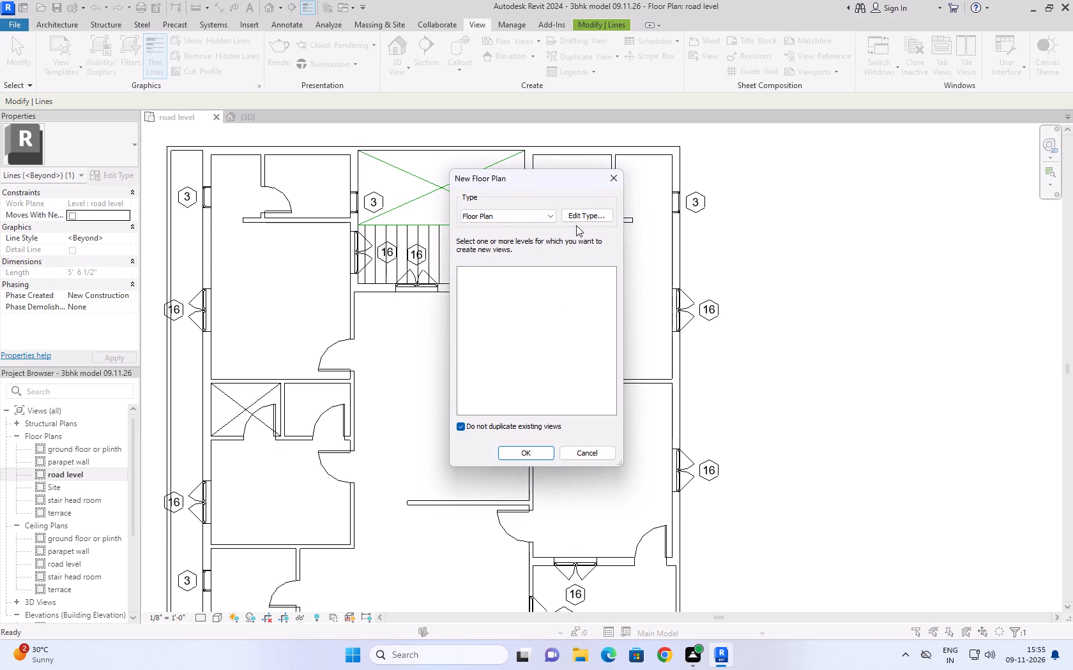
pyautogui.click(613, 178)
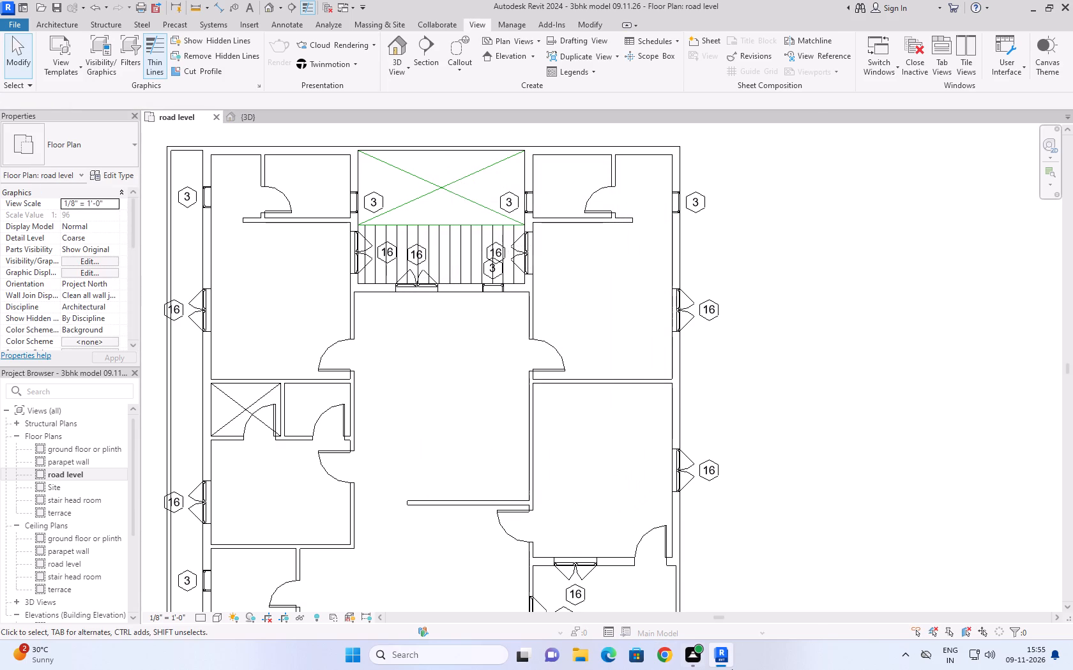
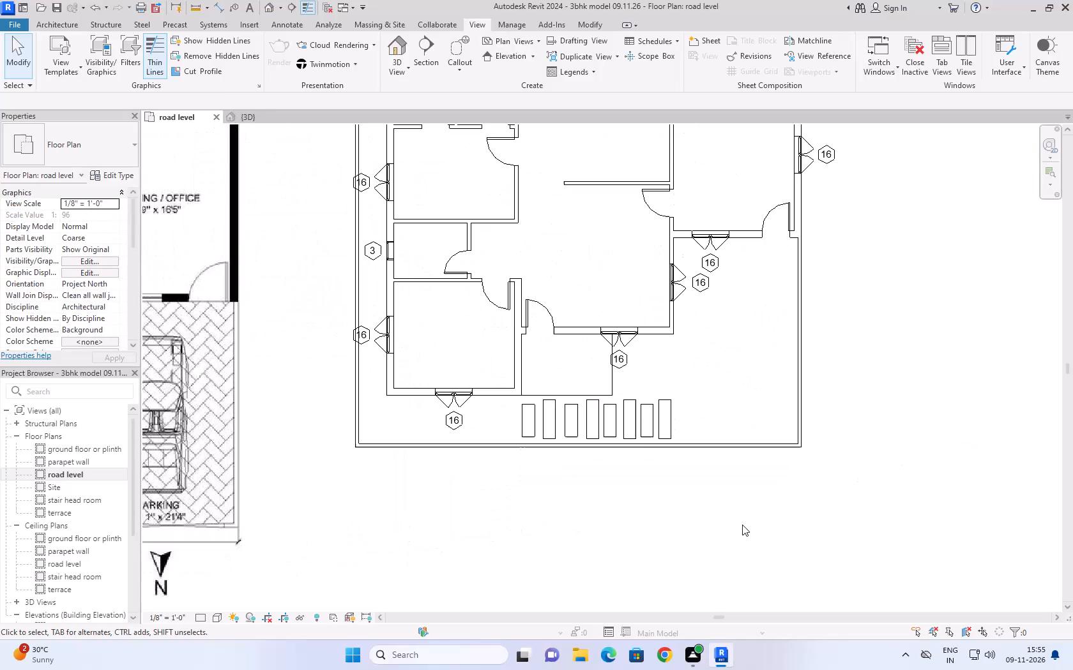
# Select the entire drawn house plan with its walls, doors, windows and lines, and move it slightly straight down beside the reference plan image.
pyautogui.scroll(-4, 742, 525)
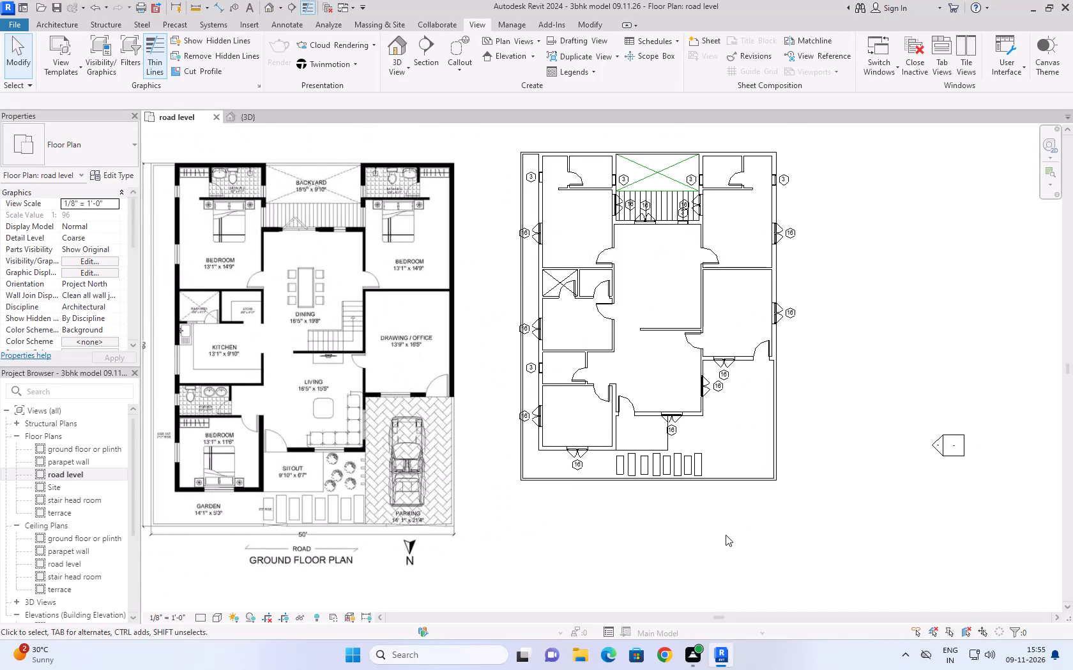
pyautogui.scroll(7, 532, 415)
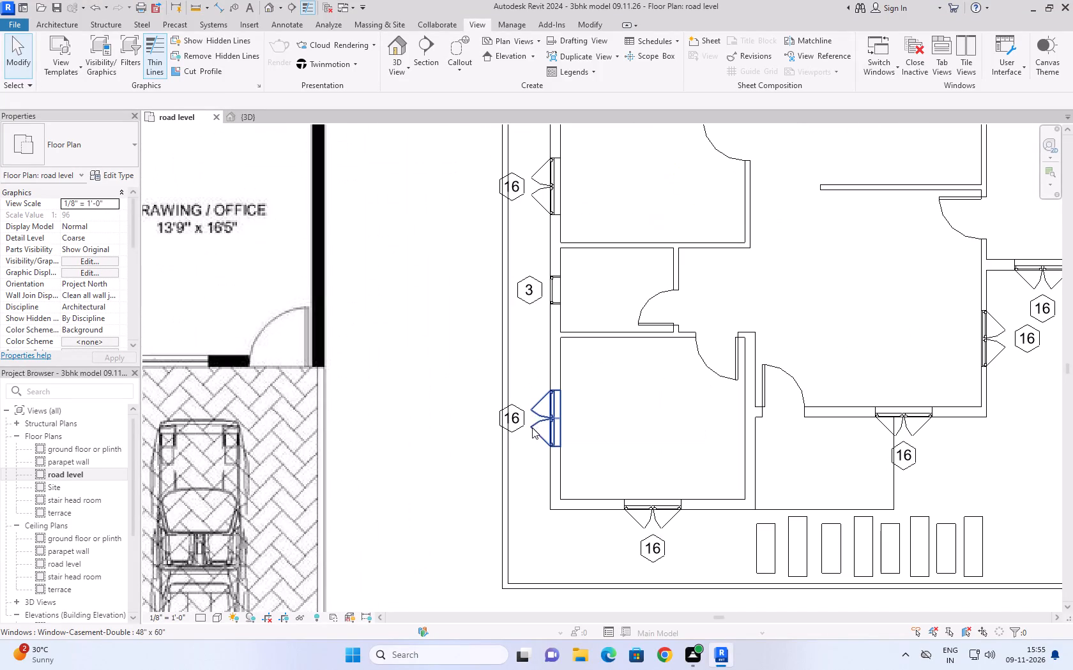
pyautogui.scroll(-8, 514, 436)
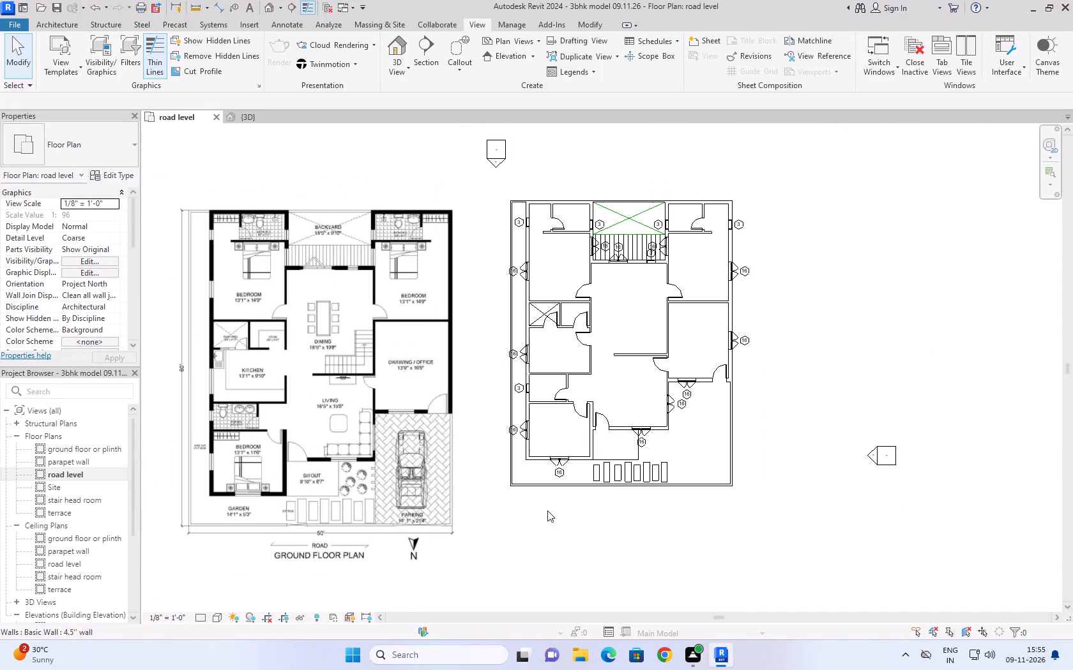
pyautogui.scroll(-2, 487, 383)
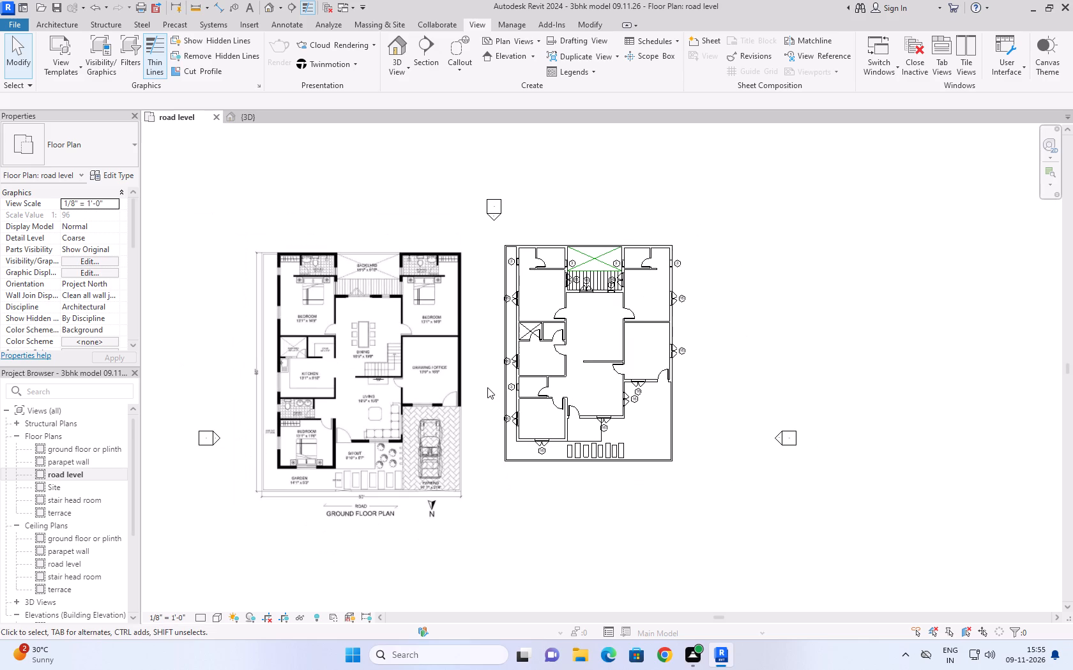
pyautogui.click(676, 476)
pyautogui.moveTo(701, 238); pyautogui.dragTo(676, 339)
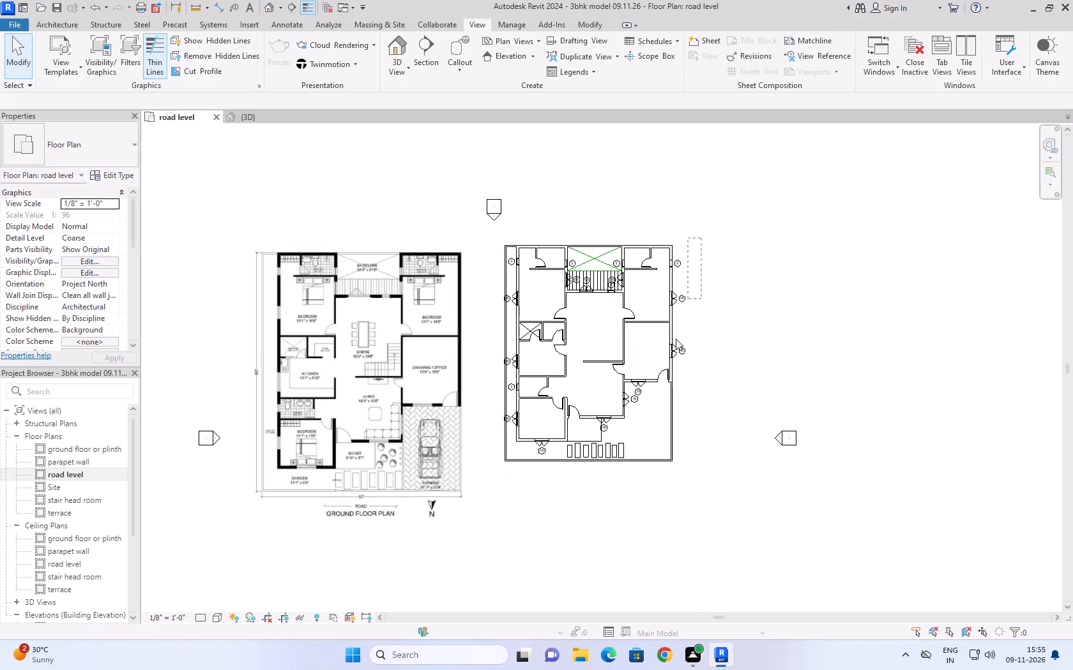
pyautogui.moveTo(676, 339); pyautogui.dragTo(491, 516)
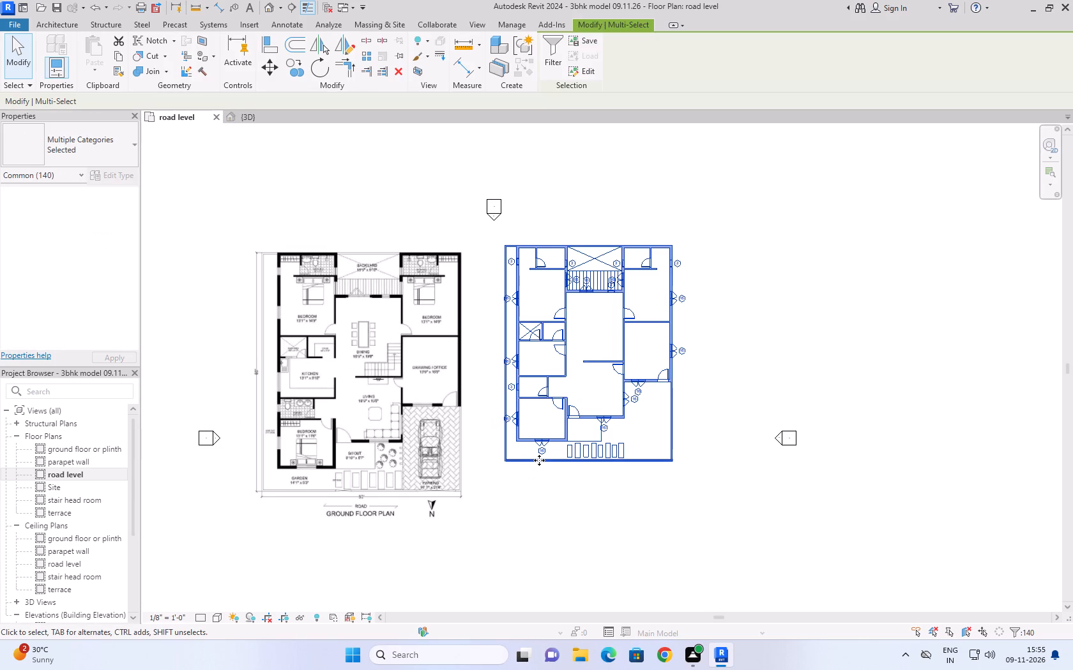
pyautogui.moveTo(505, 461); pyautogui.dragTo(504, 473)
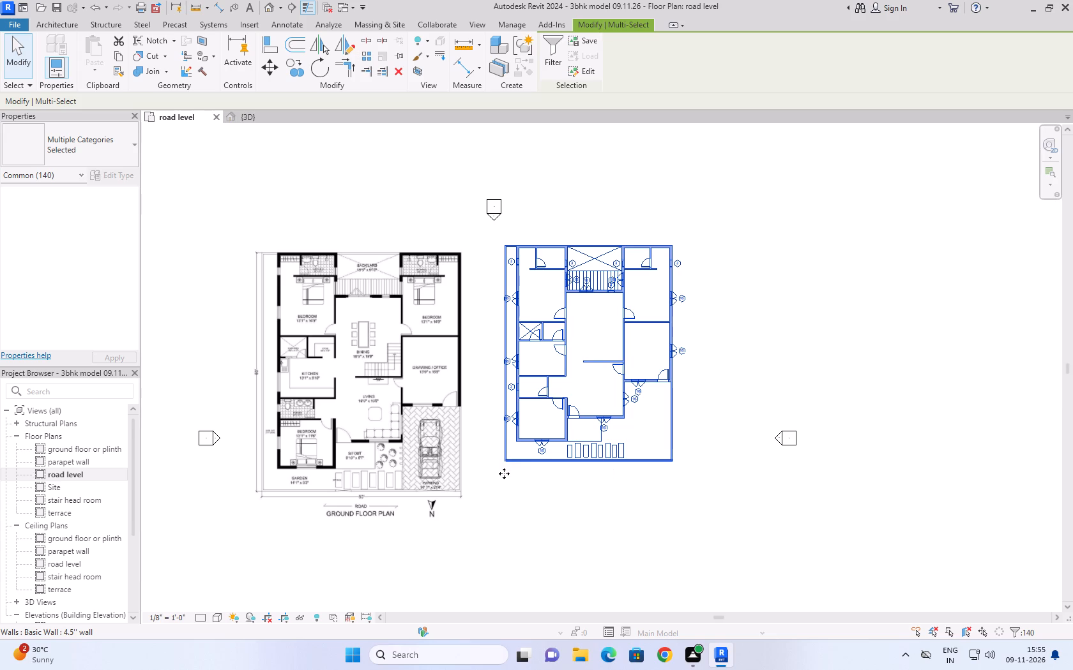
pyautogui.moveTo(504, 473); pyautogui.dragTo(503, 482)
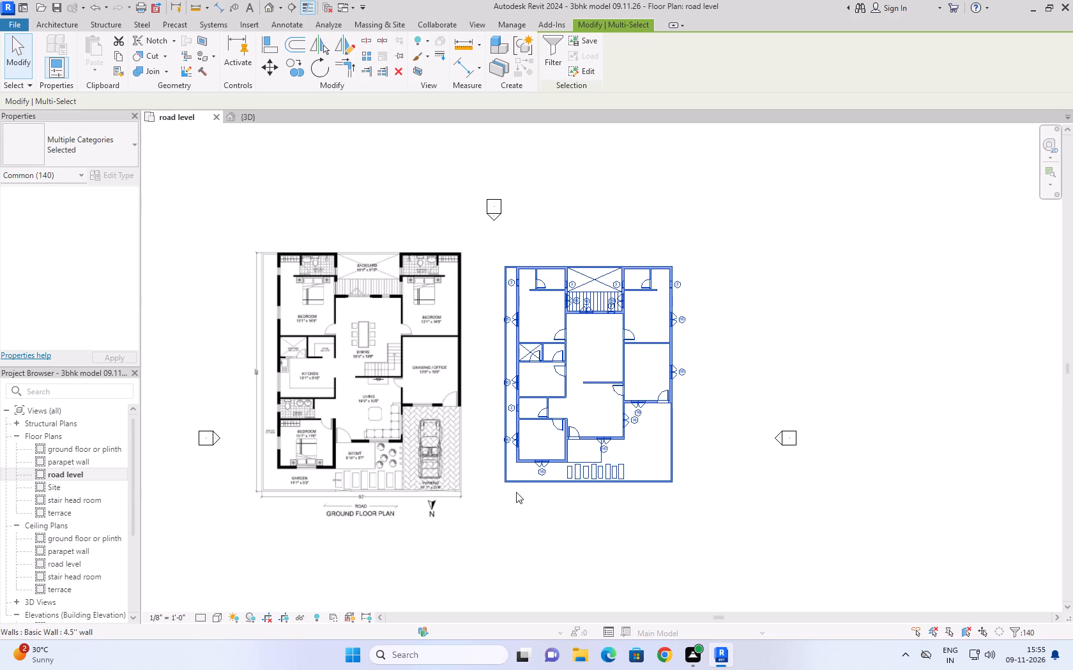
pyautogui.click(582, 513)
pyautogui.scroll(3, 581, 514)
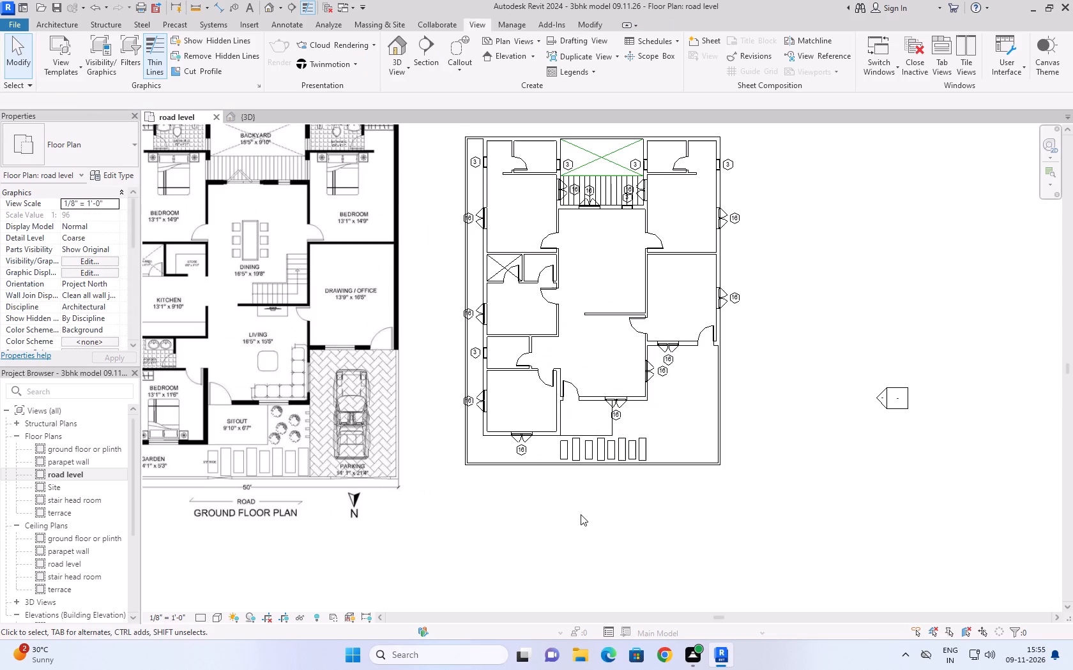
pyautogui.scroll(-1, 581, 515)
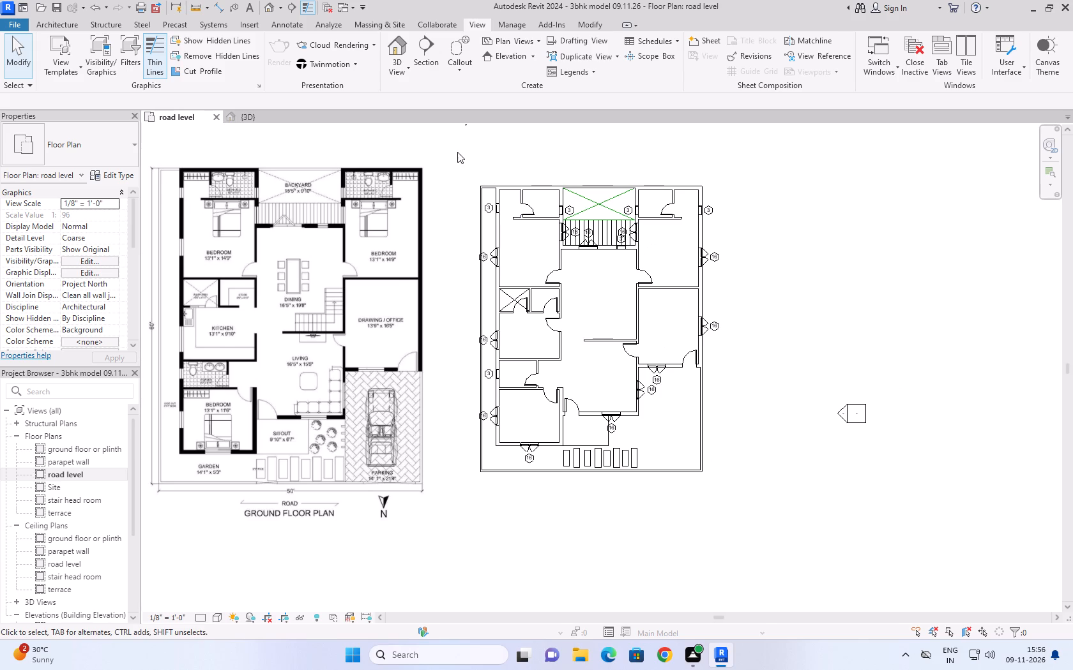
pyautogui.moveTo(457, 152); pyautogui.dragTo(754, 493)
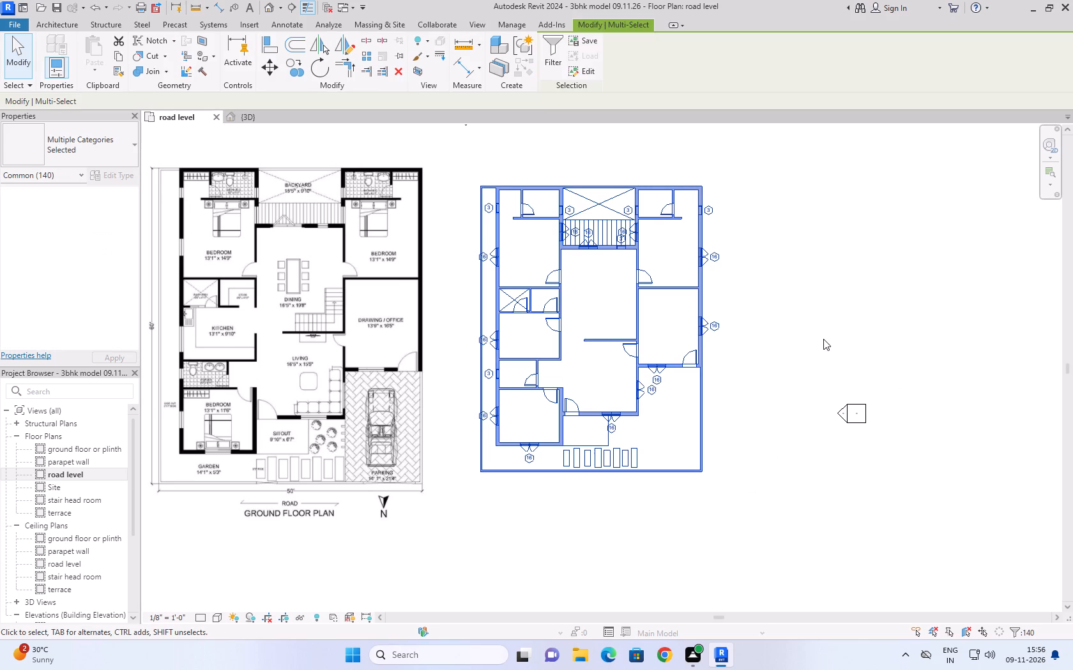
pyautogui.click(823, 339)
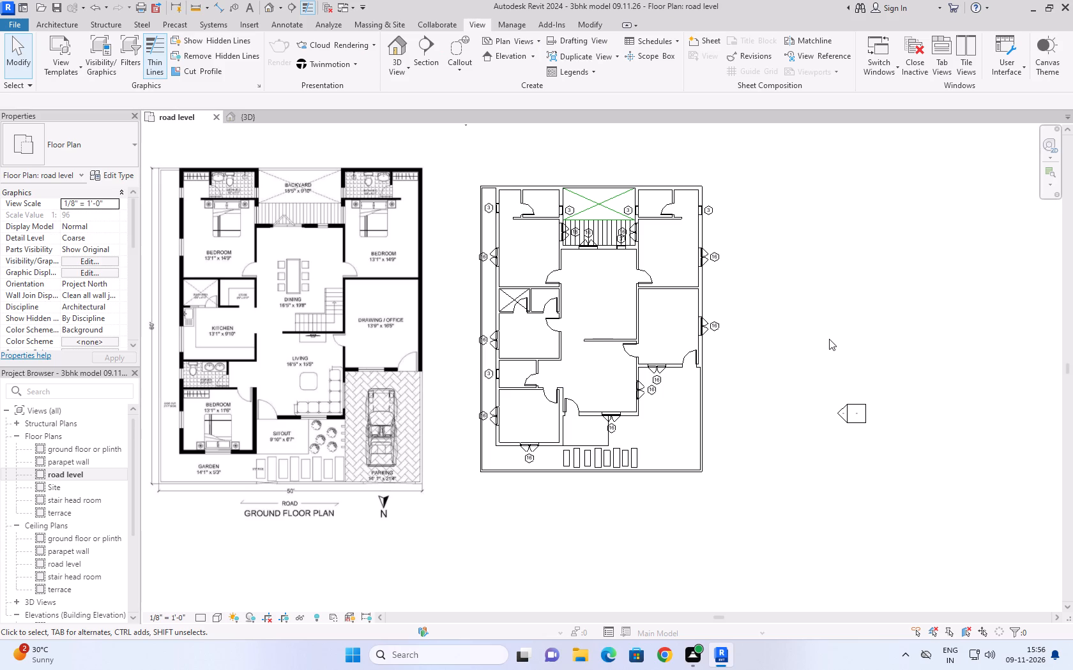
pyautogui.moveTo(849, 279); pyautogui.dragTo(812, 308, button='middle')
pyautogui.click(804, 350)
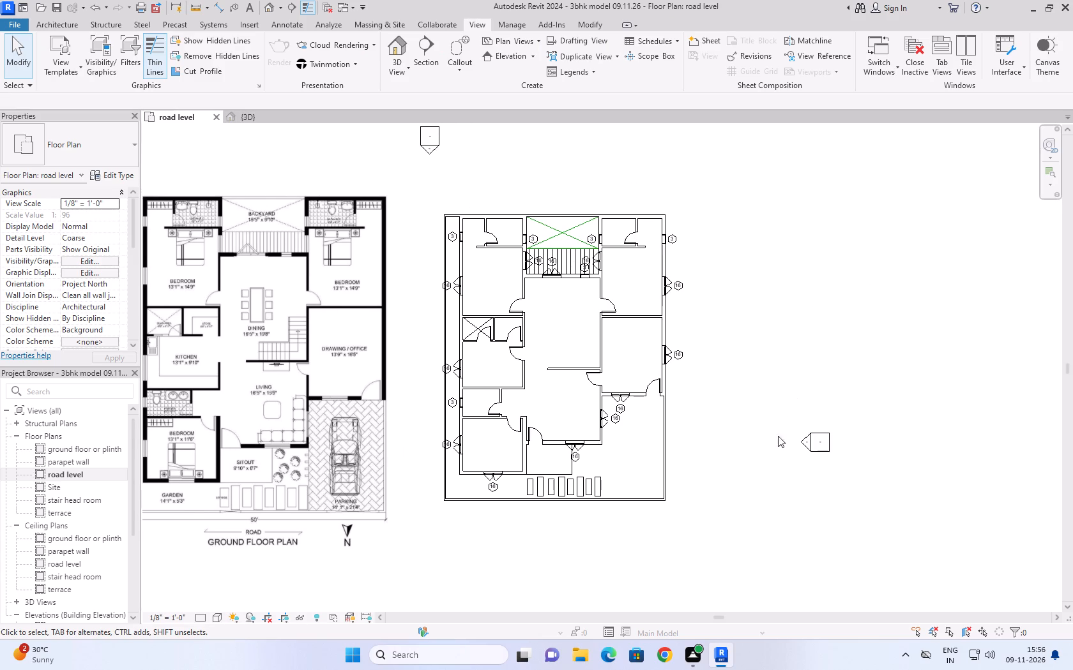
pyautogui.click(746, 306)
# Start a Generic - 12" floor on road level and draw a 4 1/2" boundary line to the rear wall's outer face at the bedroom side wall.
pyautogui.doubleClick(42, 22)
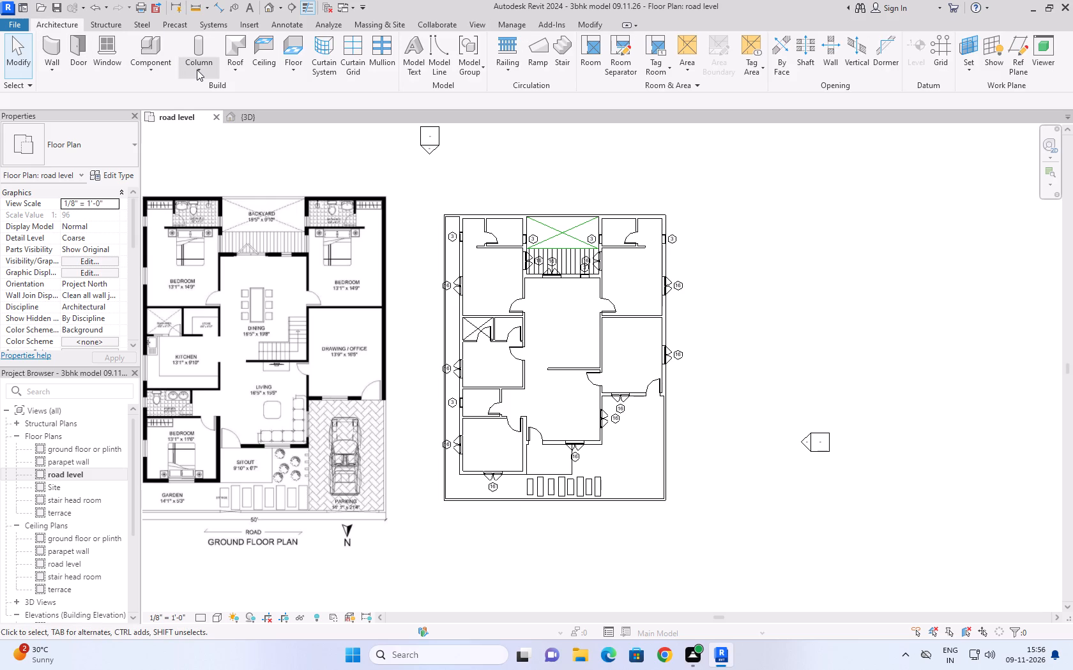
pyautogui.click(197, 70)
pyautogui.click(197, 70)
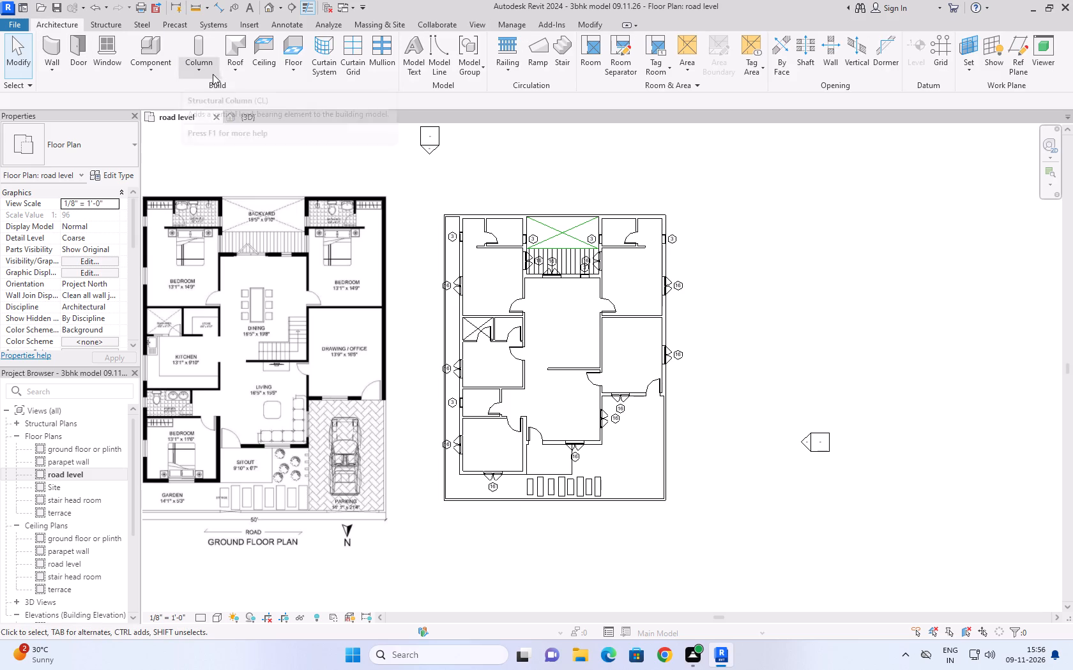
pyautogui.click(294, 70)
pyautogui.click(301, 89)
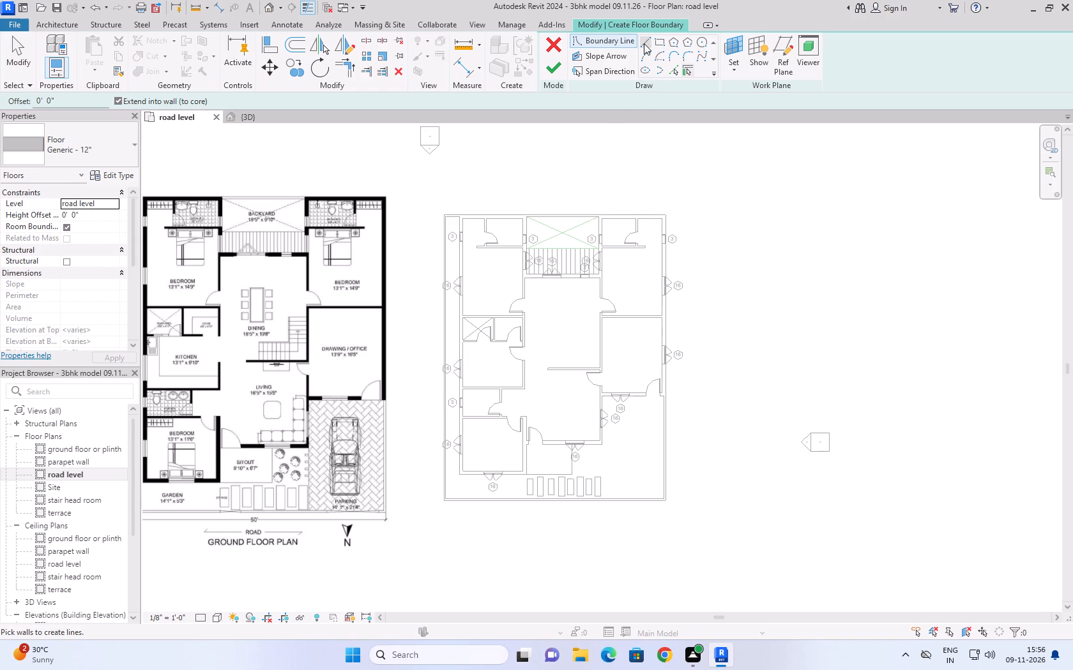
pyautogui.scroll(-2, 648, 54)
pyautogui.scroll(-2, 537, 186)
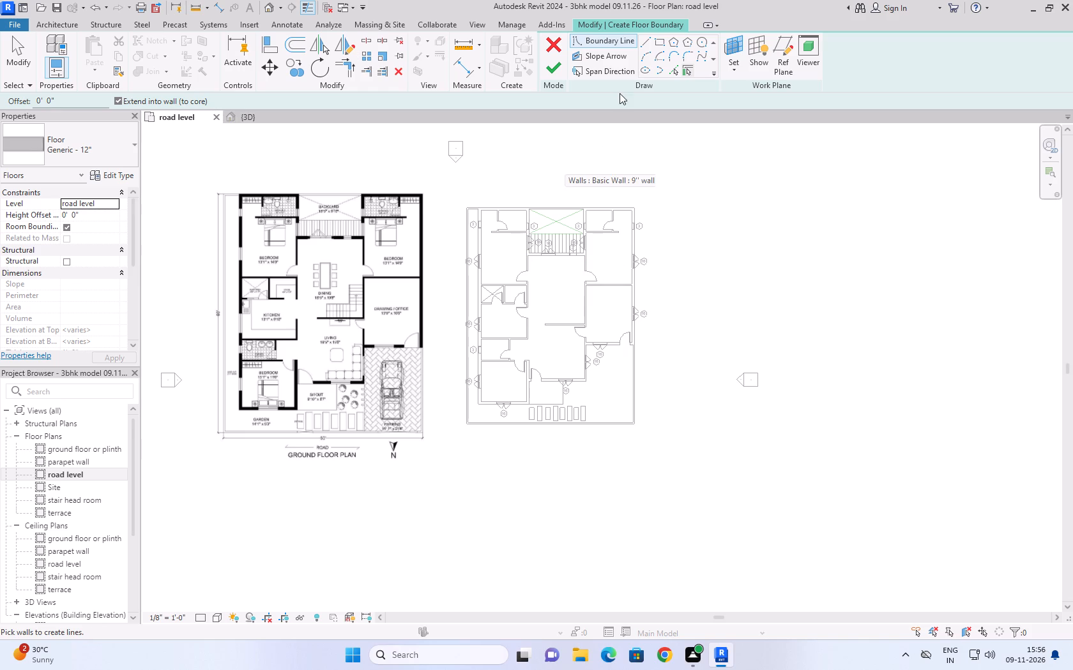
pyautogui.click(646, 41)
pyautogui.scroll(5, 469, 242)
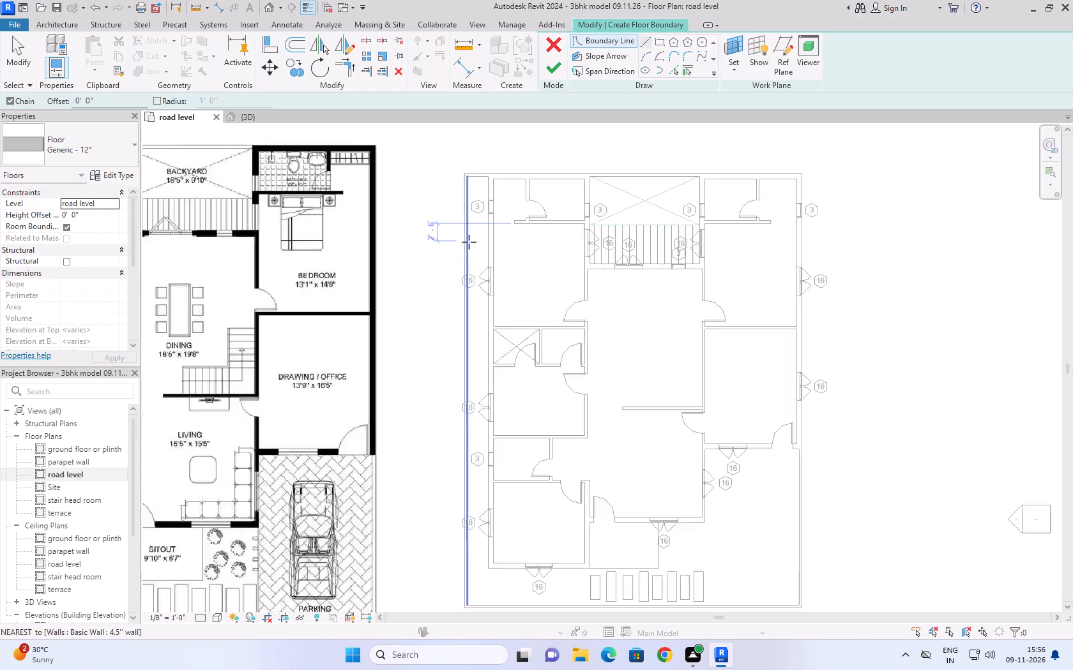
pyautogui.scroll(2, 469, 242)
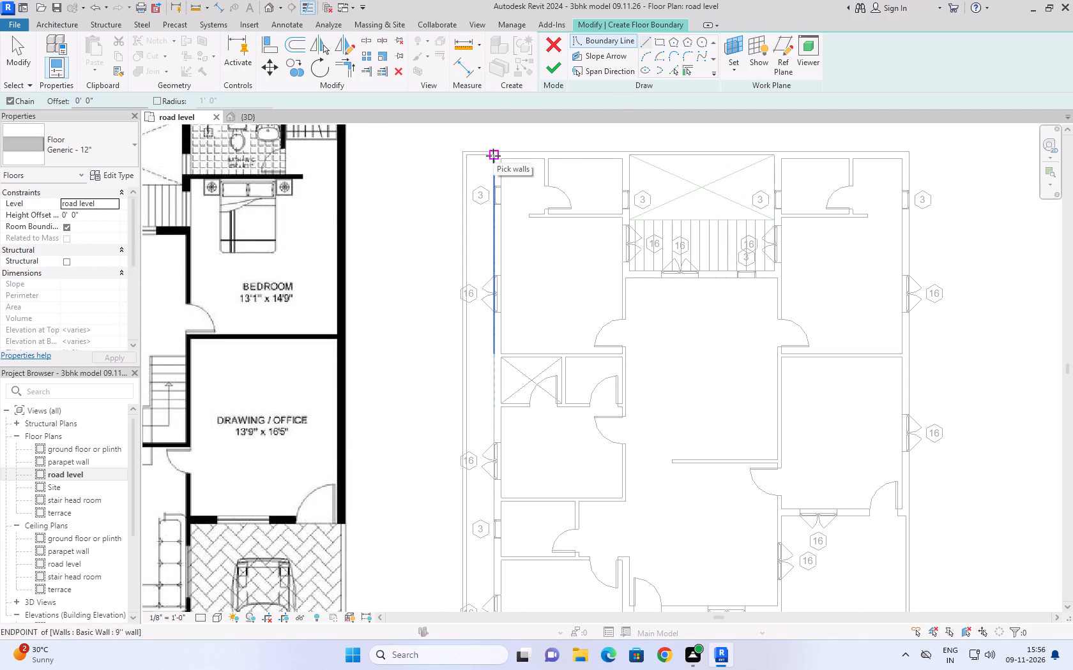
pyautogui.scroll(8, 493, 156)
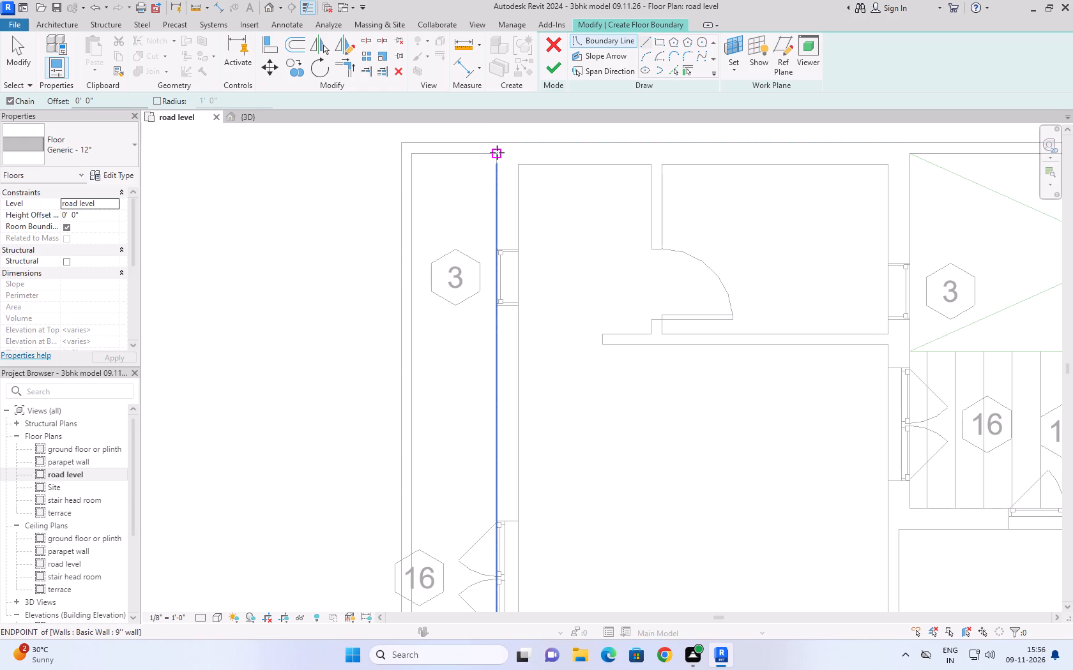
pyautogui.scroll(10, 497, 153)
pyautogui.scroll(-9, 498, 158)
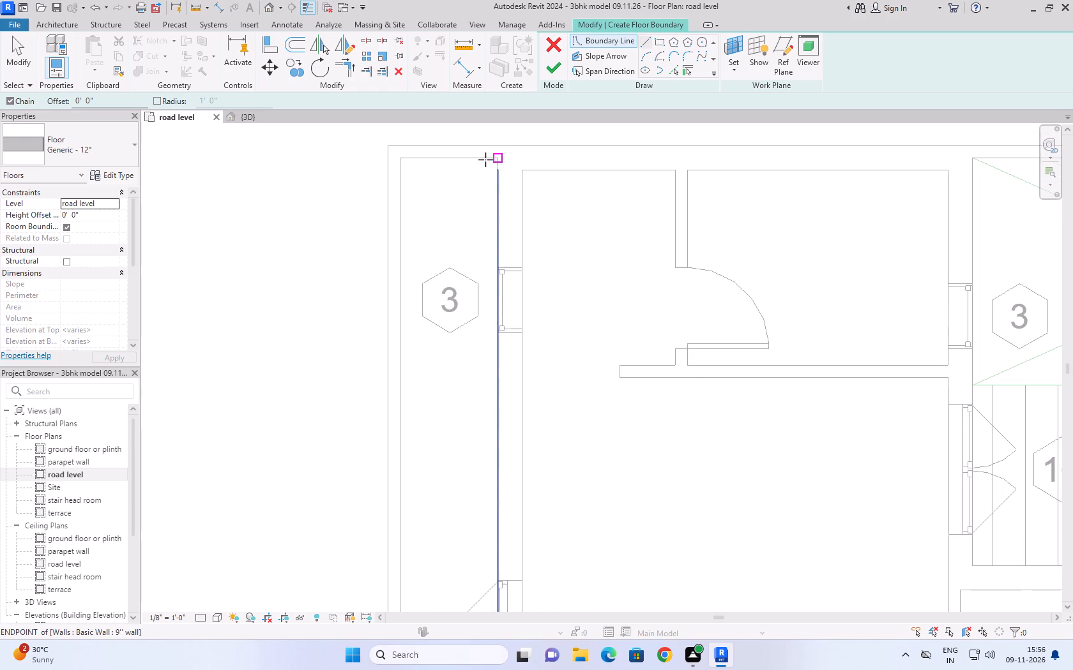
pyautogui.scroll(8, 495, 158)
pyautogui.scroll(-1, 496, 158)
pyautogui.moveTo(498, 158); pyautogui.dragTo(503, 268, button='middle')
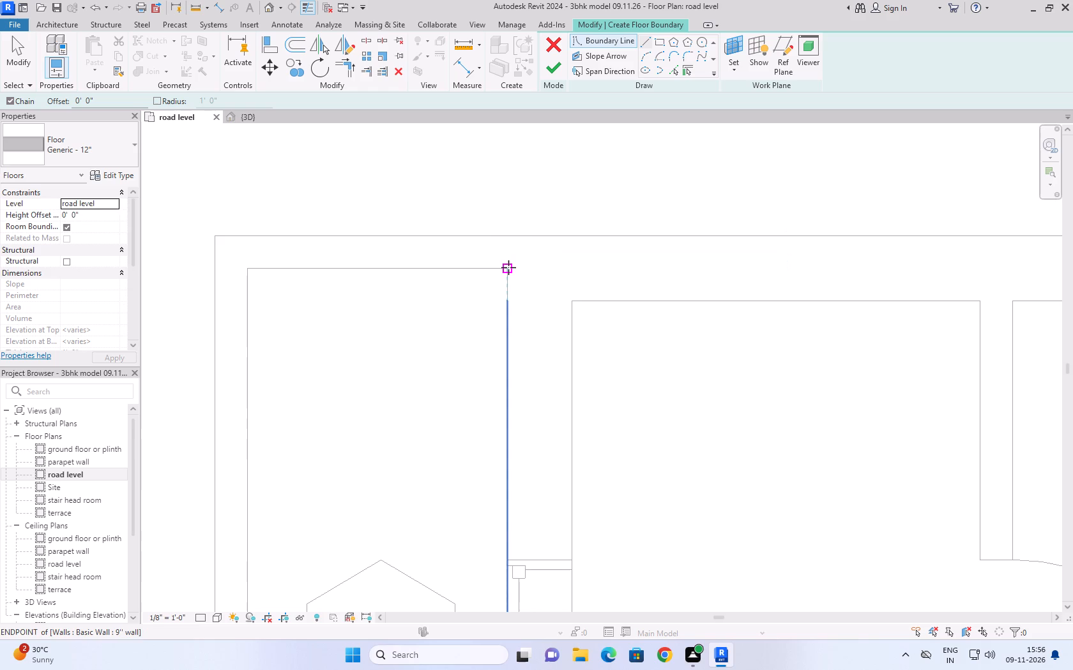
pyautogui.click(508, 267)
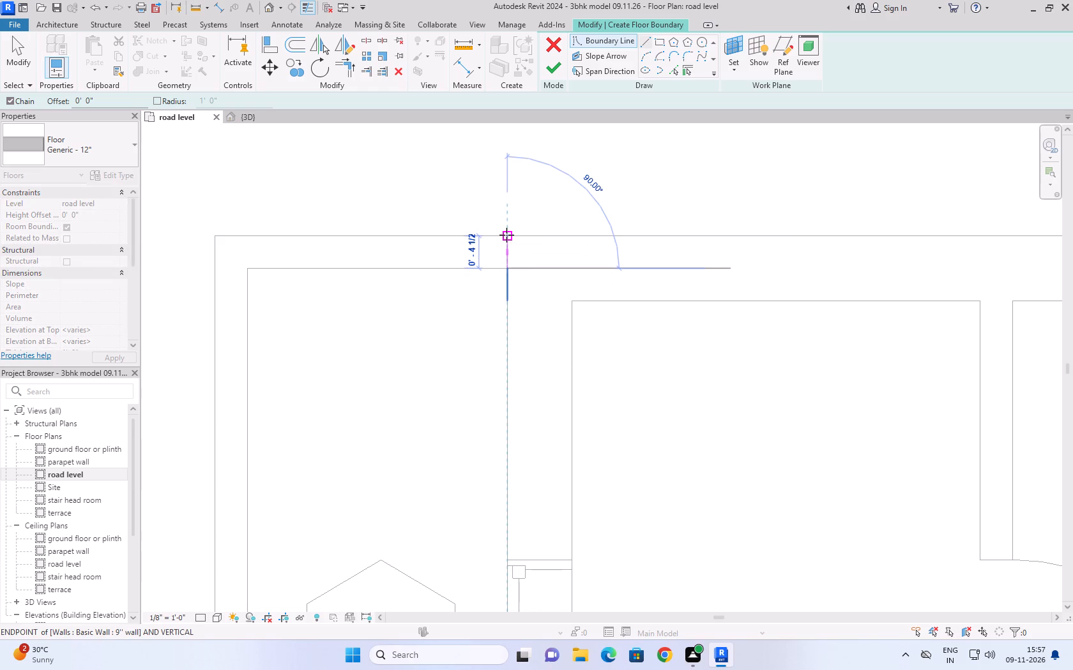
pyautogui.click(506, 235)
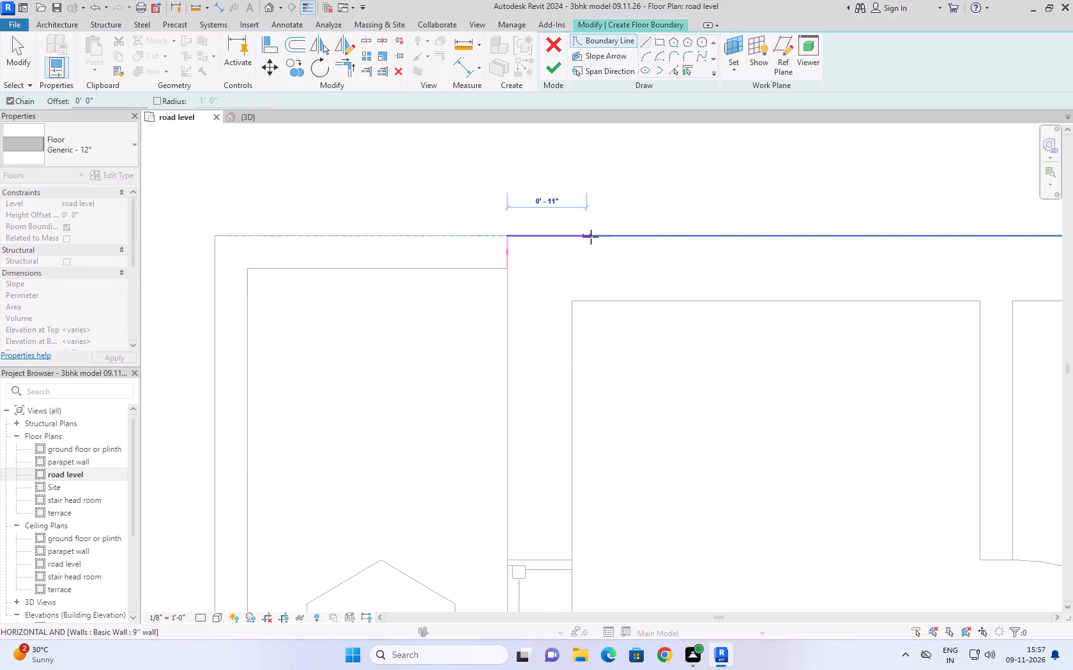
# Draw the floor boundary along the rear wall's outer face to the house's far rear corner on the drawing/office side.
pyautogui.scroll(-20, 595, 234)
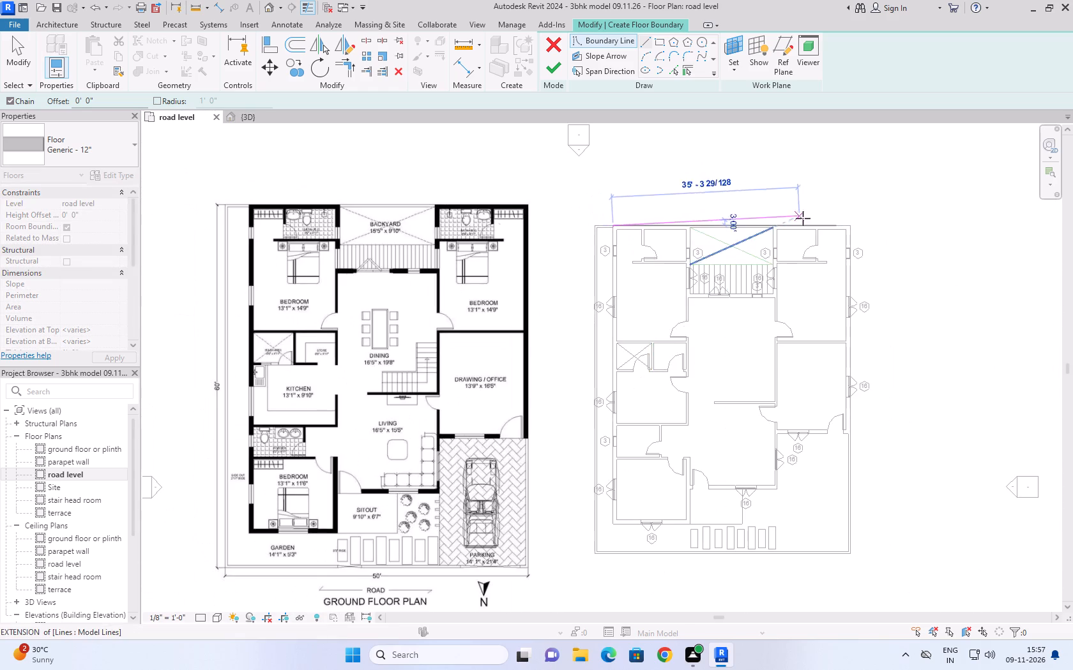
pyautogui.scroll(7, 811, 218)
pyautogui.scroll(-2, 856, 225)
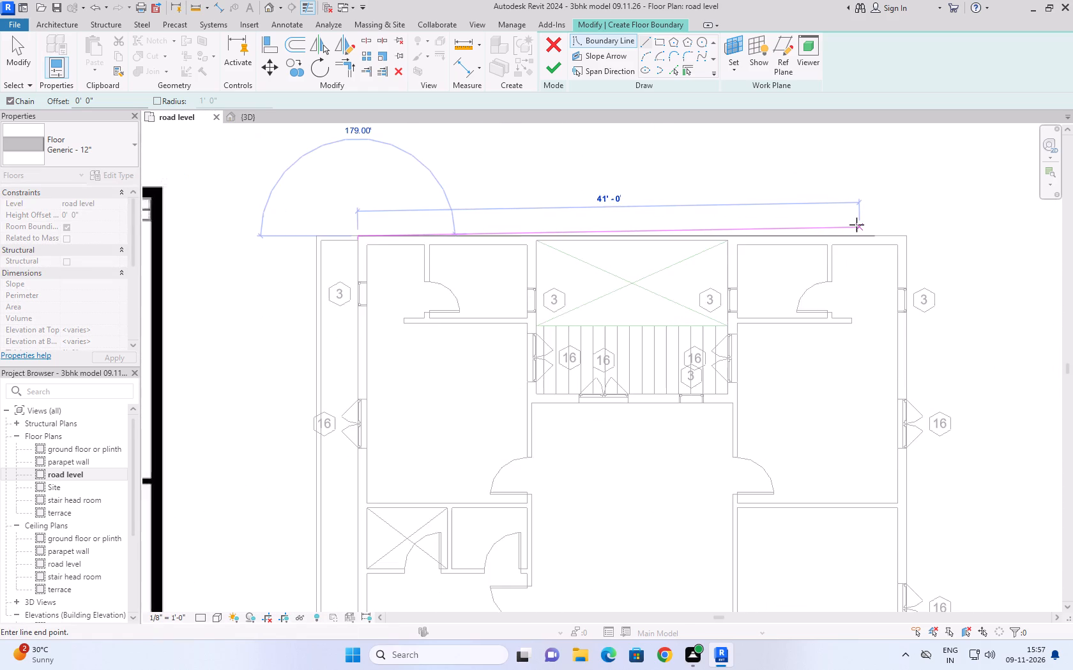
pyautogui.scroll(9, 900, 237)
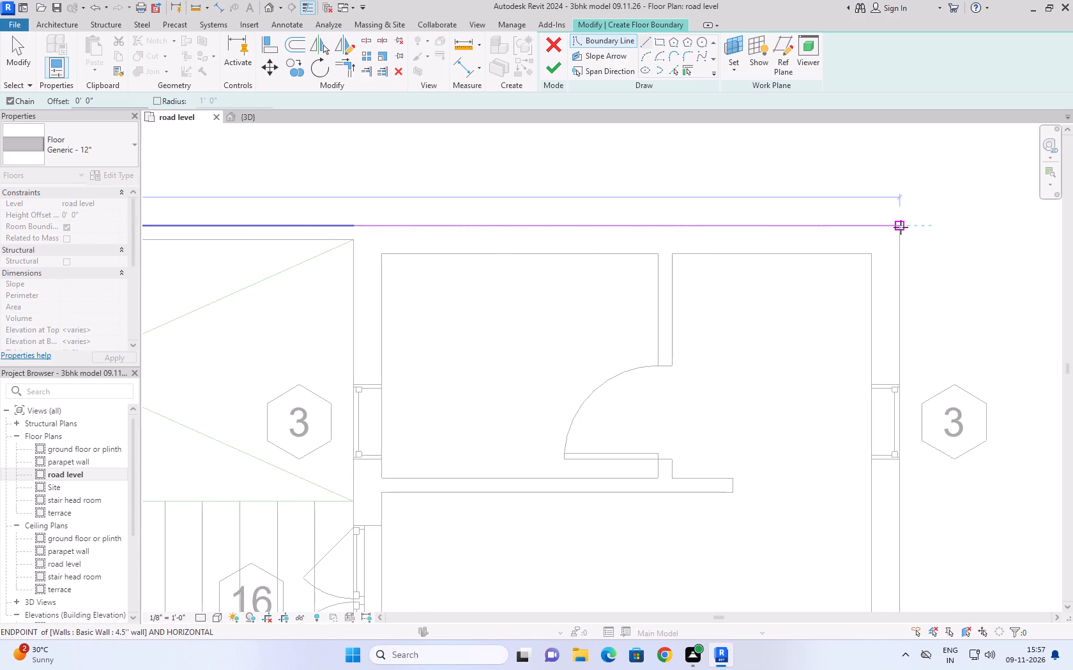
pyautogui.click(901, 227)
# Continue the floor boundary along the side wall's outer face to line up with the drawing/office front wall's outer face.
pyautogui.scroll(-12, 902, 304)
pyautogui.scroll(-10, 901, 409)
pyautogui.scroll(11, 895, 471)
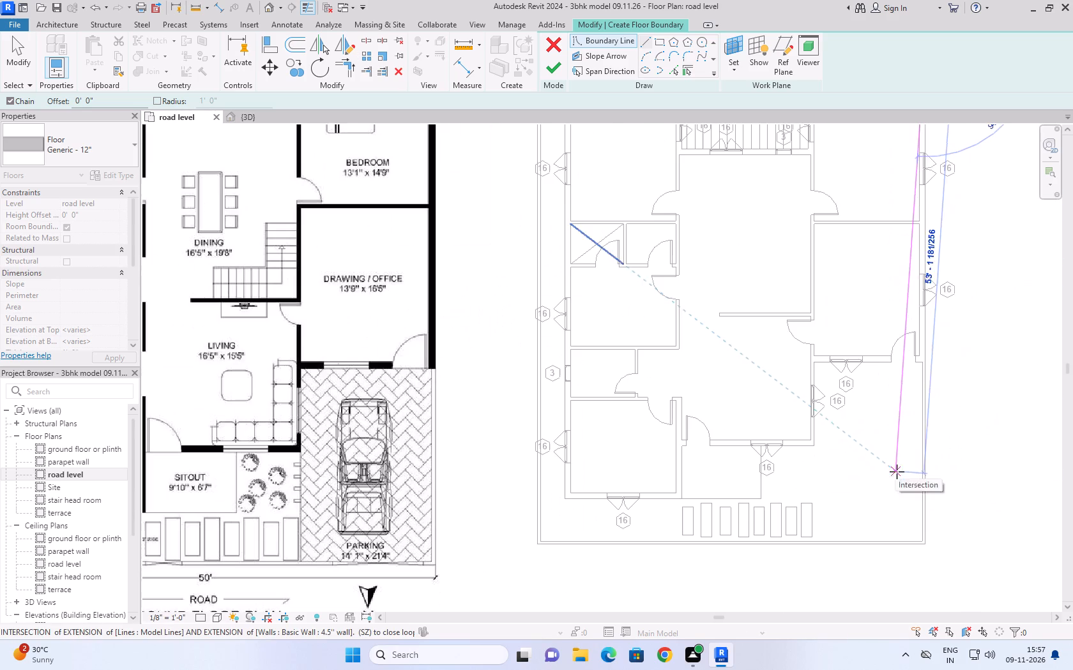
pyautogui.scroll(2, 920, 421)
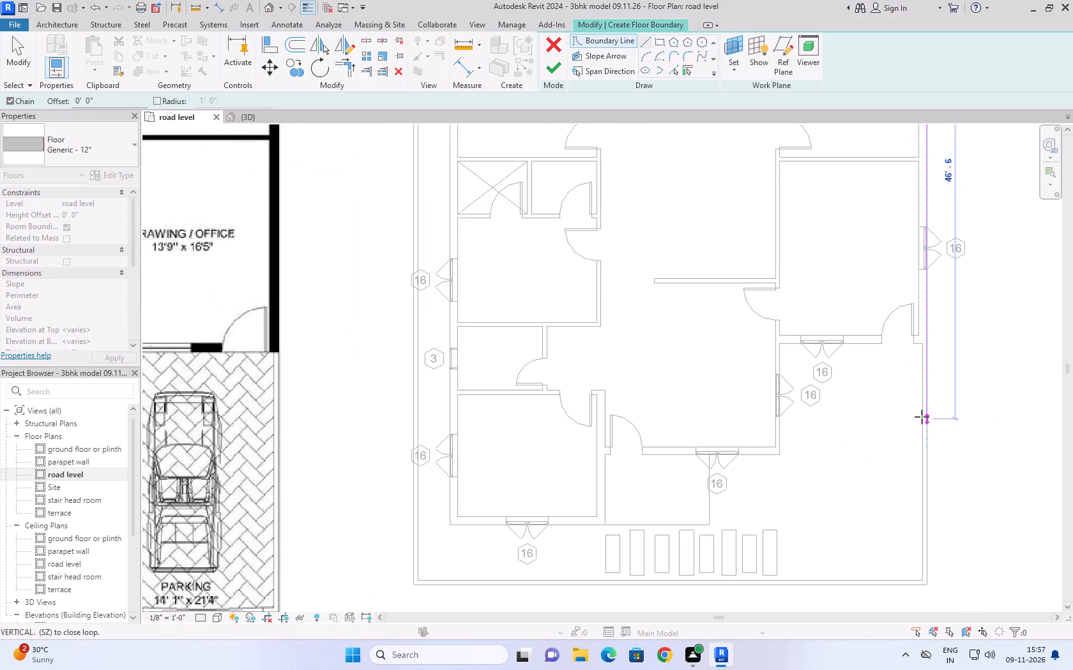
pyautogui.scroll(4, 922, 414)
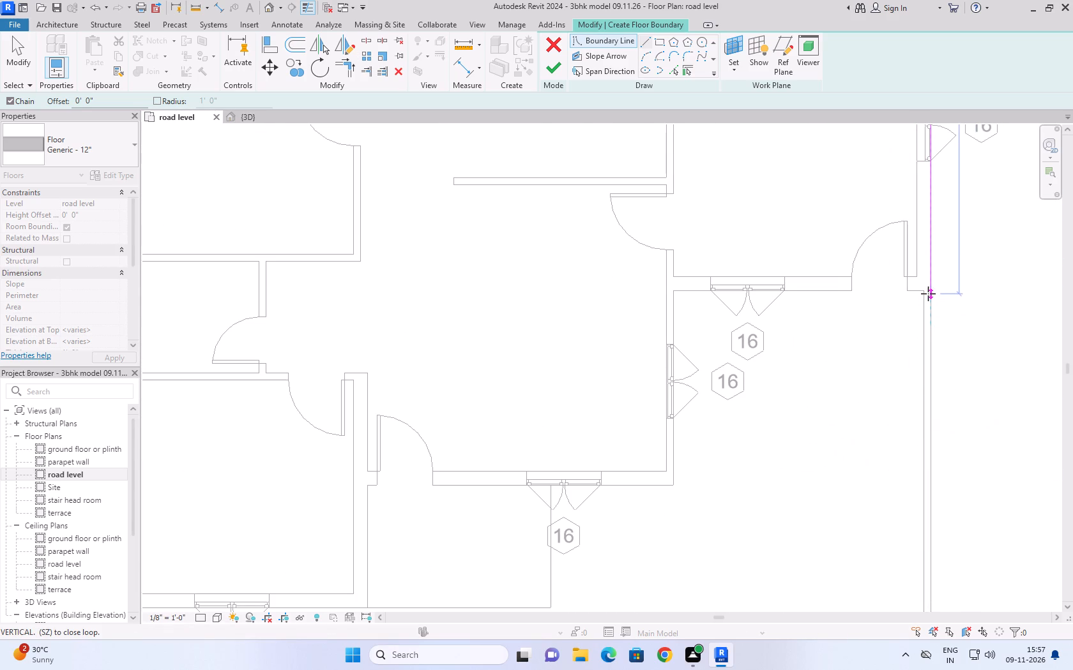
pyautogui.scroll(10, 928, 291)
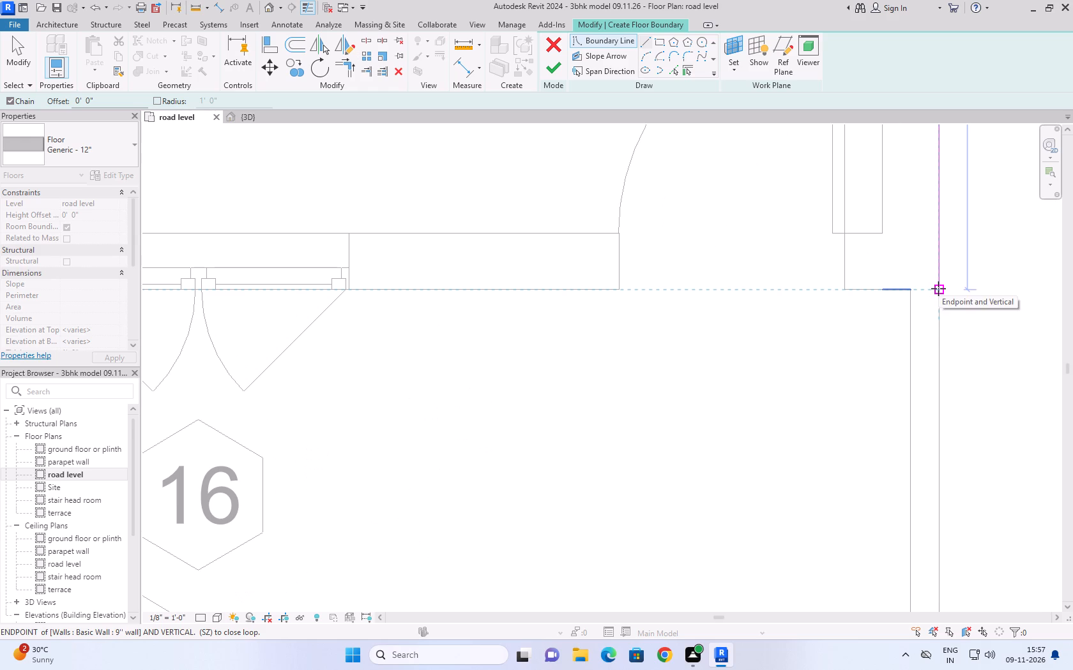
pyautogui.click(938, 288)
# Continue the floor boundary along the drawing/office front wall, turning about 10' 5 1/2" along the adjoining side wall to its front outer corner.
pyautogui.scroll(-4, 813, 292)
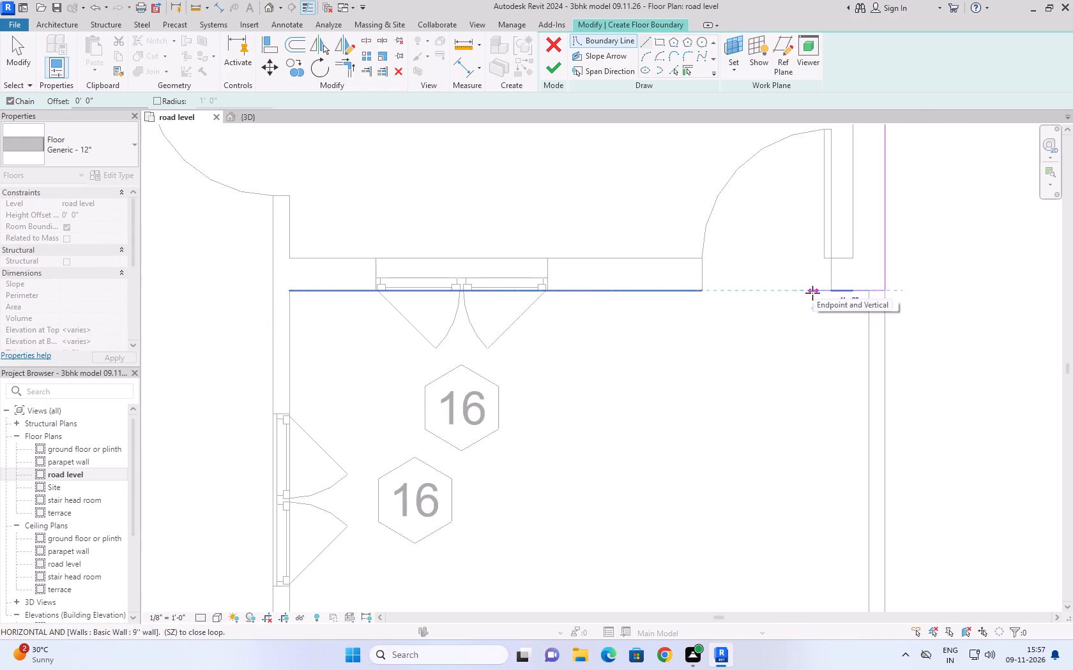
pyautogui.scroll(-4, 812, 293)
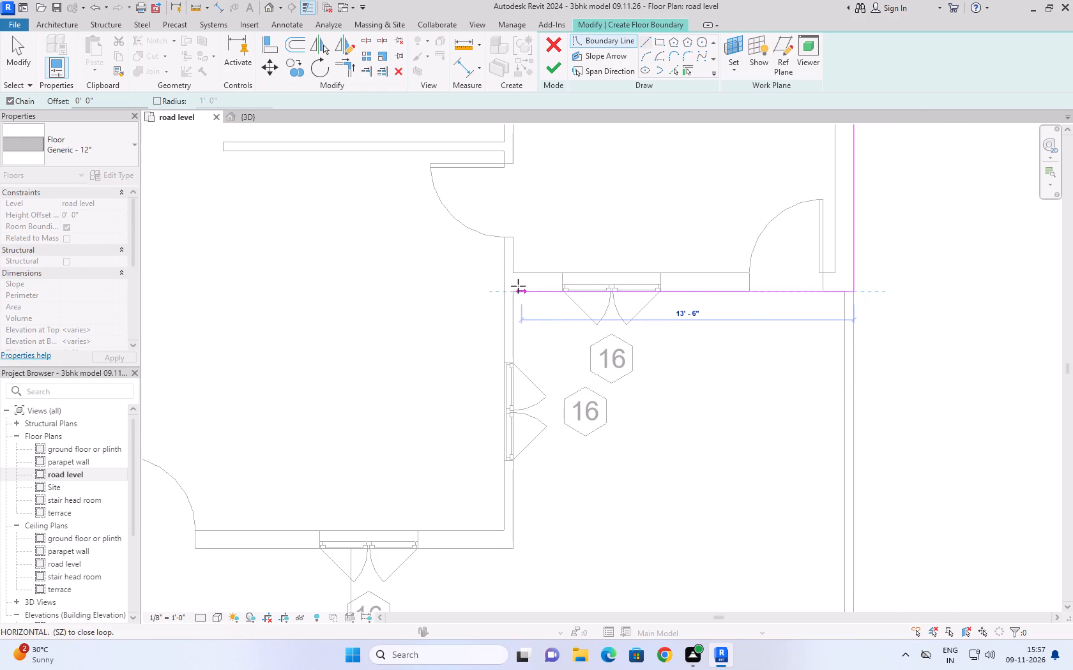
pyautogui.click(512, 288)
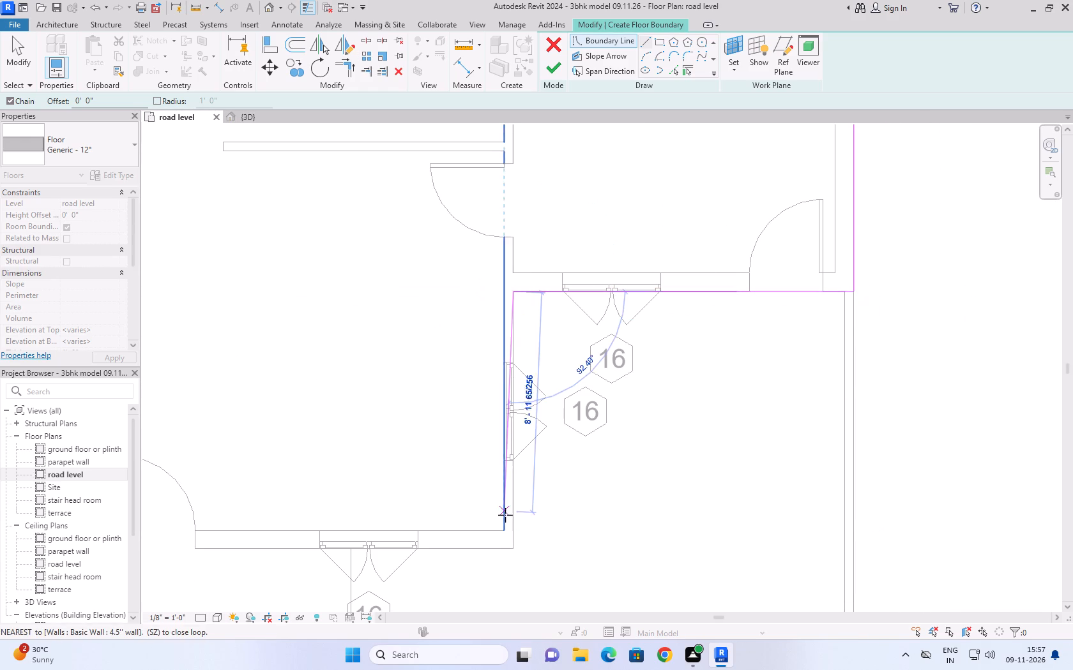
pyautogui.scroll(11, 513, 548)
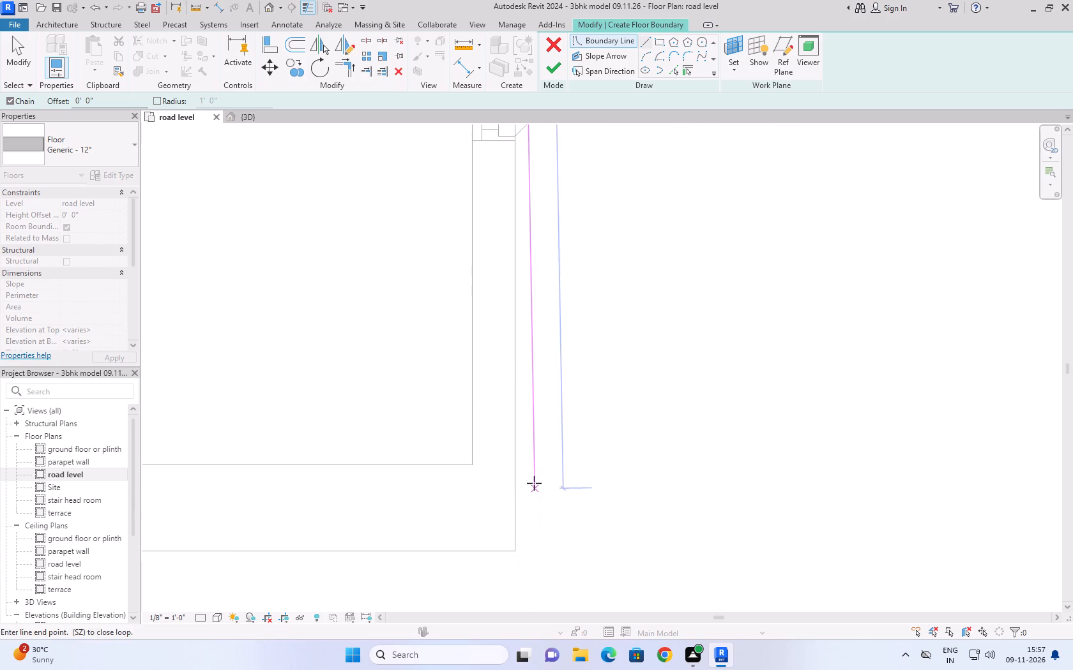
pyautogui.click(514, 549)
# Extend the floor boundary about 6' 7" along the next front wall's outer face to the model line meeting its window.
pyautogui.scroll(-8, 514, 549)
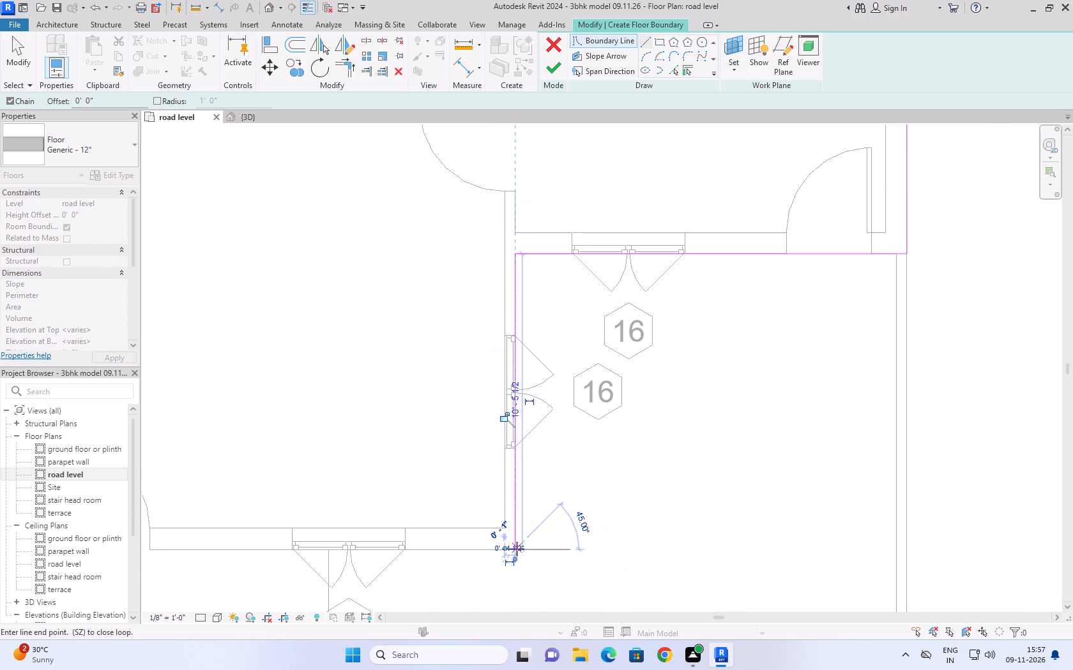
pyautogui.scroll(-6, 517, 549)
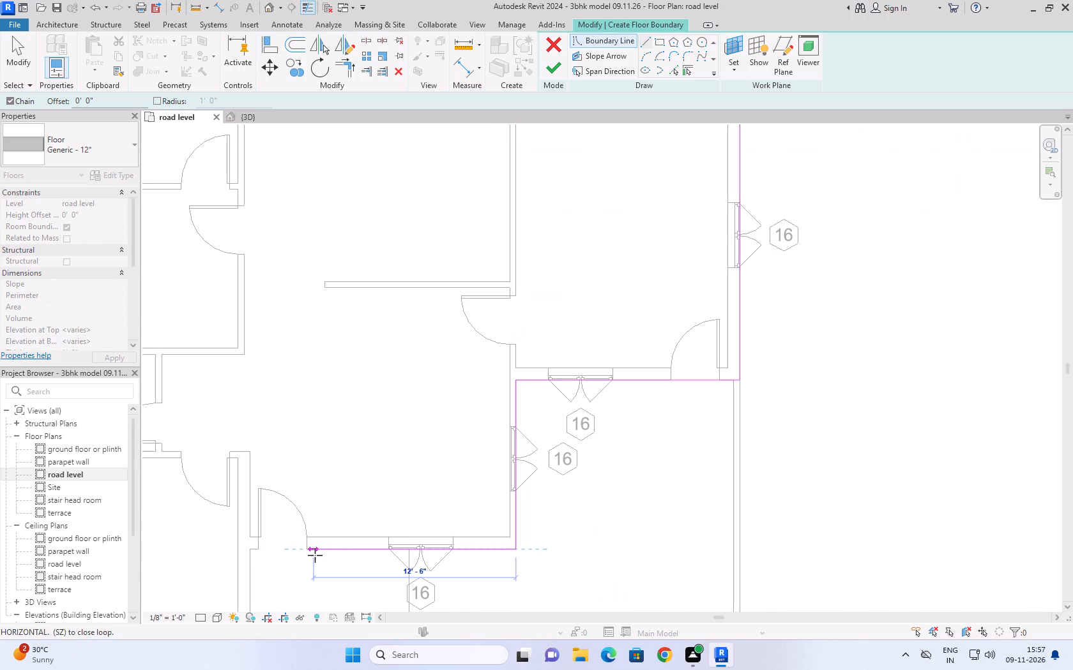
pyautogui.scroll(-7, 314, 555)
pyautogui.scroll(7, 355, 537)
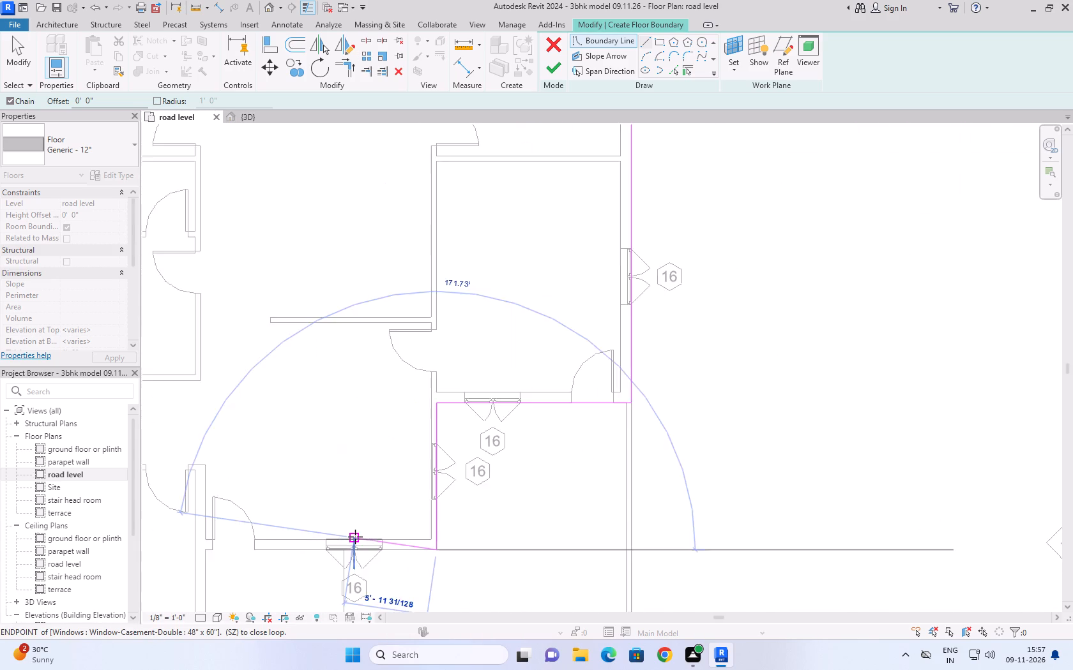
pyautogui.scroll(5, 355, 537)
pyautogui.scroll(-8, 355, 537)
pyautogui.scroll(5, 346, 581)
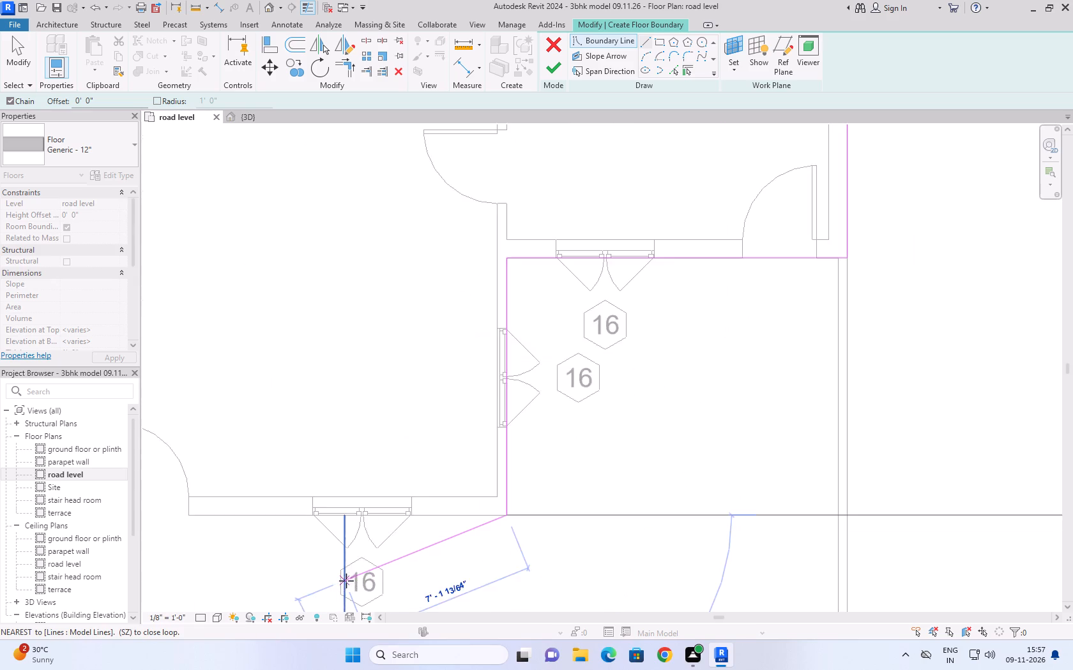
pyautogui.scroll(7, 346, 581)
pyautogui.click(342, 409)
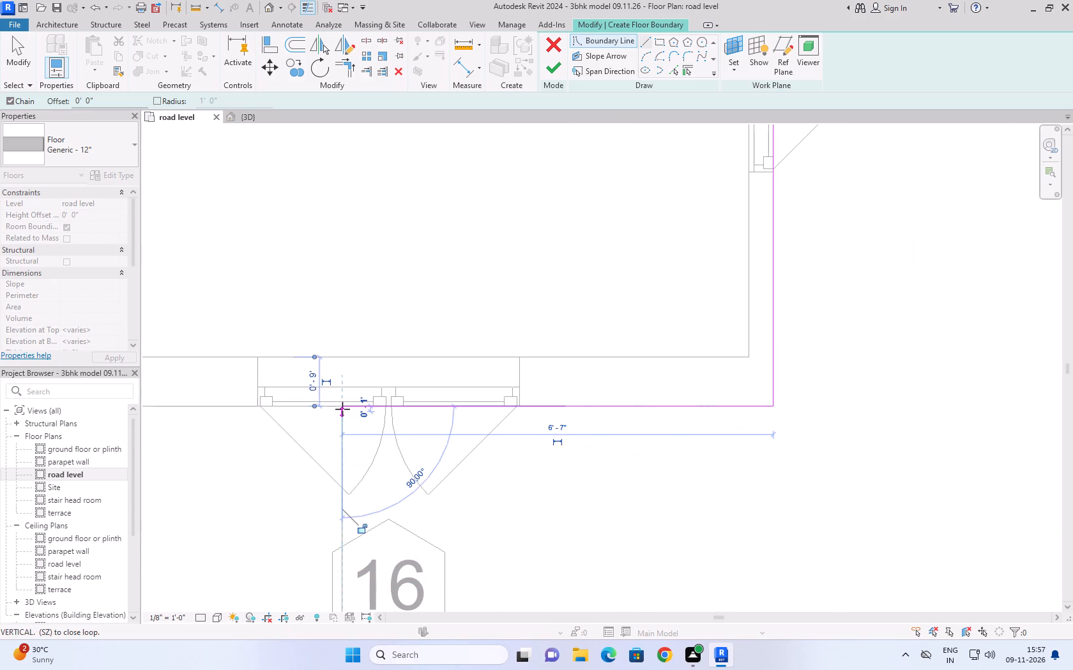
# Trace the entrance projection with boundary lines about 6' 7" forward and about 9' 10" across to the front corner room.
pyautogui.scroll(-18, 340, 505)
pyautogui.scroll(6, 343, 484)
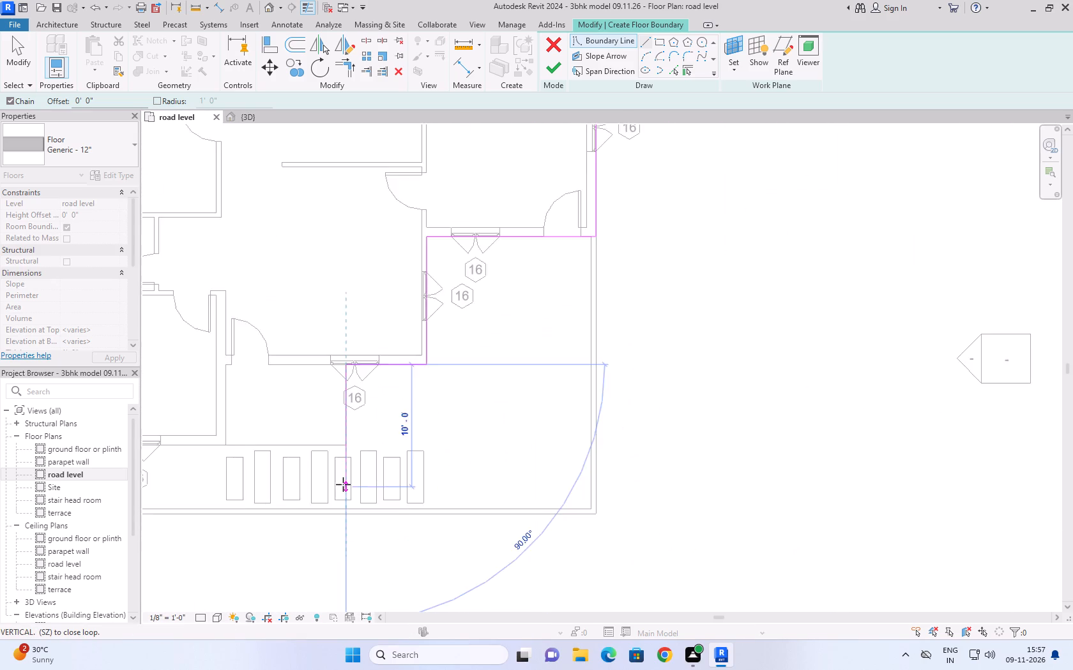
pyautogui.scroll(6, 343, 484)
pyautogui.click(349, 394)
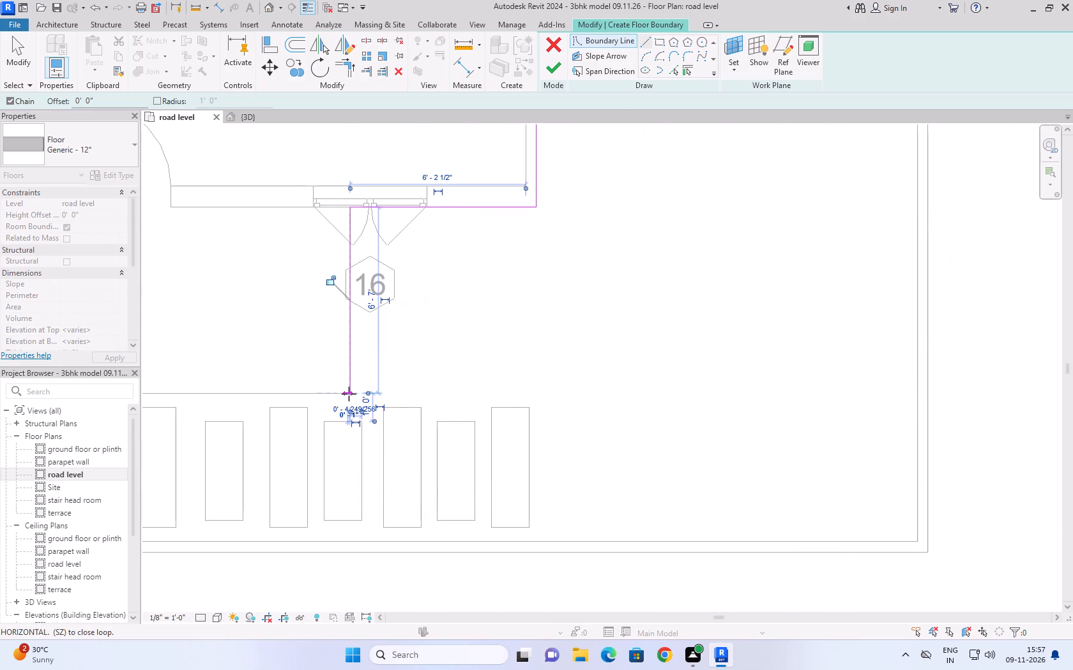
pyautogui.scroll(-11, 349, 394)
pyautogui.scroll(10, 288, 399)
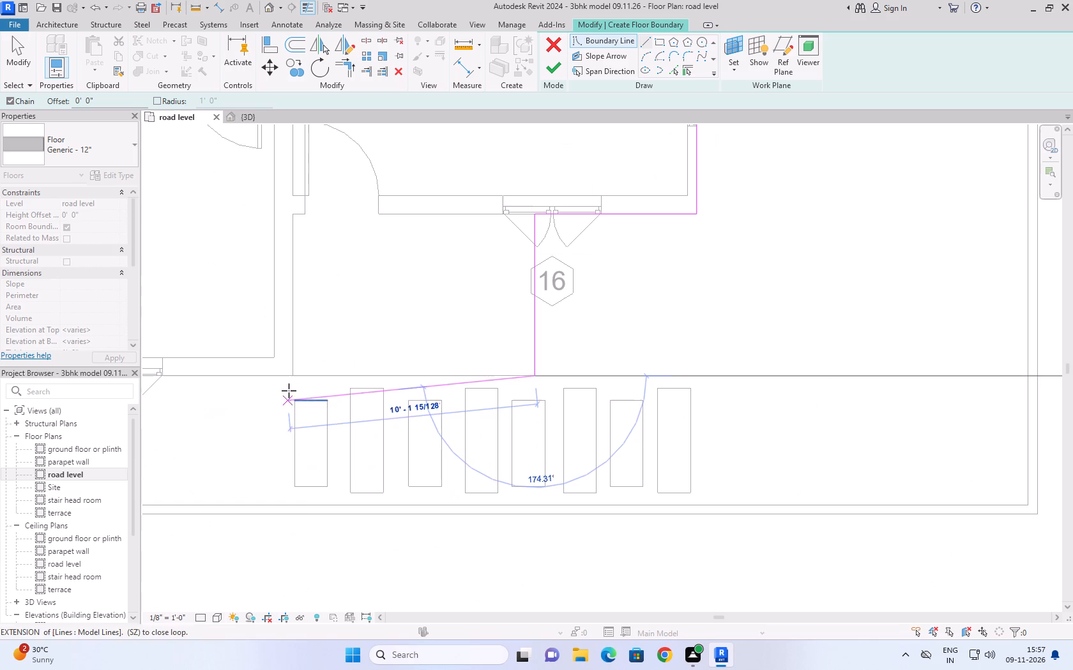
pyautogui.click(291, 376)
# Run the boundary about 14' 7" along the front corner room's outer wall, turning along the long side wall to the rear boundary line.
pyautogui.scroll(-11, 291, 376)
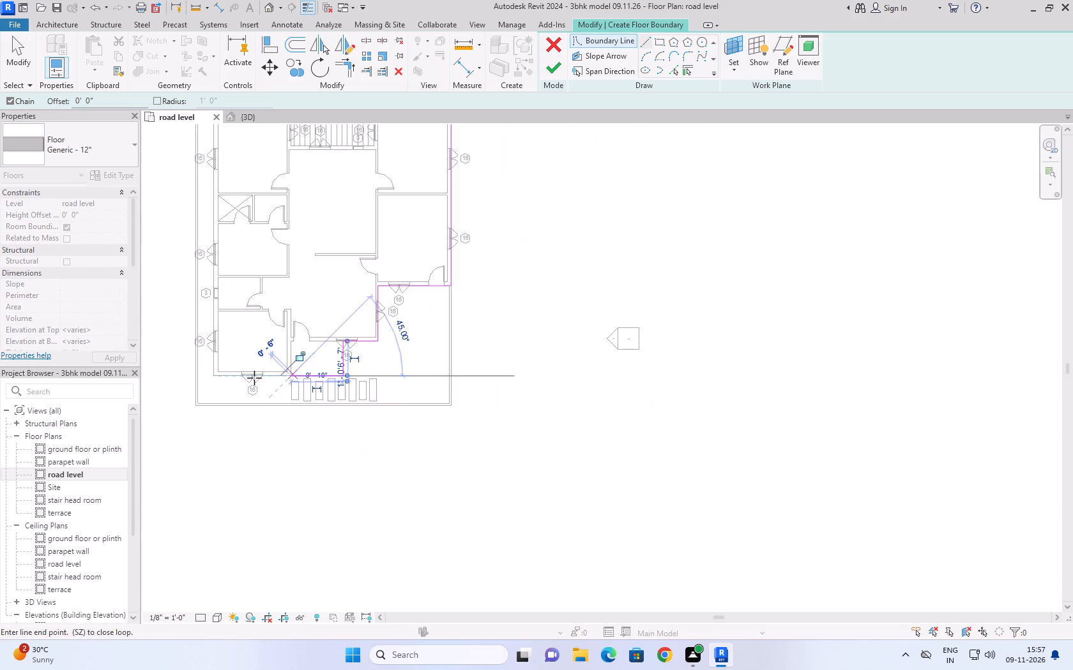
pyautogui.scroll(11, 202, 376)
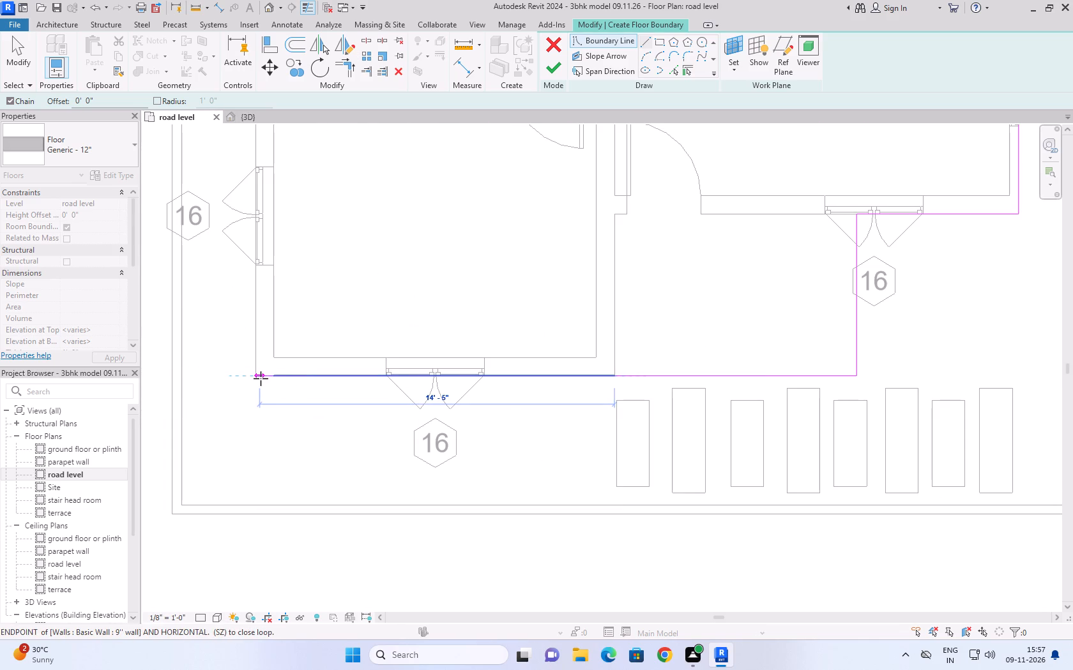
pyautogui.click(257, 376)
pyautogui.scroll(-16, 257, 378)
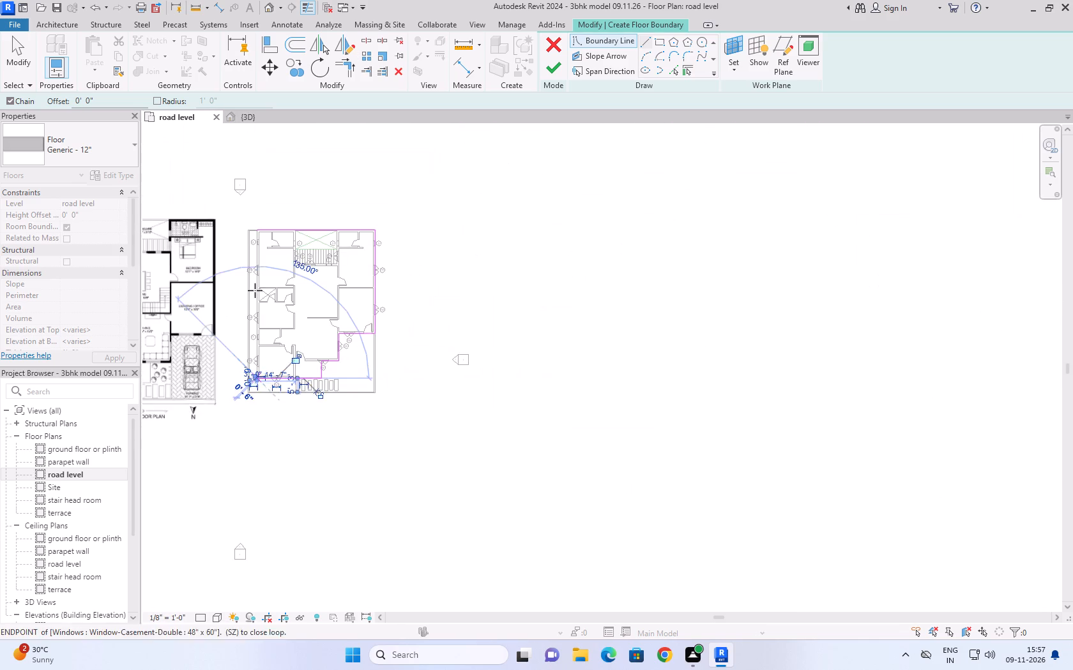
pyautogui.scroll(11, 256, 247)
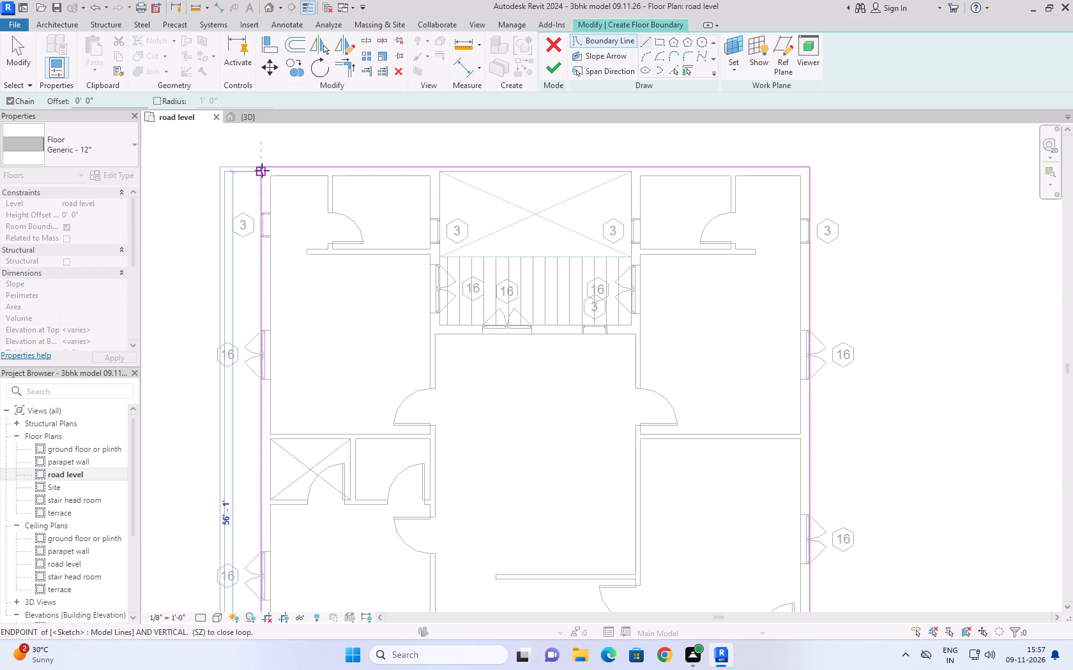
pyautogui.click(262, 167)
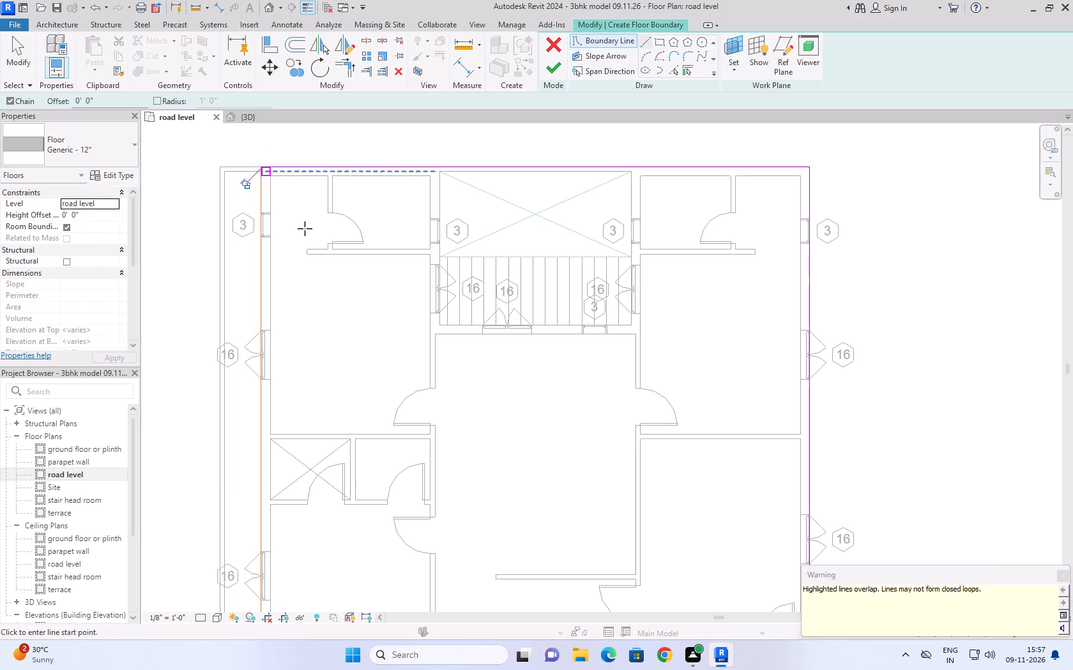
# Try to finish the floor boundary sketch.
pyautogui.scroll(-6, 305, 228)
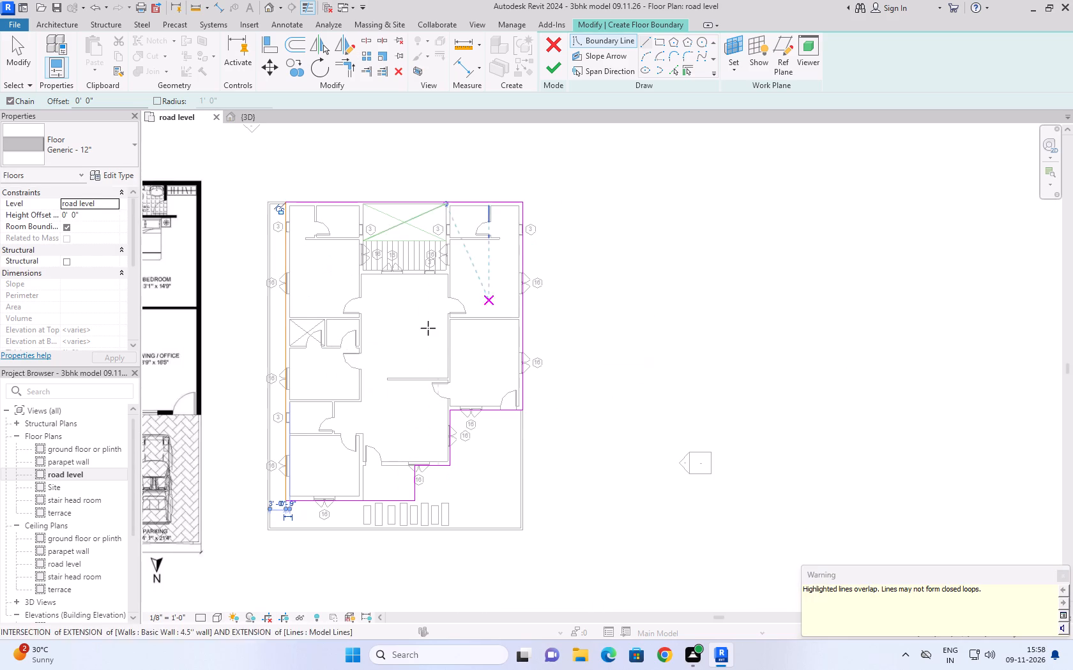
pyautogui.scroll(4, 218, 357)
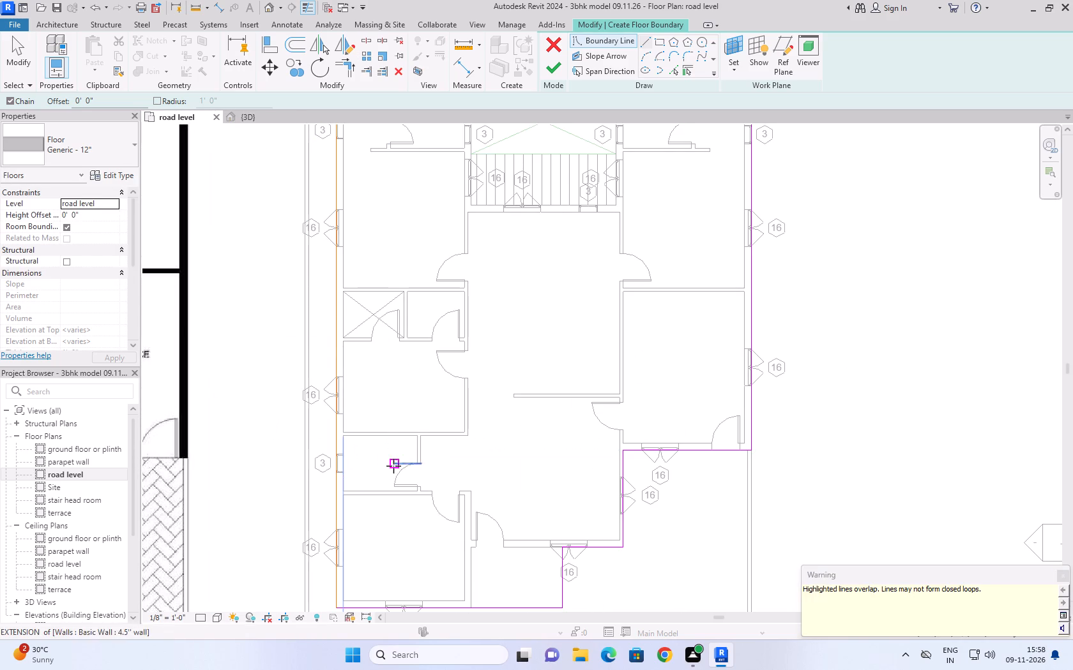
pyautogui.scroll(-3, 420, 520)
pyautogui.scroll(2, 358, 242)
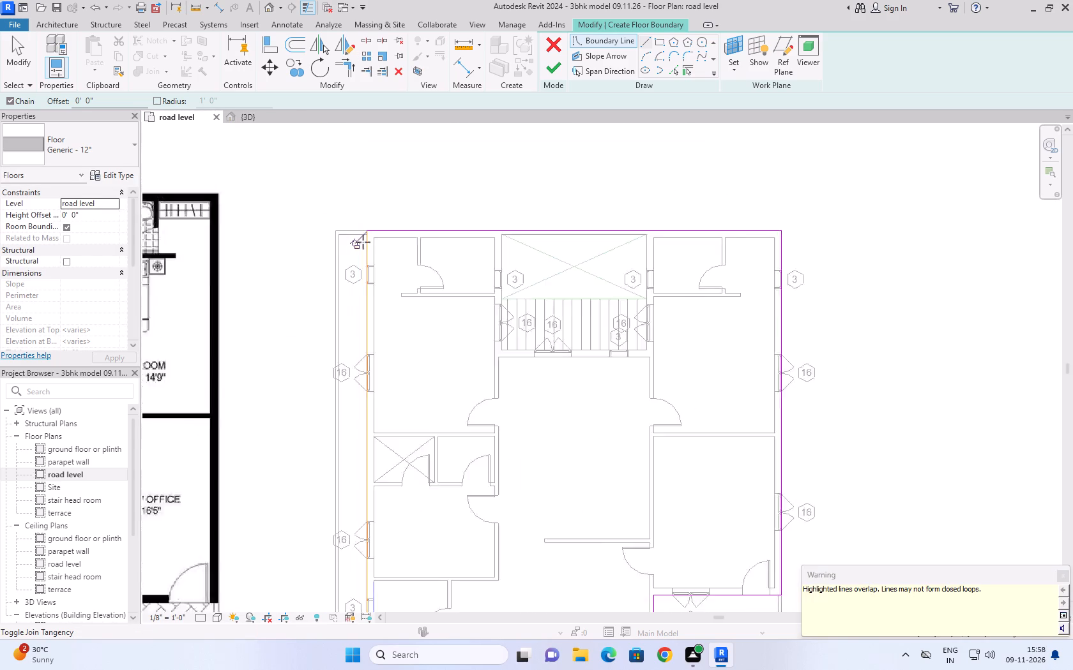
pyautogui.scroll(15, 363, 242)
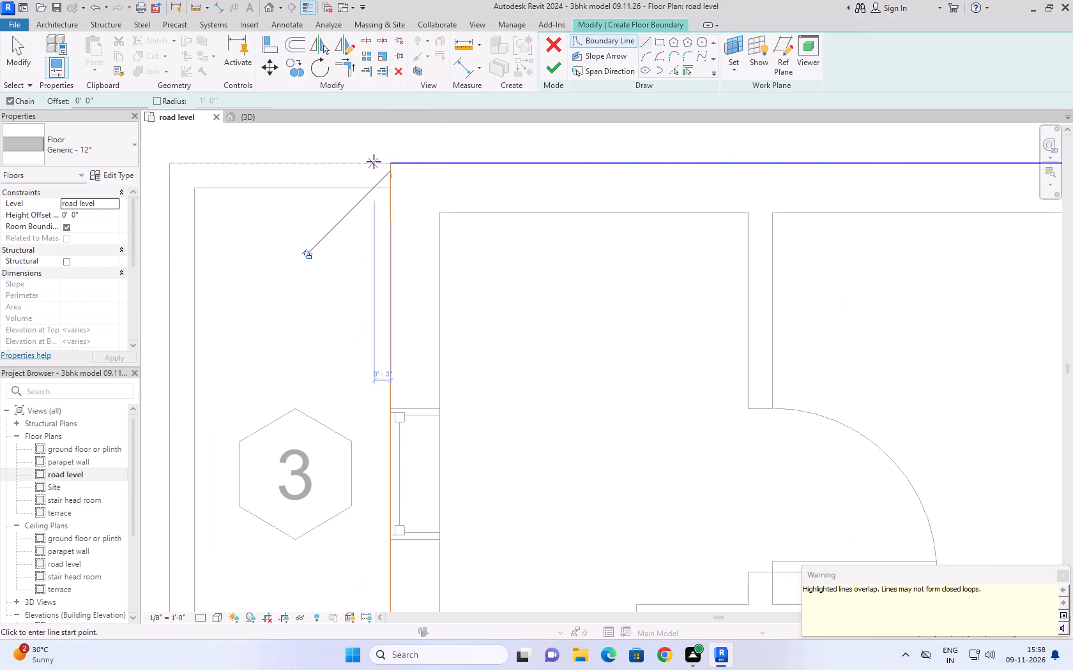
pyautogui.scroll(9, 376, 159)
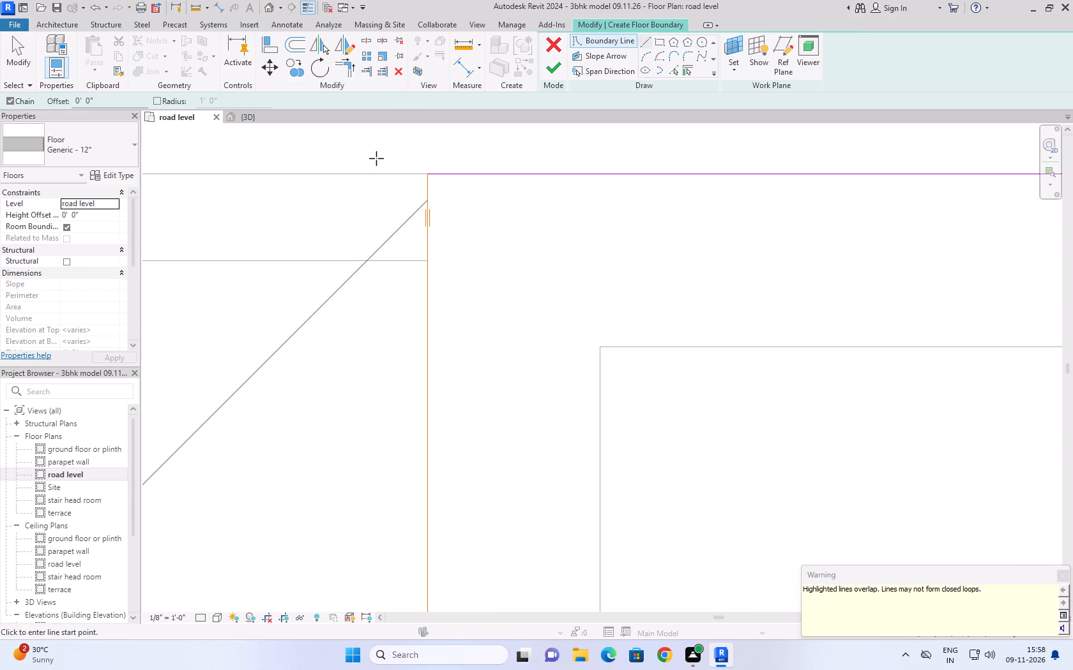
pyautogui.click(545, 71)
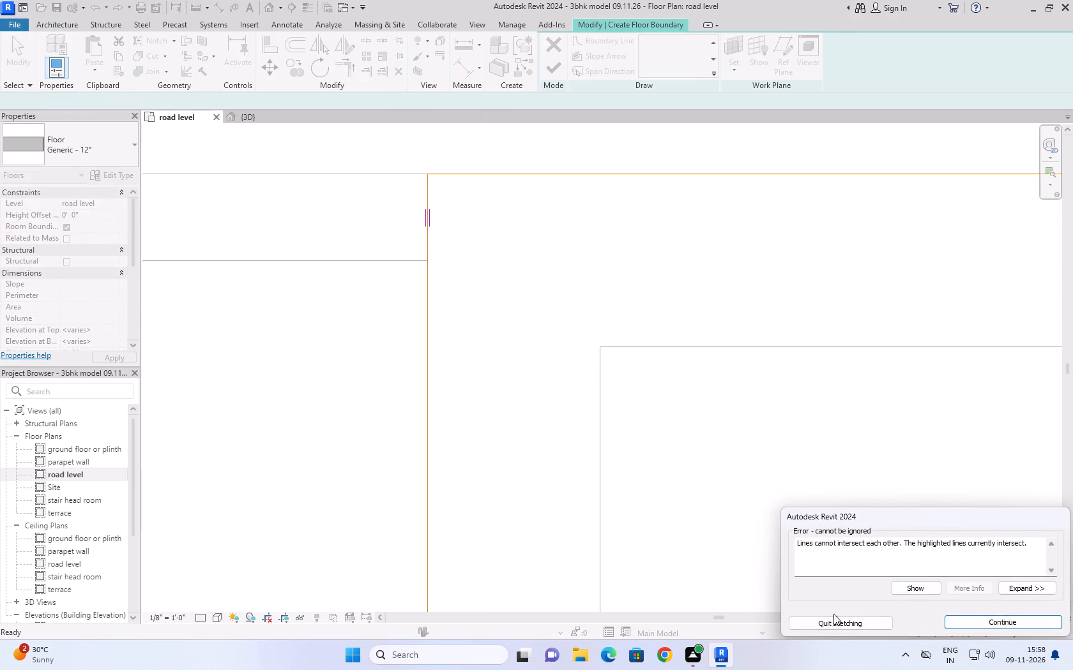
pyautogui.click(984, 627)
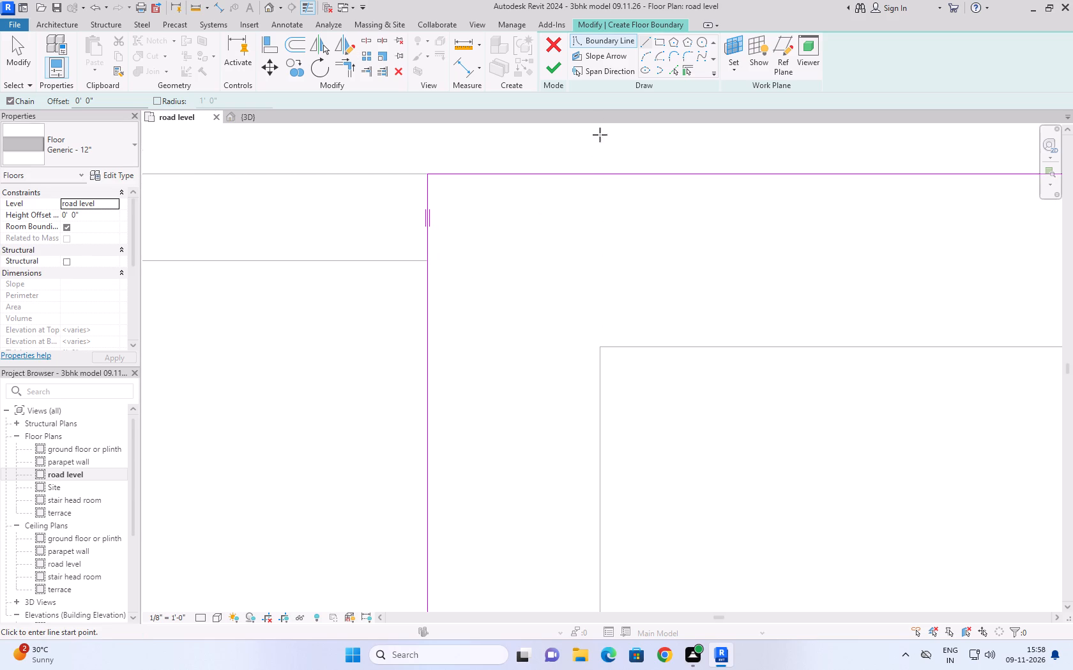
# Pull the long side boundary line's end back from the rear corner and delete the short overlapping segment there.
pyautogui.click(15, 54)
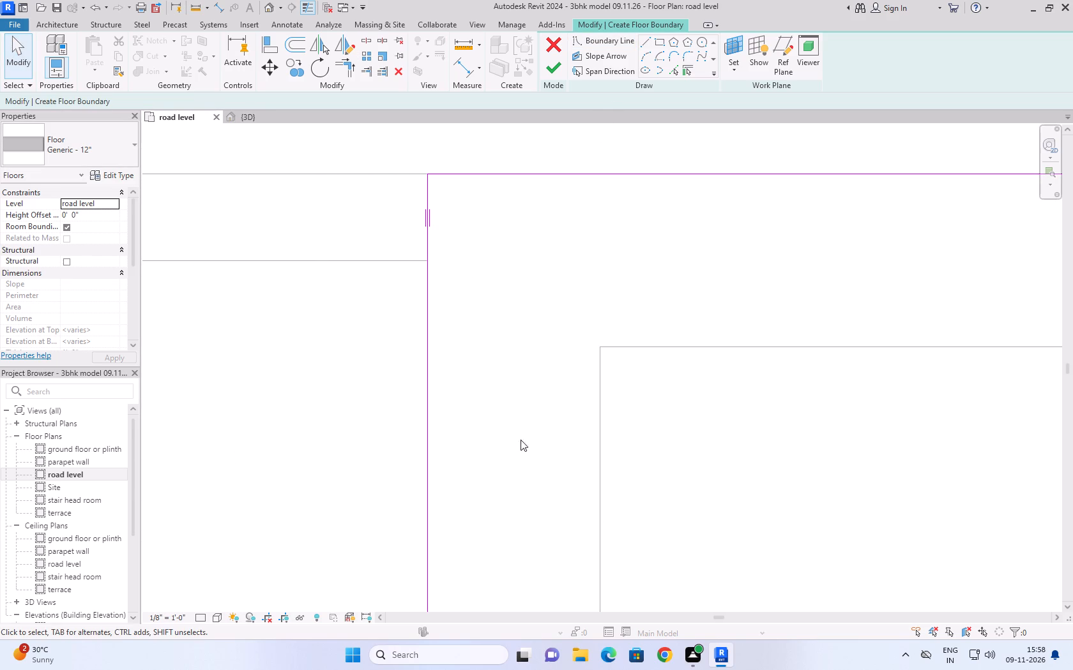
pyautogui.click(431, 326)
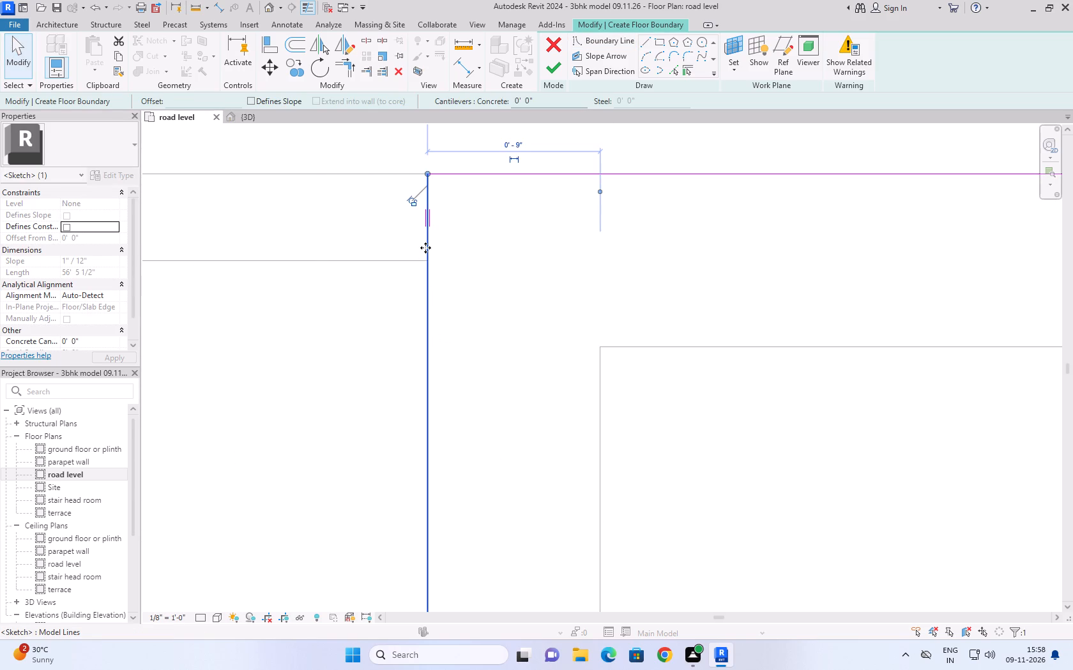
pyautogui.moveTo(426, 173); pyautogui.dragTo(427, 251)
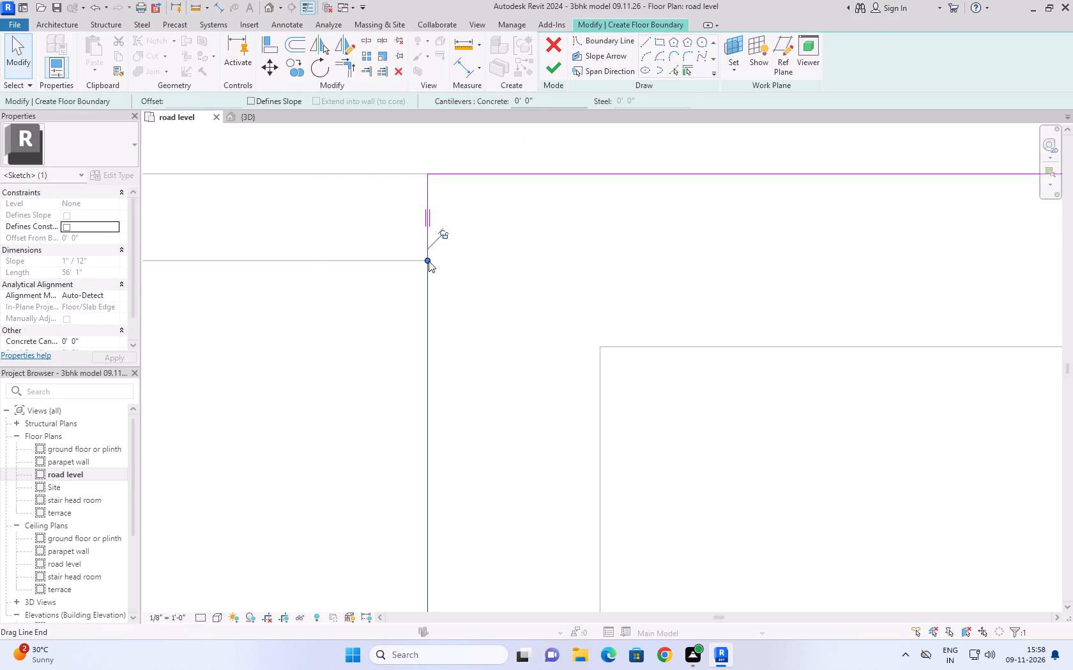
pyautogui.click(498, 282)
pyautogui.click(454, 208)
pyautogui.click(427, 196)
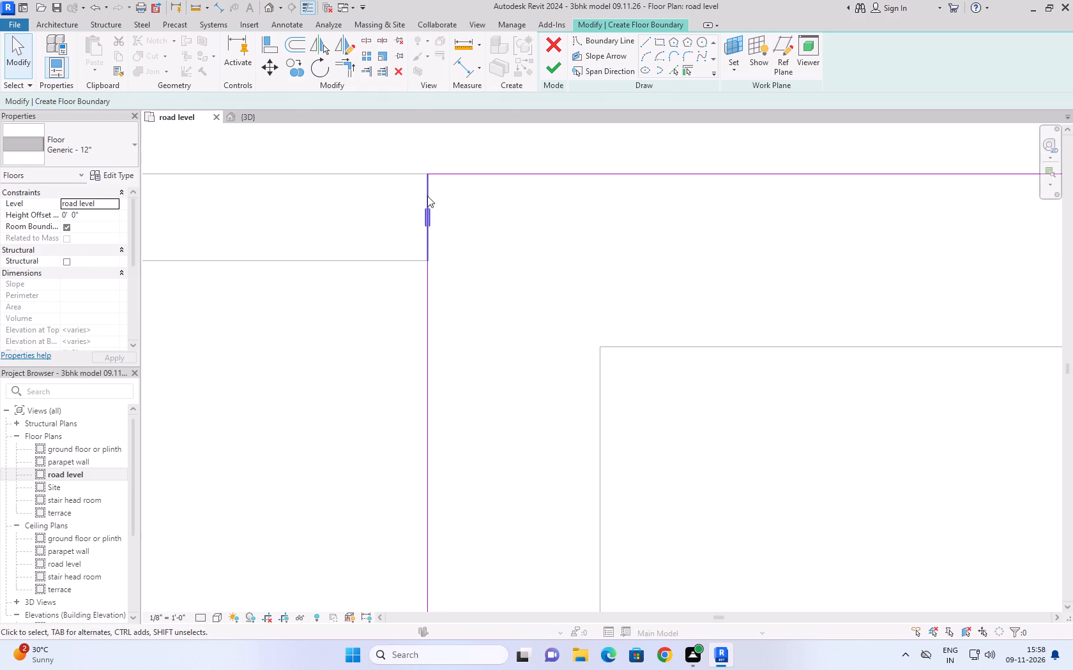
pyautogui.press('Delete')
# Trim the long side and rear boundary lines into a closed corner and finish the Generic - 12" floor.
pyautogui.write('tr')
pyautogui.click(430, 320)
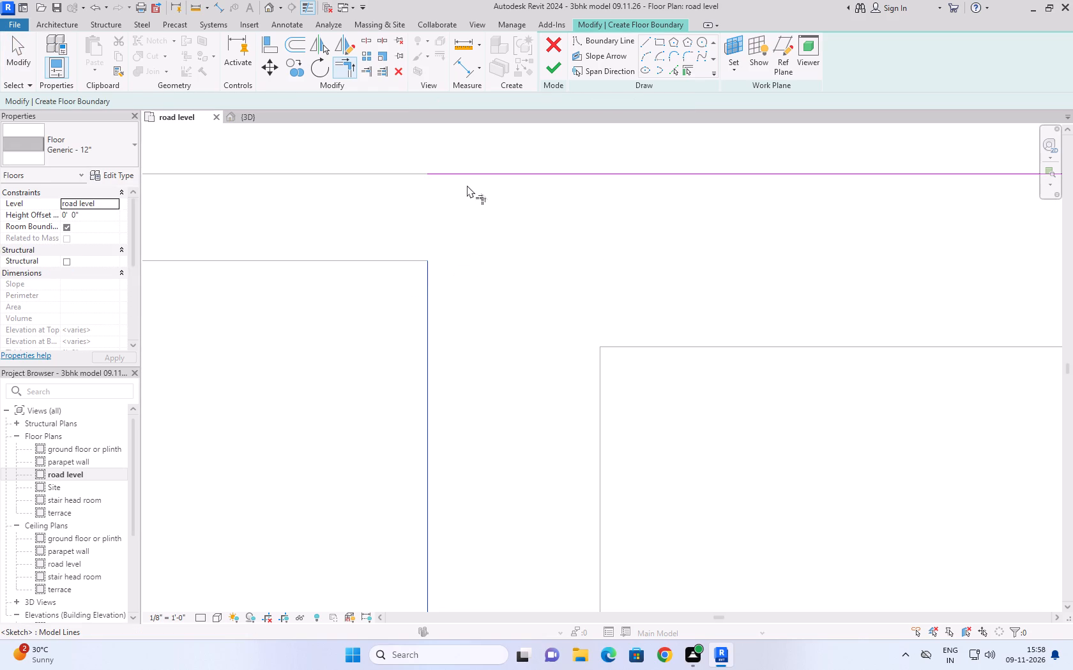
pyautogui.click(468, 176)
pyautogui.scroll(-4, 491, 380)
pyautogui.click(562, 75)
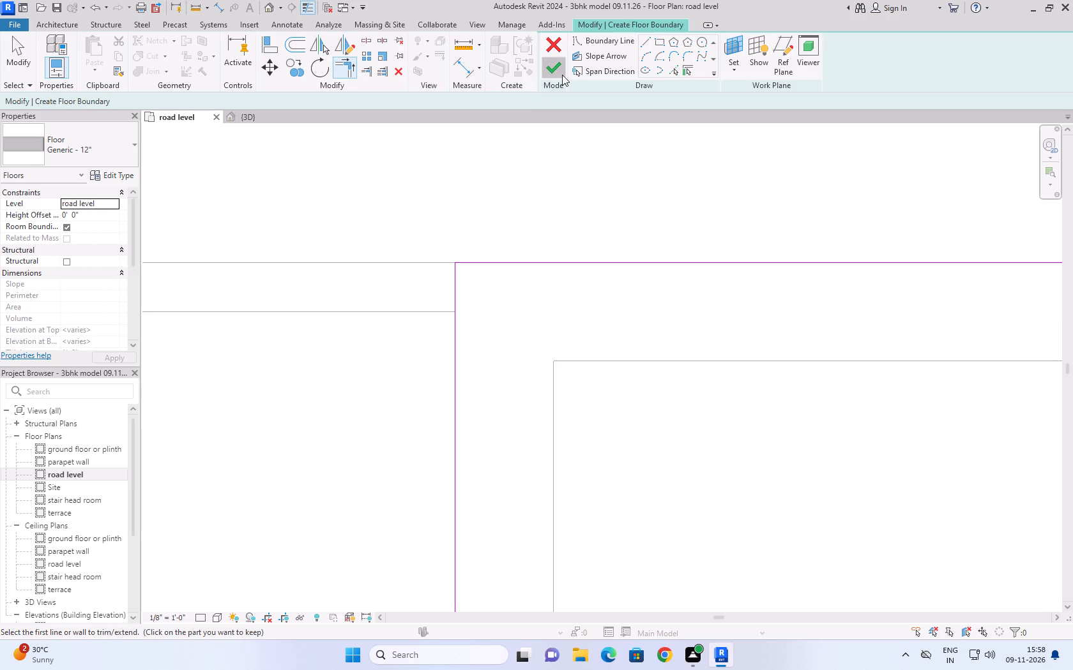
# Examine the new floor slab under the house walls in the 3D view.
pyautogui.scroll(-20, 576, 401)
pyautogui.scroll(-3, 576, 401)
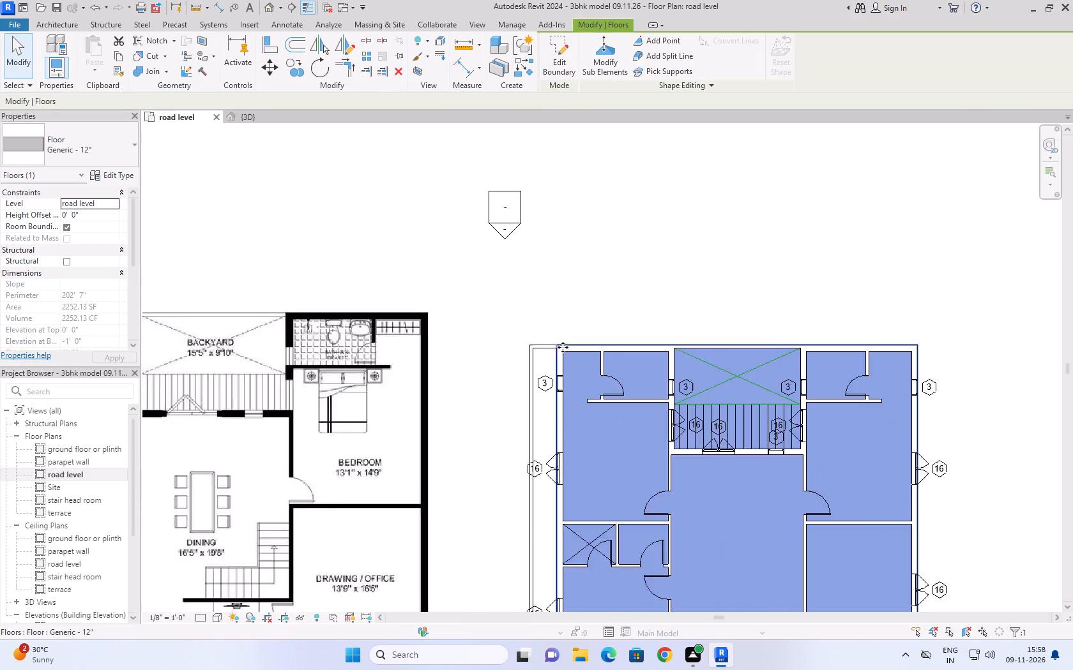
pyautogui.scroll(-6, 563, 347)
pyautogui.click(267, 123)
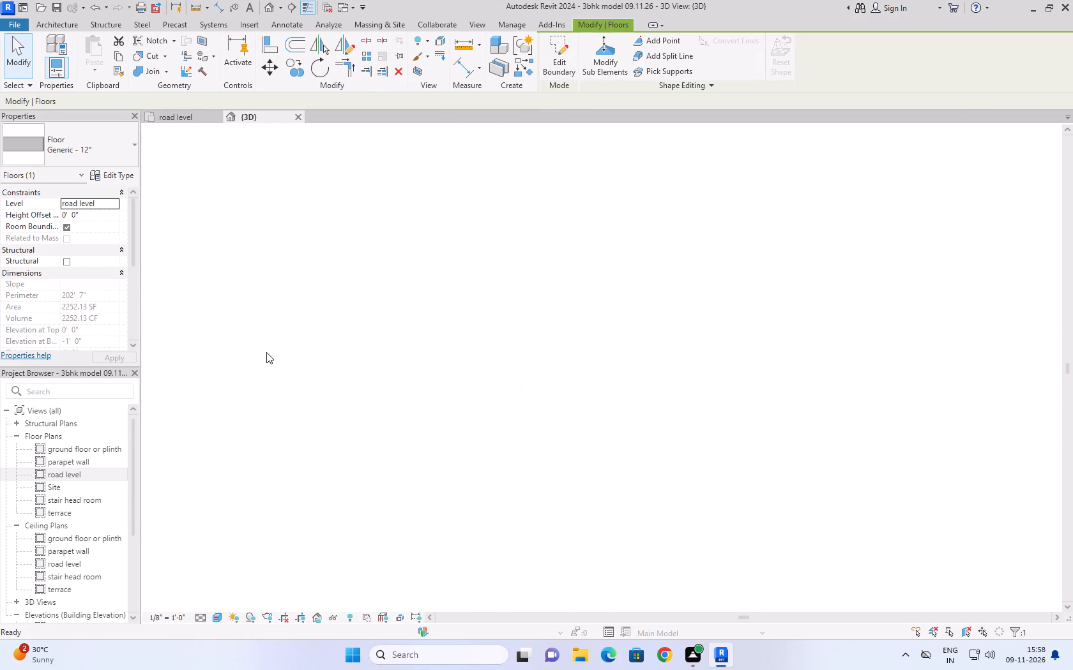
pyautogui.click(462, 466)
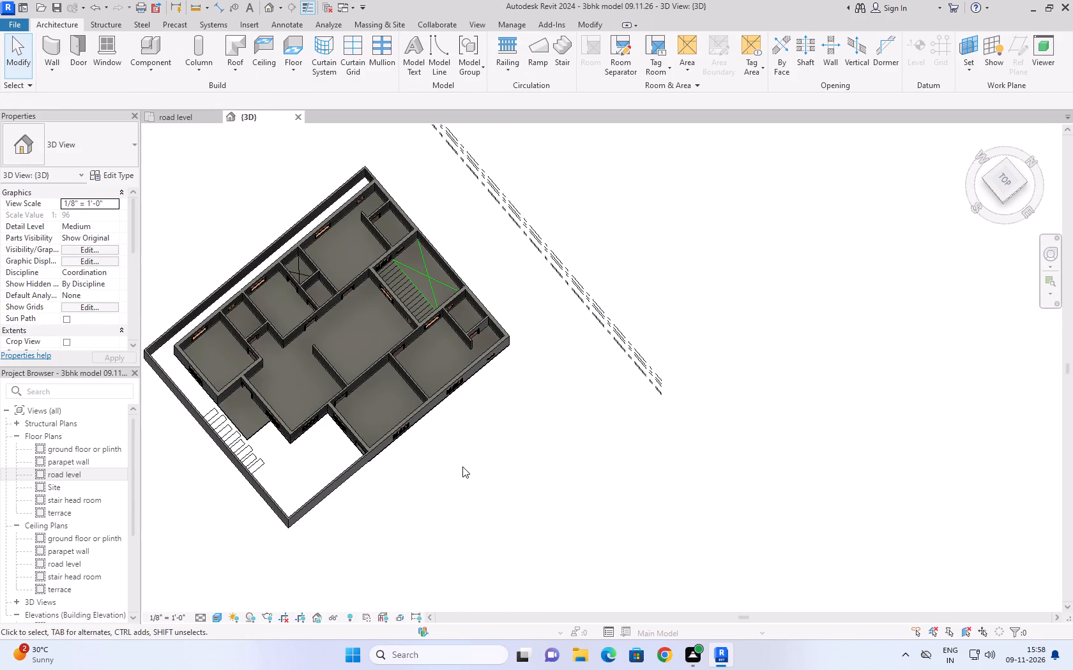
pyautogui.scroll(-2, 489, 422)
pyautogui.scroll(2, 281, 428)
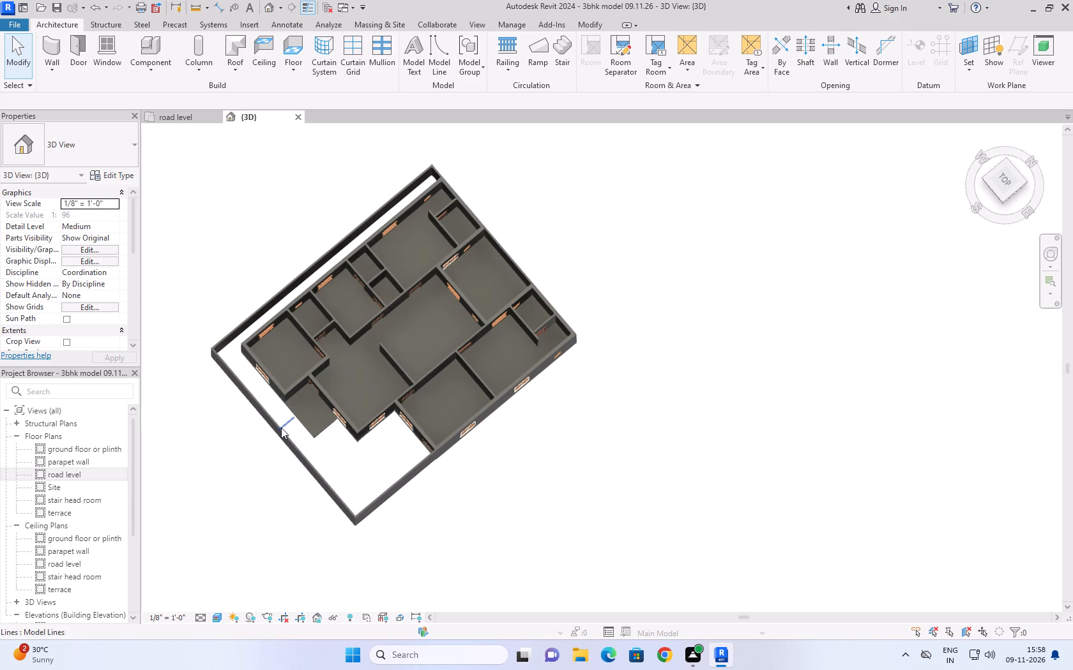
# Examine the floor slab and the open front area in the 3D view, comparing them with the road level plan.
pyautogui.scroll(4, 346, 456)
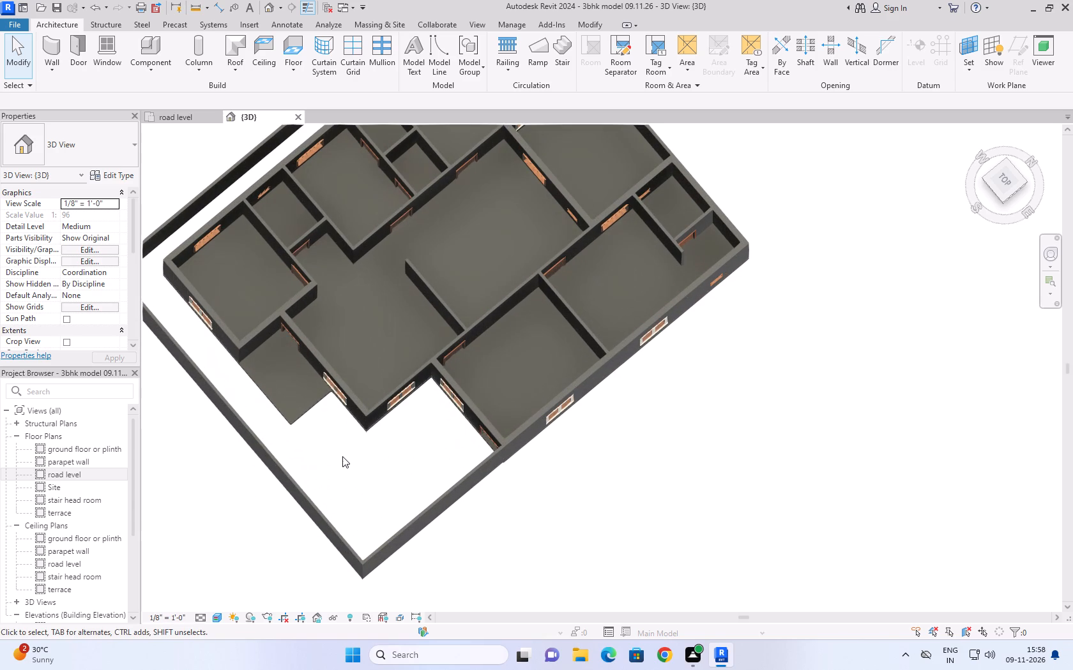
pyautogui.scroll(-5, 316, 461)
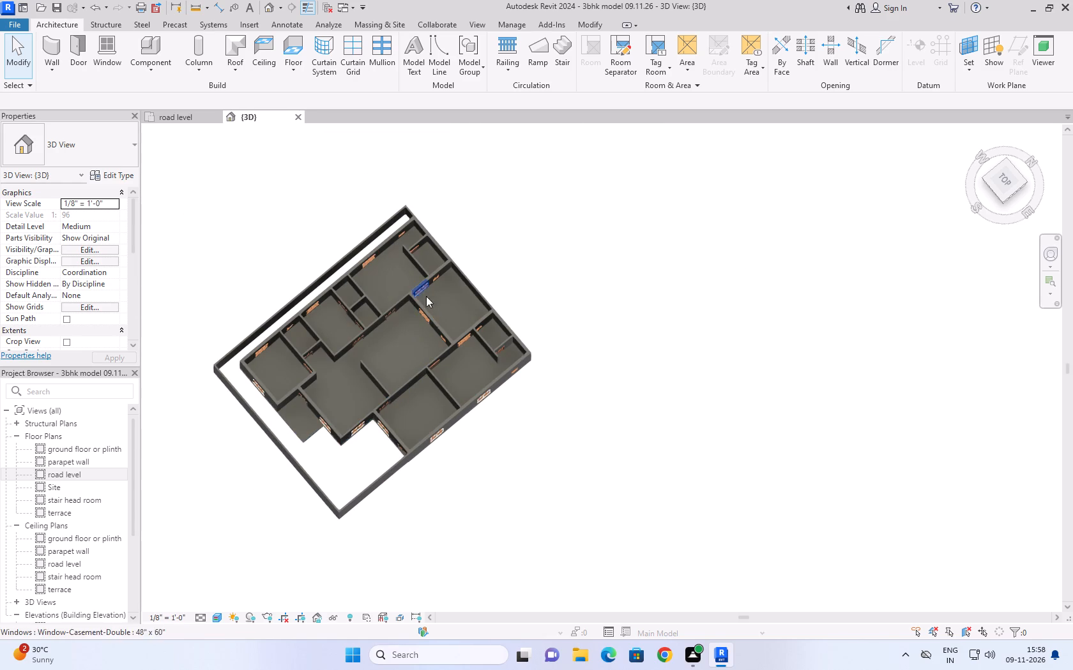
pyautogui.scroll(5, 452, 325)
pyautogui.click(724, 284)
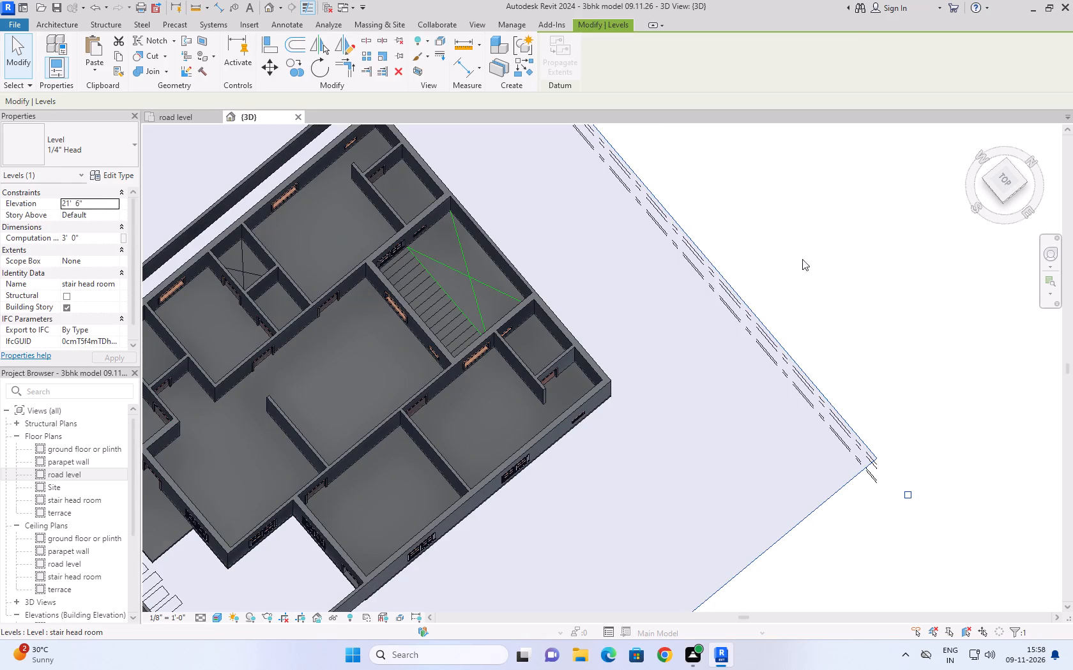
pyautogui.click(814, 256)
pyautogui.scroll(-5, 775, 292)
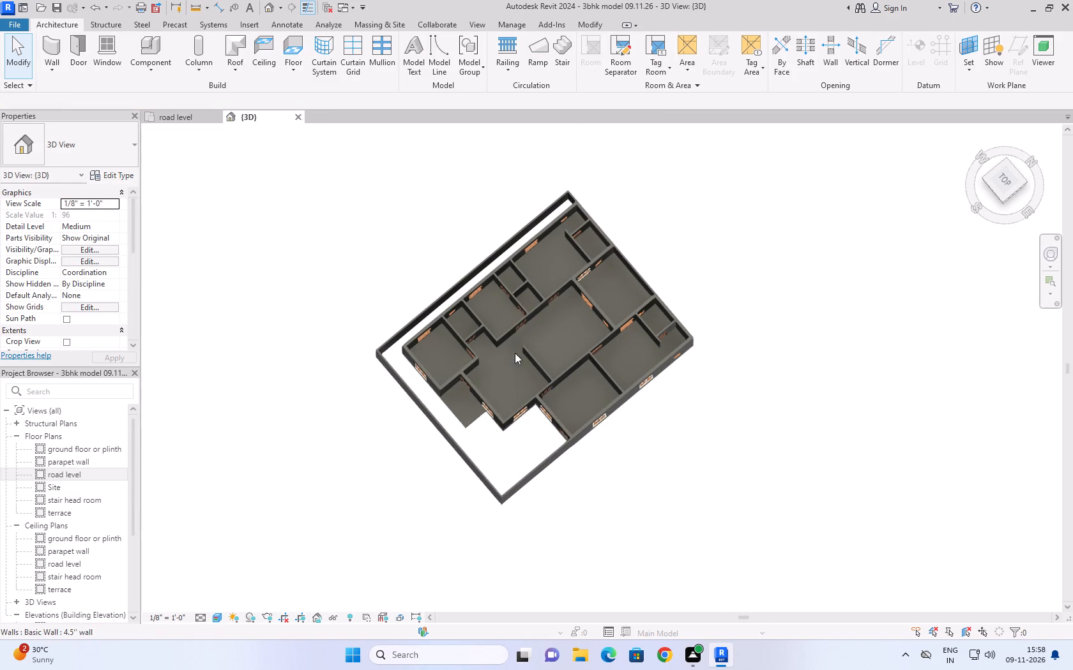
pyautogui.scroll(10, 477, 423)
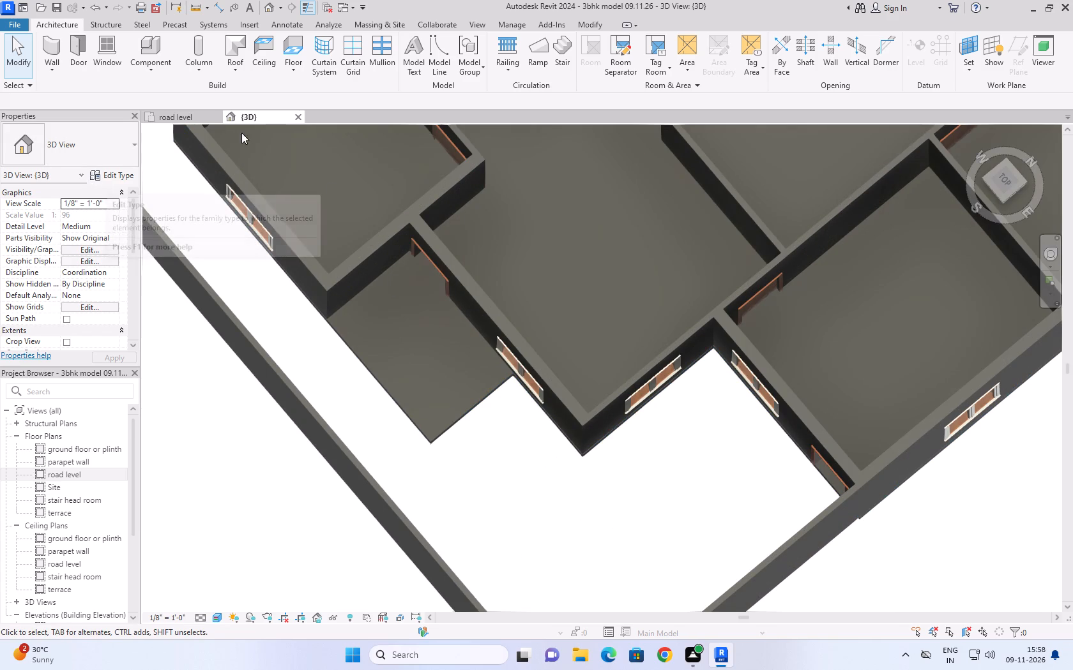
pyautogui.click(192, 117)
pyautogui.scroll(5, 660, 526)
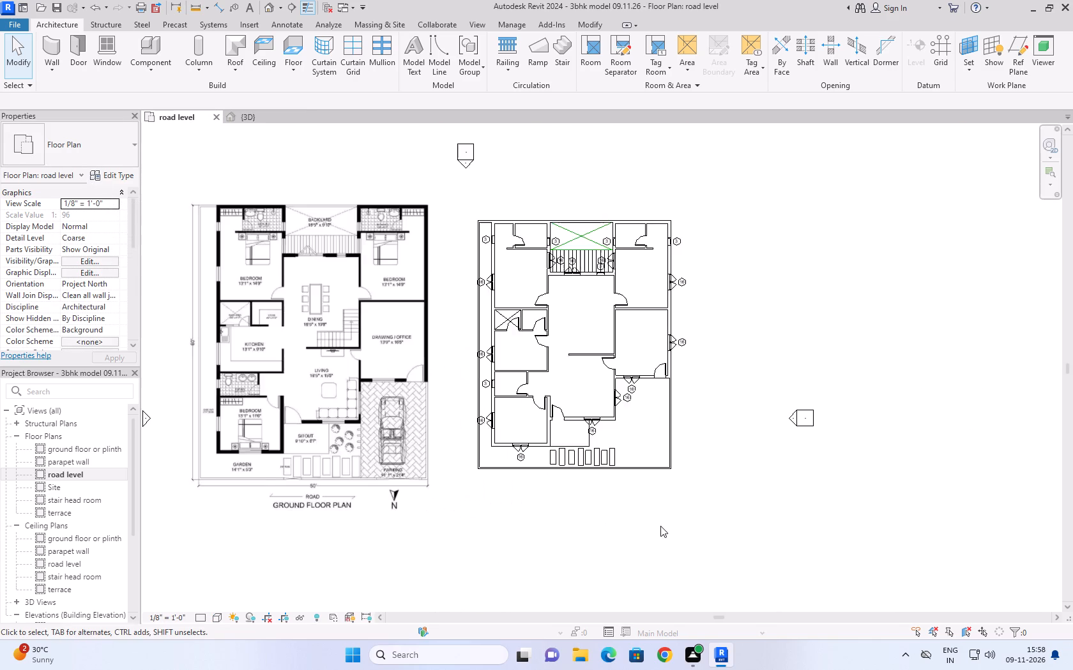
pyautogui.scroll(2, 660, 526)
pyautogui.scroll(-5, 382, 382)
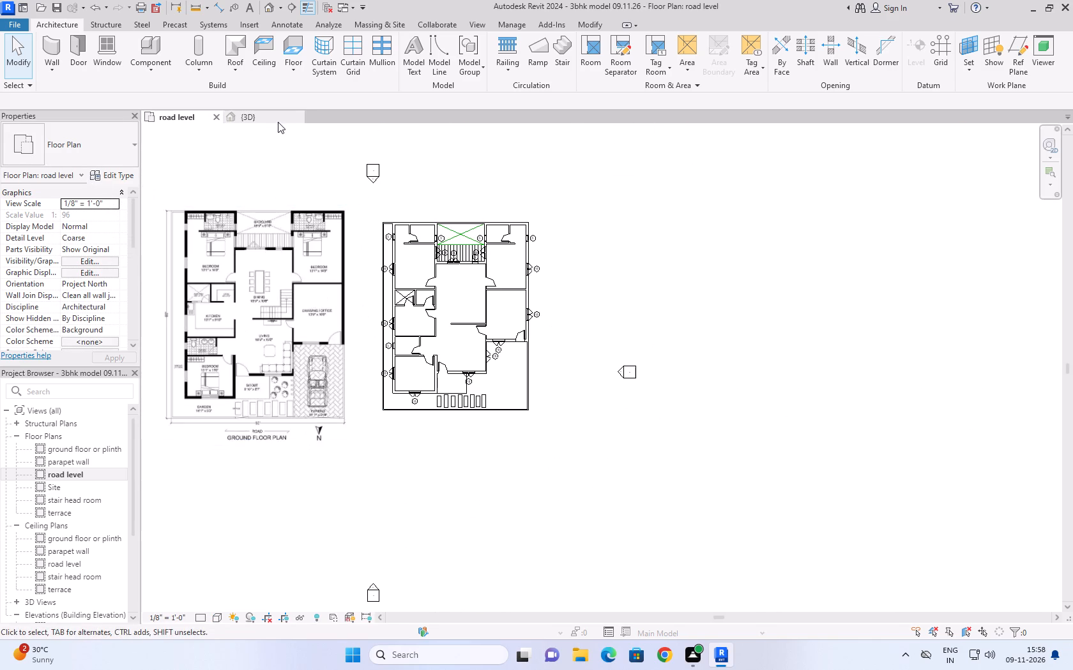
pyautogui.click(278, 122)
pyautogui.click(445, 426)
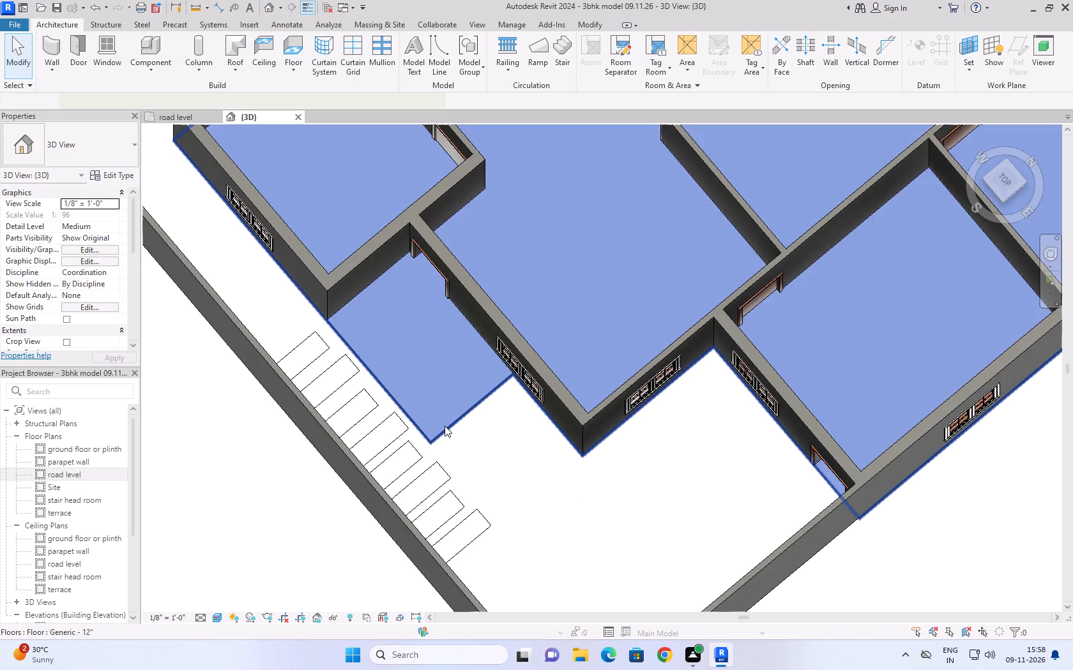
pyautogui.scroll(-6, 529, 470)
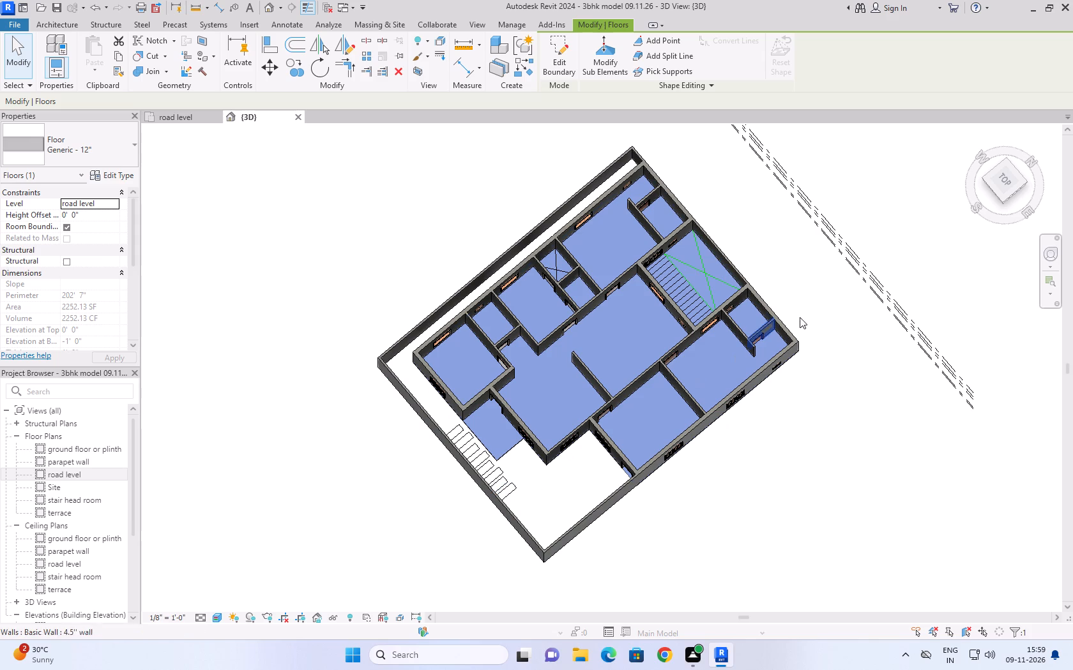
# Start a rectangular boundary sketch for a new Generic - 12" floor on the road level, working in the top view of the 3D model.
pyautogui.click(1001, 175)
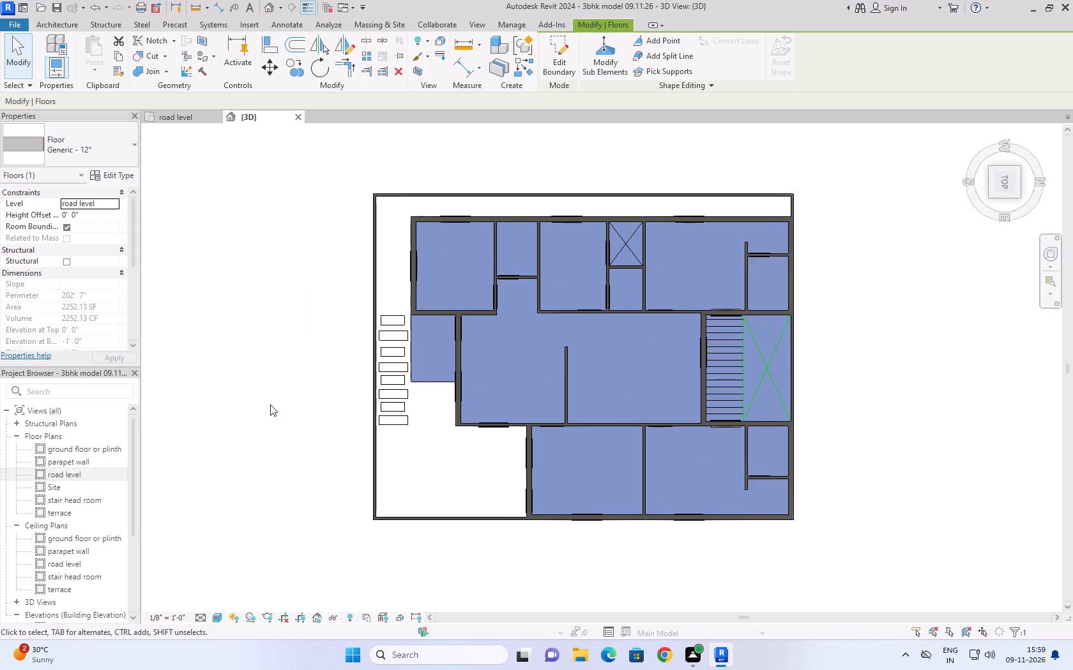
pyautogui.moveTo(251, 348); pyautogui.dragTo(176, 378, button='middle')
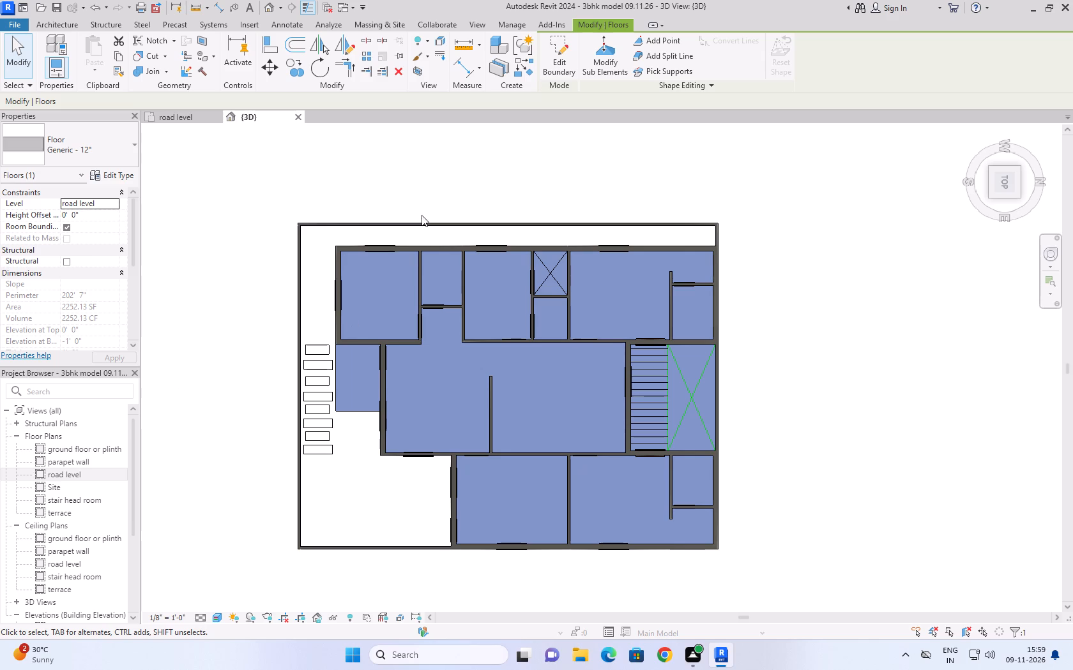
pyautogui.click(220, 209)
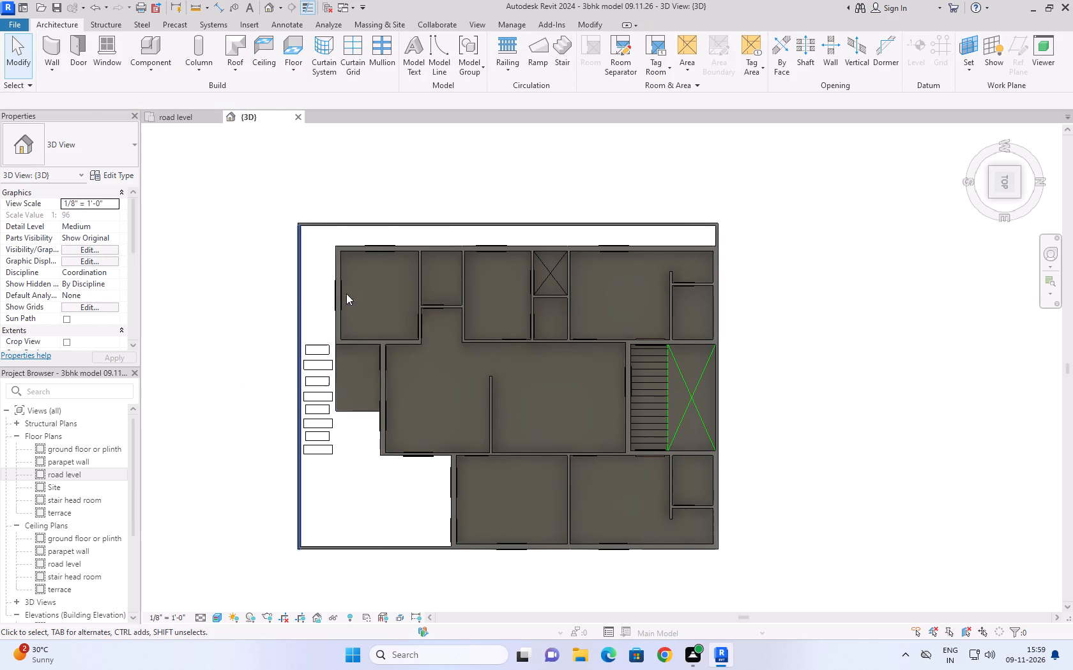
pyautogui.click(55, 45)
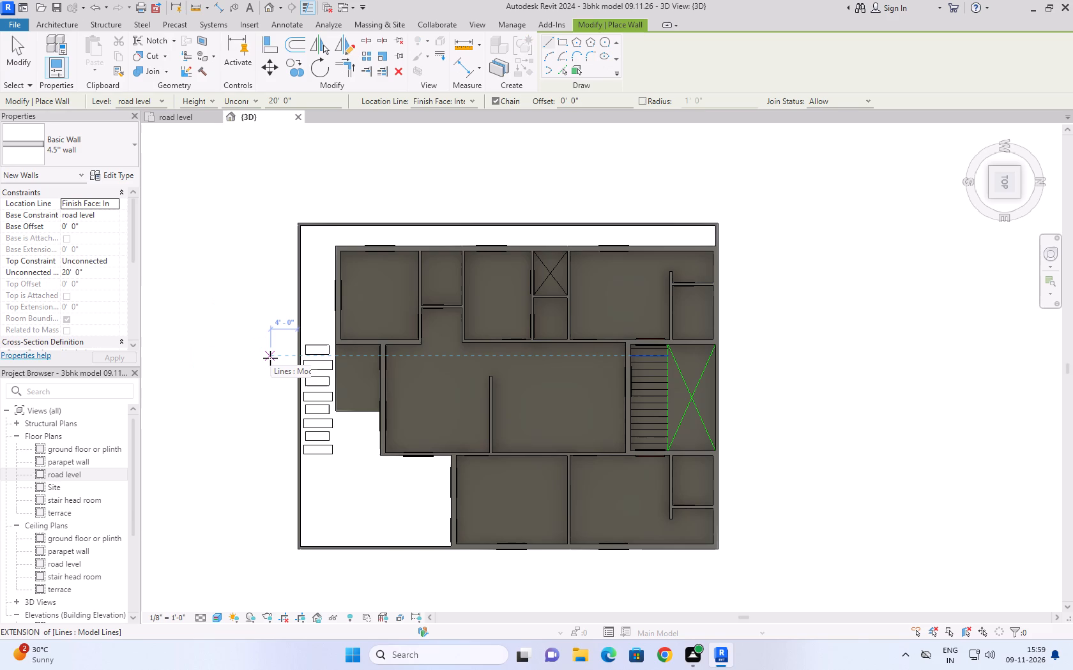
pyautogui.click(47, 29)
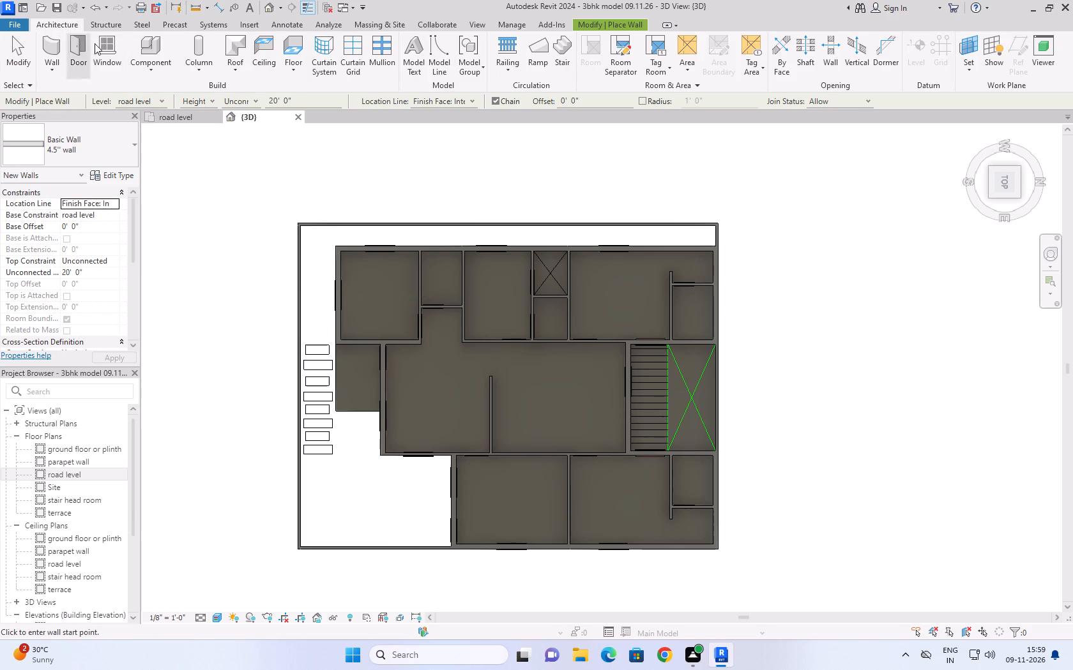
pyautogui.click(297, 73)
pyautogui.click(302, 98)
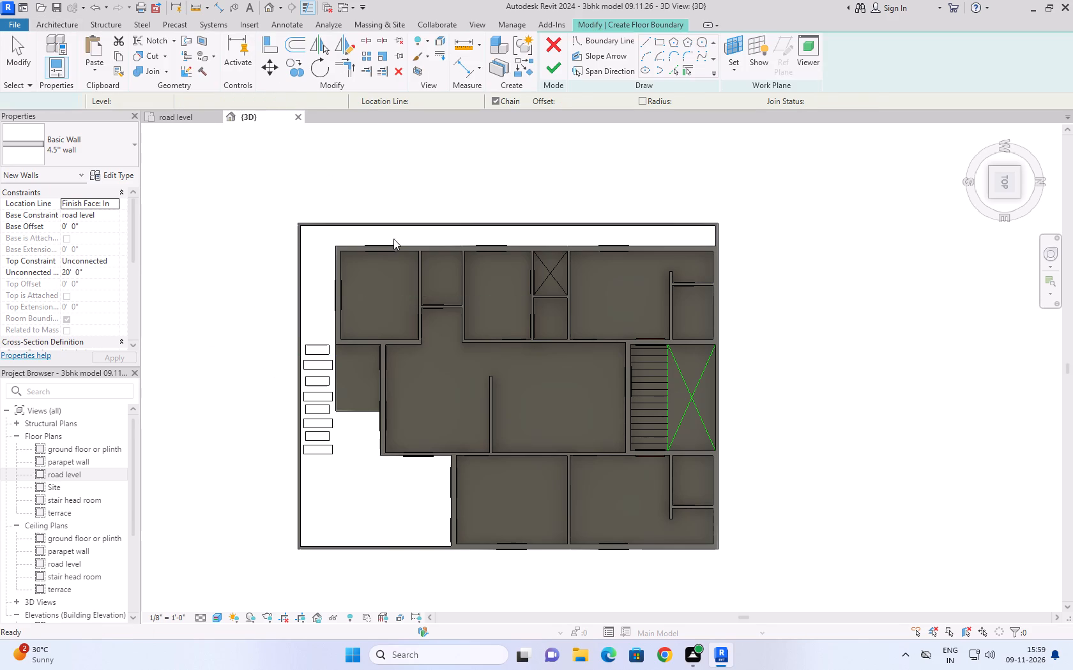
pyautogui.click(664, 43)
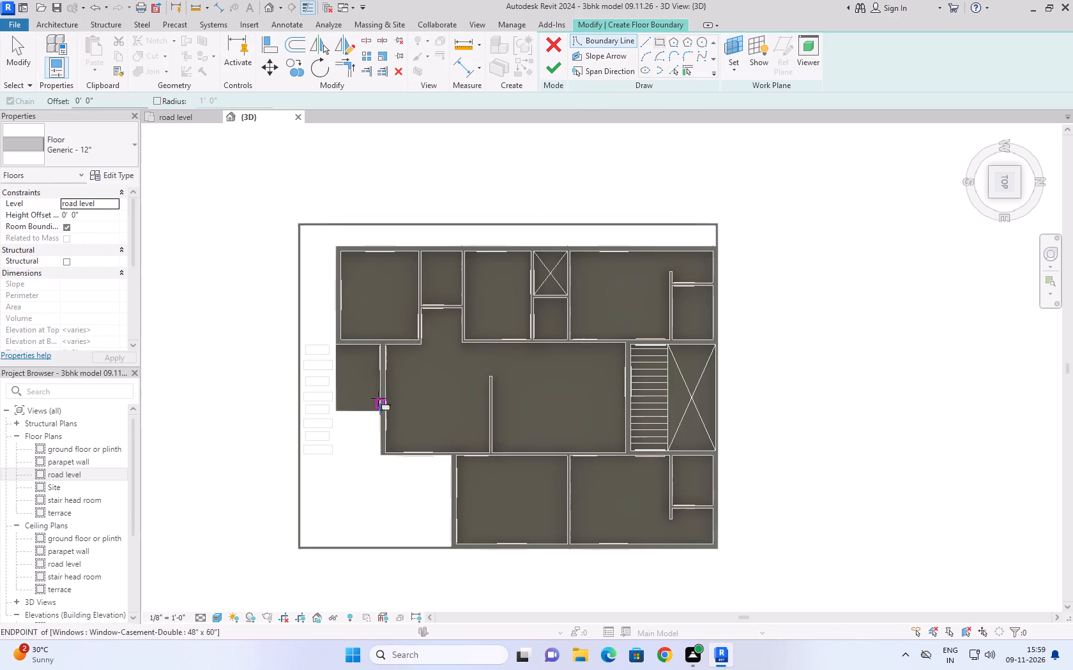
# Switch the 3D view to an unshaded, line-only visual style so the front stepping-slab outlines show clearly.
pyautogui.scroll(8, 353, 362)
pyautogui.scroll(-6, 241, 354)
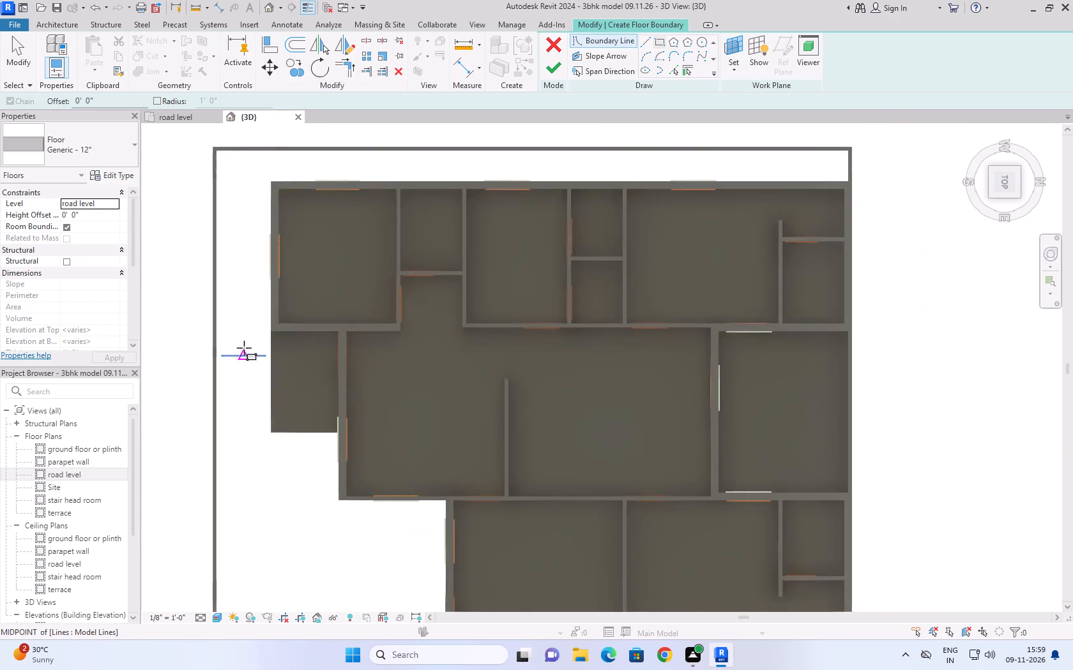
pyautogui.scroll(-4, 244, 348)
pyautogui.scroll(8, 236, 351)
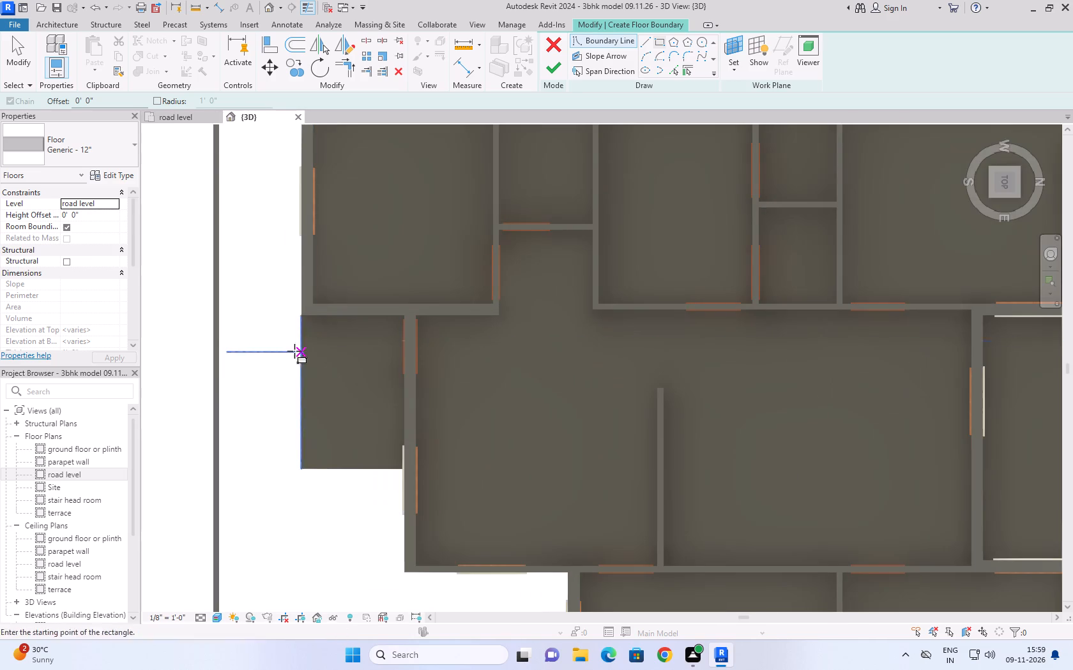
pyautogui.scroll(3, 245, 346)
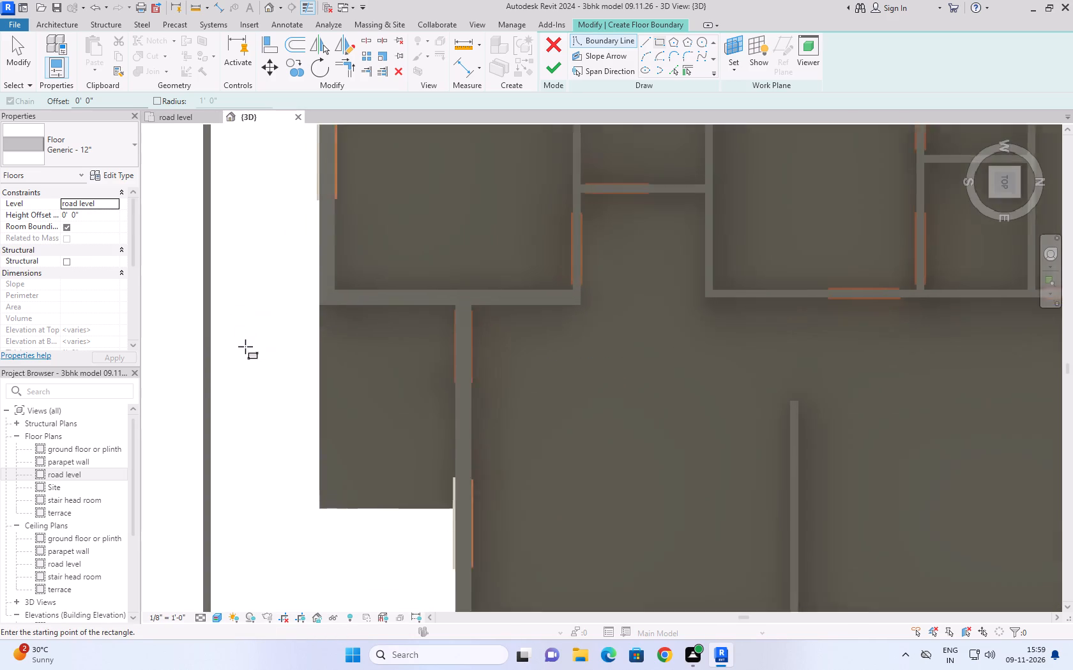
pyautogui.scroll(1, 245, 346)
pyautogui.scroll(-14, 245, 346)
pyautogui.middleClick(245, 346)
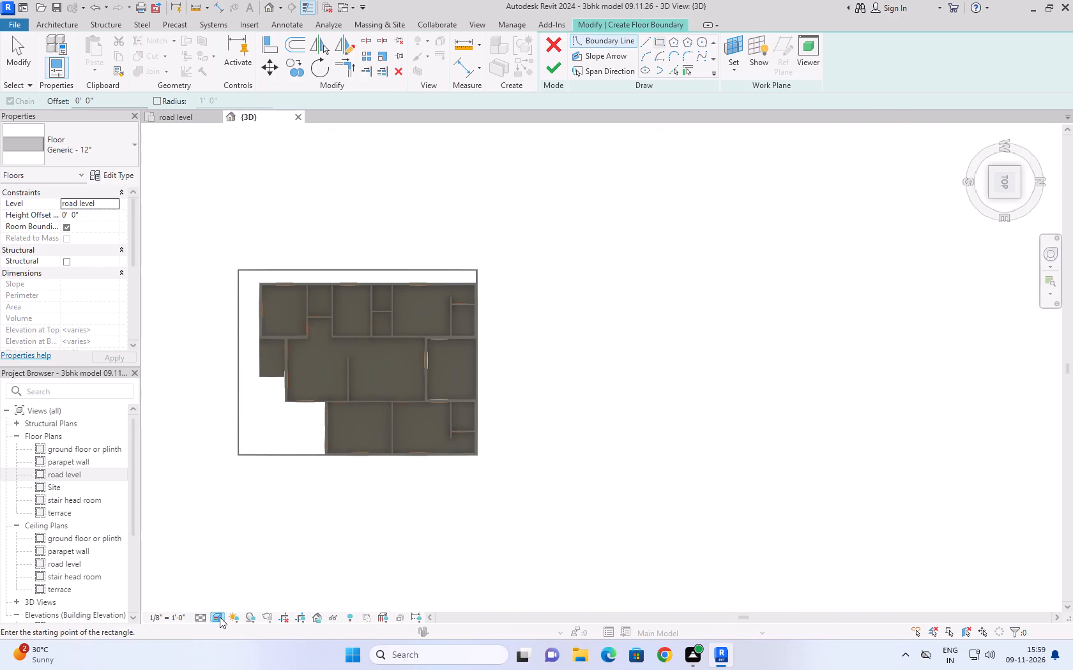
pyautogui.click(220, 617)
pyautogui.click(241, 553)
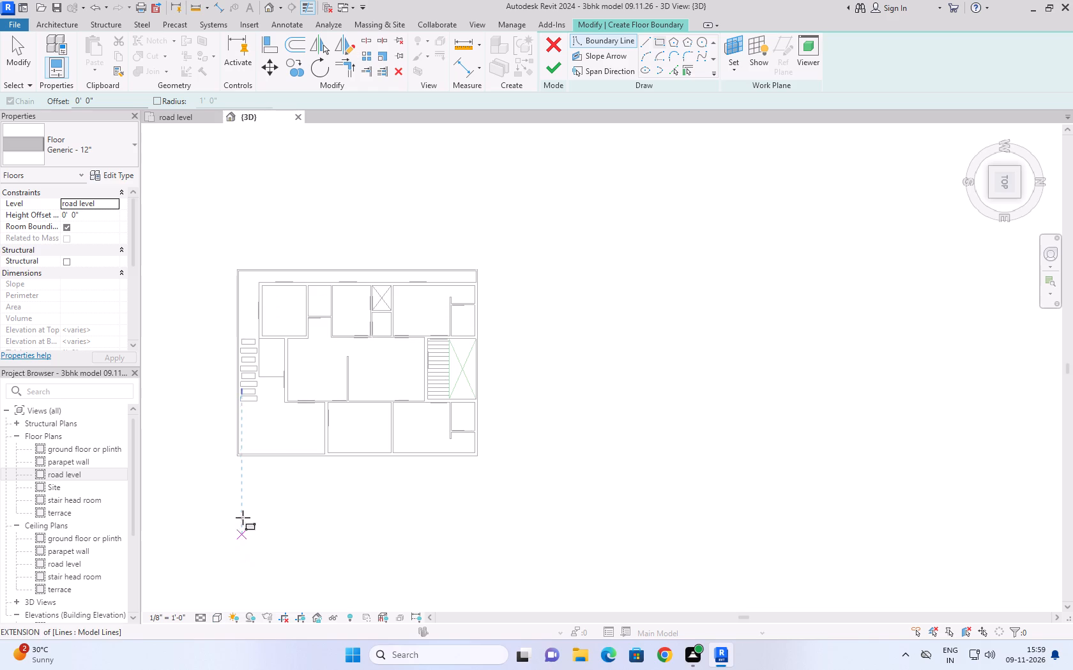
# Trace rectangular floor boundaries over the first two front stepping-slab outlines, 3'-6" by 1'-4" and 4'-3" by 1'-4".
pyautogui.scroll(9, 233, 410)
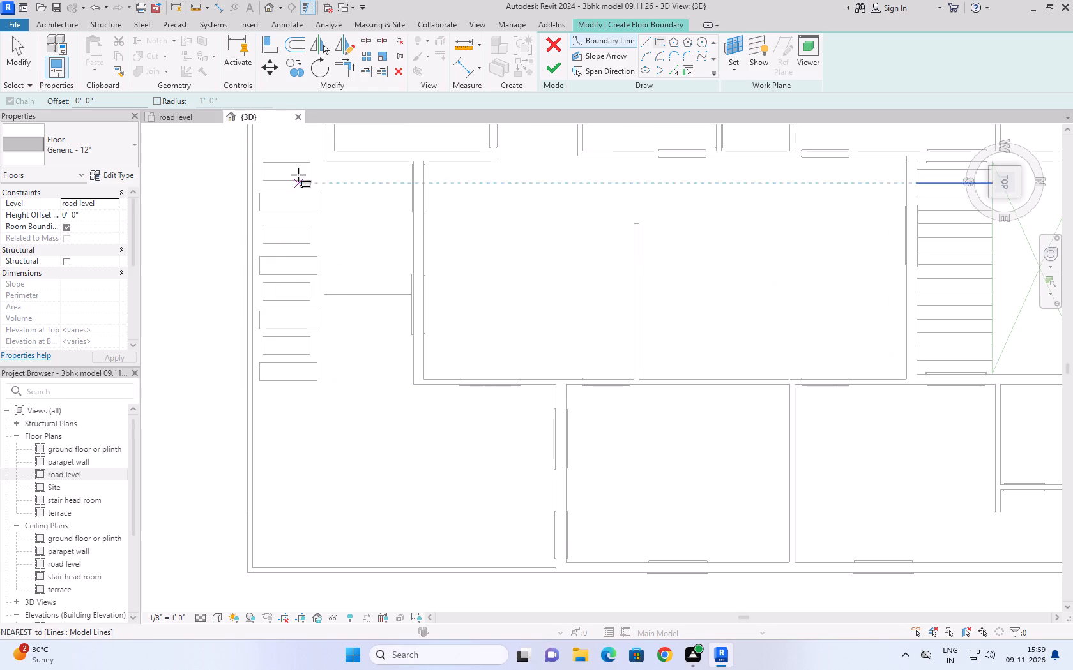
pyautogui.scroll(9, 260, 158)
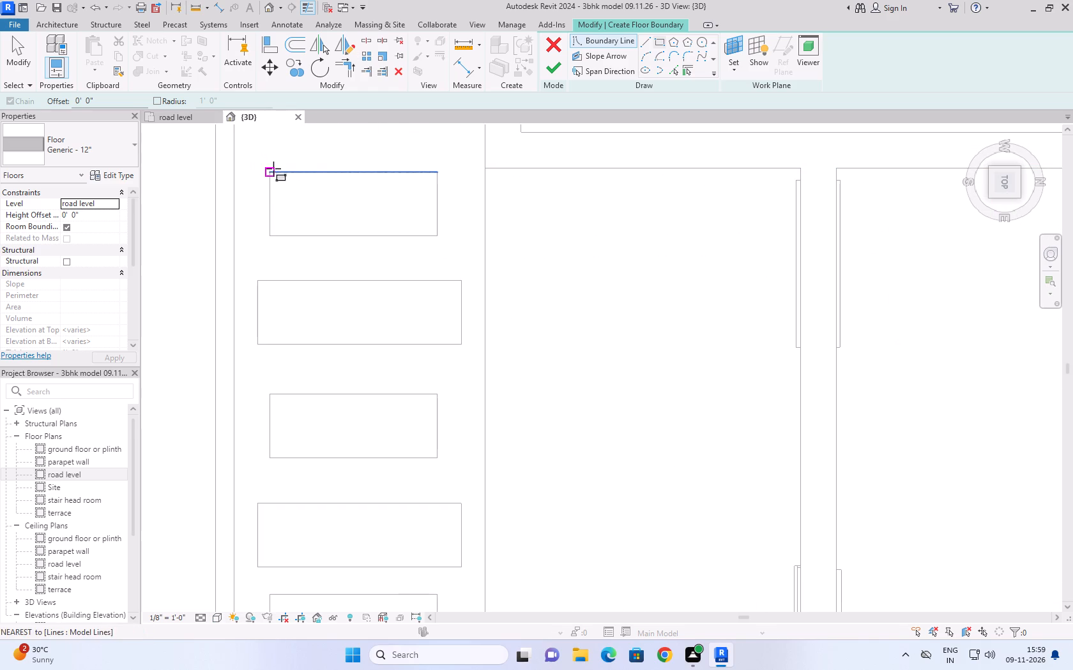
pyautogui.click(271, 171)
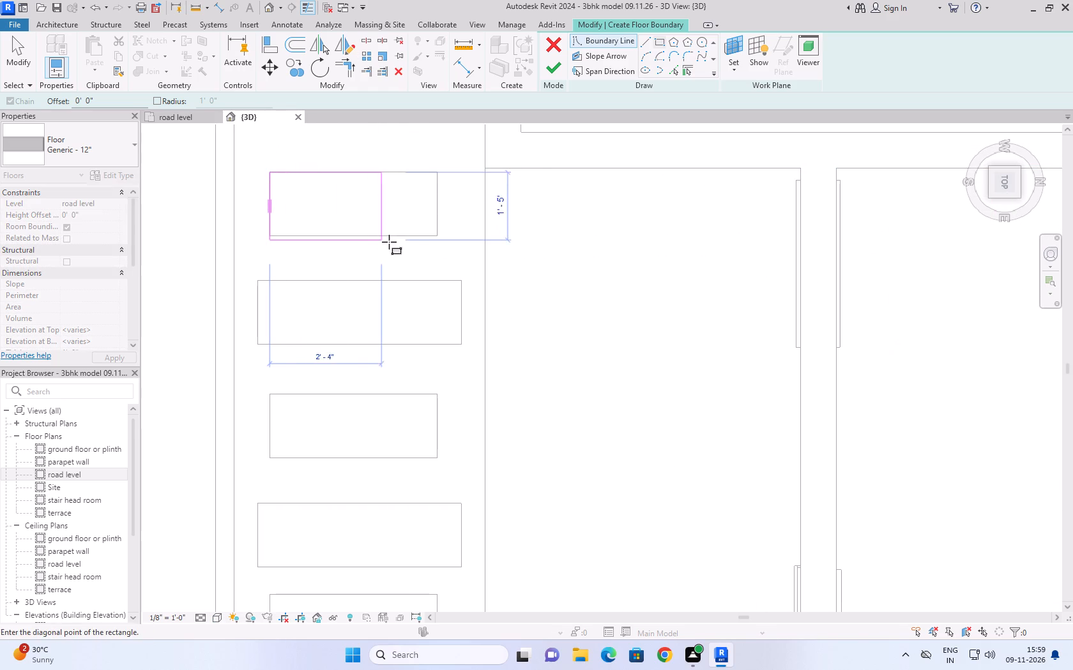
pyautogui.click(438, 234)
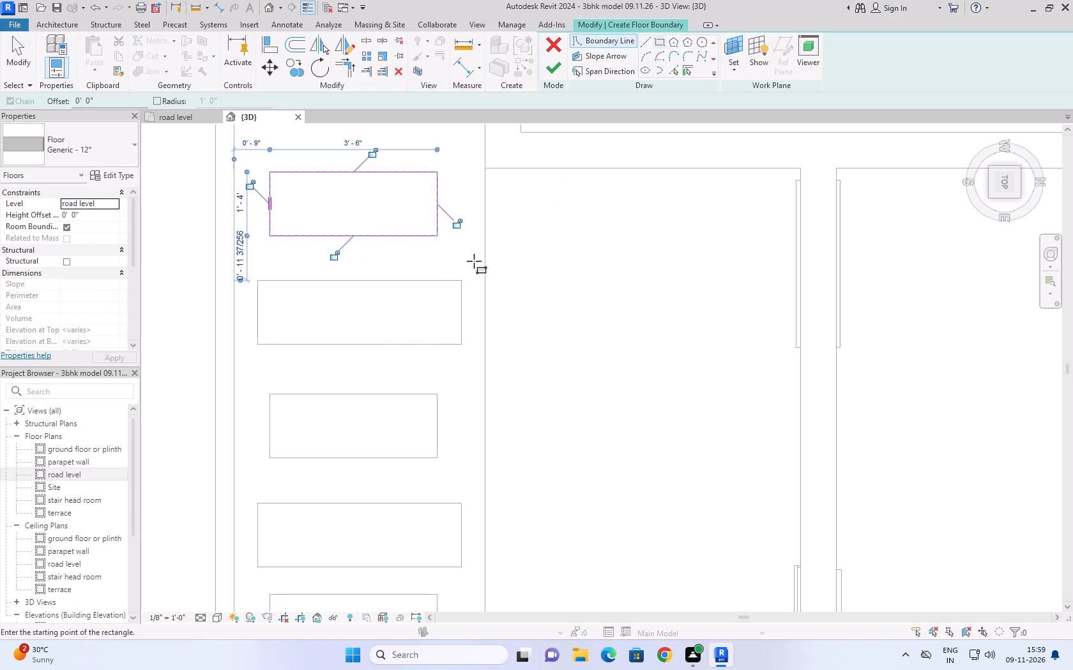
pyautogui.press('Escape')
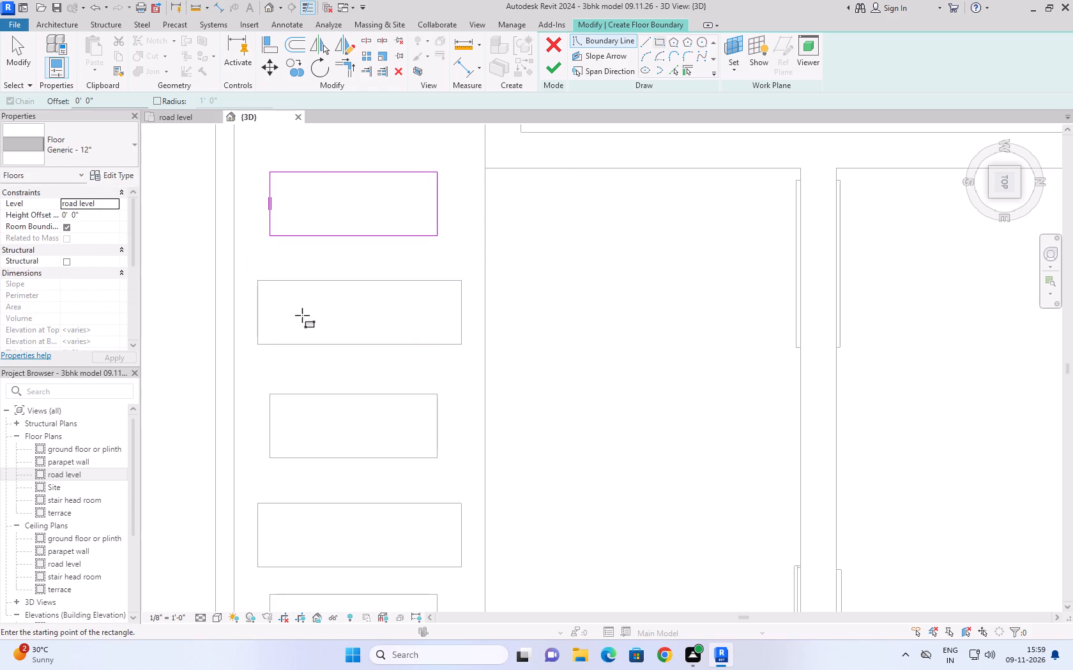
pyautogui.click(257, 283)
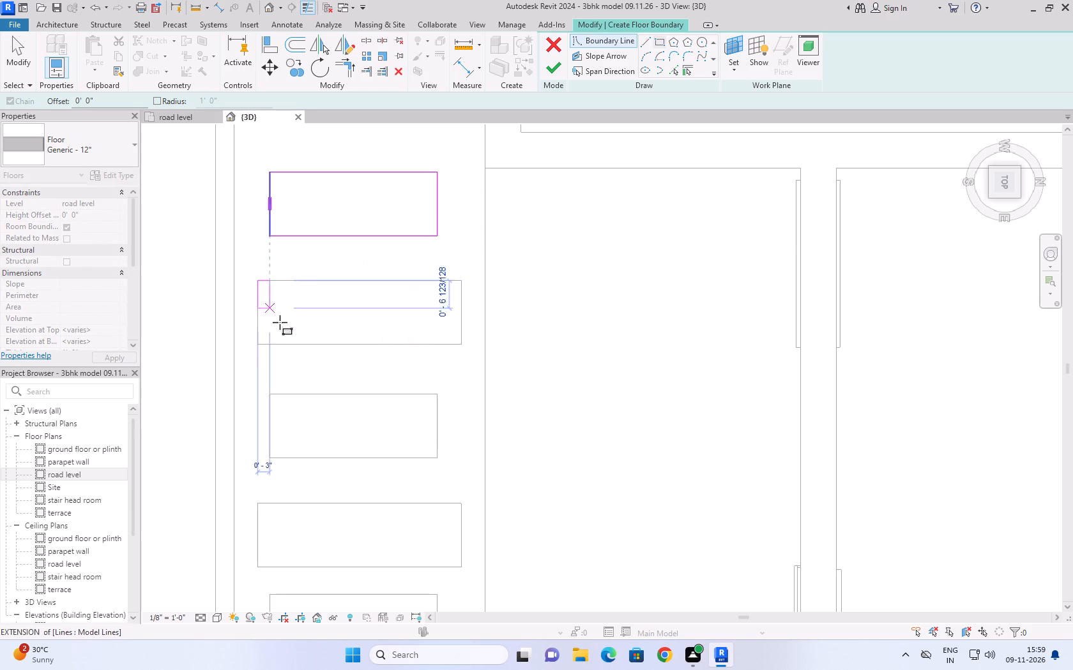
pyautogui.click(460, 343)
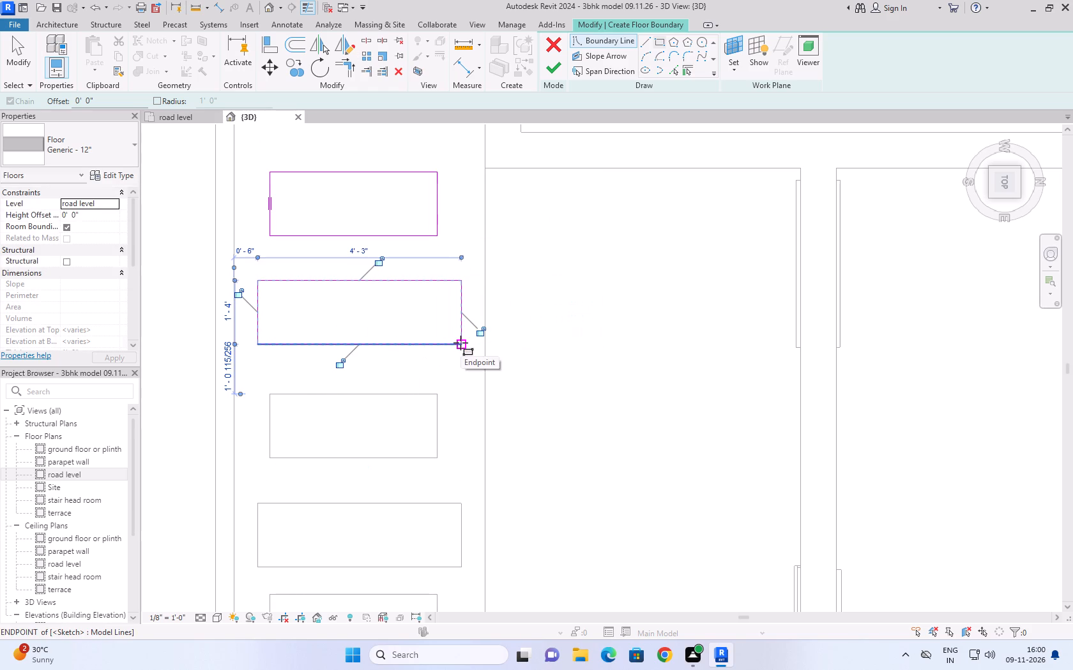
pyautogui.press('Escape')
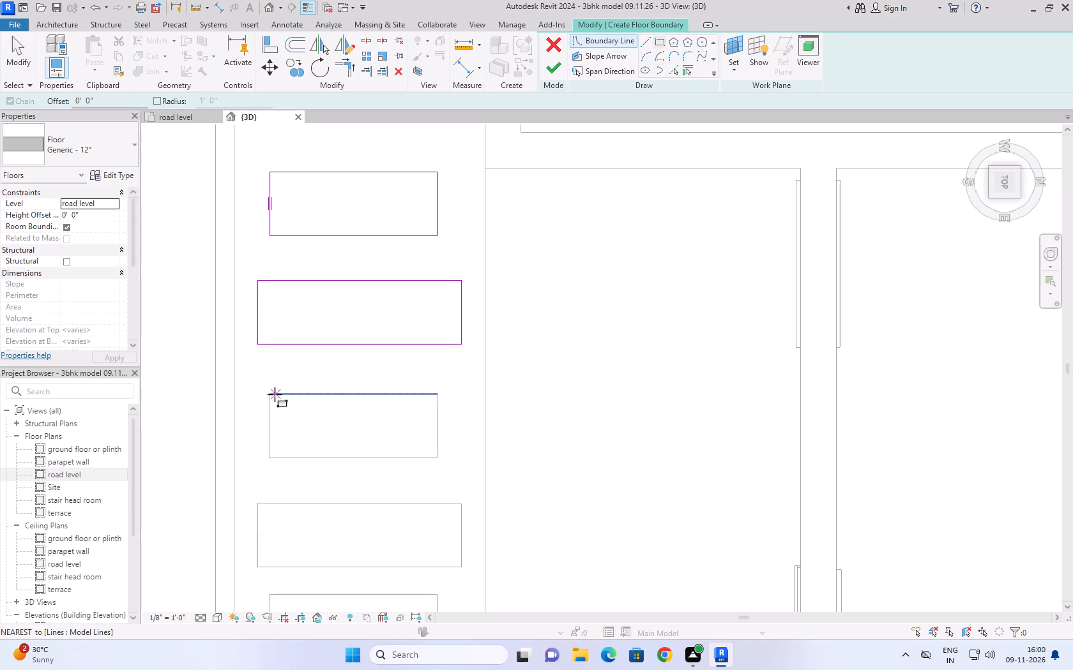
# Trace rectangular floor boundaries over the third and fourth stepping-slab outlines, each 1'-4" deep, with the third 3'-6" long.
pyautogui.click(270, 396)
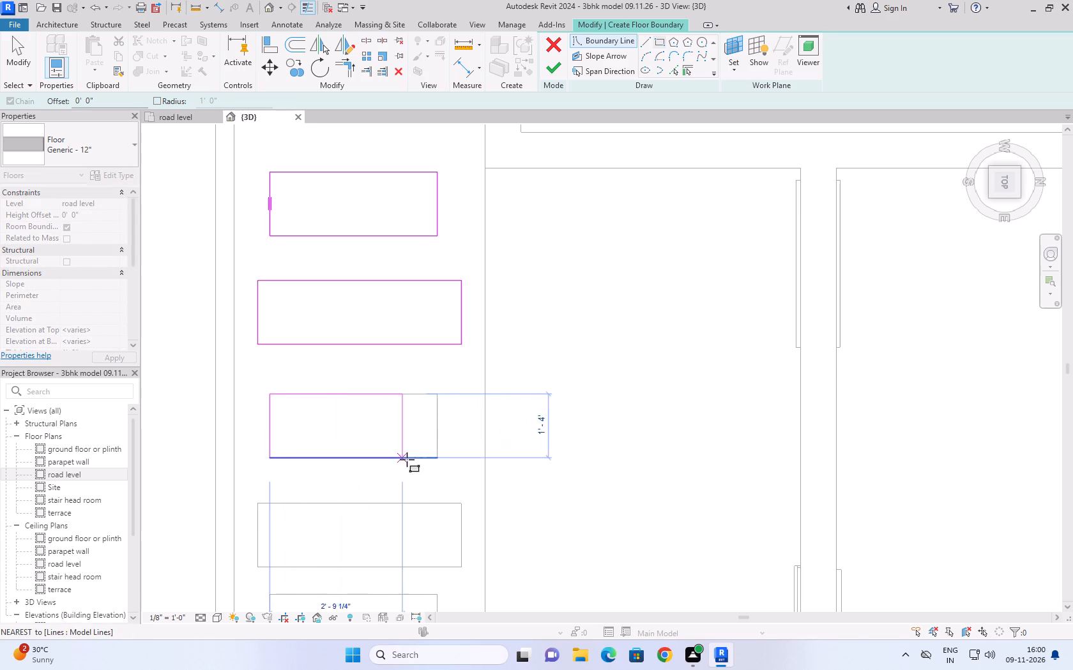
pyautogui.click(439, 455)
pyautogui.scroll(-2, 488, 428)
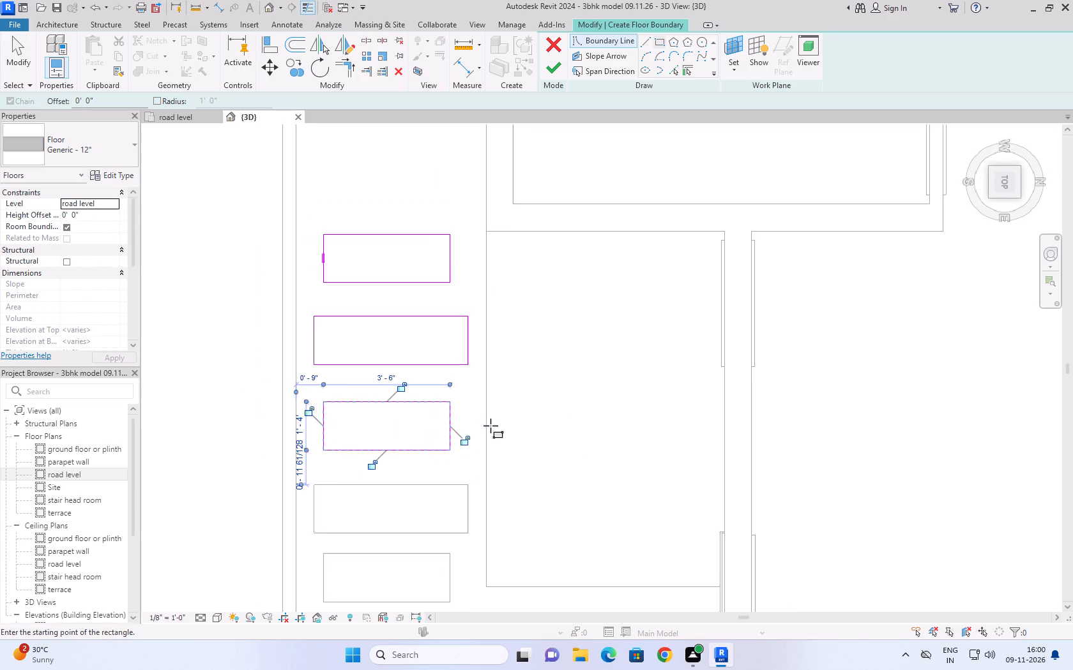
pyautogui.scroll(-1, 491, 426)
pyautogui.press('Escape')
pyautogui.scroll(3, 397, 510)
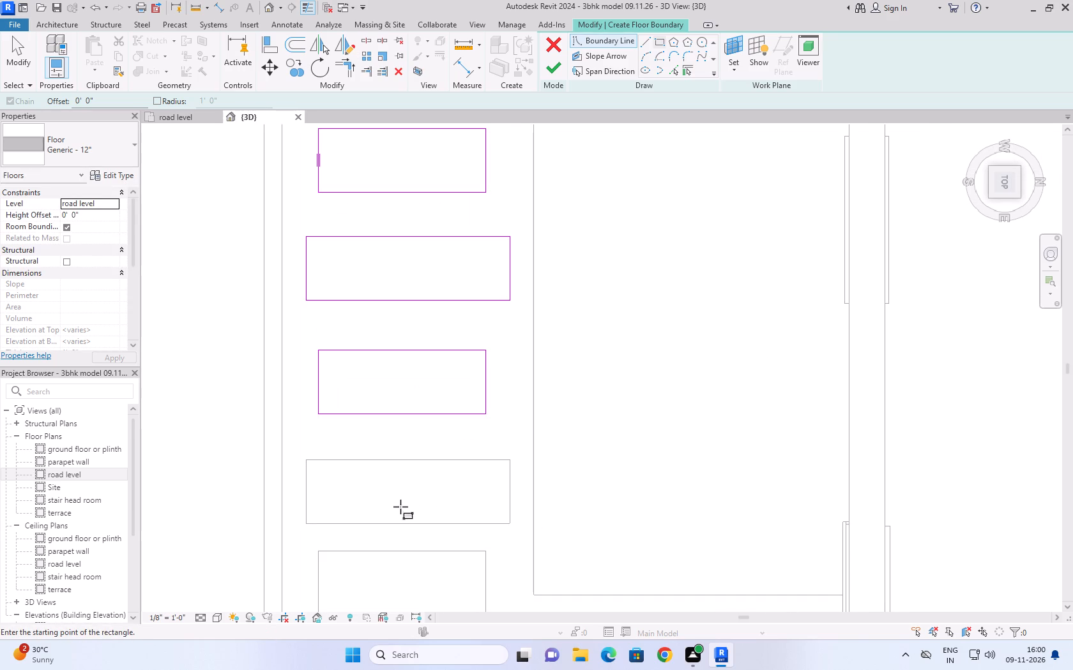
pyautogui.scroll(2, 474, 479)
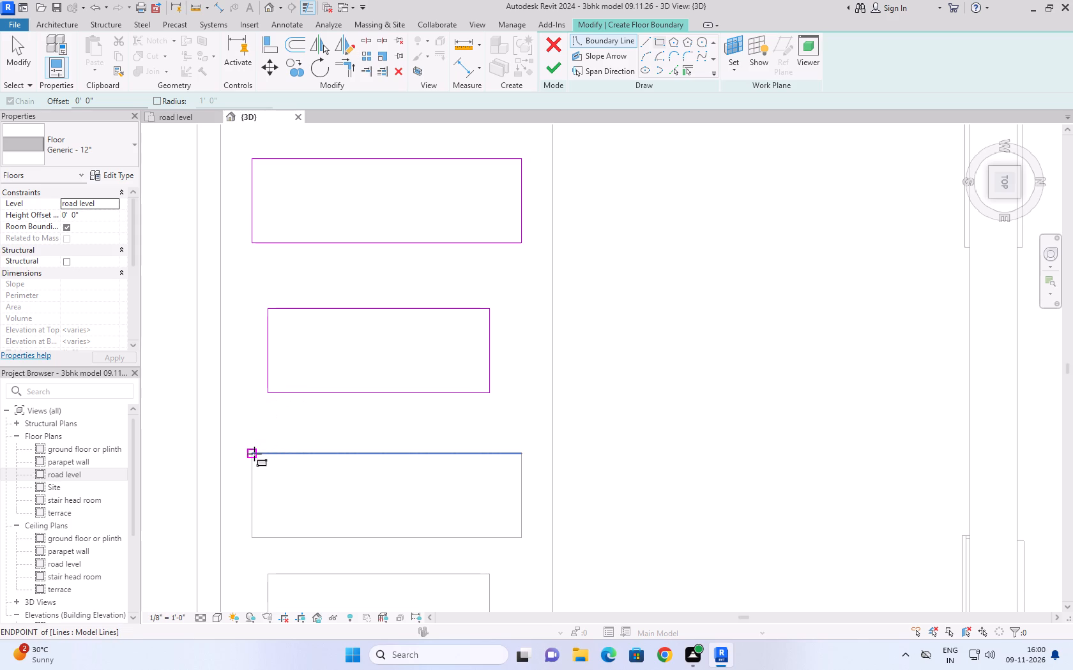
pyautogui.click(254, 454)
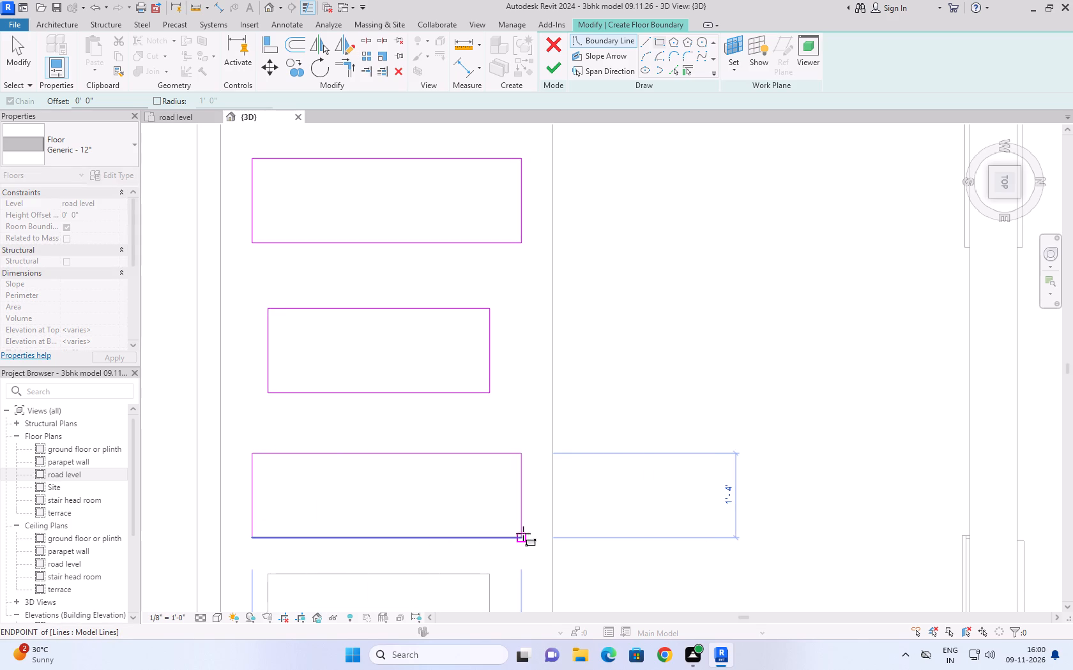
pyautogui.click(522, 538)
pyautogui.press('Escape')
pyautogui.scroll(-5, 482, 540)
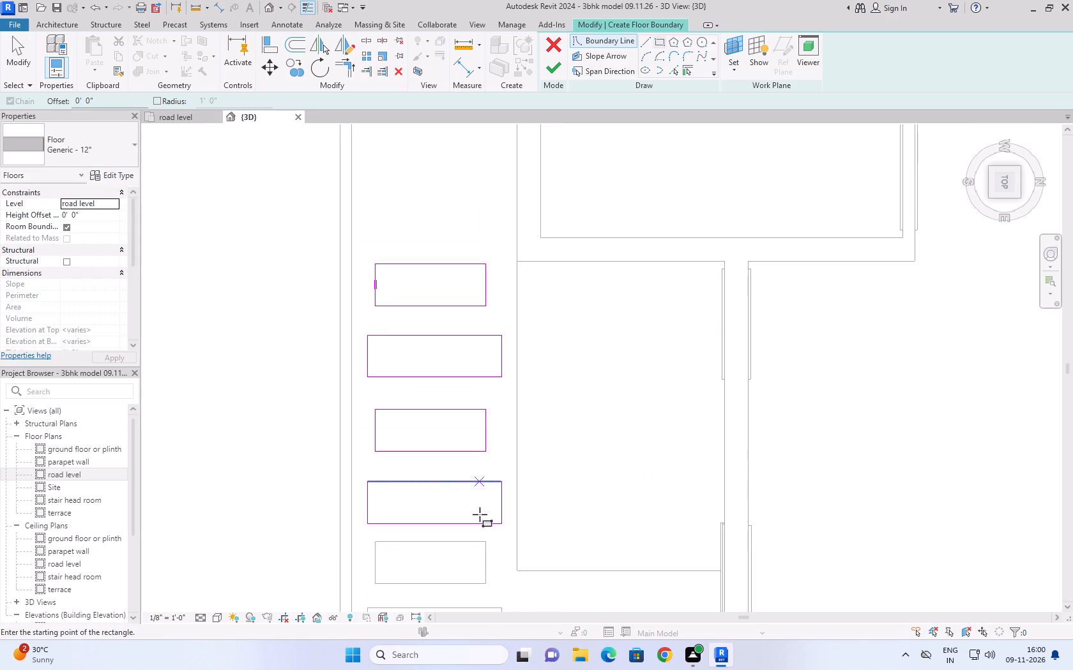
# Trace rectangular floor boundaries over the fifth and sixth stepping-slab outlines, 3'-6" by 1'-4" and 4'-3" by 1'-4".
pyautogui.scroll(-1, 478, 553)
pyautogui.scroll(4, 467, 572)
pyautogui.scroll(-4, 467, 493)
pyautogui.scroll(8, 455, 560)
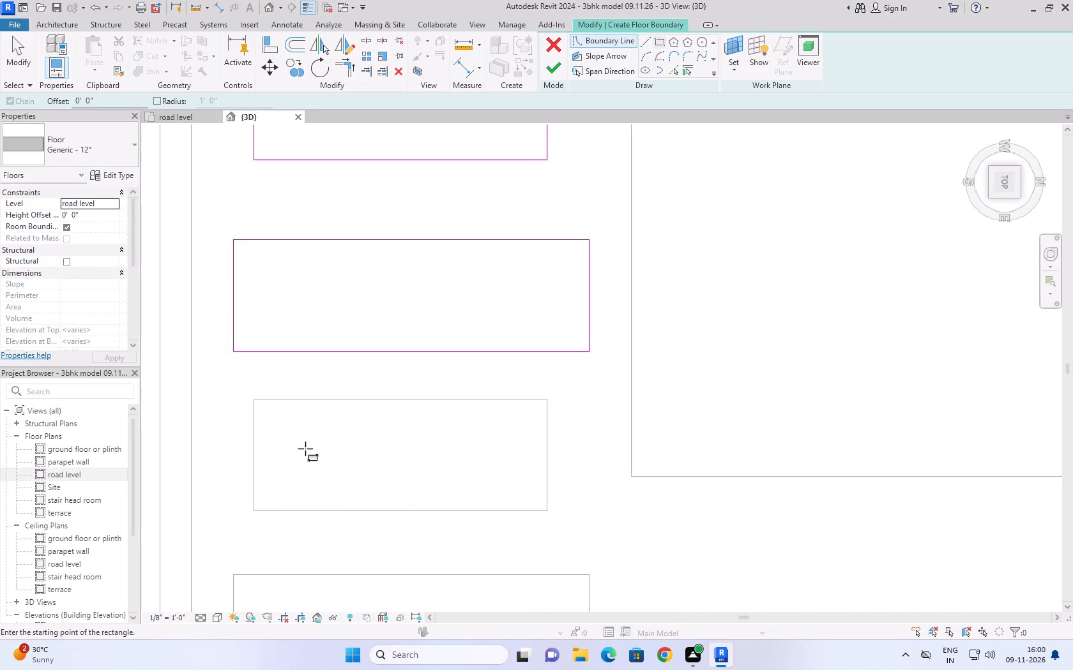
pyautogui.click(255, 401)
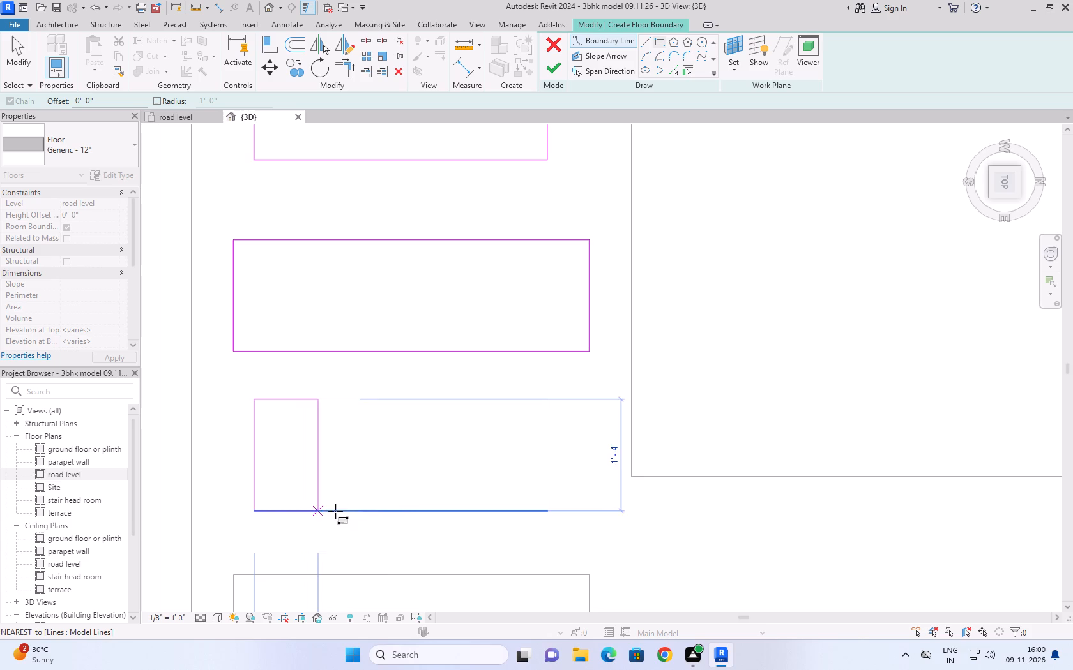
pyautogui.click(549, 511)
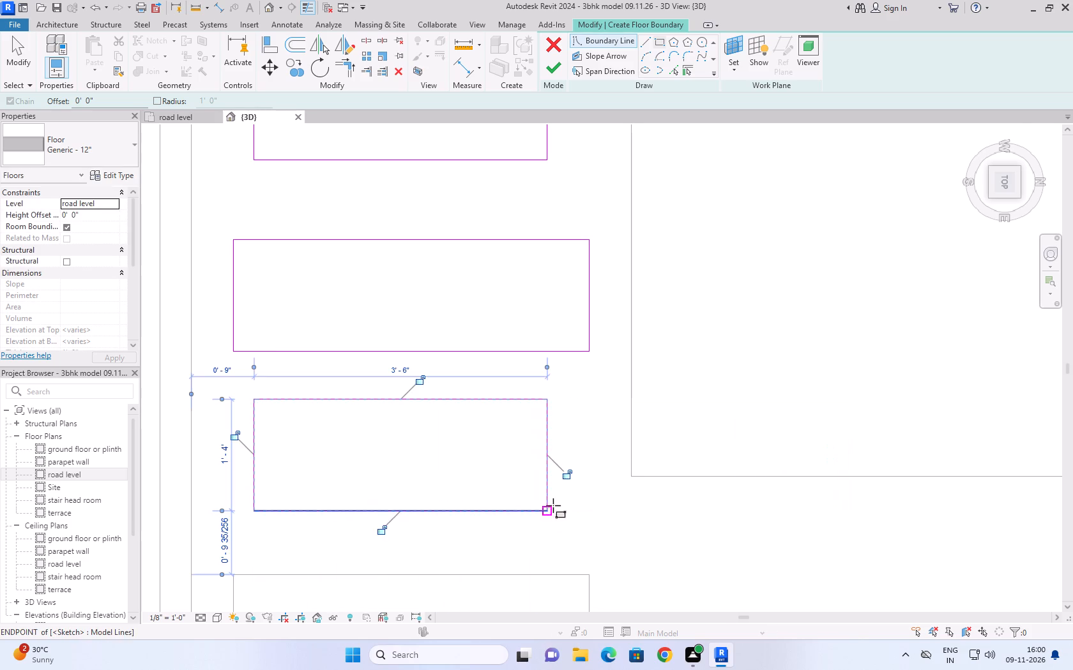
pyautogui.scroll(-5, 579, 438)
pyautogui.scroll(5, 489, 559)
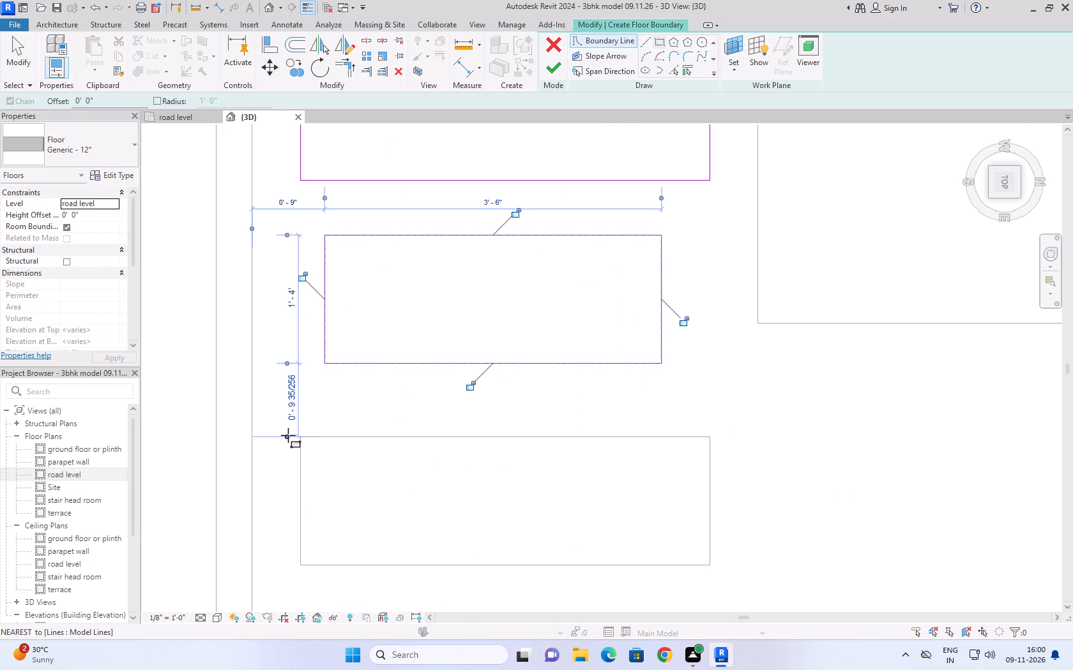
pyautogui.click(299, 435)
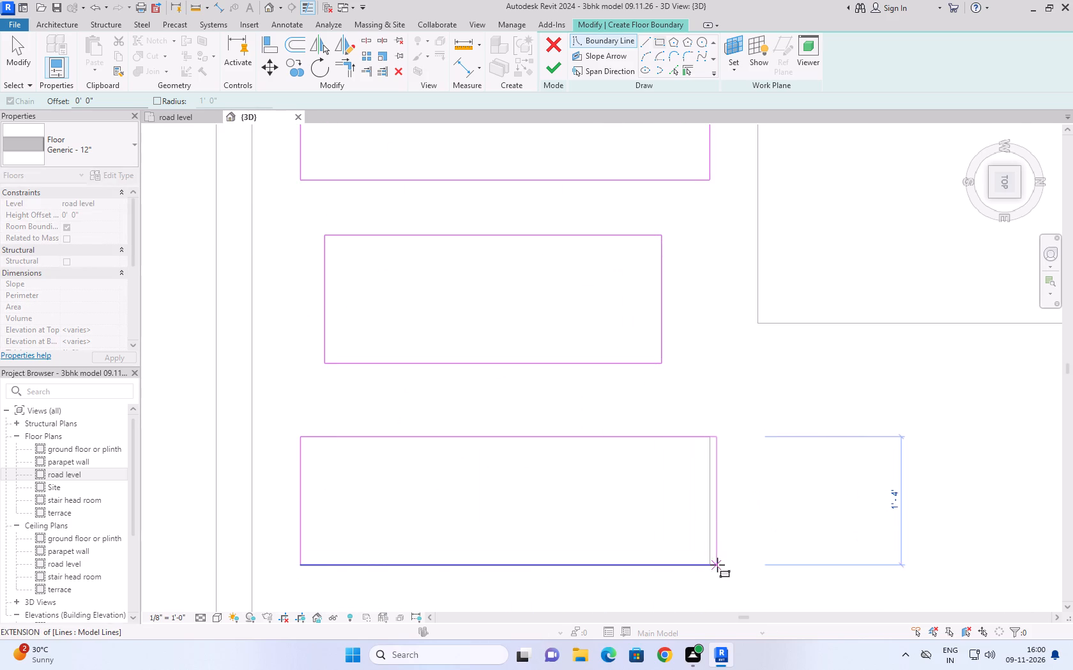
pyautogui.click(710, 566)
# Trace rectangular floor boundaries over the last two stepping-slab outlines, 3'-6" by 1'-4" and 4'-3" by 1'-4".
pyautogui.scroll(-9, 726, 537)
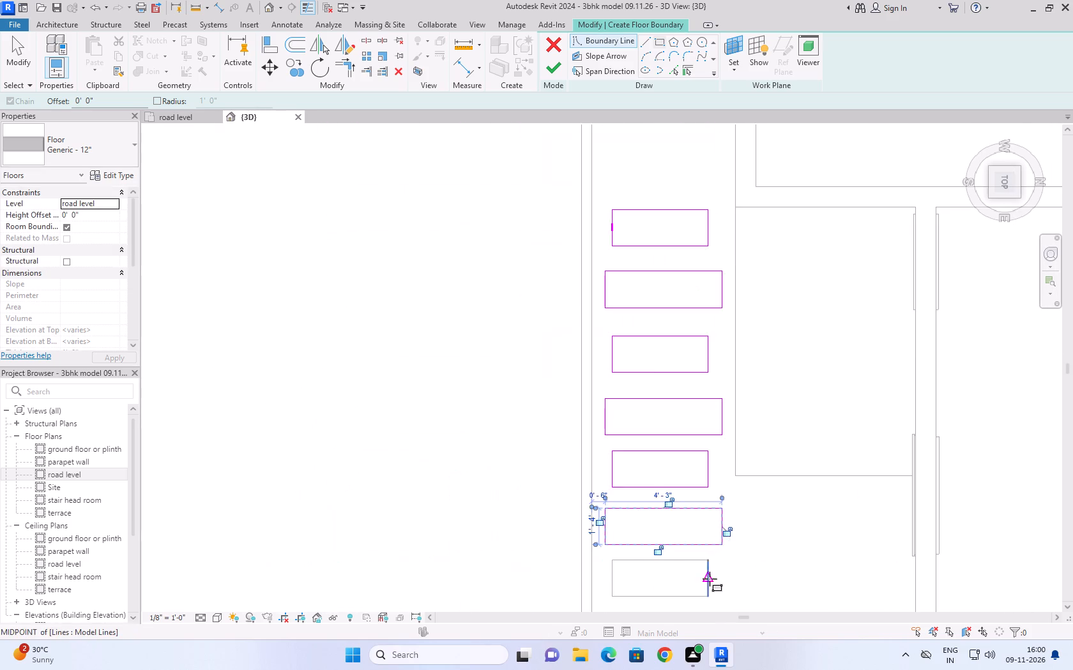
pyautogui.scroll(-4, 710, 579)
pyautogui.scroll(5, 724, 612)
pyautogui.scroll(-8, 723, 553)
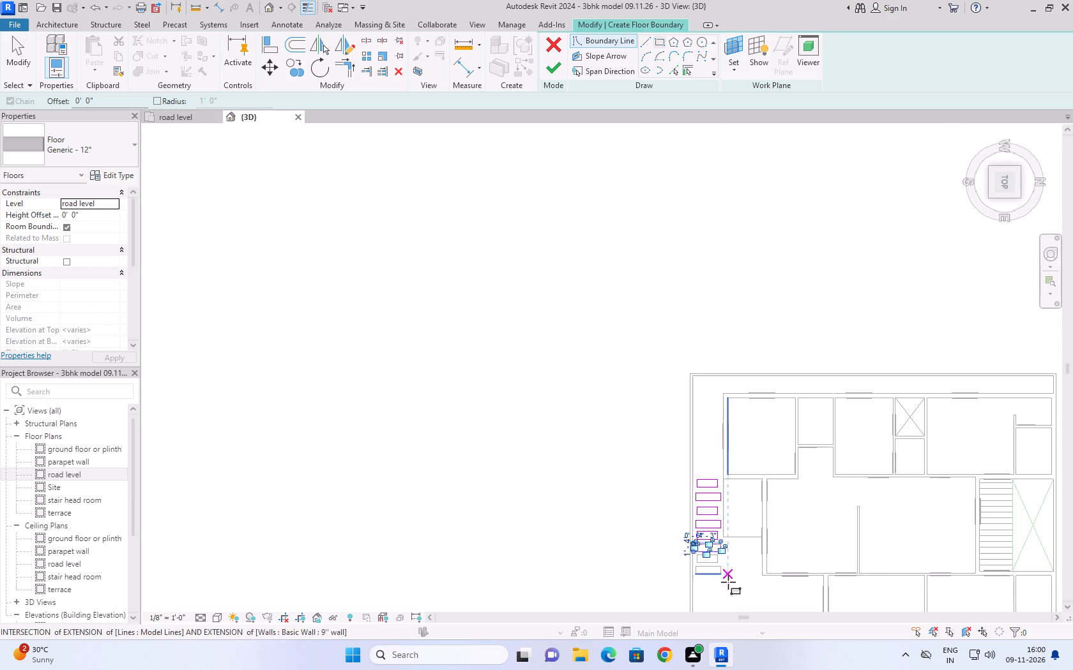
pyautogui.scroll(13, 728, 583)
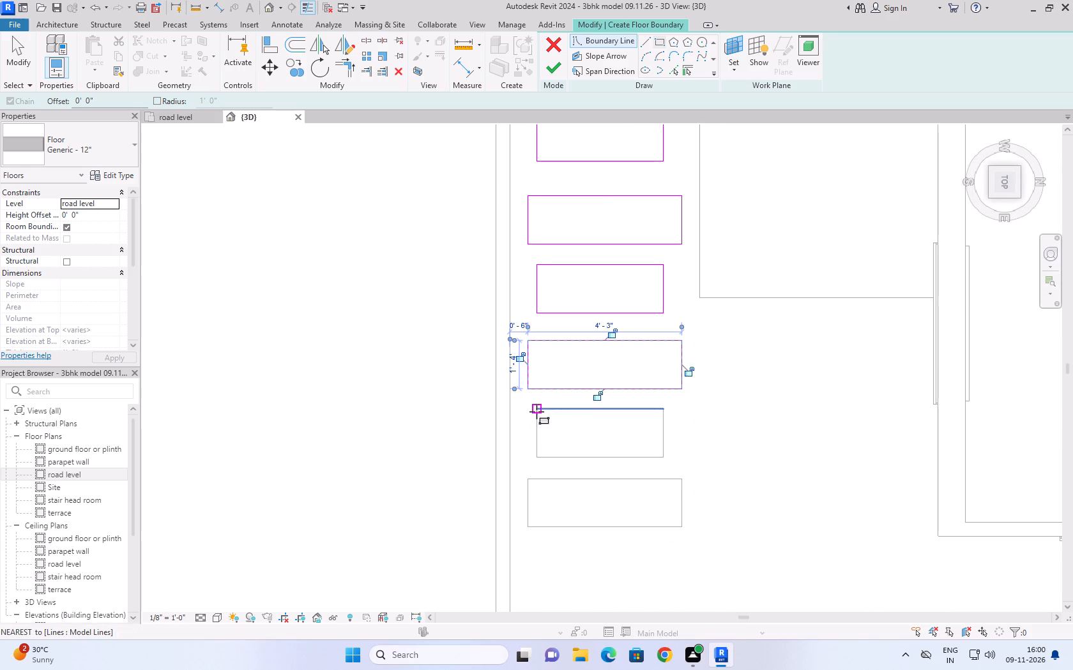
pyautogui.click(537, 408)
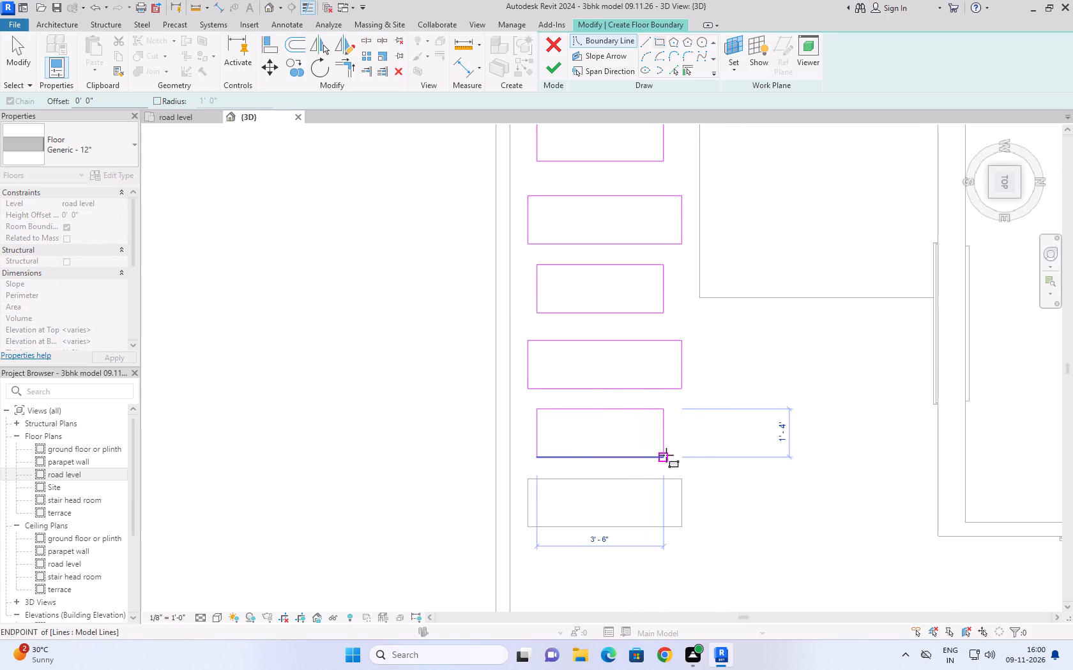
pyautogui.click(666, 455)
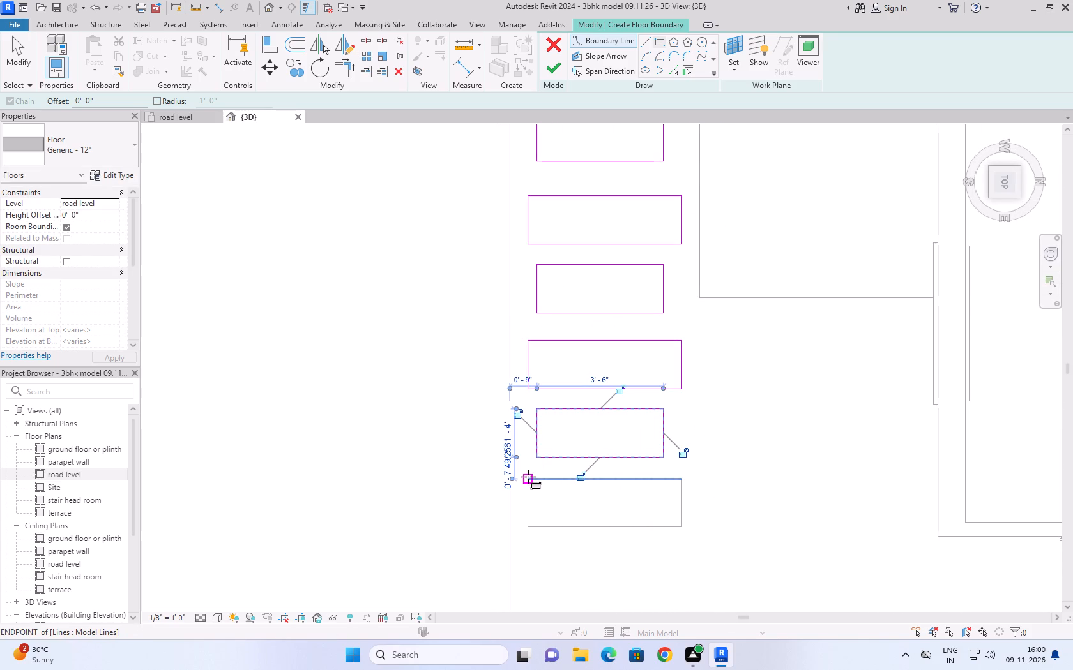
pyautogui.click(528, 477)
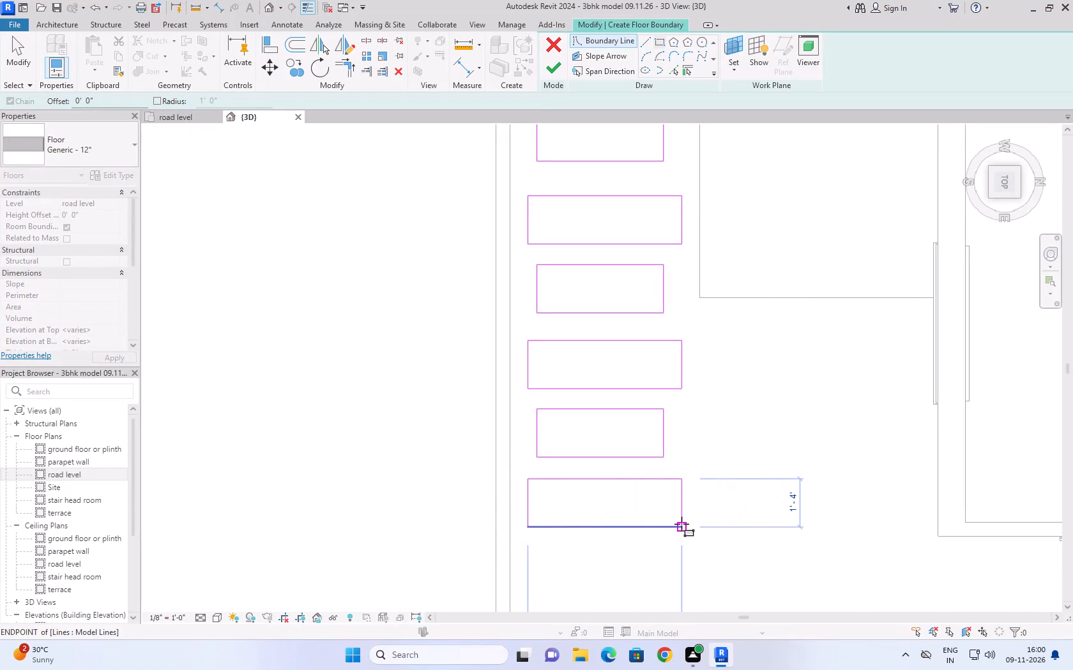
pyautogui.click(681, 524)
# Finish the boundary sketch to create the stepping slabs as one Generic - 12" floor on the road level.
pyautogui.scroll(-10, 687, 536)
pyautogui.moveTo(713, 507); pyautogui.dragTo(514, 526, button='middle')
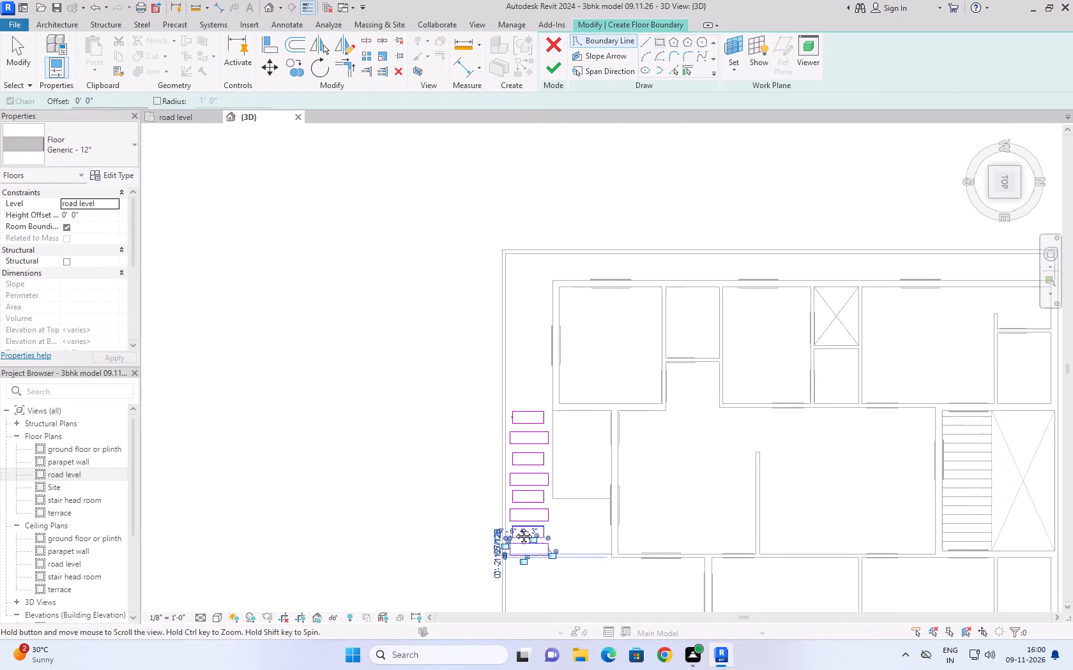
pyautogui.moveTo(514, 526); pyautogui.dragTo(366, 519, button='middle')
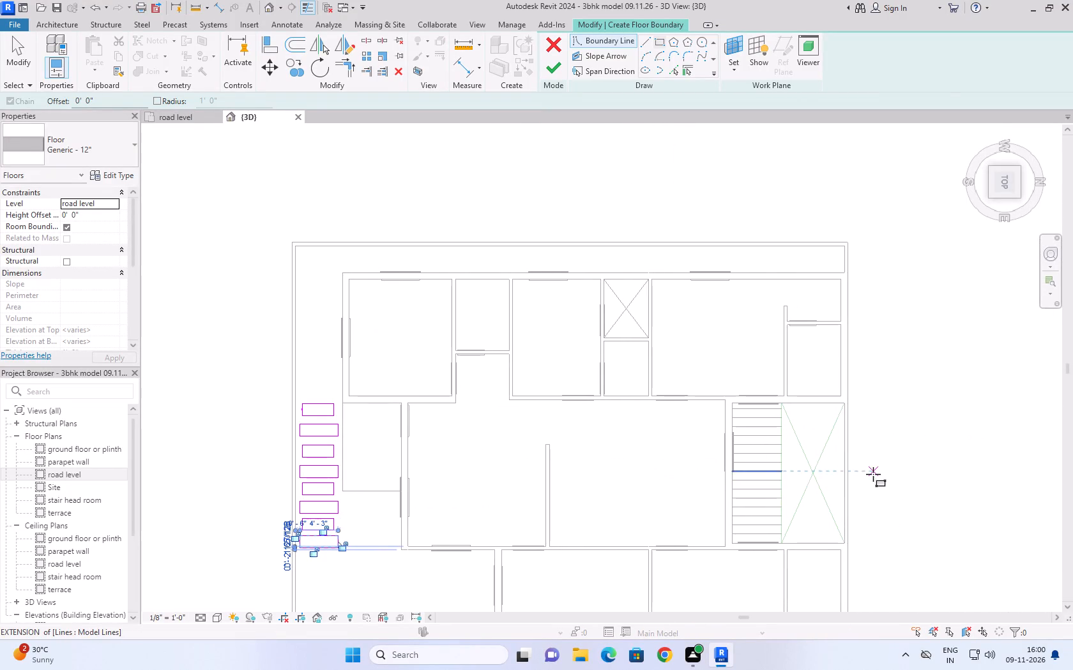
pyautogui.scroll(4, 873, 474)
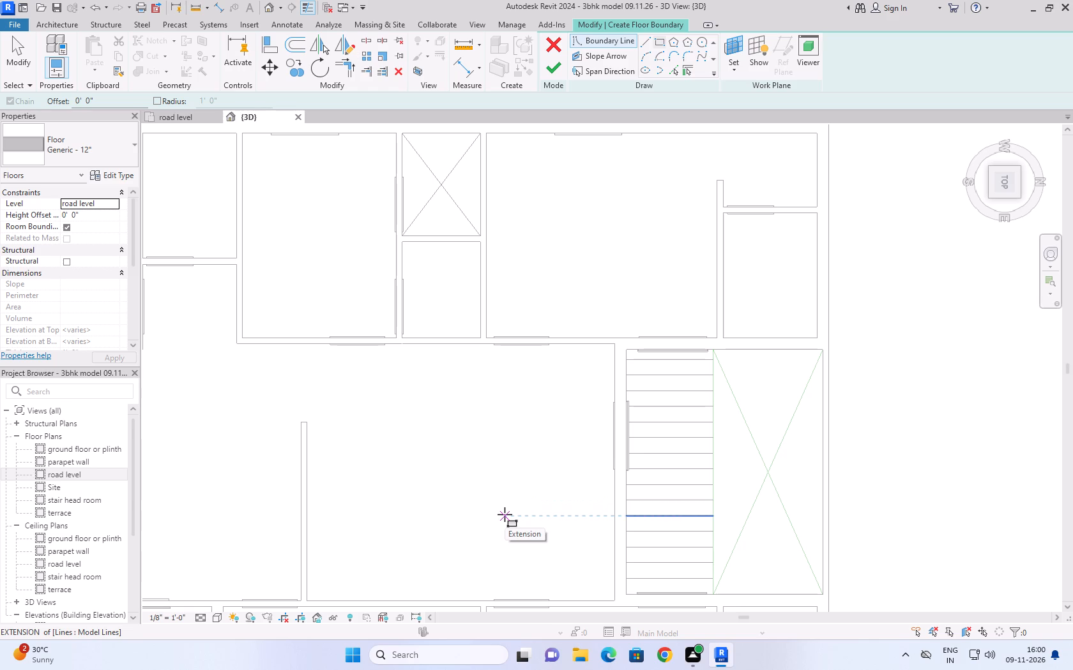
pyautogui.press('Escape')
pyautogui.scroll(-2, 466, 431)
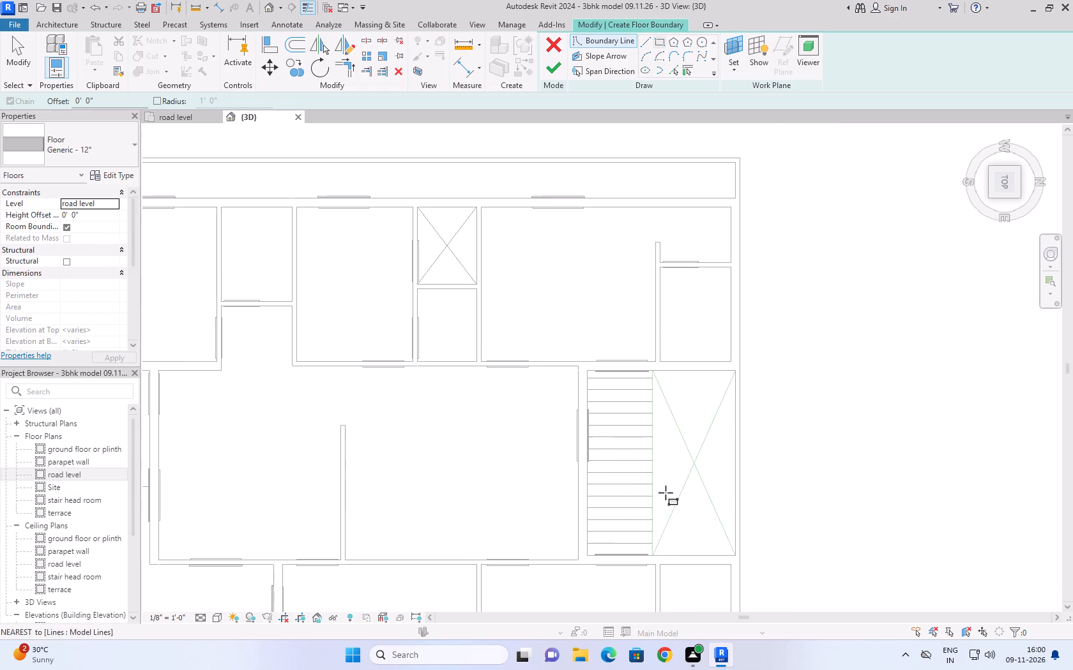
pyautogui.scroll(3, 643, 491)
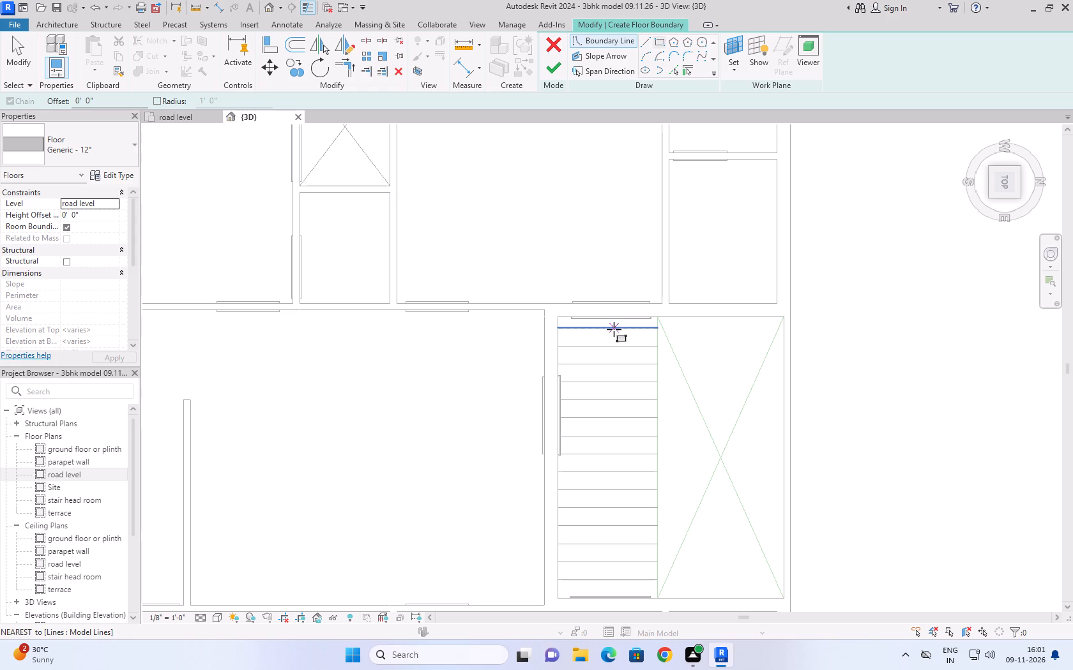
pyautogui.click(556, 78)
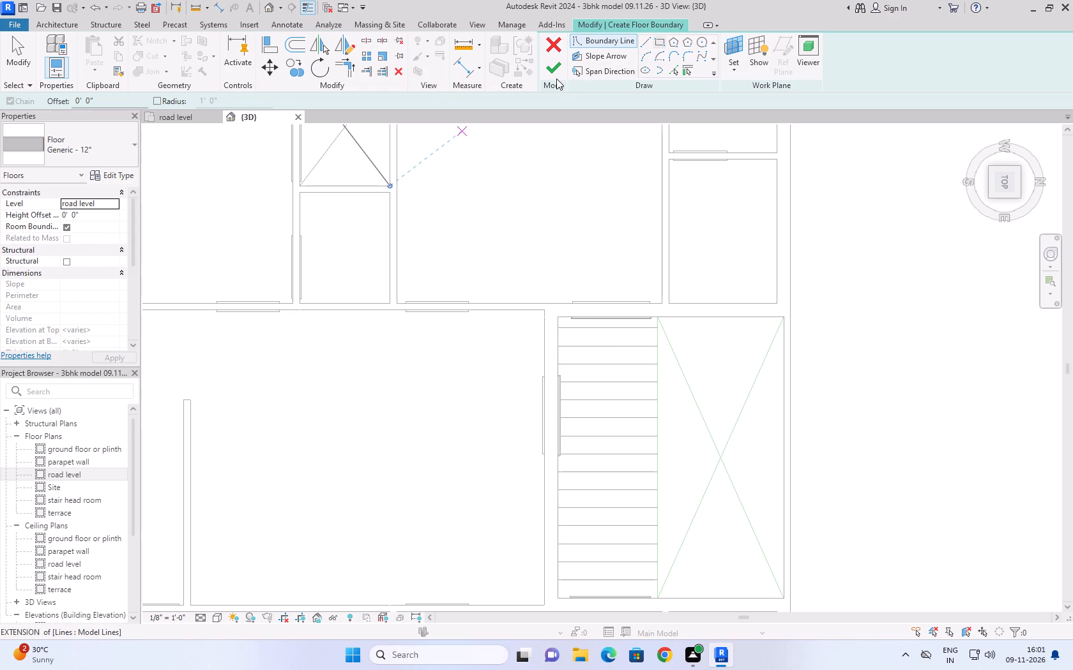
pyautogui.click(554, 69)
# In the isometric 3D view, set the front 4.5" boundary wall's top constraint to the ground floor or plinth level.
pyautogui.scroll(-6, 586, 210)
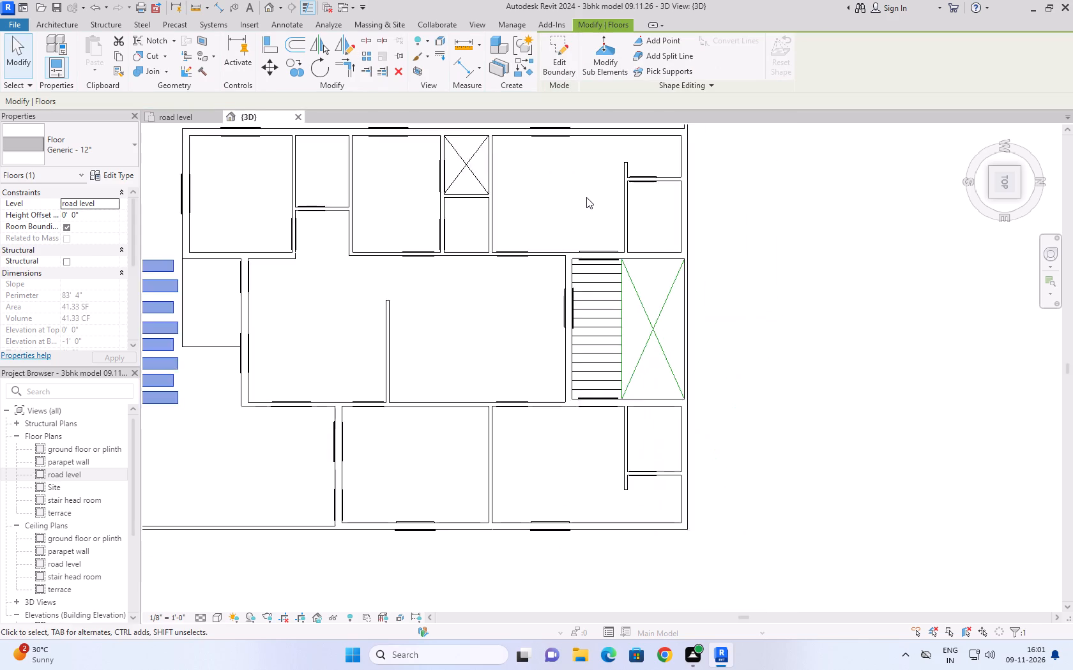
pyautogui.scroll(-4, 586, 197)
pyautogui.click(975, 131)
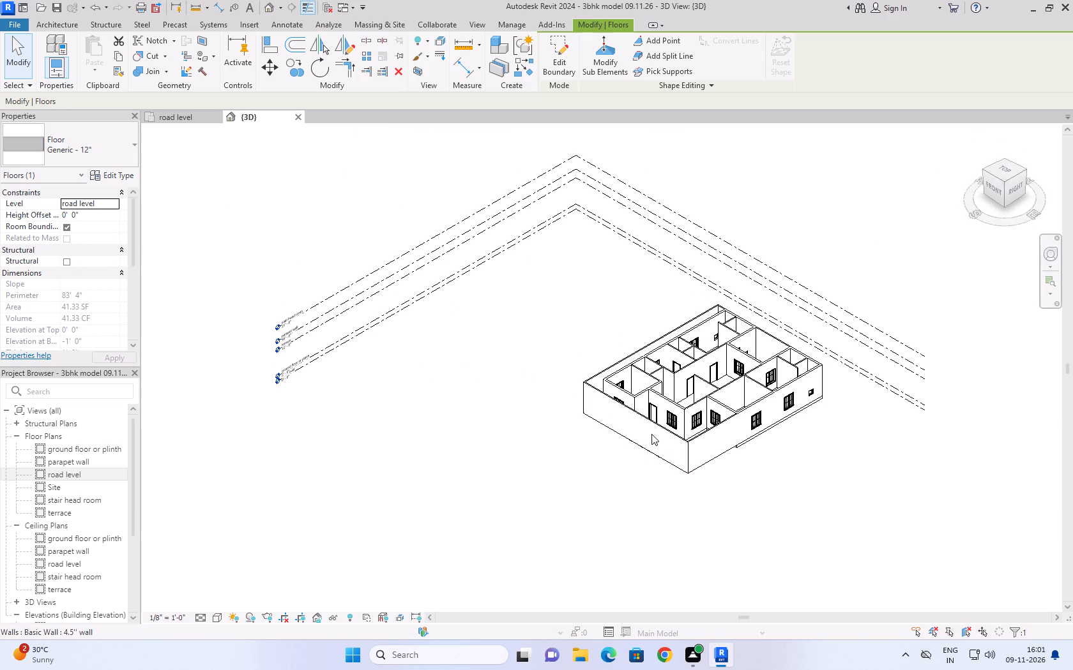
pyautogui.click(656, 426)
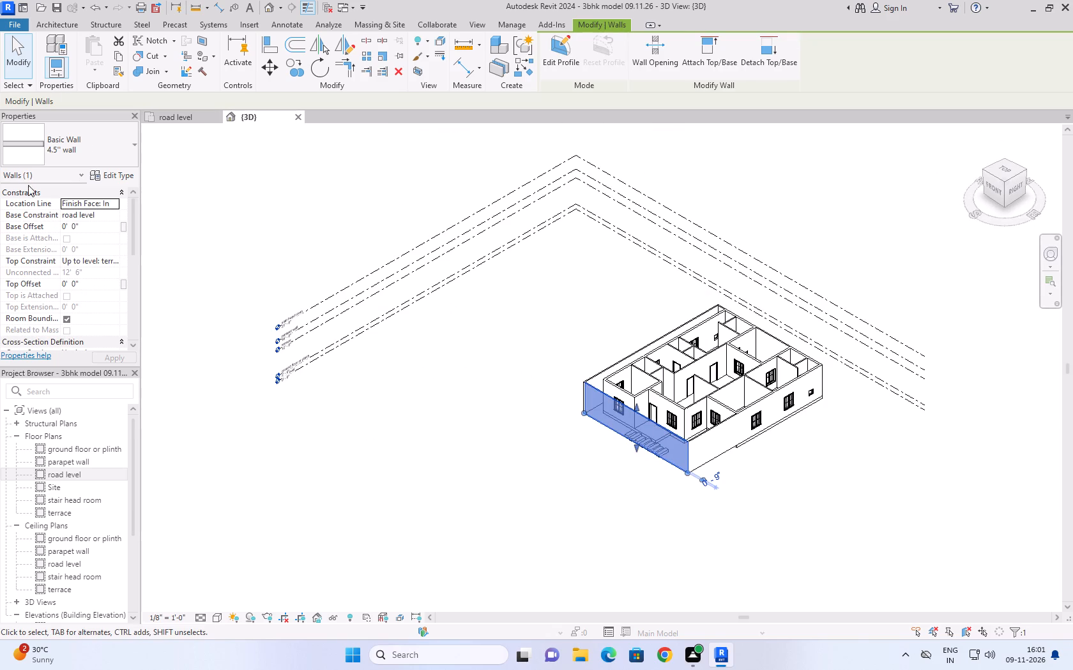
pyautogui.click(118, 259)
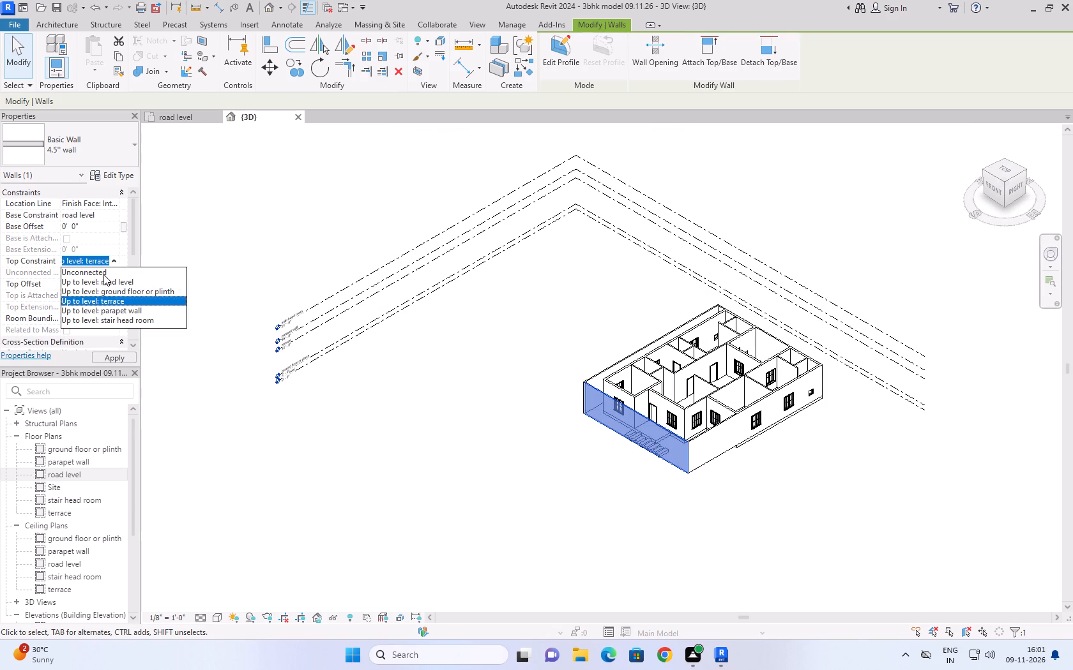
pyautogui.click(138, 294)
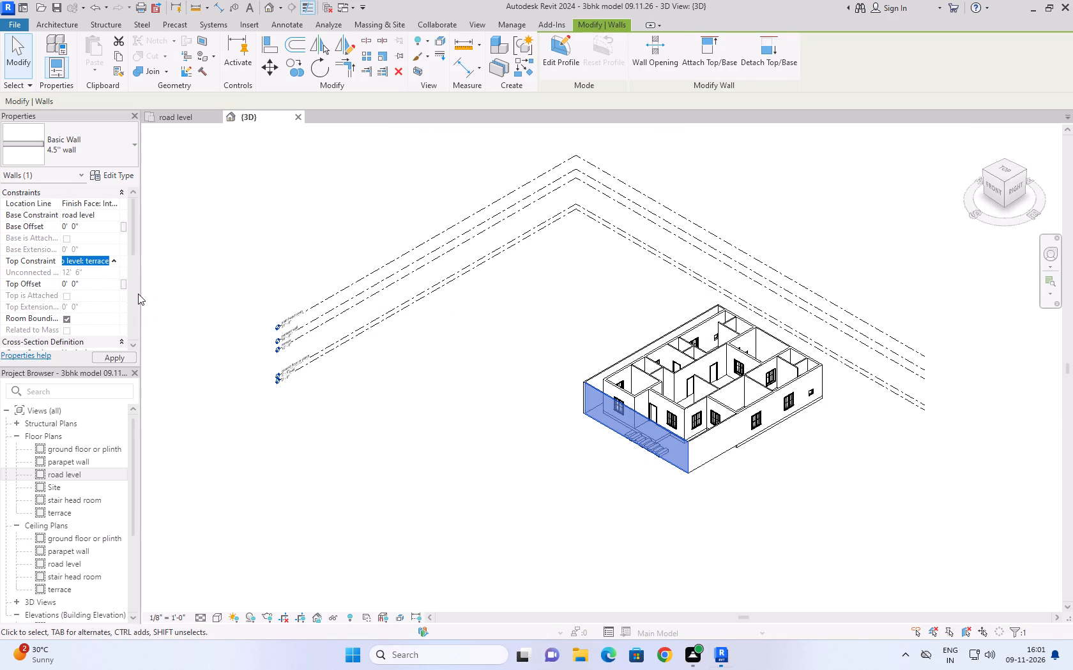
pyautogui.click(397, 466)
# Set the top constraint of the short right-side 4.5" boundary wall near the front corner to the ground floor or plinth level.
pyautogui.click(710, 429)
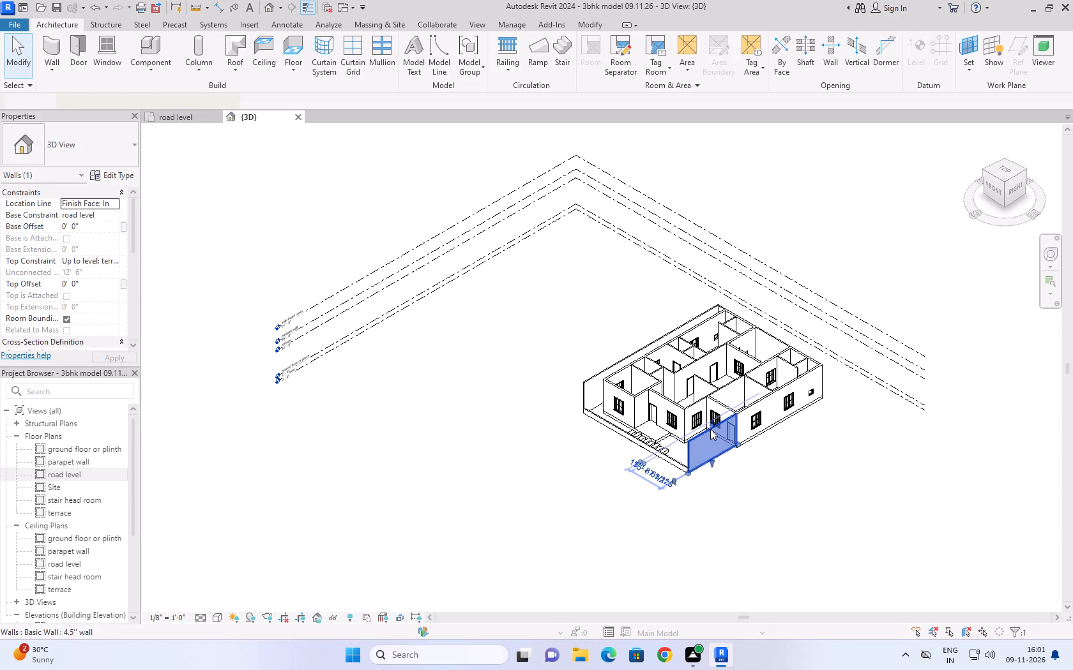
pyautogui.click(116, 263)
pyautogui.click(109, 288)
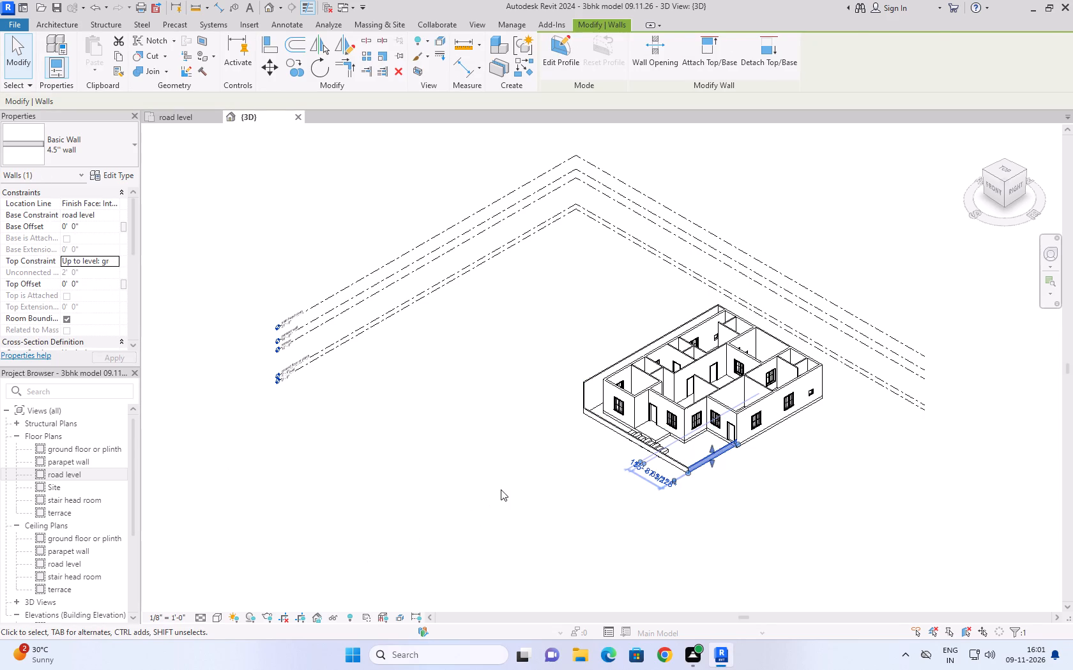
pyautogui.click(501, 489)
# Set the top constraint of the long left-side 4.5" boundary wall to the ground floor or plinth level.
pyautogui.click(593, 382)
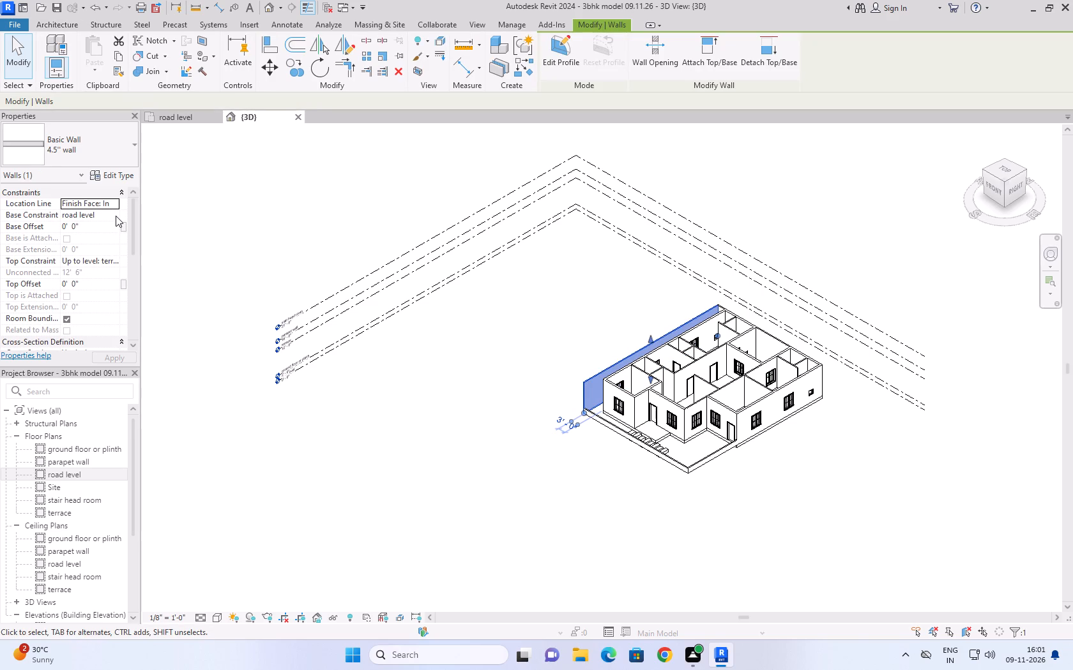
pyautogui.click(120, 262)
pyautogui.click(117, 263)
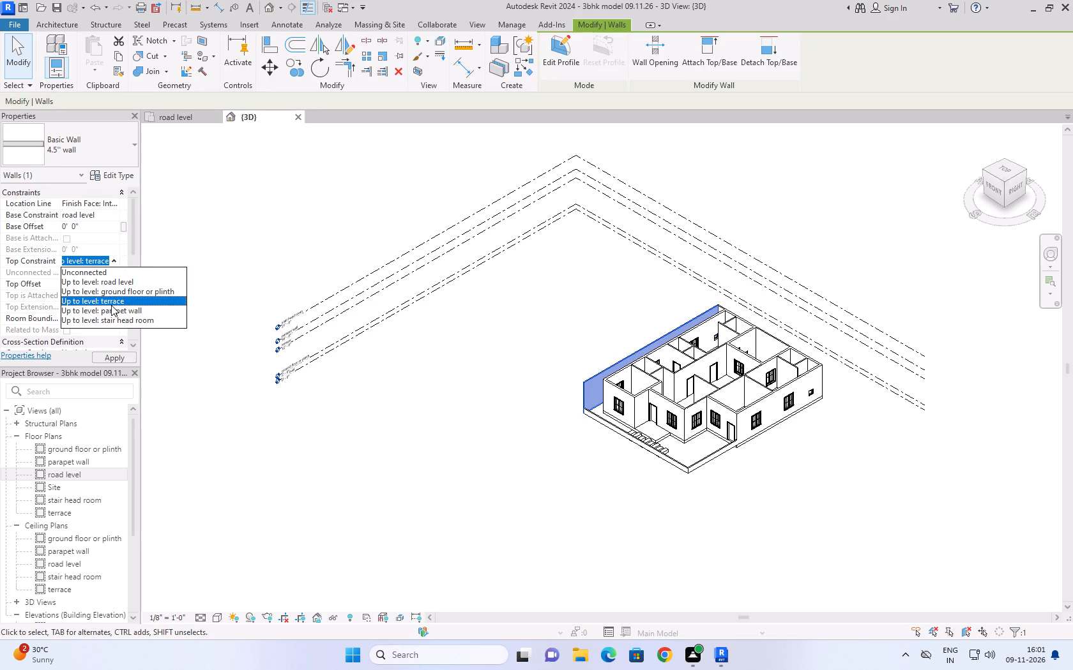
pyautogui.click(114, 290)
pyautogui.click(455, 489)
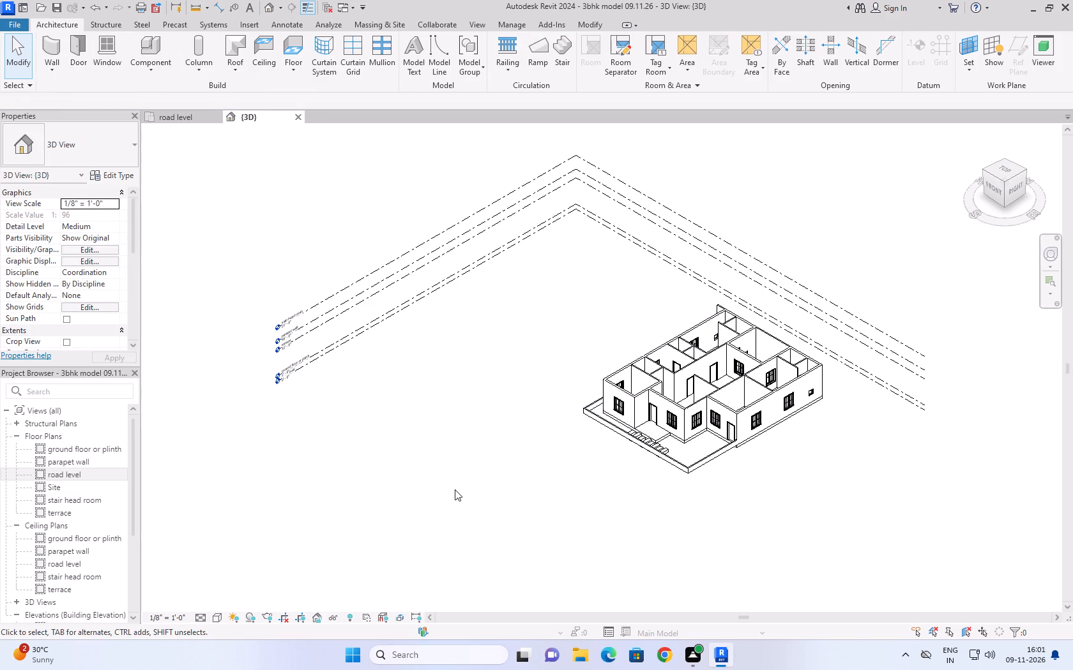
# Duplicate the front stepping slabs' Generic - 12" floor type under the name slab 4".
pyautogui.scroll(-1, 703, 465)
pyautogui.scroll(8, 703, 465)
pyautogui.middleClick(703, 465)
pyautogui.scroll(4, 703, 465)
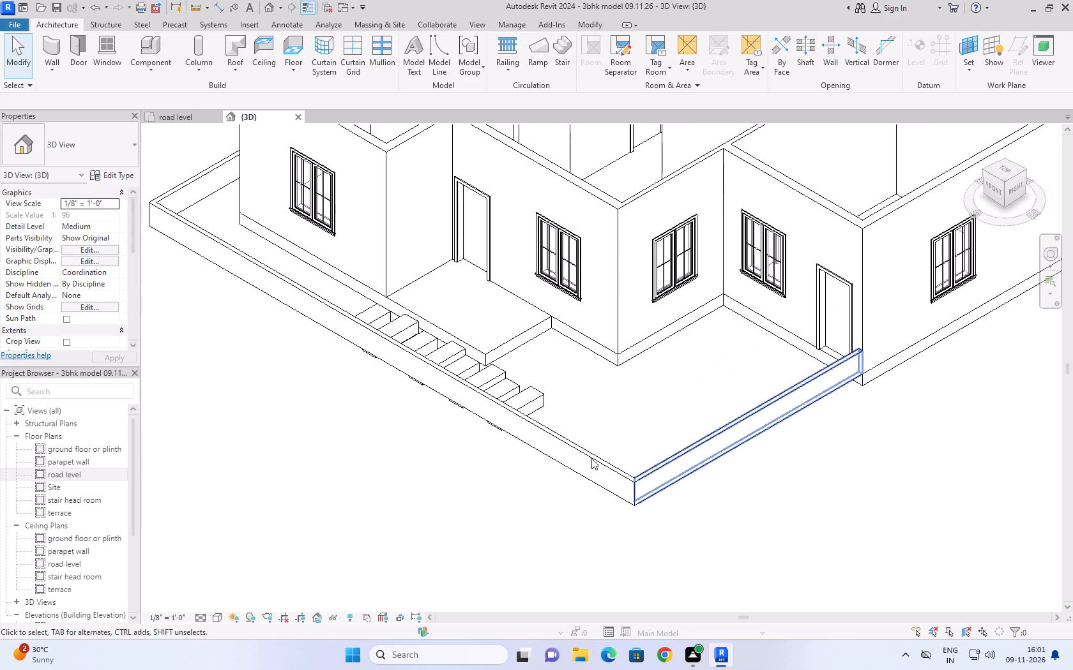
pyautogui.click(395, 322)
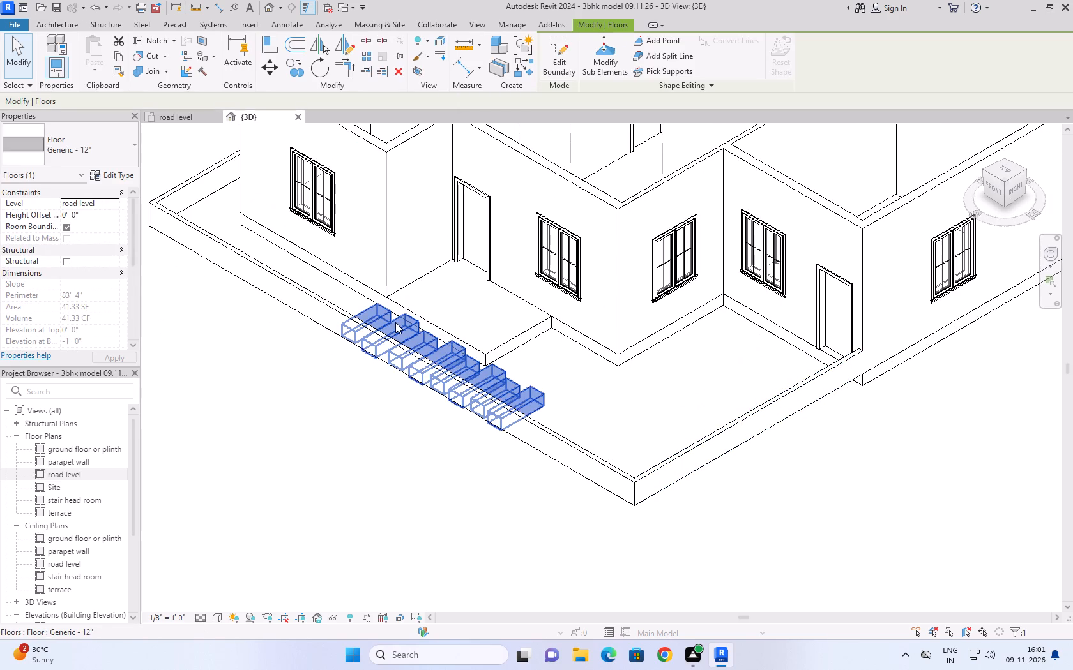
pyautogui.click(114, 178)
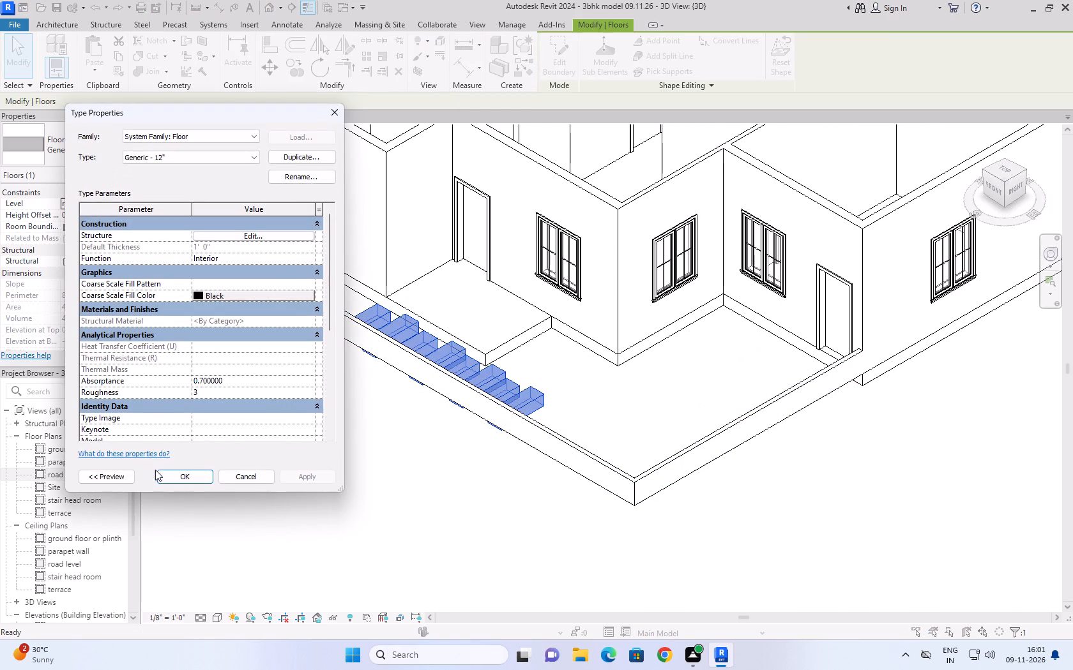
pyautogui.click(293, 160)
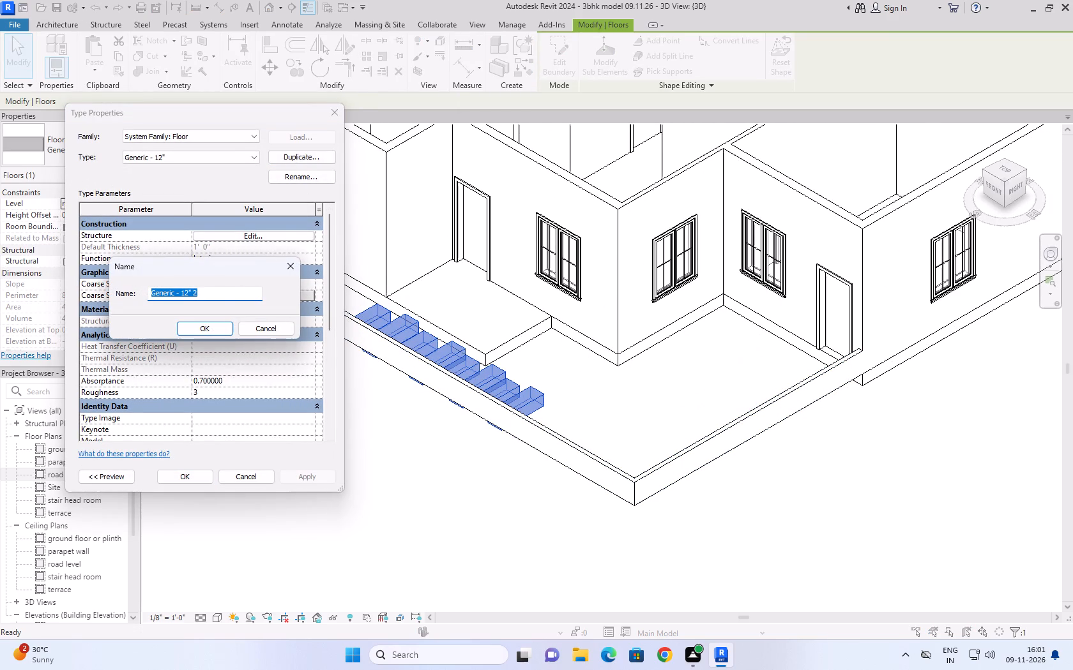
pyautogui.press('BackSpace')
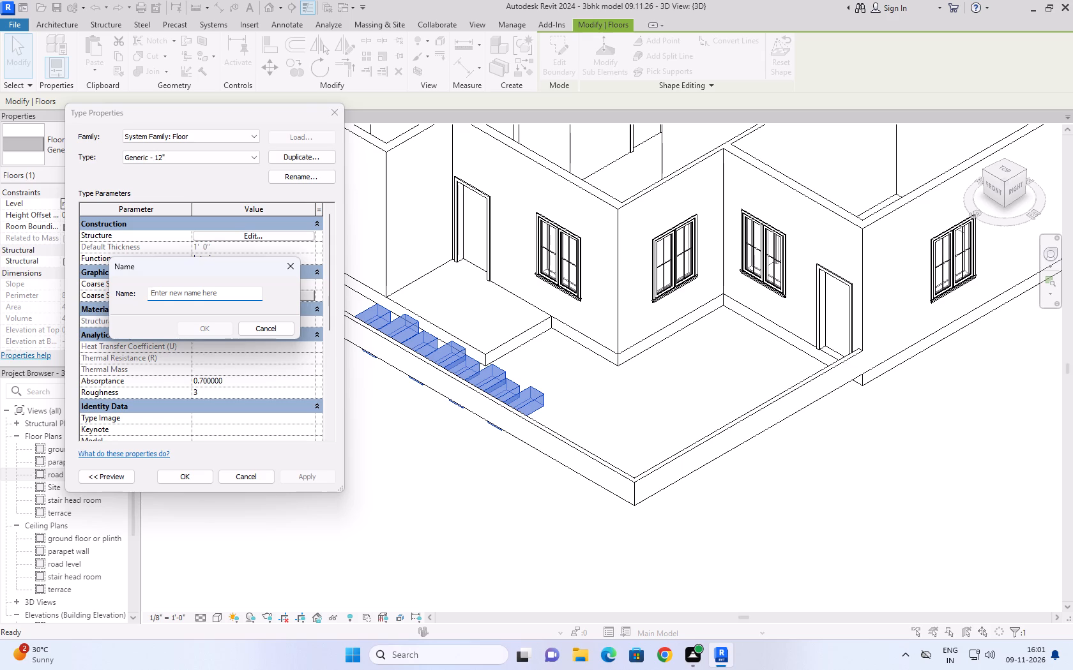
pyautogui.write('slab')
pyautogui.press('space')
pyautogui.write('4')
pyautogui.write("''")
pyautogui.click(199, 330)
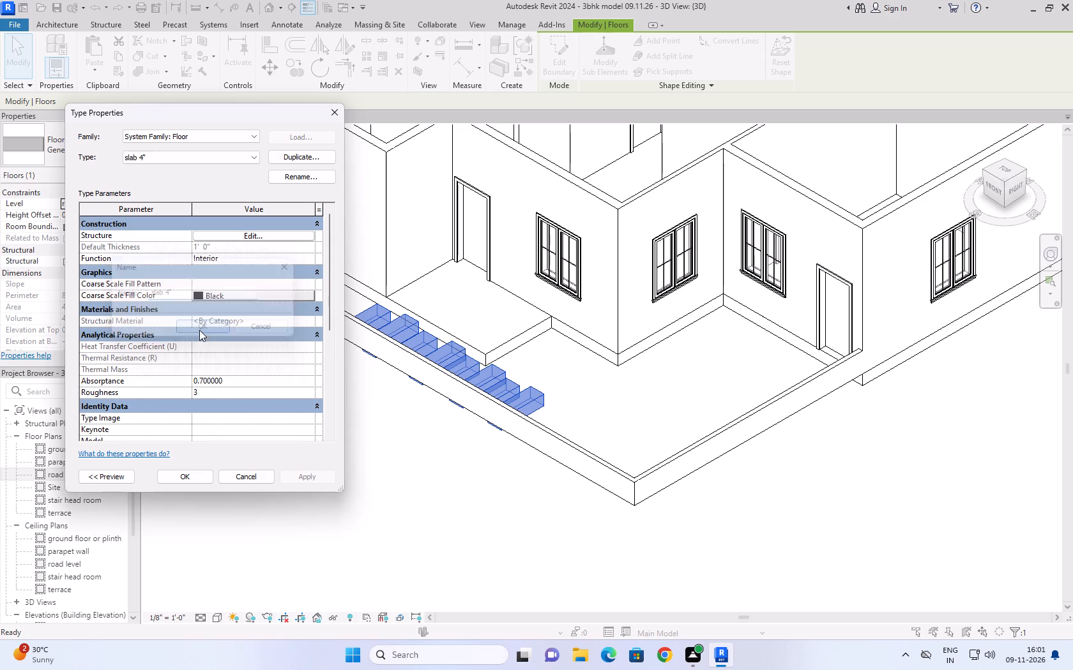
# Set the structure layer of the slab 4" floor type to 4" thick and apply it to the stepping slabs.
pyautogui.click(248, 236)
pyautogui.click(211, 260)
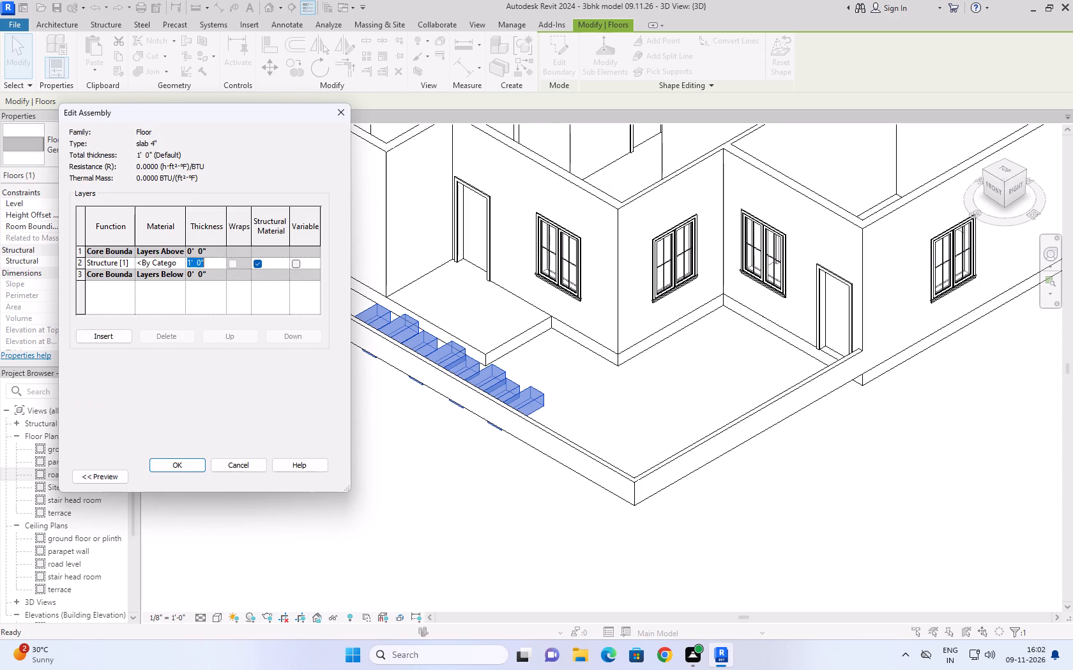
pyautogui.write("4''")
pyautogui.click(186, 461)
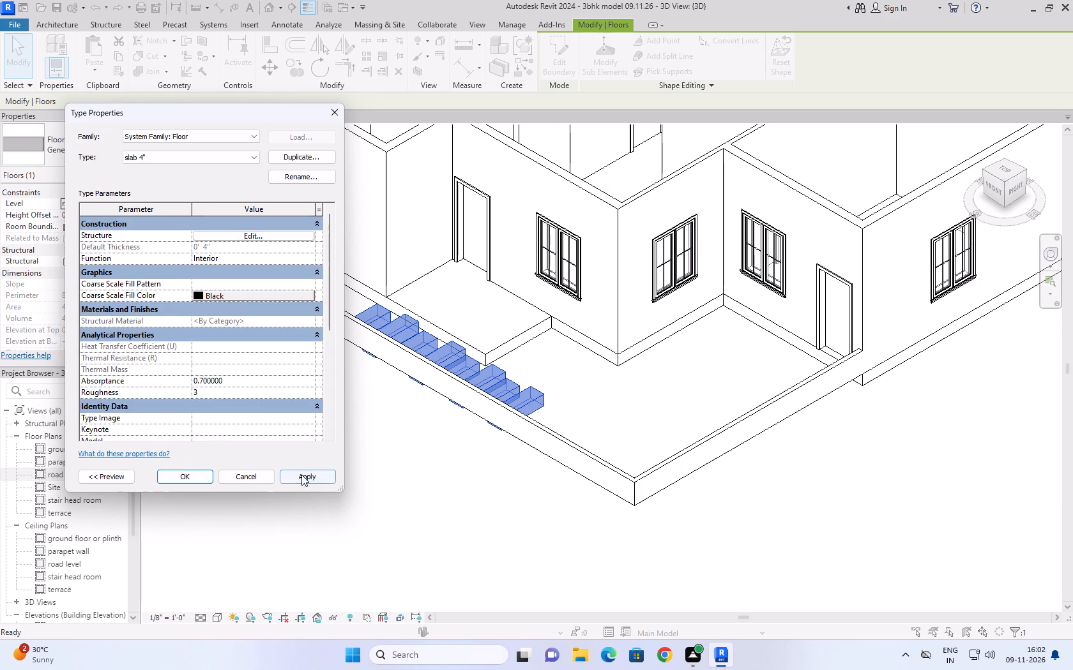
pyautogui.click(302, 475)
pyautogui.click(192, 479)
pyautogui.click(322, 442)
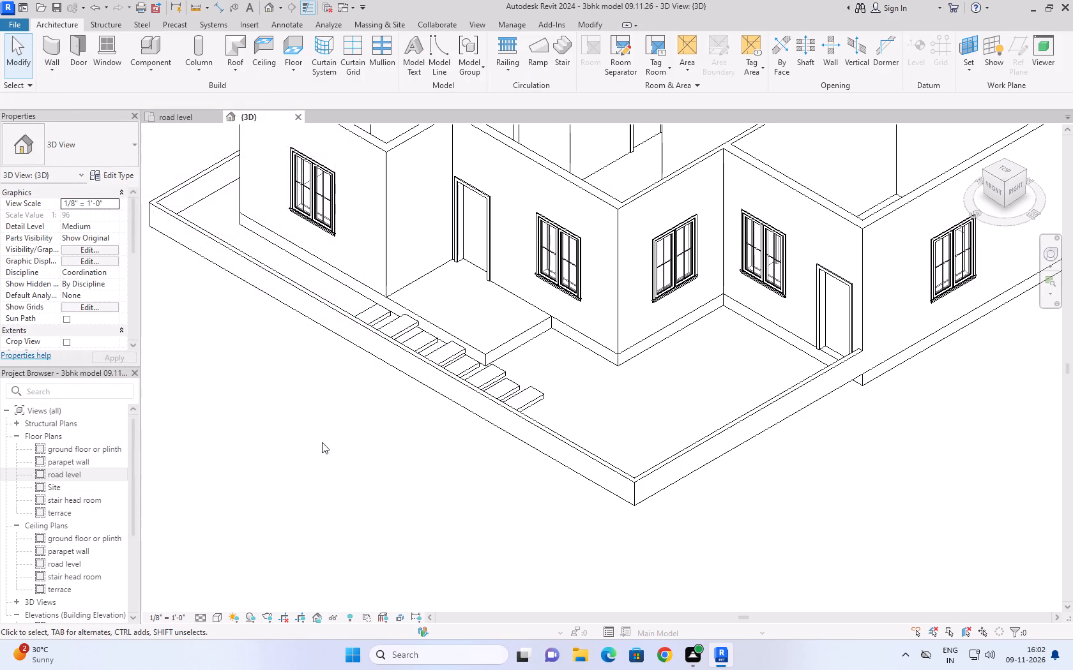
# Change the 3D view's visual style from plain line display to one with coloured, textured surfaces.
pyautogui.scroll(-4, 318, 455)
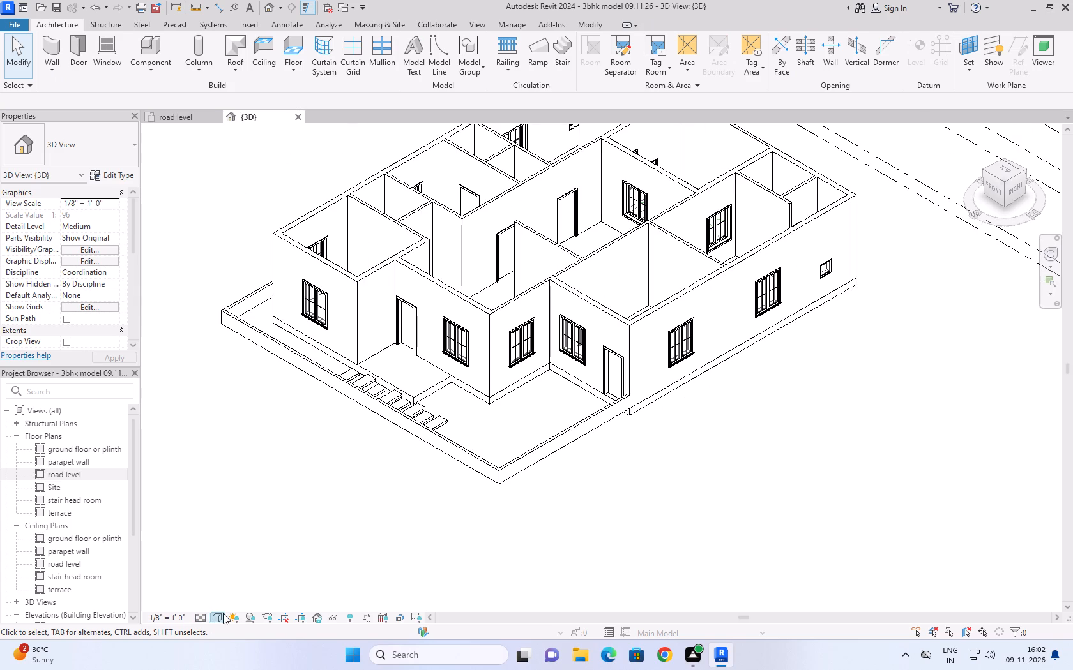
pyautogui.click(223, 613)
pyautogui.click(225, 603)
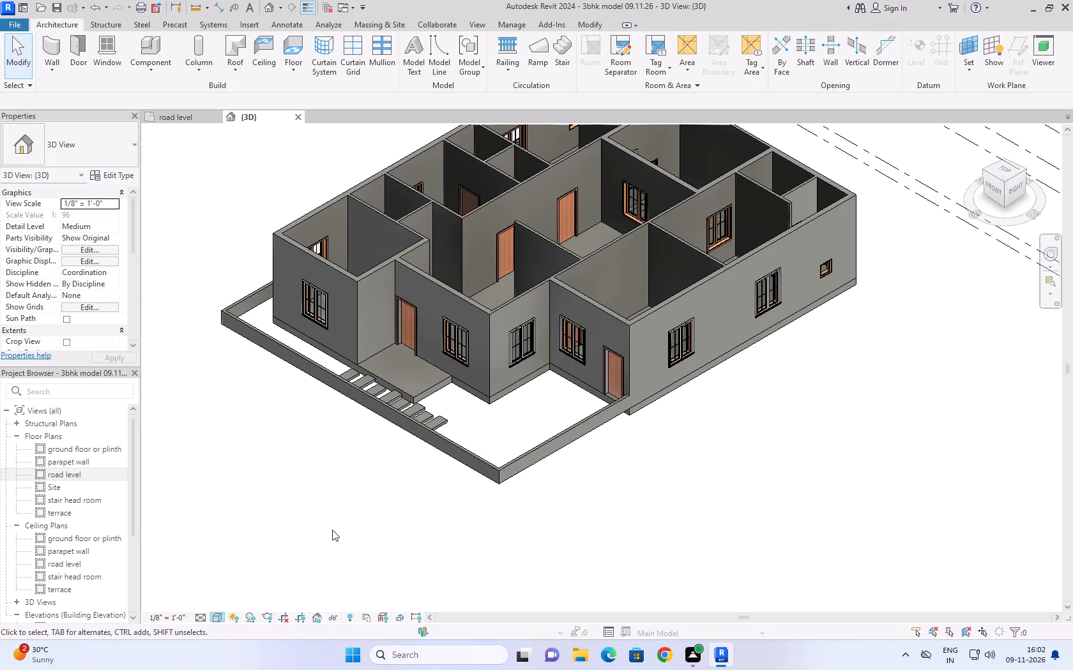
# Examine the house, the lowered boundary walls and the front stepping slabs from several sides in 3D.
pyautogui.moveTo(332, 530); pyautogui.dragTo(190, 610, button='middle')
pyautogui.scroll(8, 253, 533)
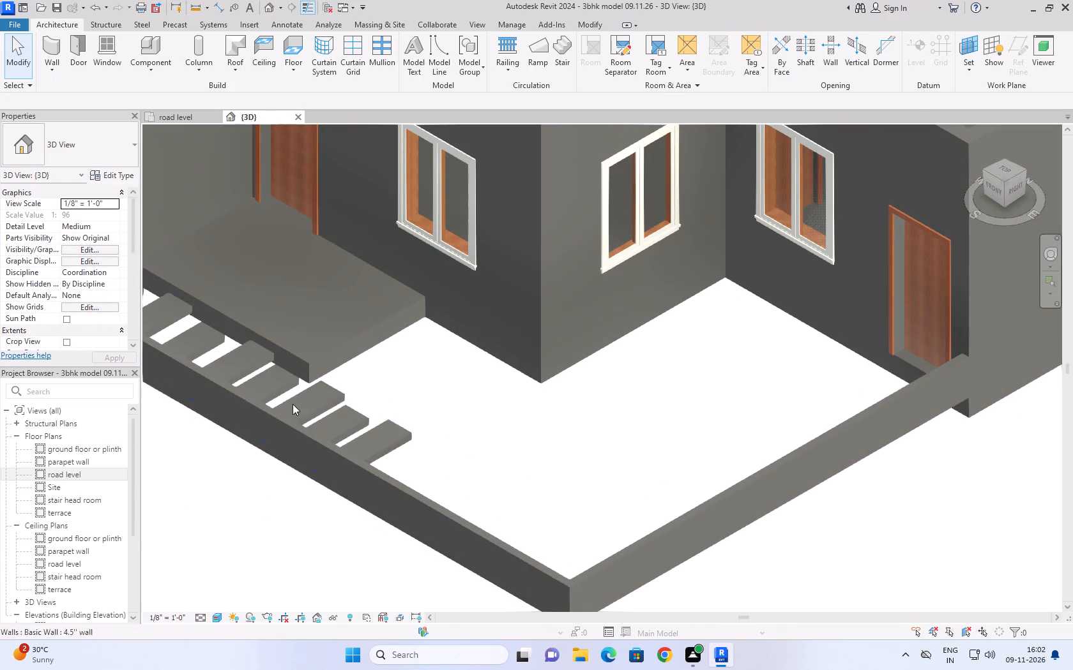
pyautogui.keyDown('shift'); pyautogui.moveTo(469, 405); pyautogui.dragTo(477, 453, button='middle'); pyautogui.keyUp('shift')
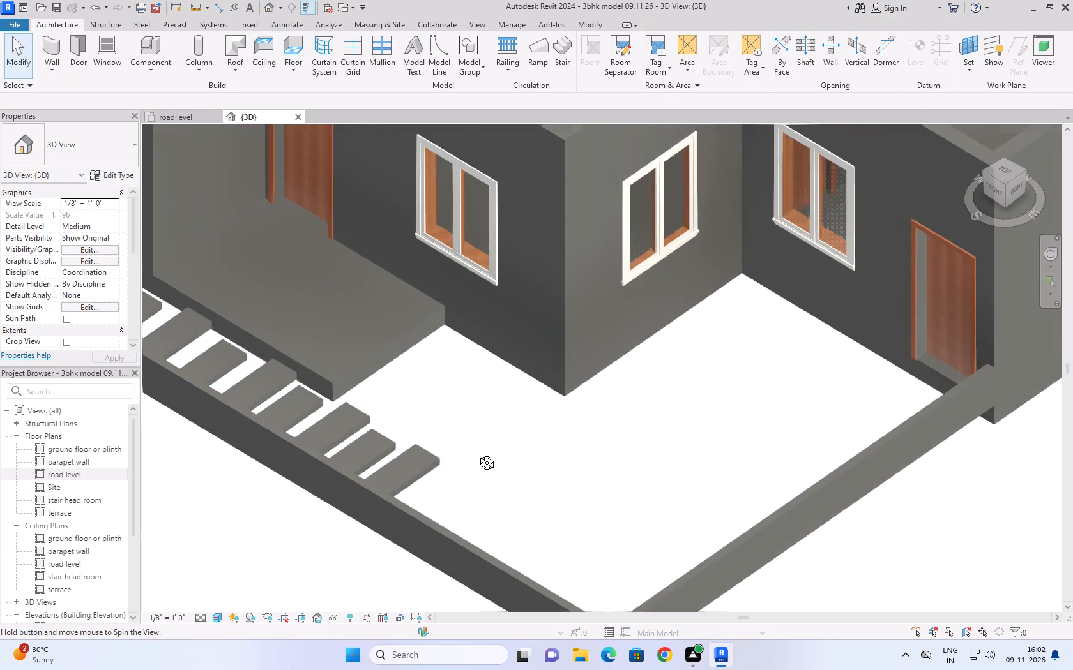
pyautogui.keyDown('shift'); pyautogui.moveTo(477, 453); pyautogui.dragTo(395, 425, button='middle'); pyautogui.keyUp('shift')
pyautogui.scroll(-5, 395, 425)
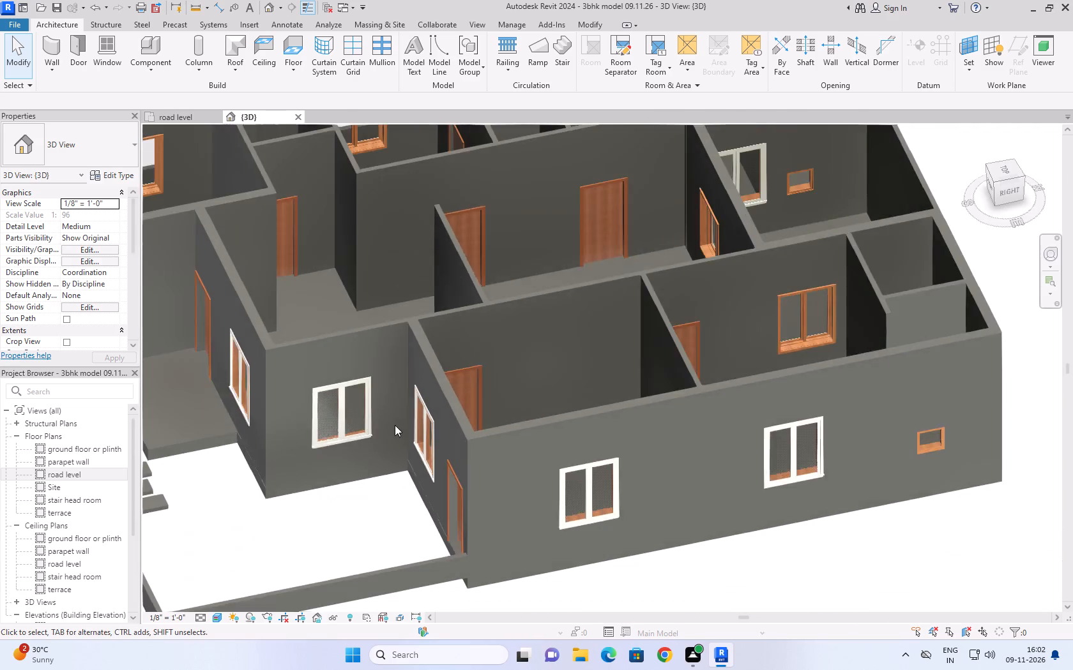
pyautogui.scroll(-4, 395, 425)
pyautogui.keyDown('shift'); pyautogui.moveTo(305, 486); pyautogui.dragTo(244, 345, button='middle'); pyautogui.keyUp('shift')
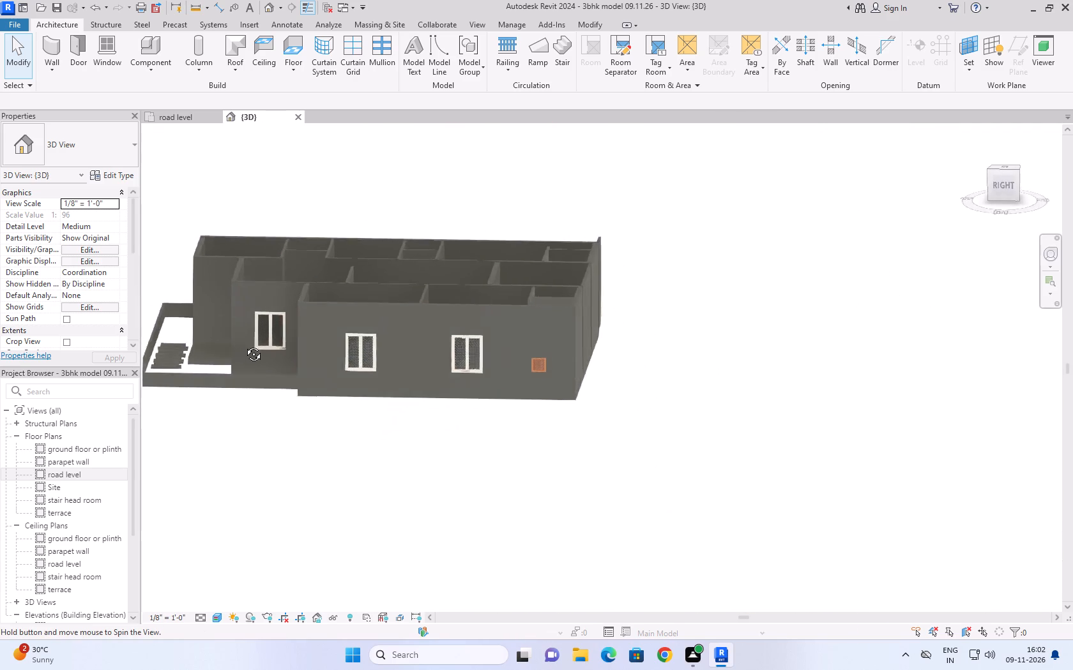
pyautogui.keyDown('shift'); pyautogui.moveTo(244, 345); pyautogui.dragTo(512, 457, button='middle'); pyautogui.keyUp('shift')
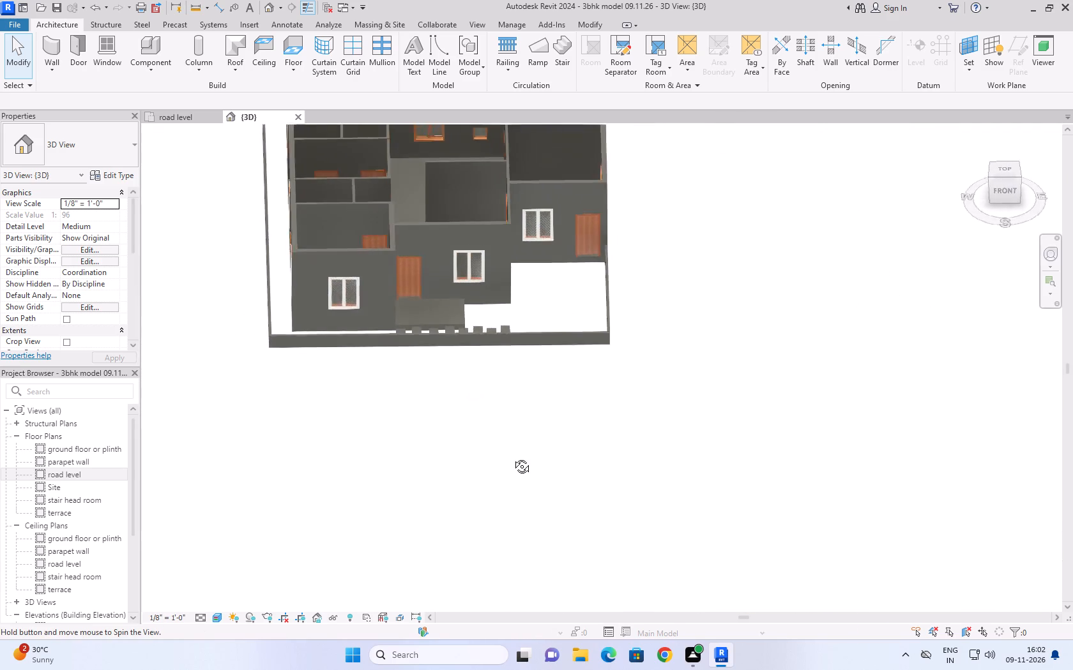
pyautogui.keyDown('shift'); pyautogui.moveTo(512, 457); pyautogui.dragTo(551, 442, button='middle'); pyautogui.keyUp('shift')
pyautogui.moveTo(217, 400); pyautogui.dragTo(344, 575, button='middle')
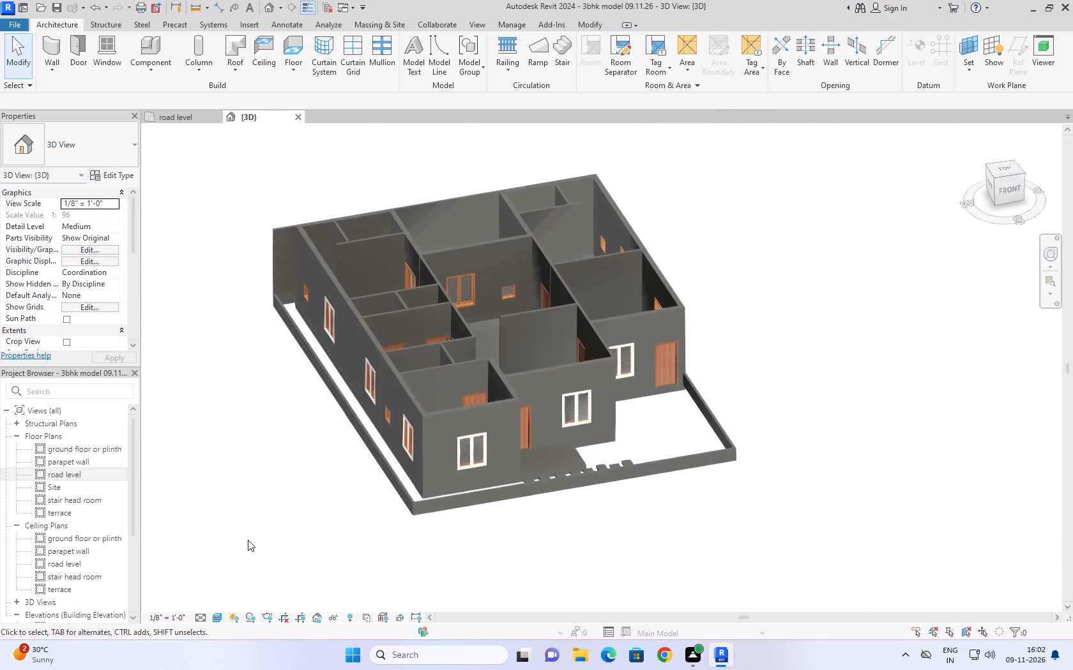
pyautogui.keyDown('shift'); pyautogui.moveTo(248, 540); pyautogui.dragTo(369, 523, button='middle'); pyautogui.keyUp('shift')
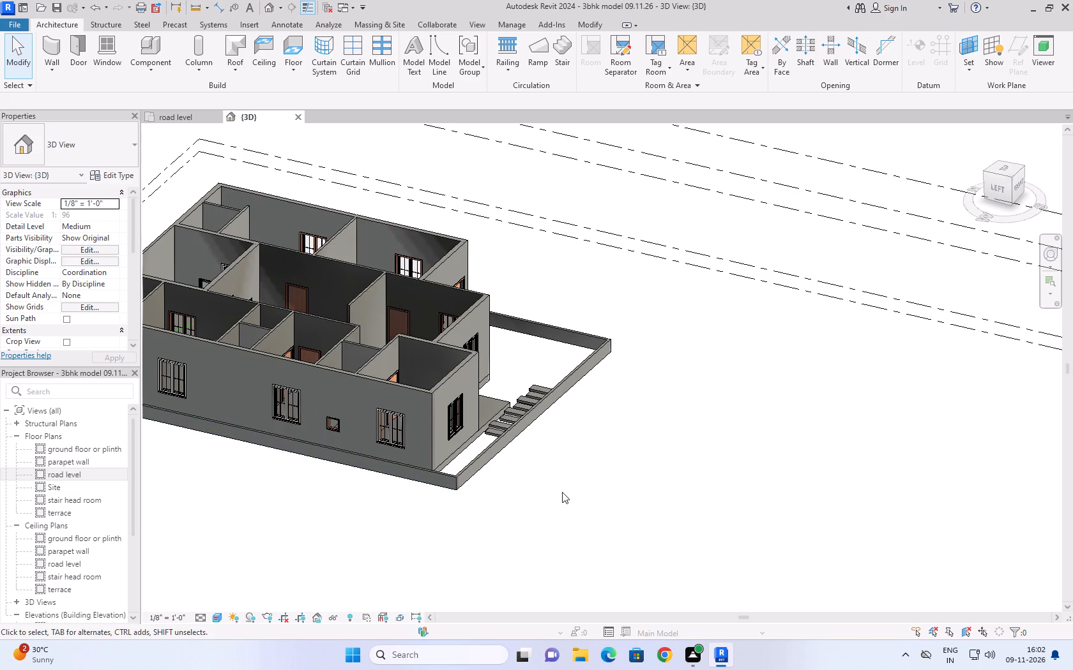
pyautogui.scroll(9, 512, 411)
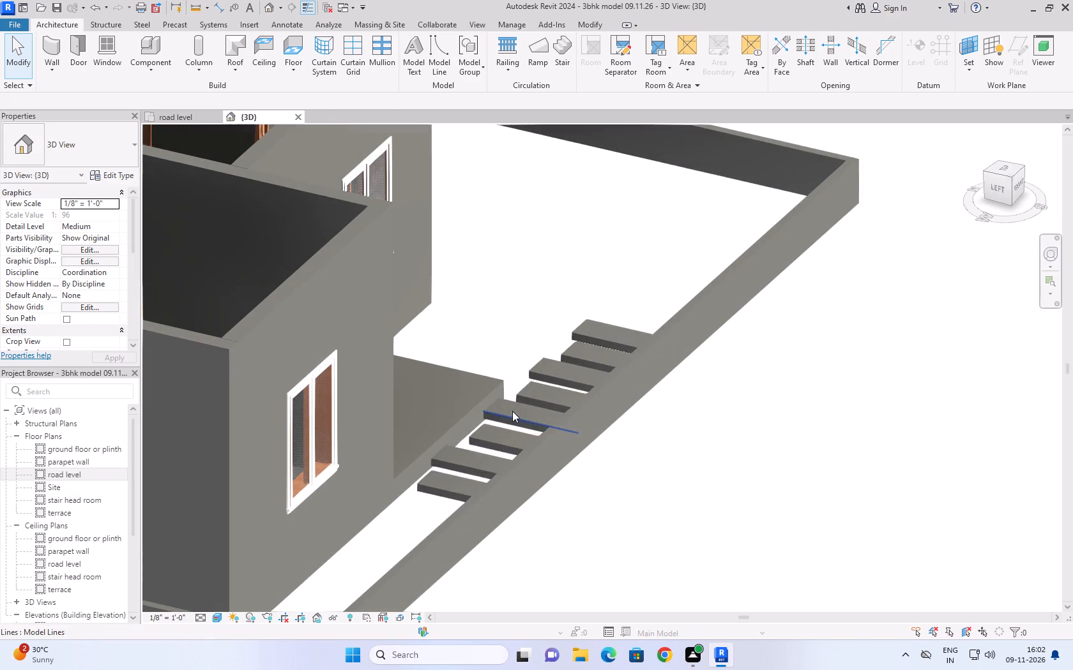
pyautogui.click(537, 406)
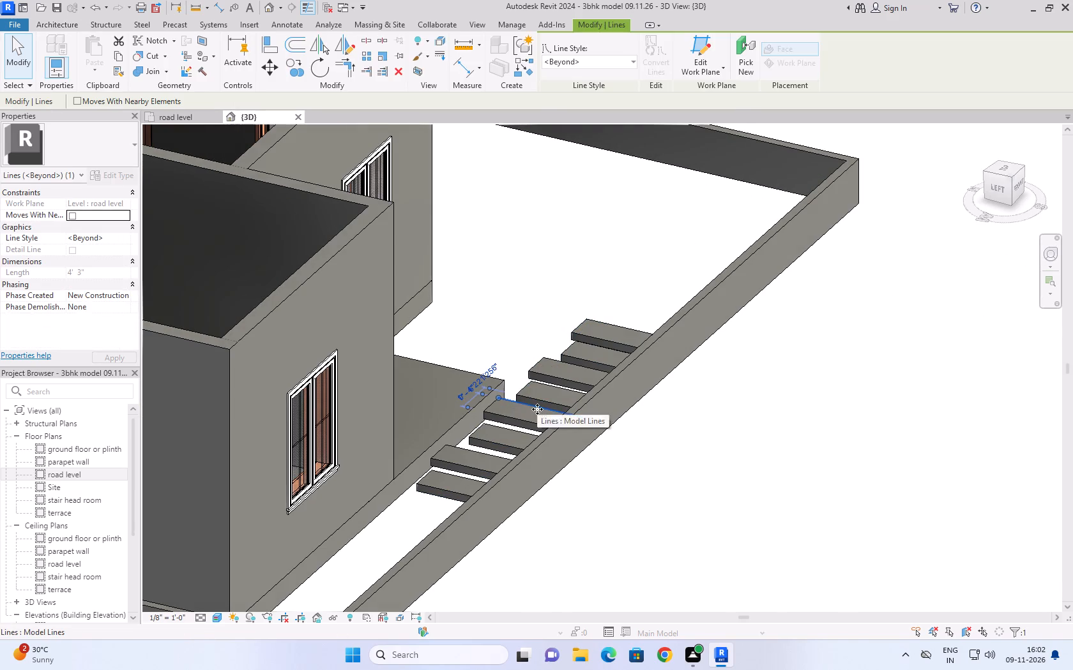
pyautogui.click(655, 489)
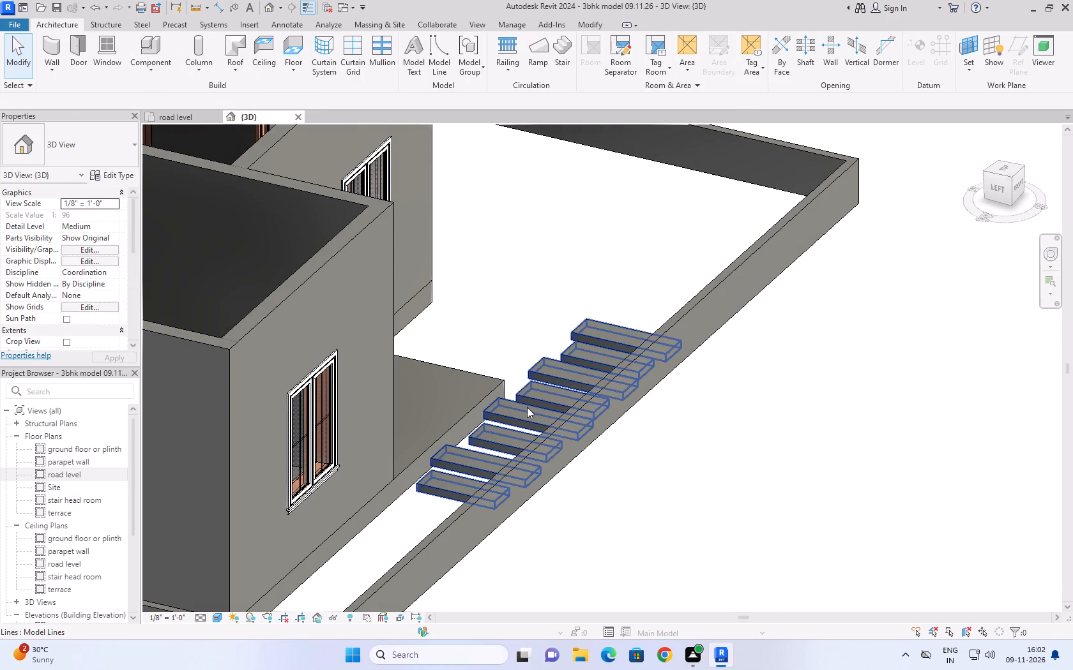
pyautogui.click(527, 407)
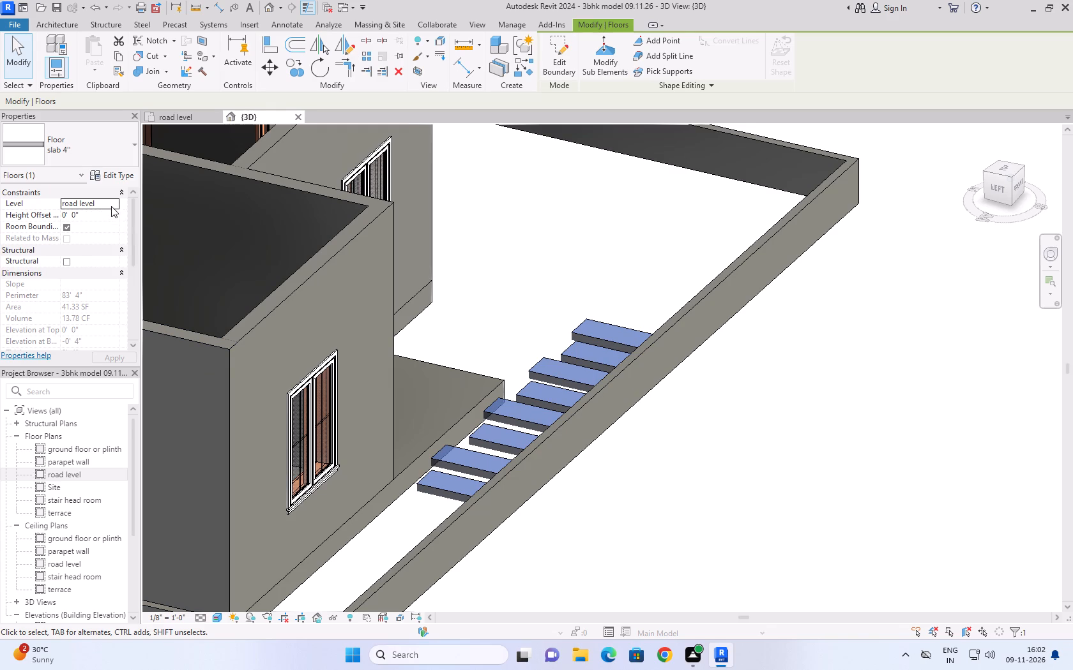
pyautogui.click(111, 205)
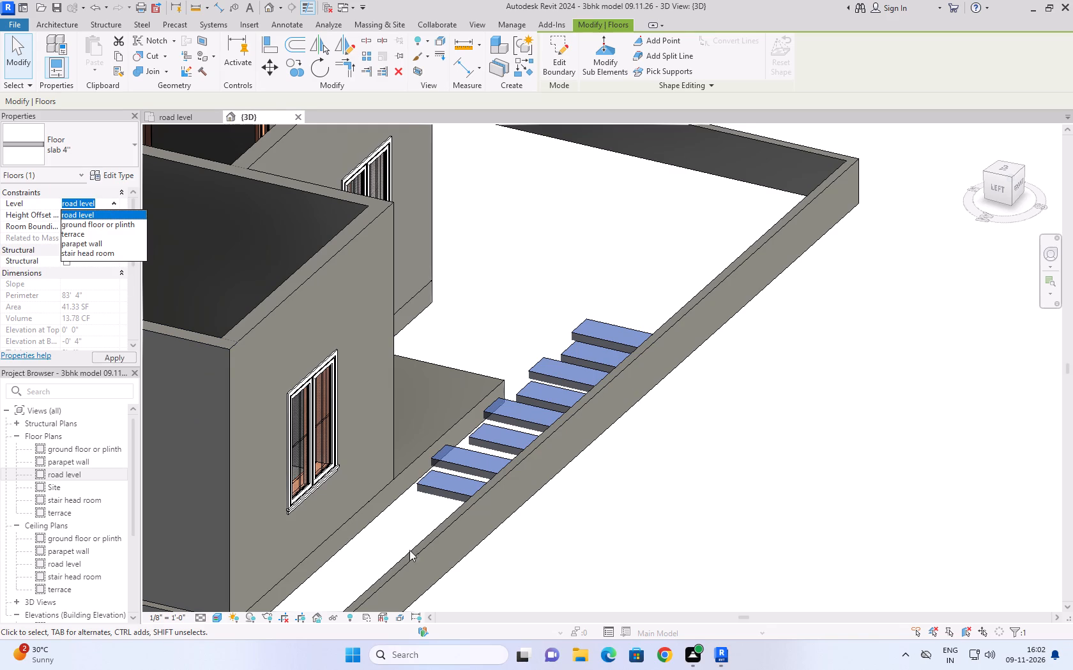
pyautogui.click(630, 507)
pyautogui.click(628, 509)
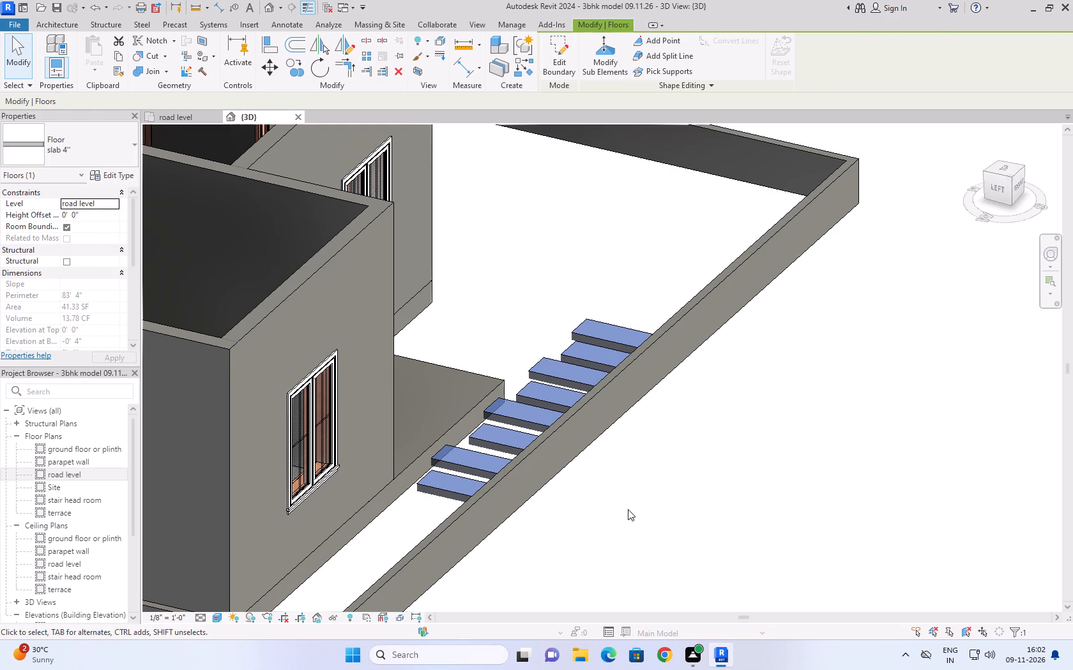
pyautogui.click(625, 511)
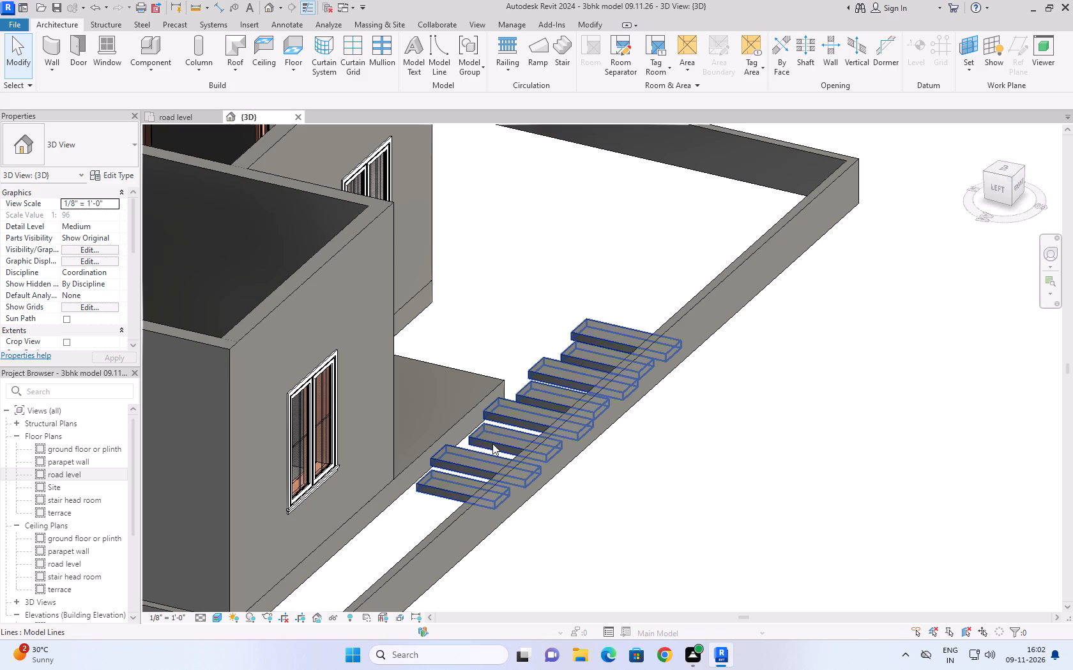
# Set the structure layer of the front stepping slabs' slab 4" floor type to 2" thick.
pyautogui.click(492, 443)
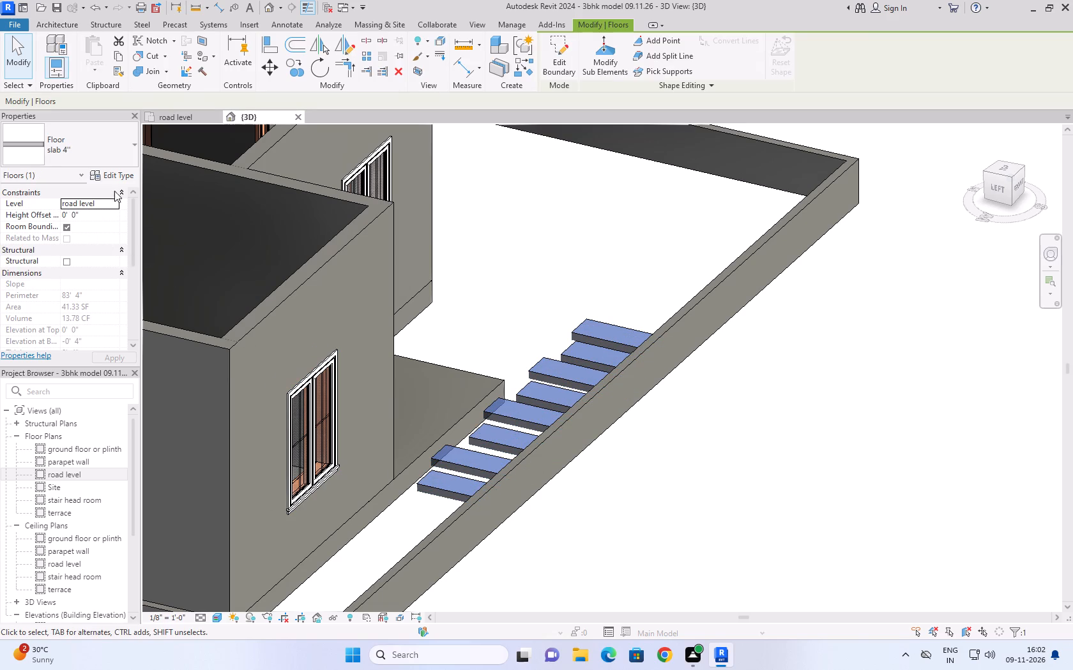
pyautogui.click(115, 180)
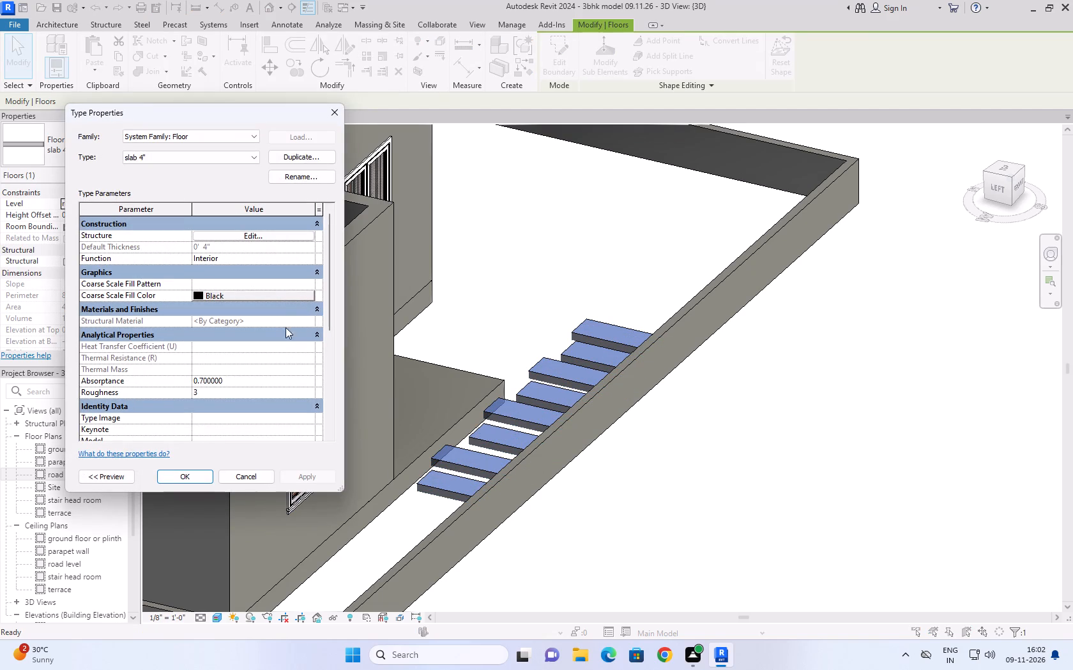
pyautogui.click(263, 235)
pyautogui.click(209, 262)
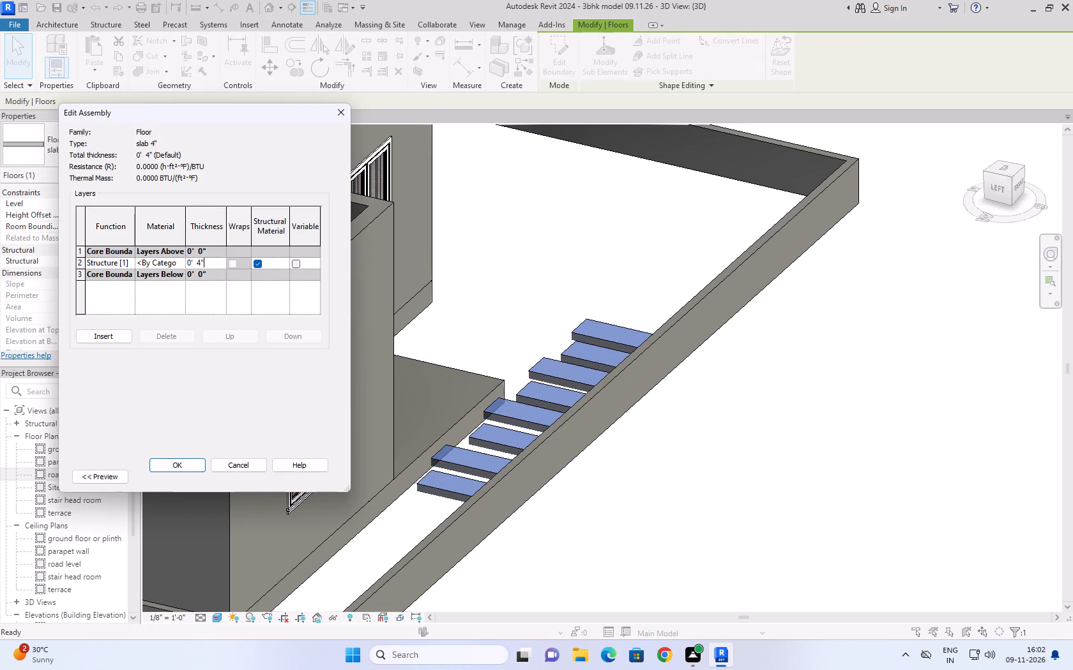
pyautogui.press('BackSpace')
pyautogui.press('BackSpace')
pyautogui.press('BackSpace')
pyautogui.press('BackSpace')
pyautogui.press('BackSpace')
pyautogui.press('BackSpace')
pyautogui.write("2''")
pyautogui.click(192, 466)
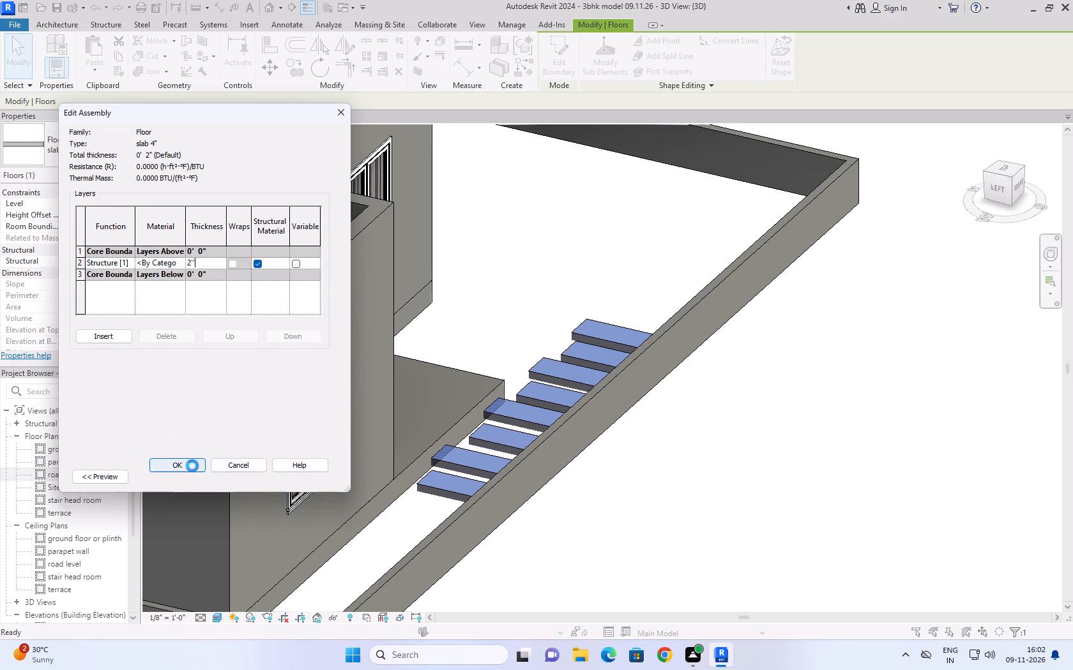
pyautogui.click(292, 481)
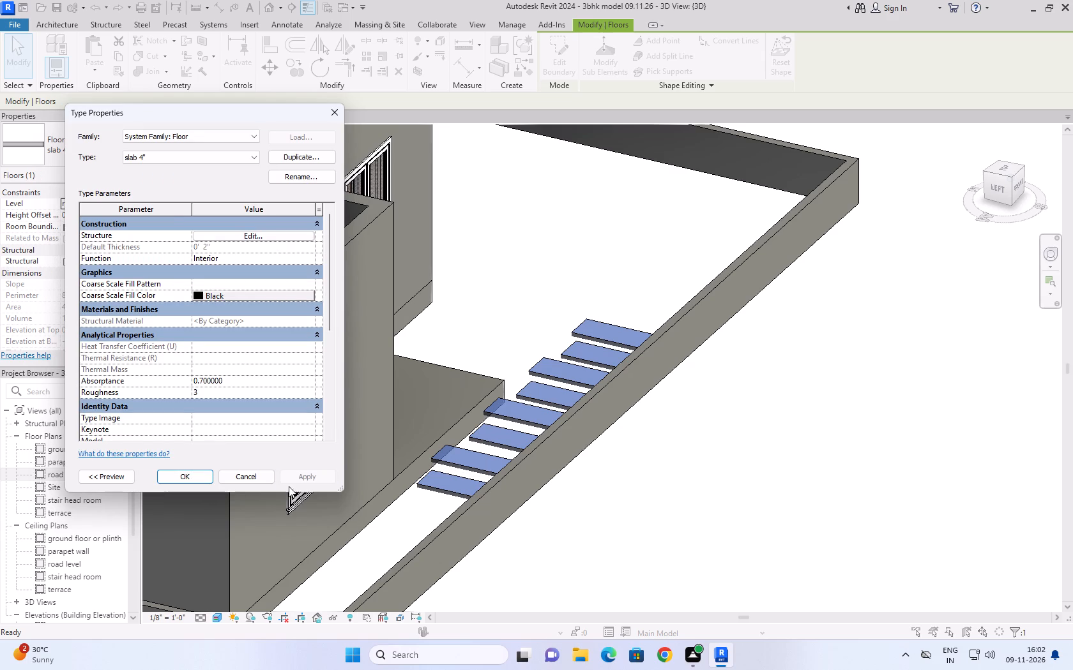
pyautogui.click(199, 476)
pyautogui.click(651, 545)
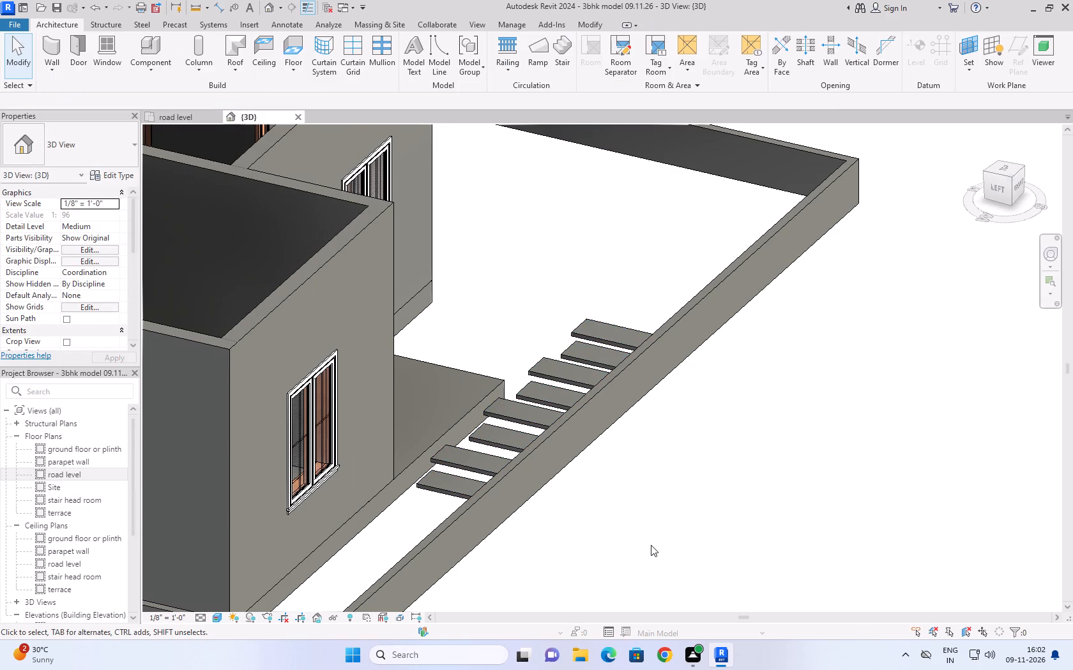
# Examine the front stepping slabs and the house from several sides in 3D, checking the road level plan as well.
pyautogui.keyDown('shift'); pyautogui.moveTo(801, 452); pyautogui.dragTo(740, 494, button='middle'); pyautogui.keyUp('shift')
pyautogui.keyDown('shift'); pyautogui.moveTo(766, 482); pyautogui.dragTo(740, 494, button='right'); pyautogui.keyUp('shift')
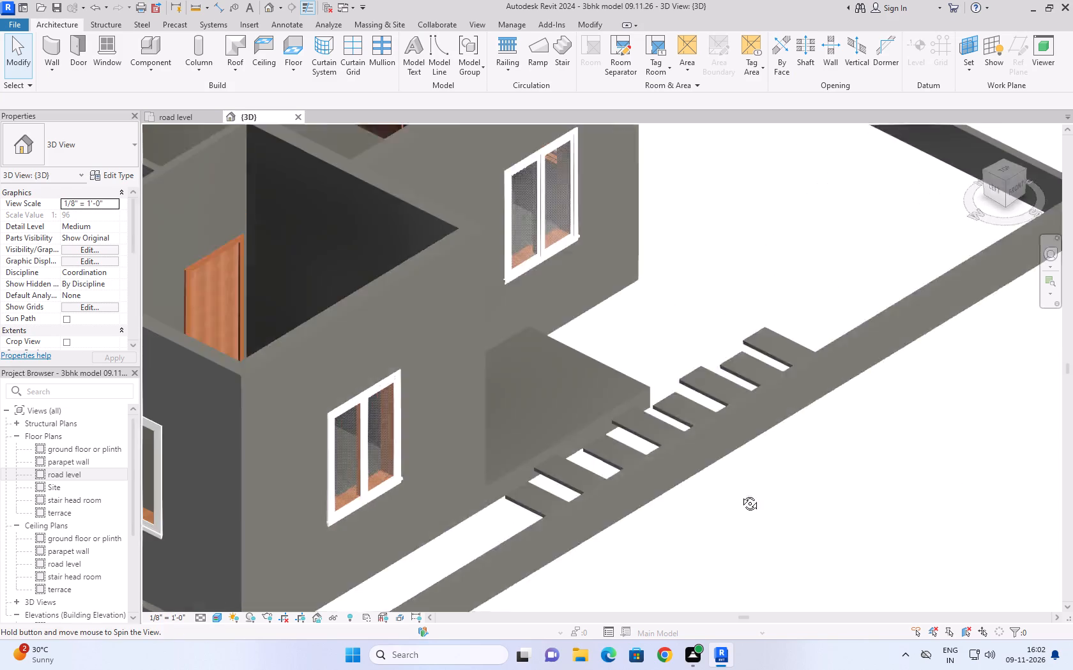
pyautogui.keyDown('shift'); pyautogui.moveTo(740, 494); pyautogui.dragTo(721, 502, button='right'); pyautogui.keyUp('shift')
pyautogui.keyDown('shift'); pyautogui.moveTo(740, 494); pyautogui.dragTo(700, 512, button='middle'); pyautogui.keyUp('shift')
pyautogui.scroll(-10, 721, 414)
pyautogui.keyDown('shift'); pyautogui.moveTo(913, 554); pyautogui.dragTo(740, 569, button='middle'); pyautogui.keyUp('shift')
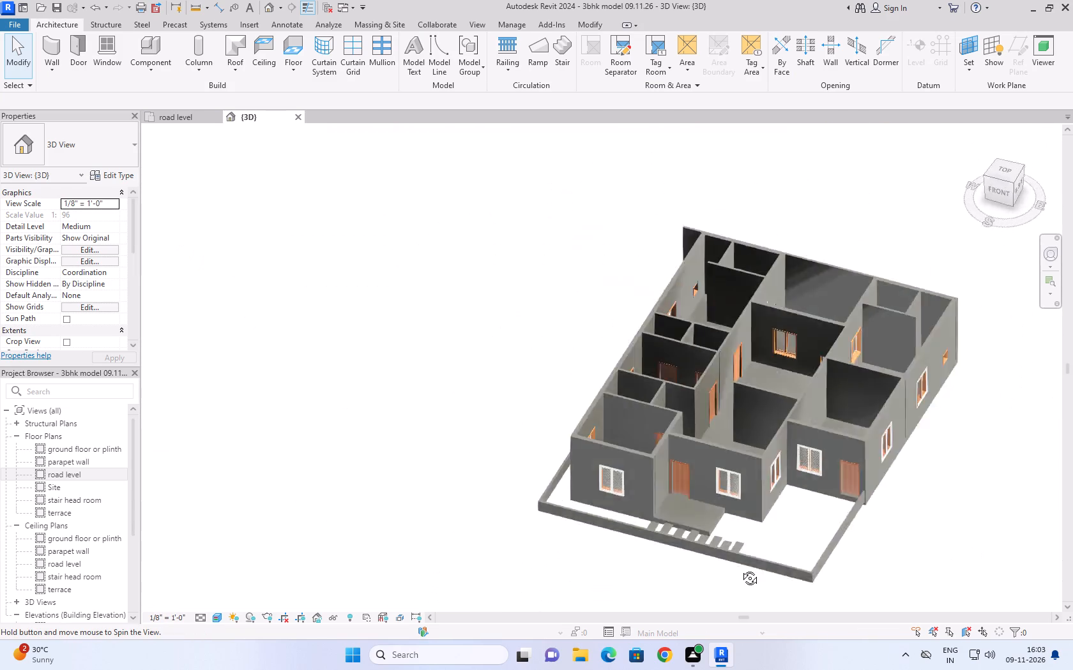
pyautogui.keyDown('shift'); pyautogui.moveTo(740, 569); pyautogui.dragTo(526, 488, button='middle'); pyautogui.keyUp('shift')
pyautogui.click(186, 112)
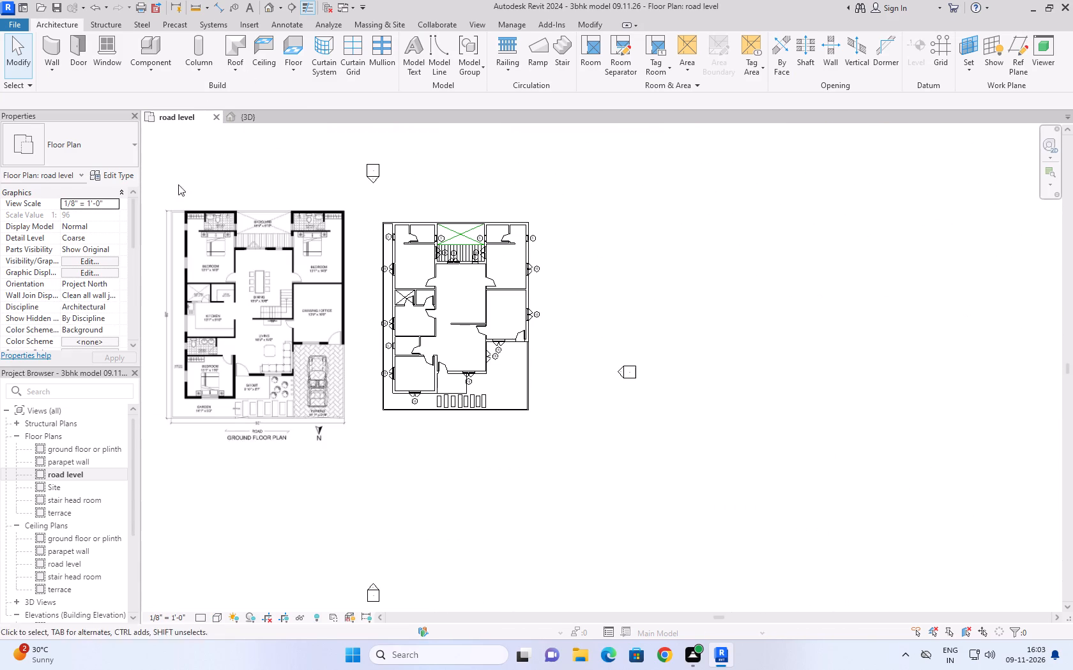
pyautogui.click(561, 487)
pyautogui.click(246, 119)
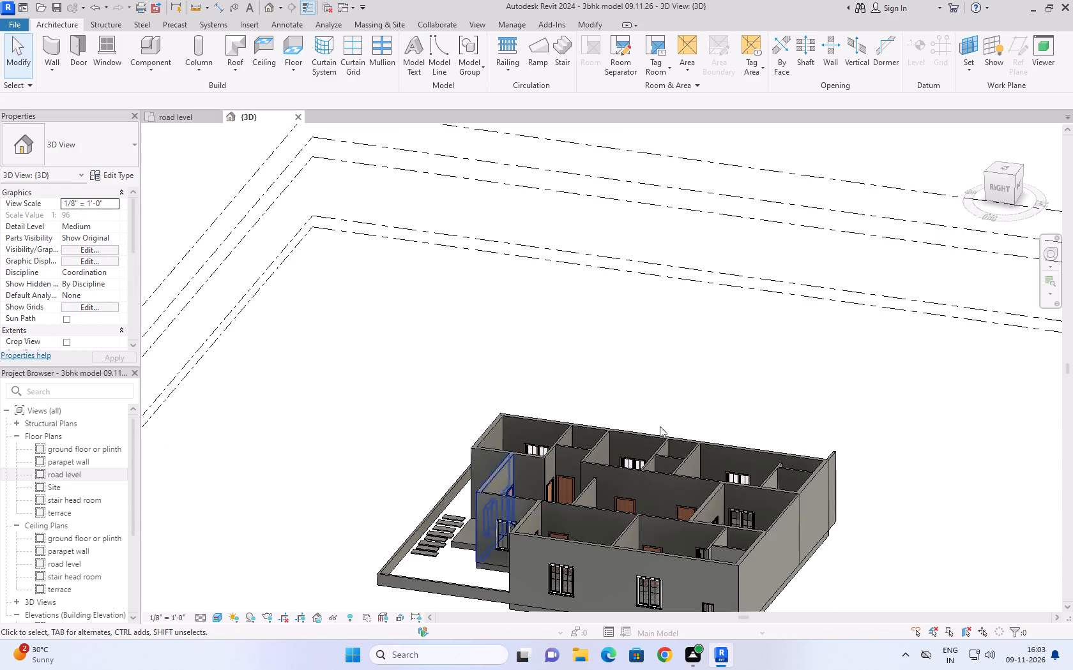
pyautogui.scroll(-5, 837, 408)
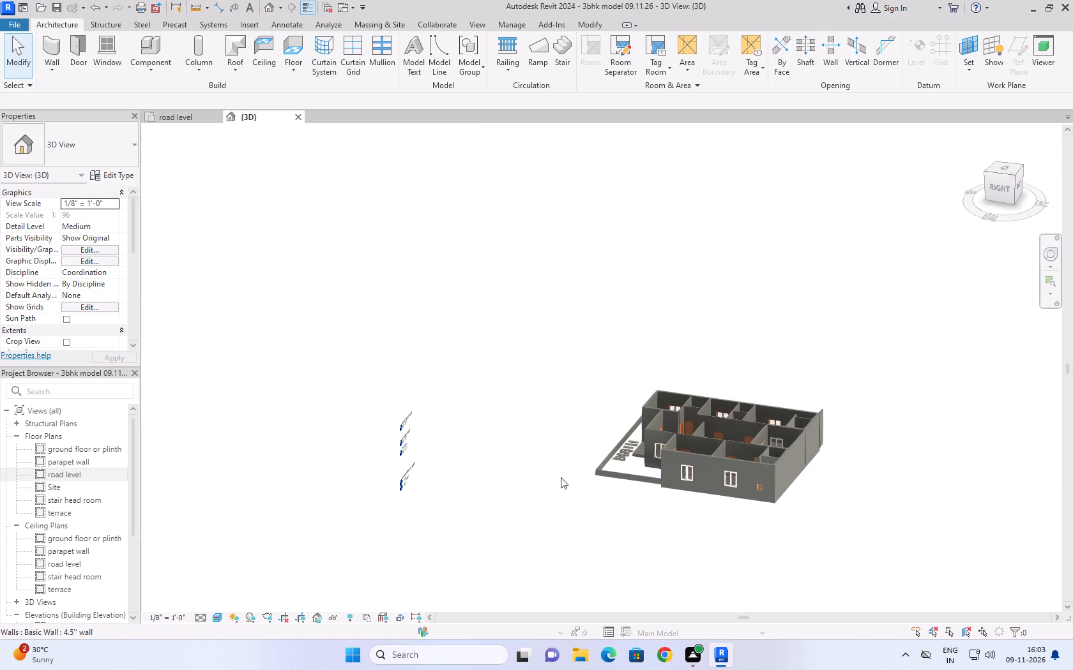
pyautogui.scroll(13, 622, 451)
pyautogui.middleClick(622, 451)
pyautogui.scroll(1, 658, 538)
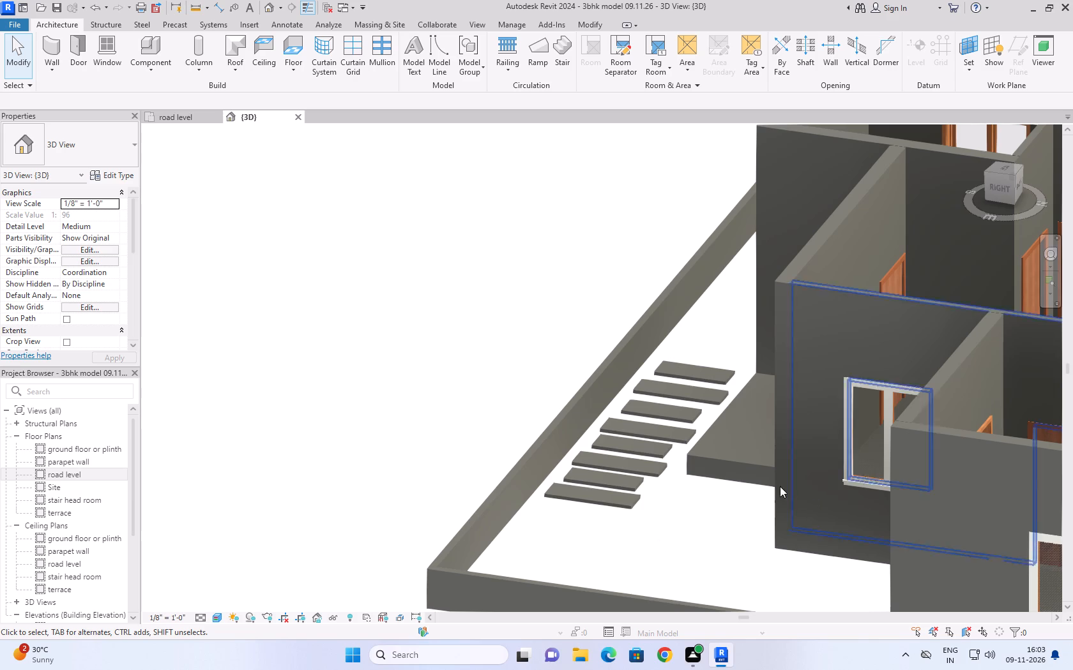
# Examine the house's main floor slab against the level lines in the South elevation.
pyautogui.click(724, 461)
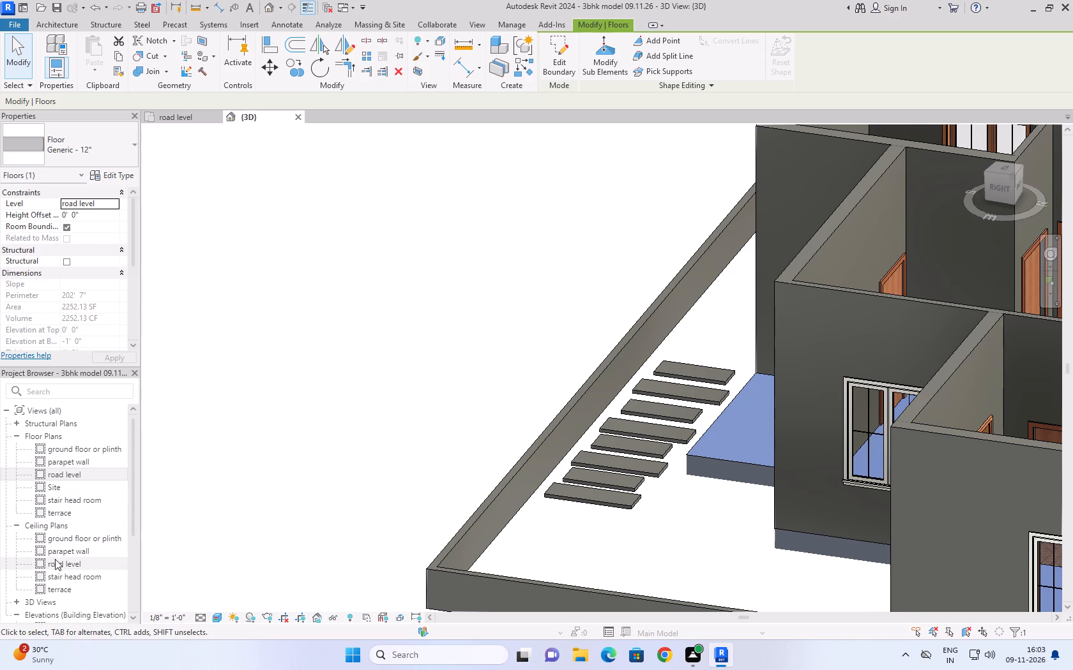
pyautogui.scroll(-2, 66, 543)
pyautogui.scroll(1, 26, 474)
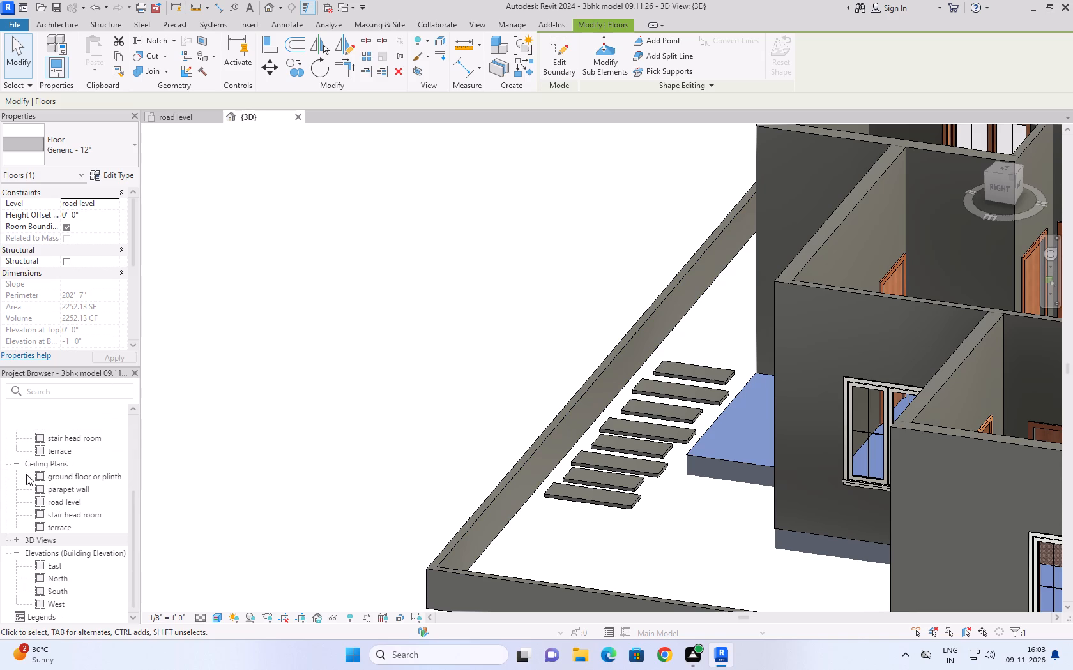
pyautogui.click(16, 461)
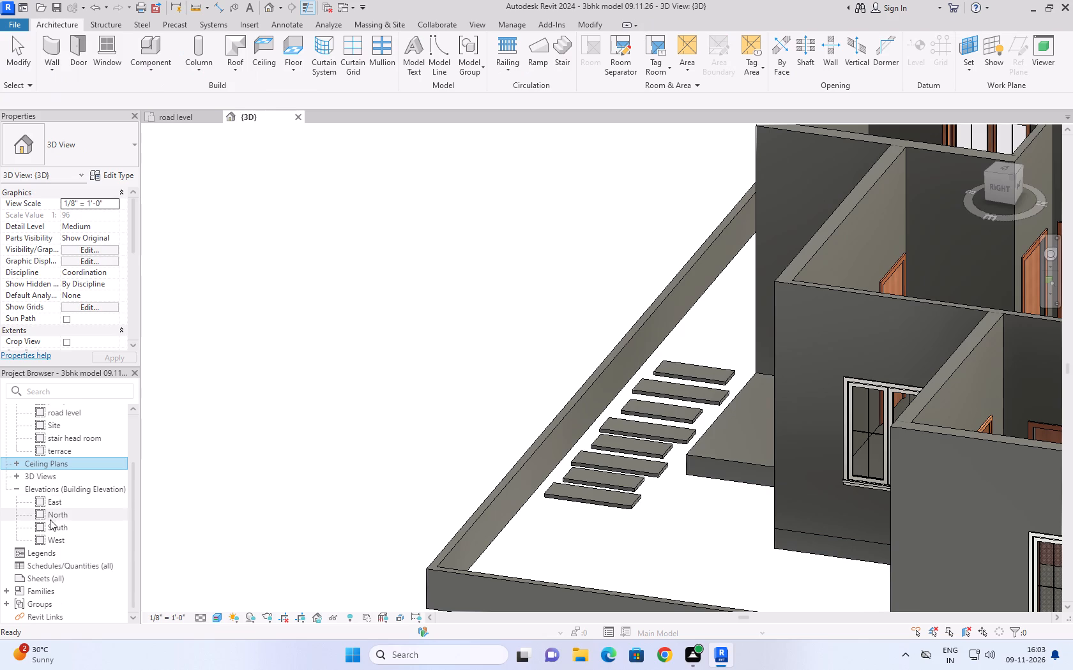
pyautogui.doubleClick(57, 525)
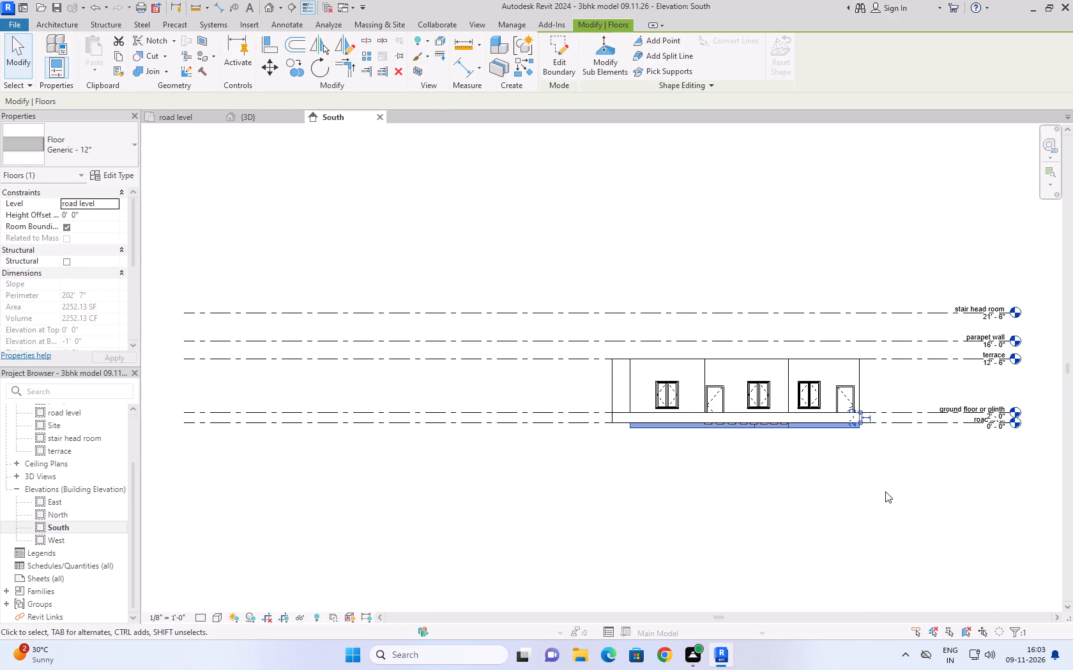
pyautogui.scroll(4, 888, 489)
pyautogui.click(871, 473)
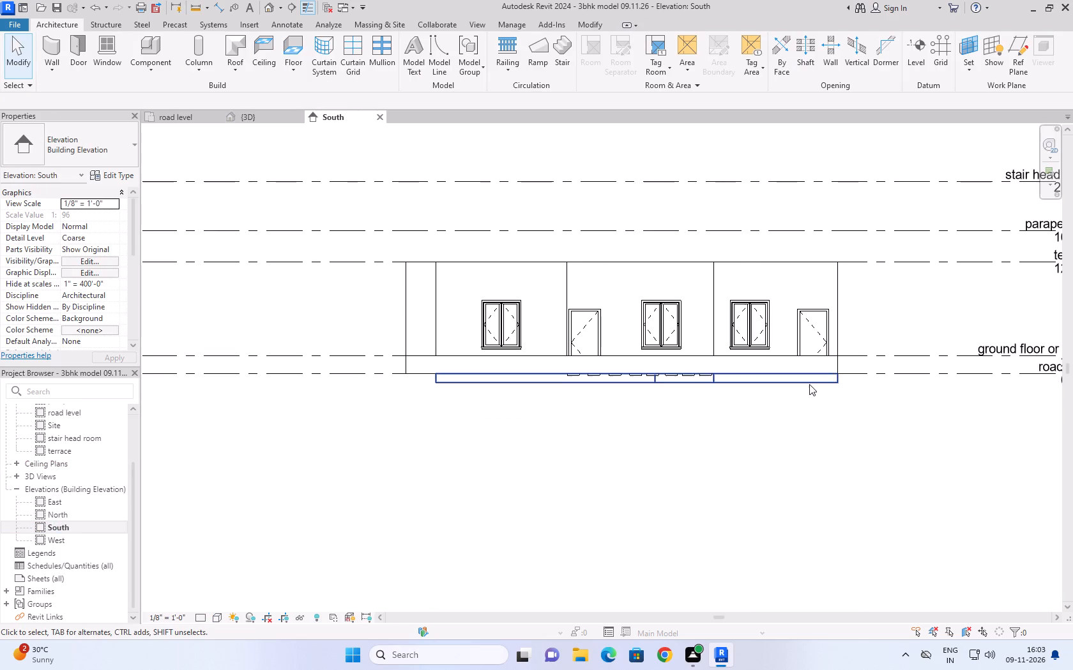
pyautogui.click(809, 384)
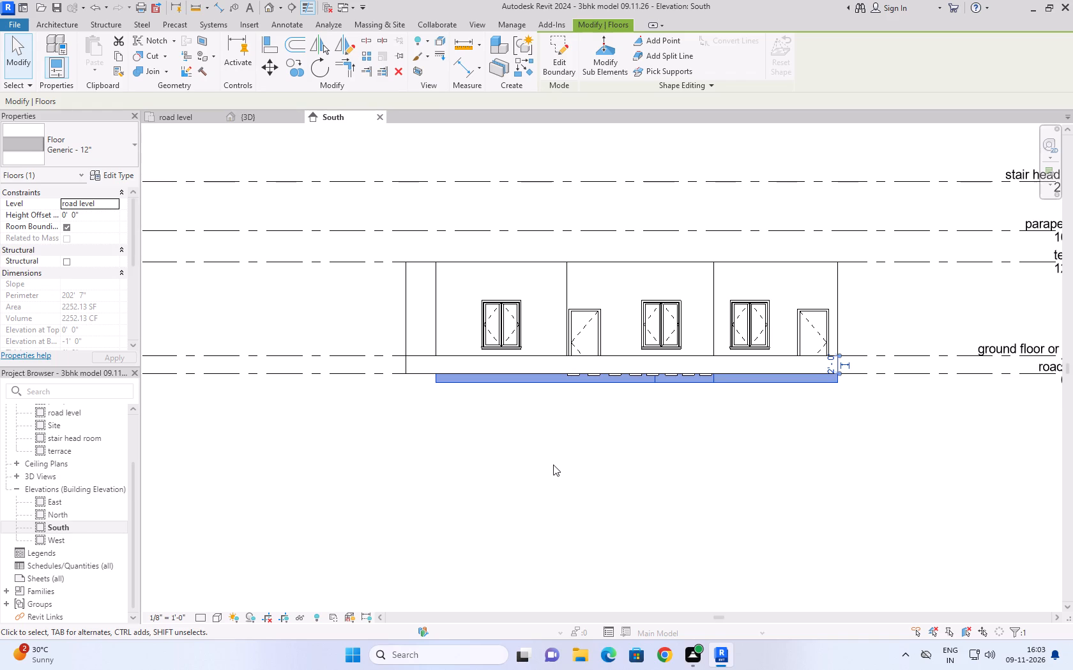
pyautogui.scroll(-3, 512, 466)
pyautogui.moveTo(742, 476); pyautogui.dragTo(519, 505, button='middle')
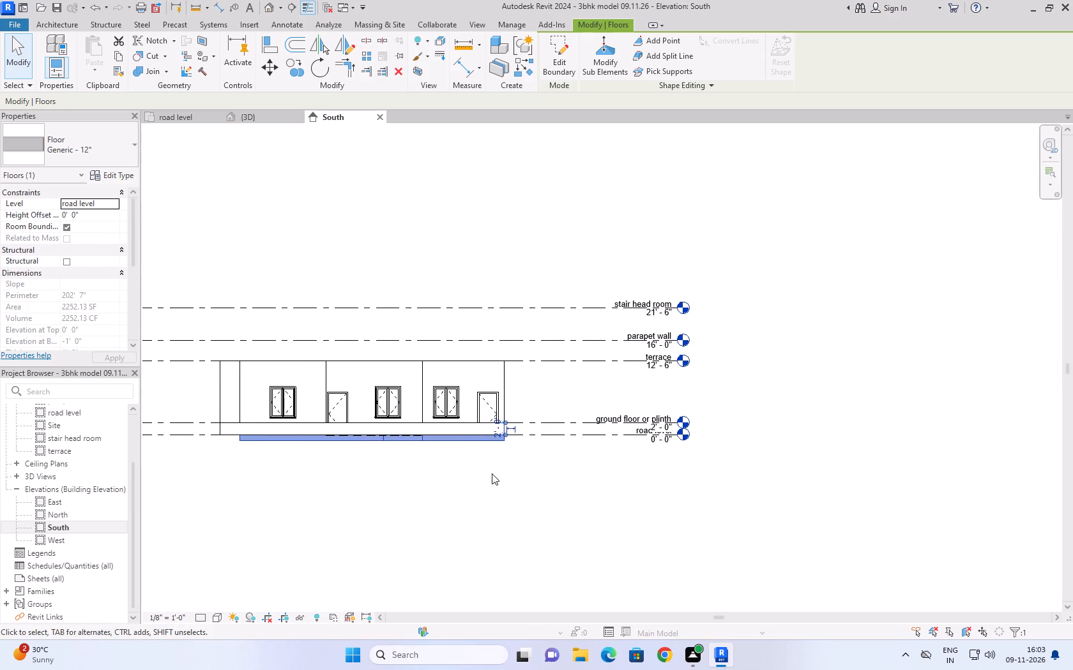
pyautogui.scroll(4, 492, 473)
pyautogui.scroll(-3, 526, 452)
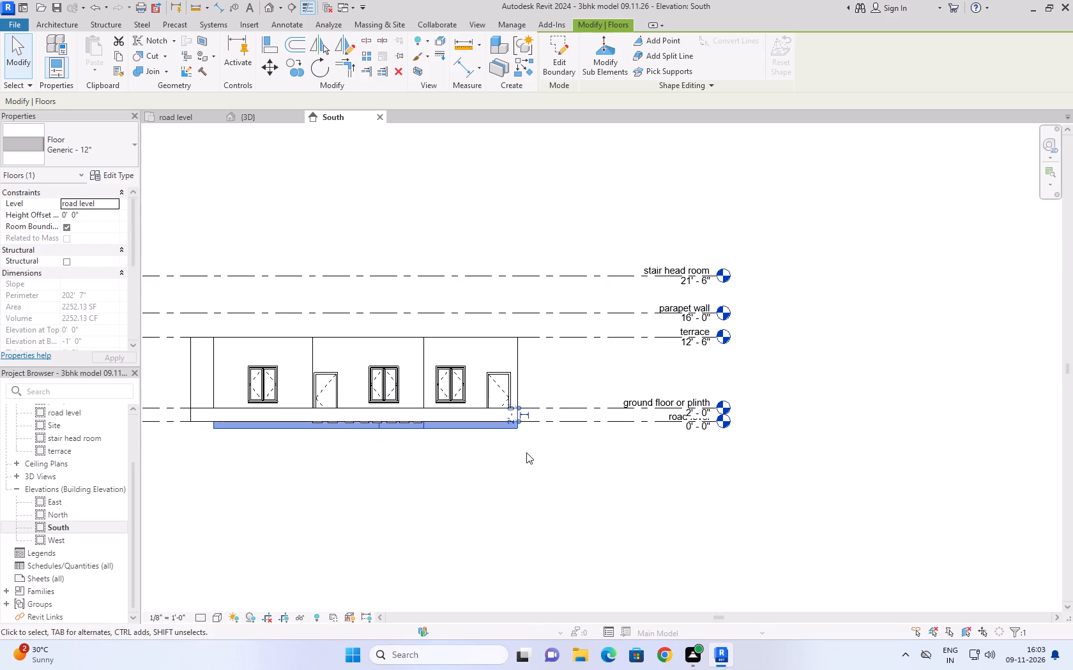
pyautogui.scroll(-3, 436, 513)
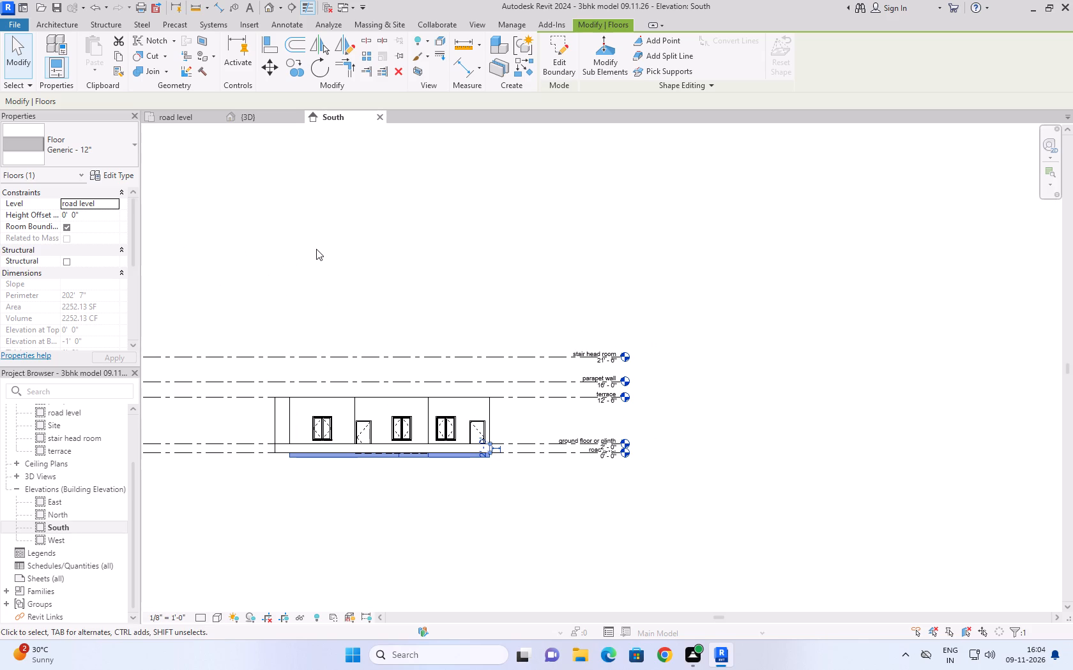
# Set the level of the house's main floor slab to ground floor or plinth, working in the 3D view from the top.
pyautogui.click(249, 116)
pyautogui.scroll(-3, 366, 299)
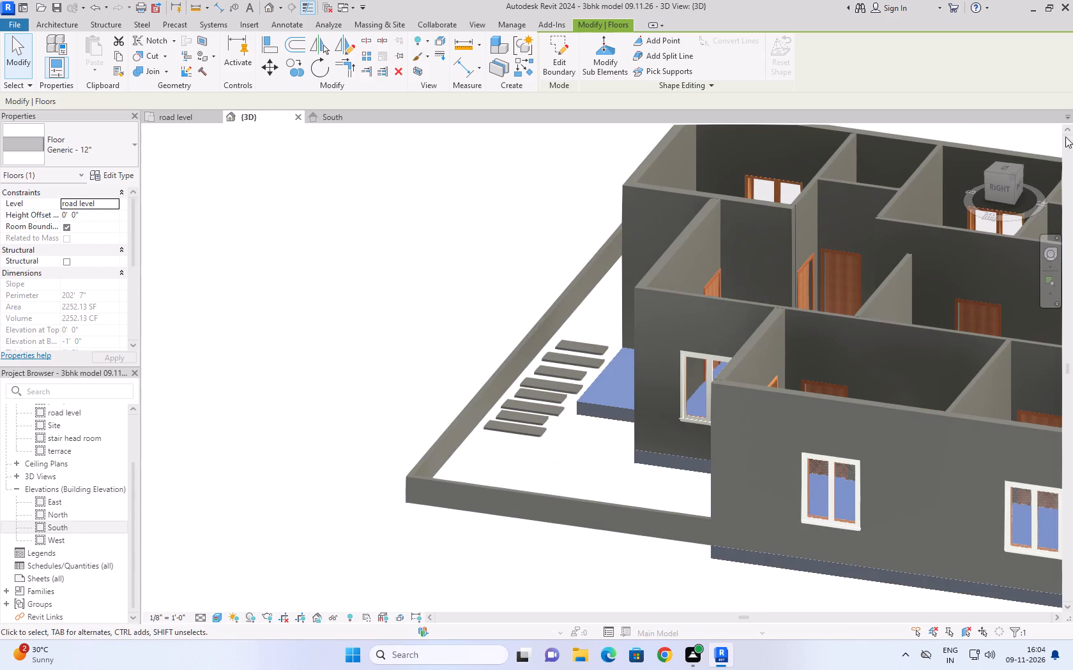
pyautogui.click(1002, 169)
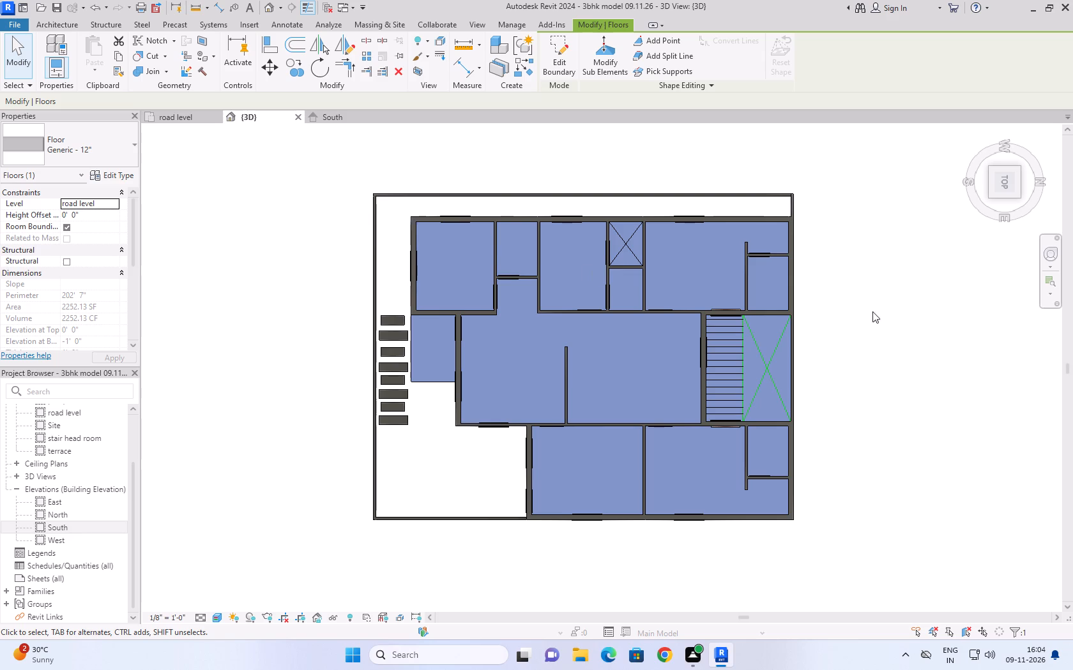
pyautogui.click(108, 203)
pyautogui.click(111, 204)
pyautogui.click(102, 225)
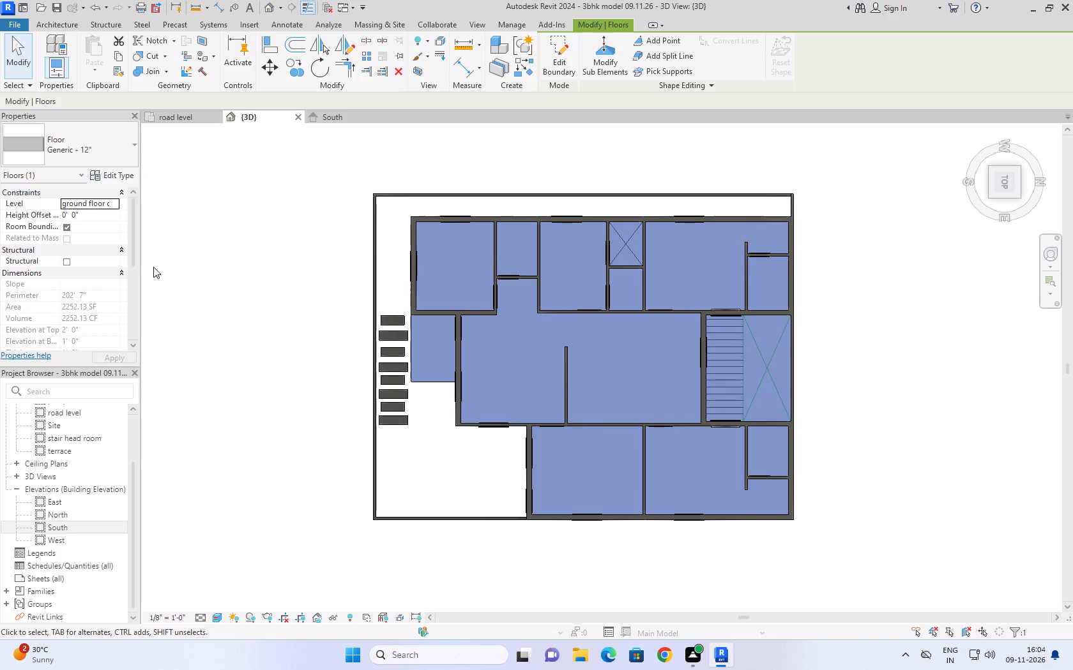
# Duplicate the main floor slab's Generic - 12" type under the name slab gf 6".
pyautogui.click(102, 175)
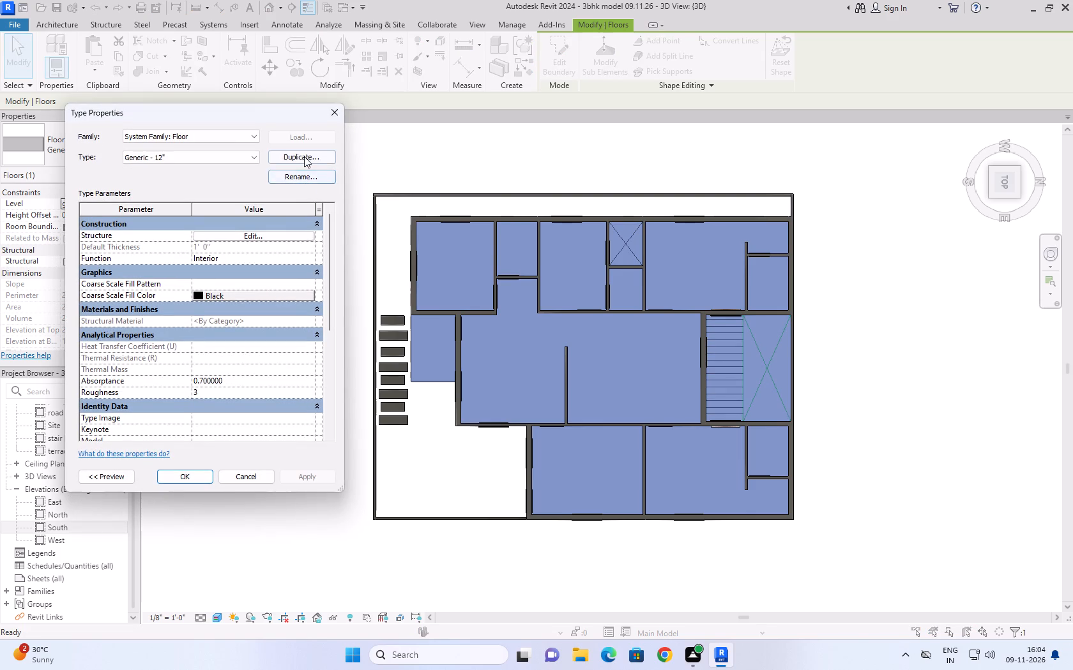
pyautogui.click(304, 156)
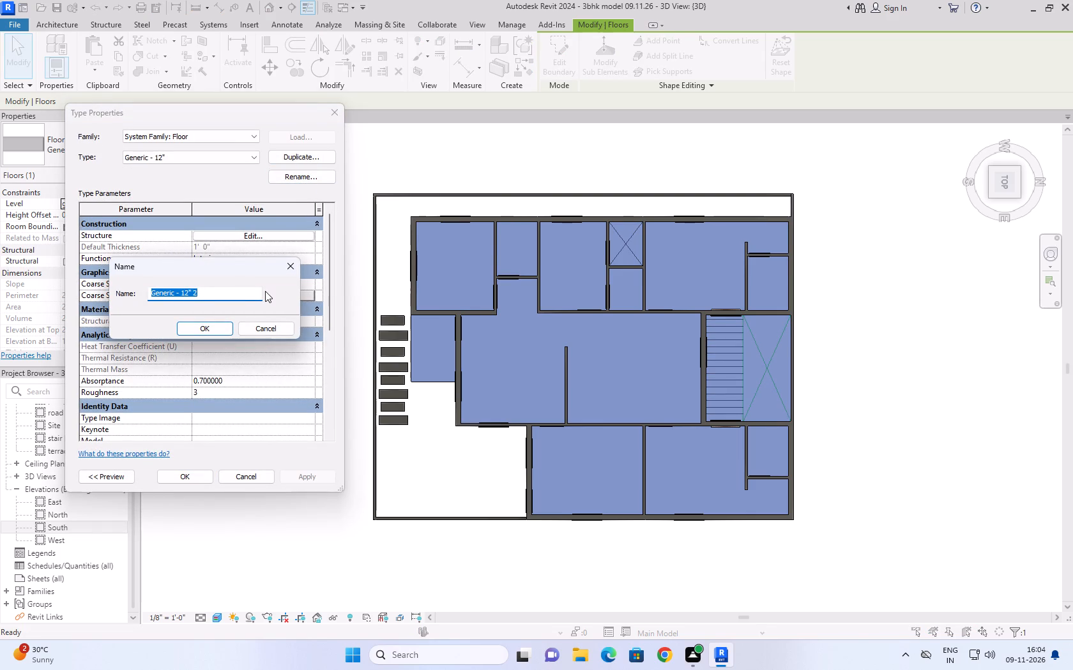
pyautogui.write('slab')
pyautogui.press('space')
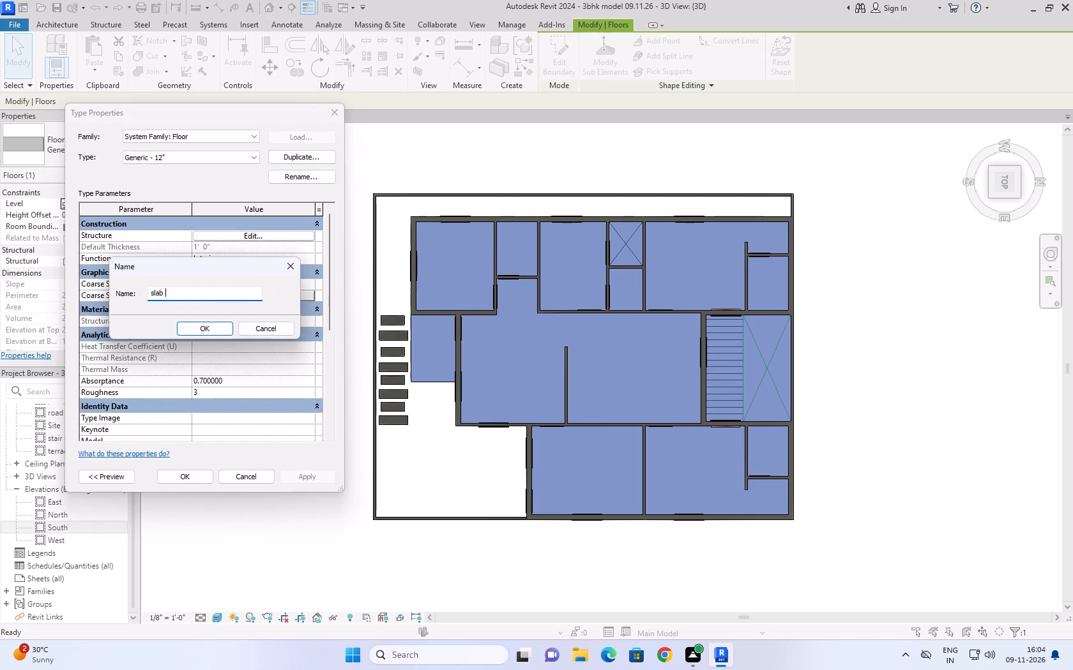
pyautogui.write('gf')
pyautogui.press('space')
pyautogui.write("2'")
pyautogui.press('BackSpace')
pyautogui.press('BackSpace')
pyautogui.write('6;;')
pyautogui.press('BackSpace')
pyautogui.press('BackSpace')
pyautogui.write("''")
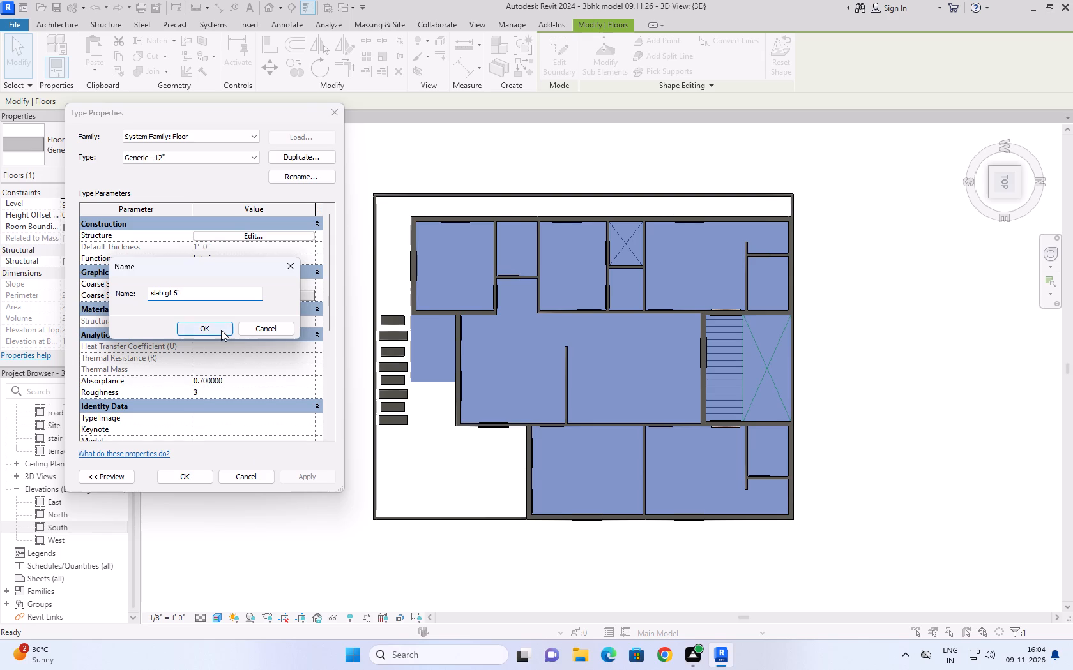
pyautogui.click(221, 330)
# Set the structure layer of the slab gf 6" floor type to 6" thick.
pyautogui.click(250, 234)
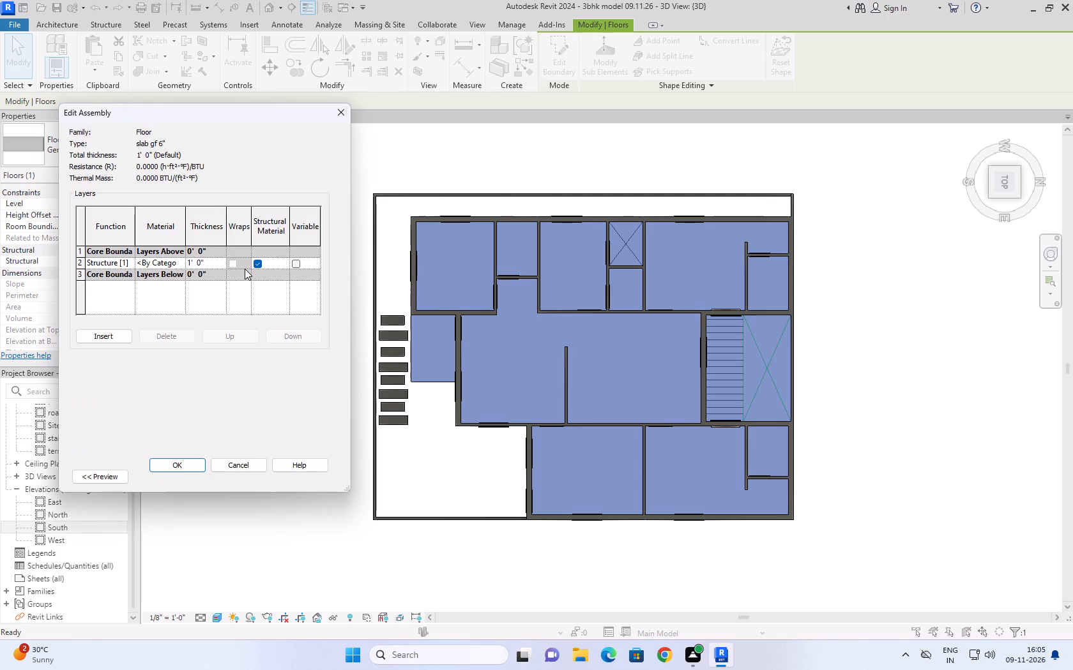
pyautogui.click(215, 263)
pyautogui.write("6''")
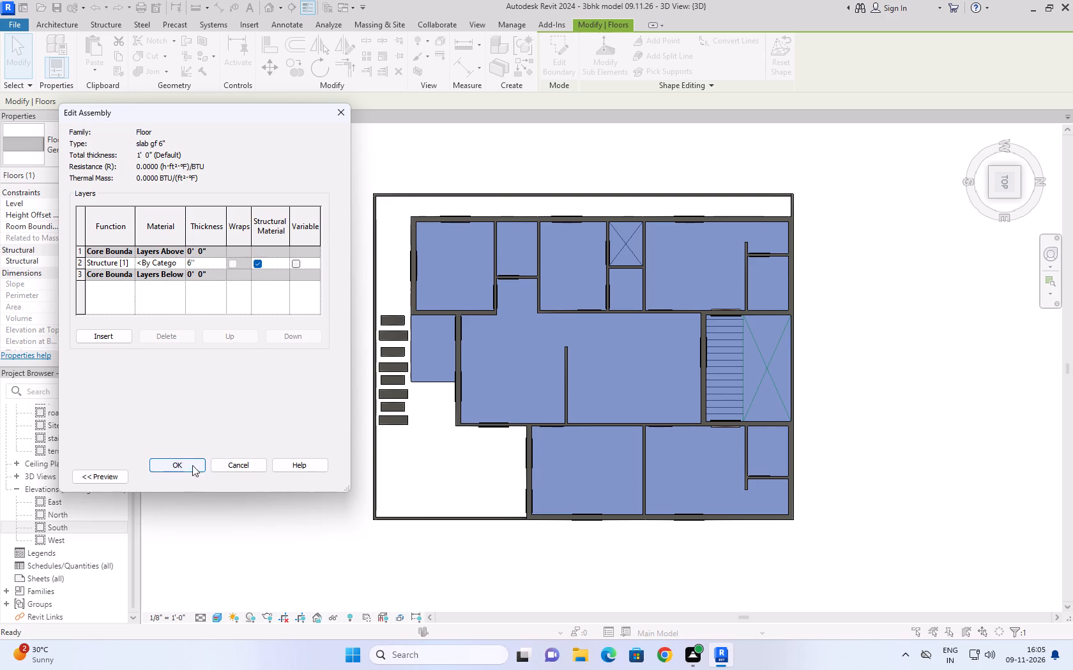
pyautogui.click(192, 465)
pyautogui.click(301, 475)
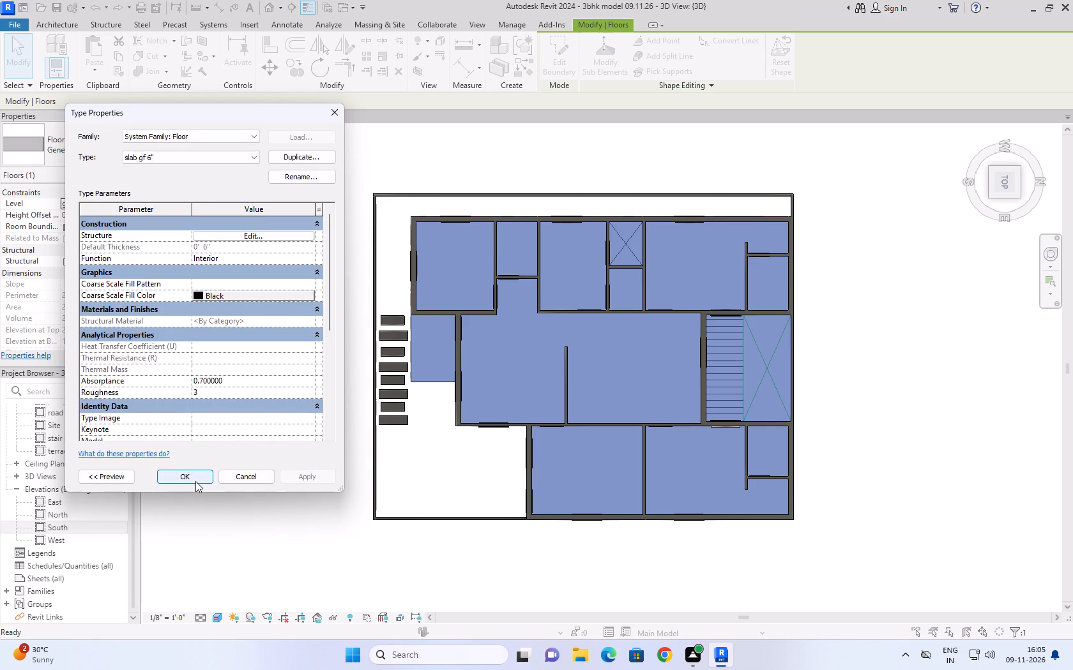
pyautogui.click(195, 479)
pyautogui.click(273, 453)
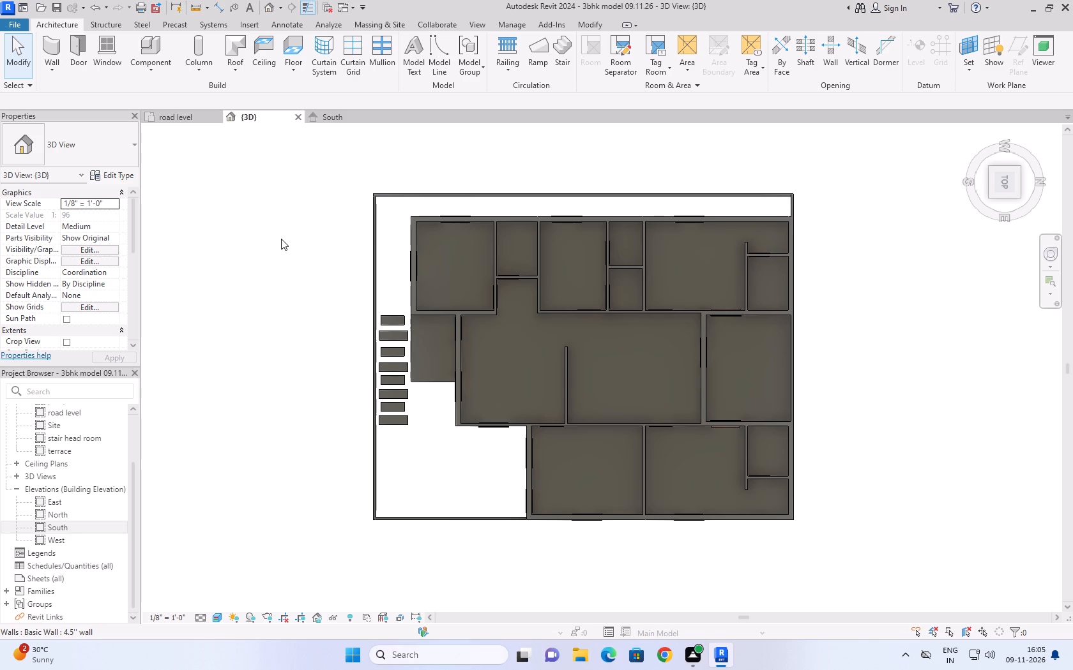
# Start a road level floor for the open yard, sketching its boundary from the compound wall's rear outer corner along the house's long side wall to the front.
pyautogui.moveTo(281, 239); pyautogui.dragTo(224, 263, button='middle')
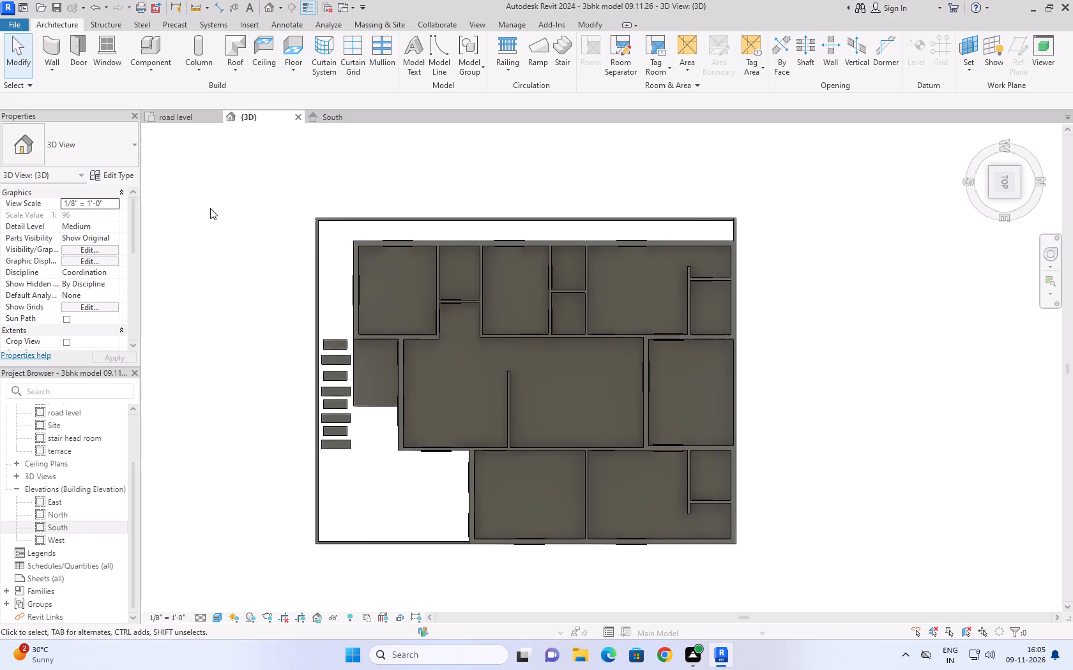
pyautogui.click(338, 346)
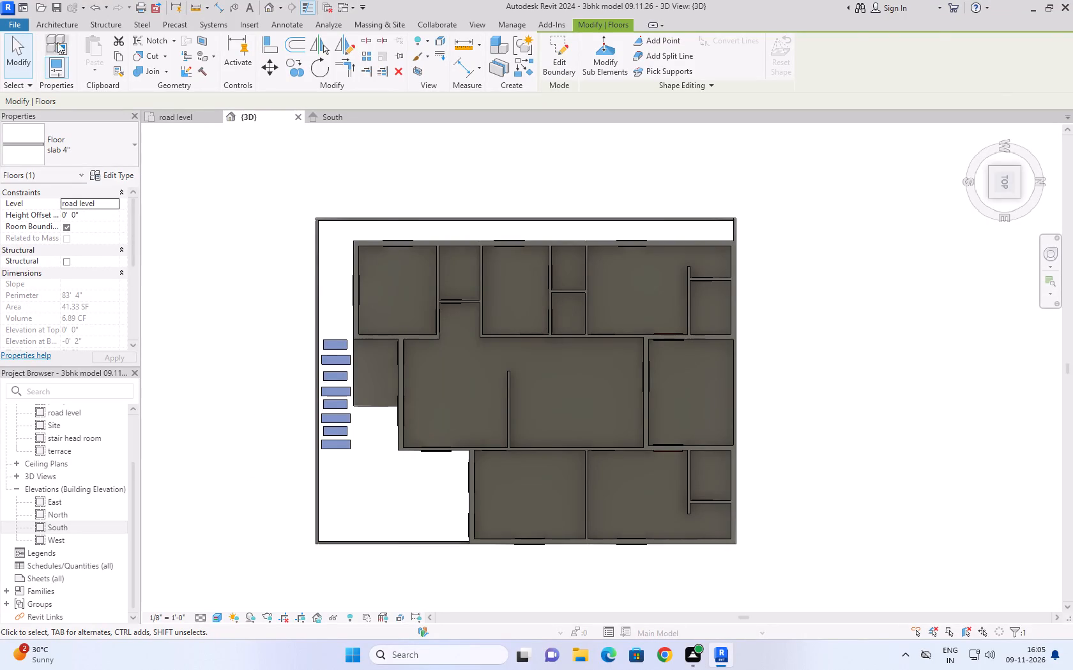
pyautogui.click(65, 26)
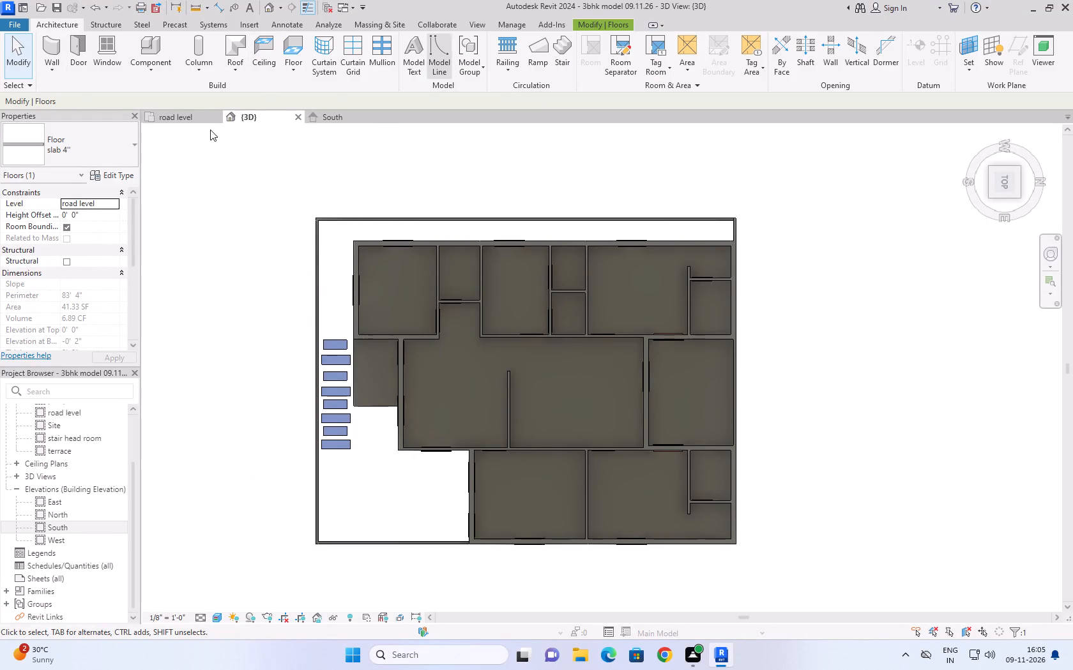
pyautogui.click(297, 72)
pyautogui.click(317, 92)
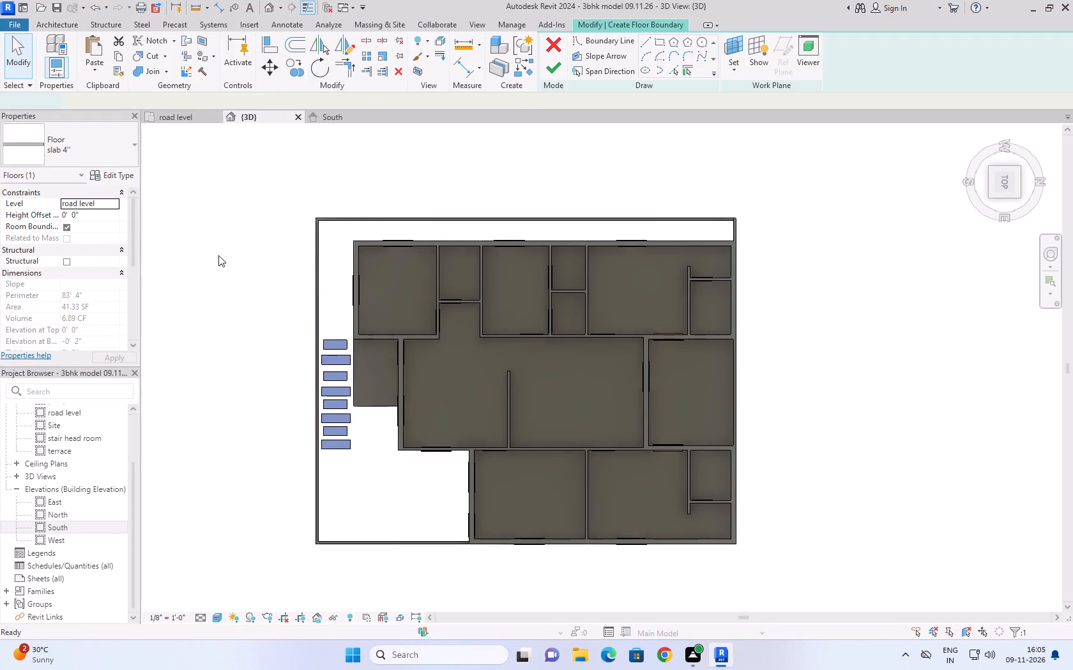
pyautogui.click(643, 42)
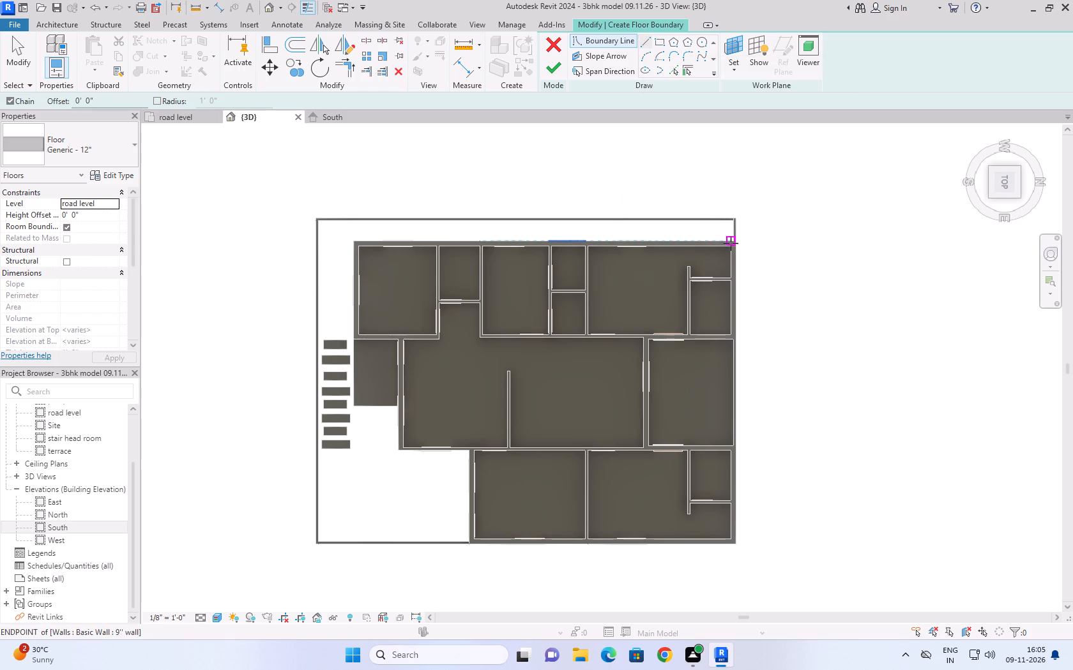
pyautogui.scroll(8, 731, 226)
pyautogui.middleClick(731, 226)
pyautogui.scroll(1, 740, 199)
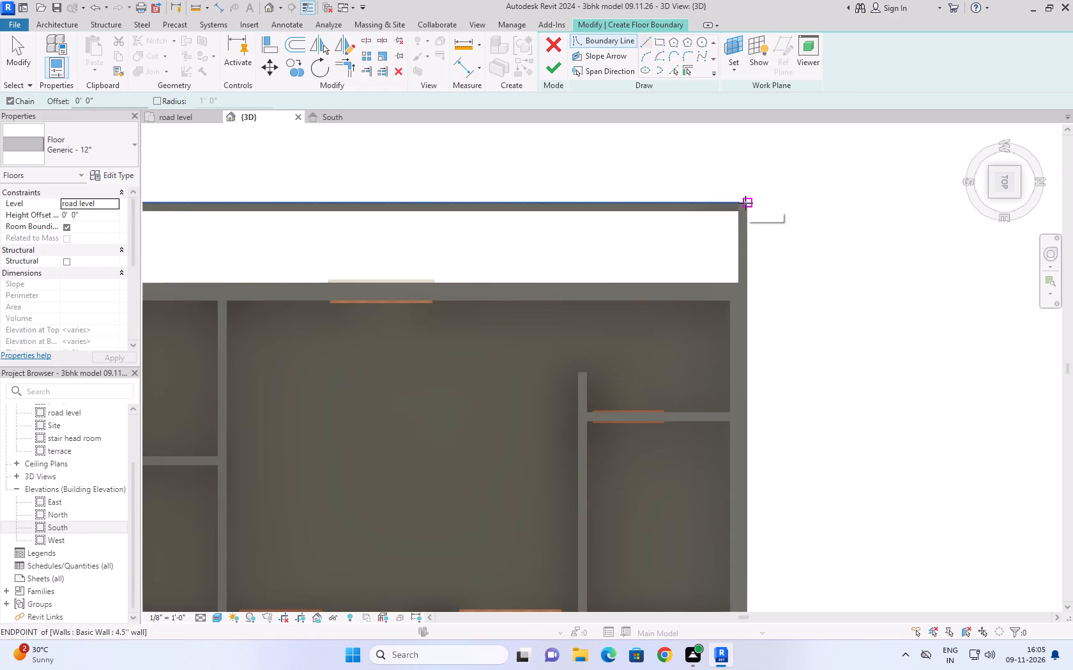
pyautogui.click(745, 203)
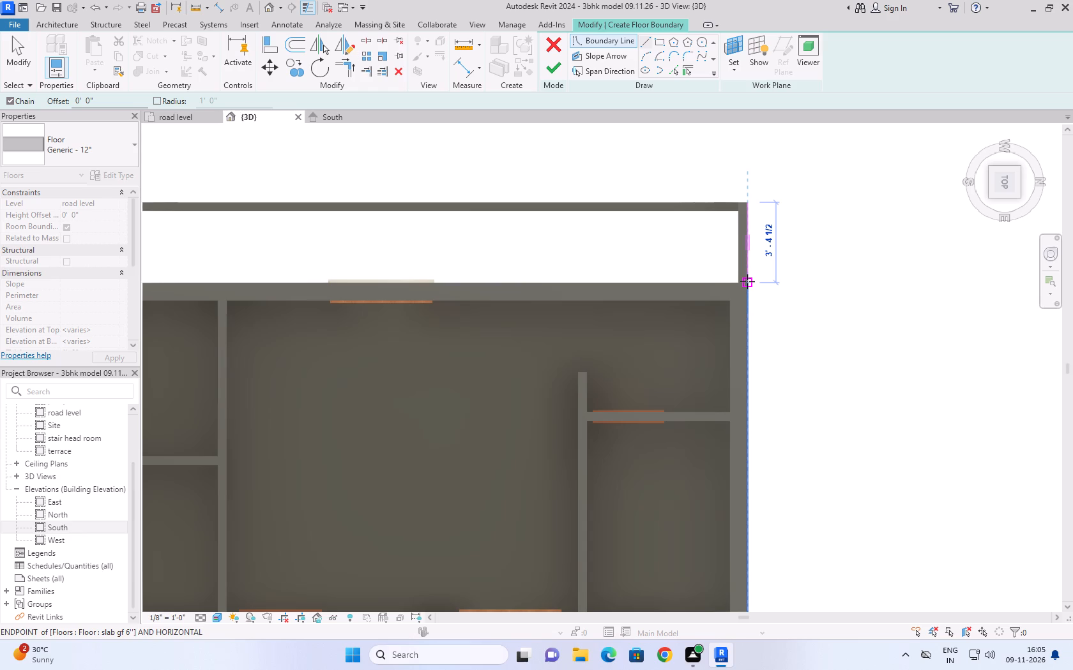
pyautogui.click(747, 281)
pyautogui.scroll(-5, 633, 277)
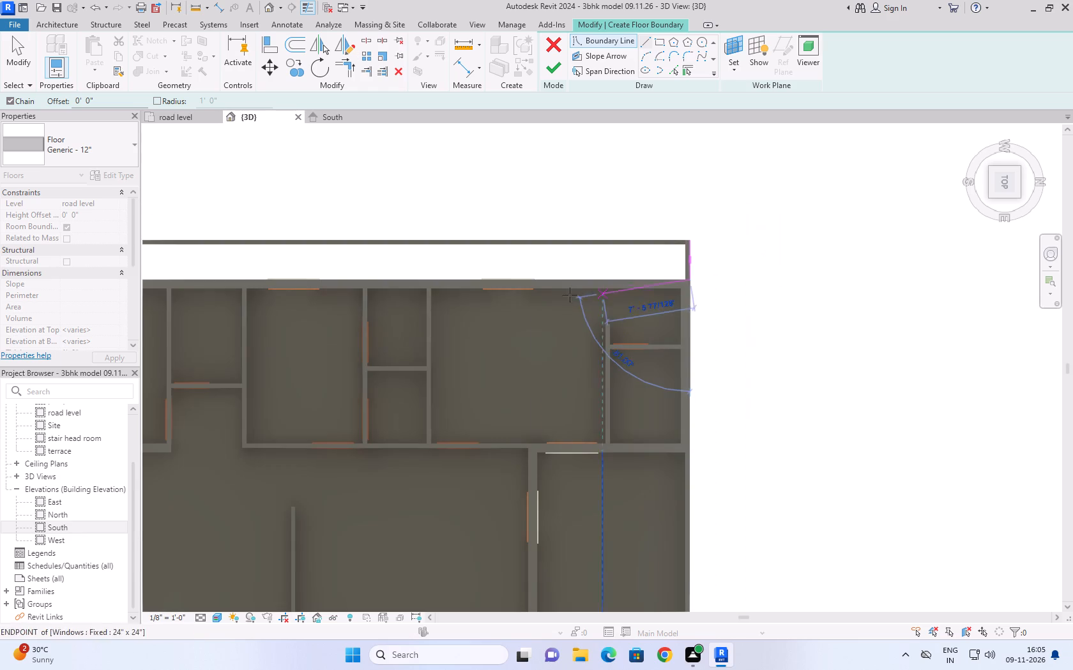
pyautogui.scroll(-9, 312, 288)
pyautogui.scroll(7, 222, 300)
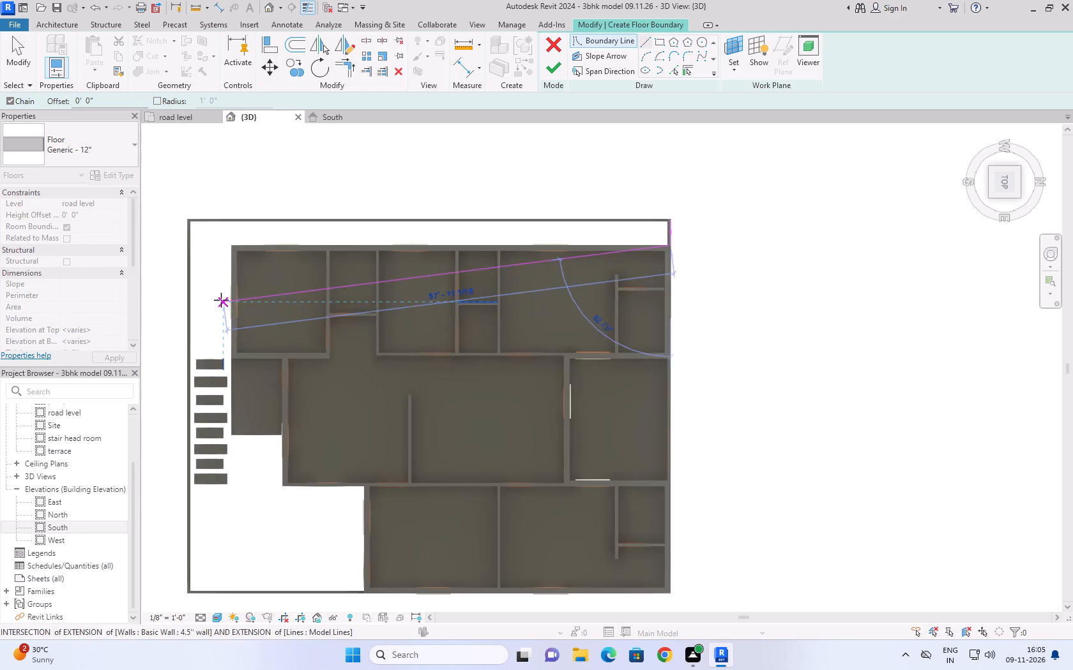
pyautogui.scroll(4, 221, 300)
pyautogui.click(242, 189)
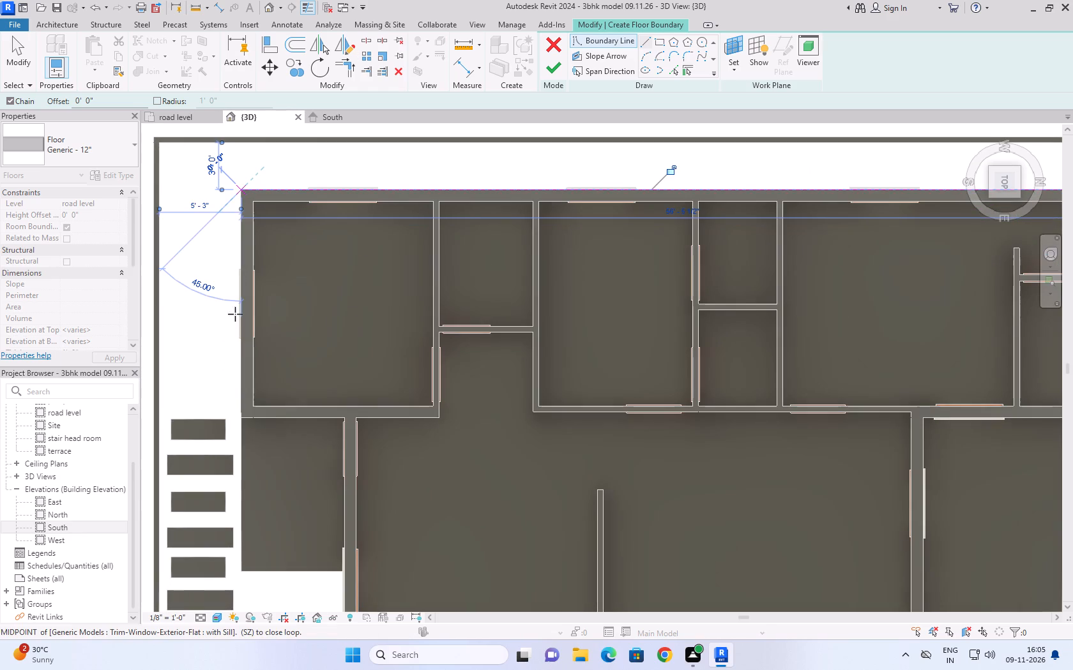
# Continue the yard floor's boundary around the entrance porch slab and the house's stepped front walls to the opposite compound wall.
pyautogui.scroll(-7, 238, 440)
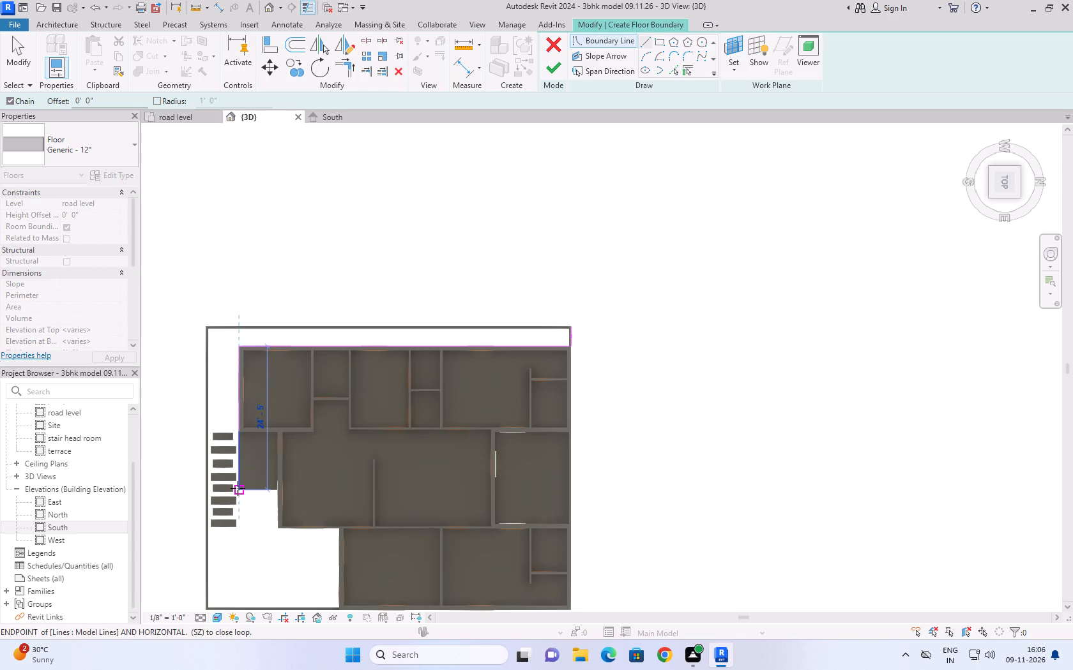
pyautogui.scroll(5, 238, 488)
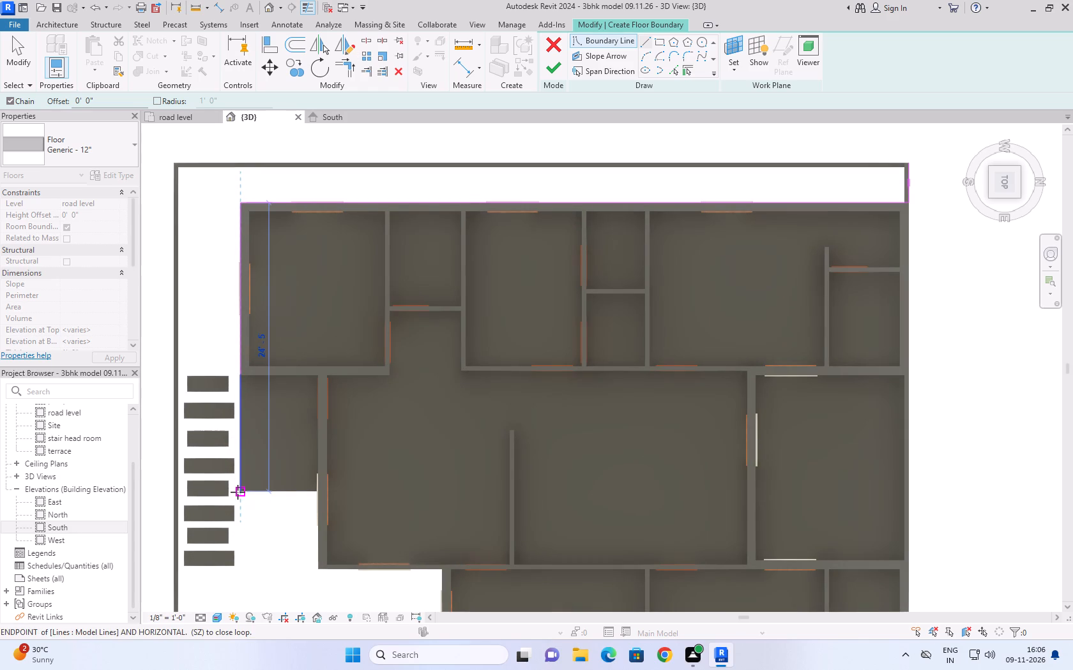
pyautogui.click(238, 492)
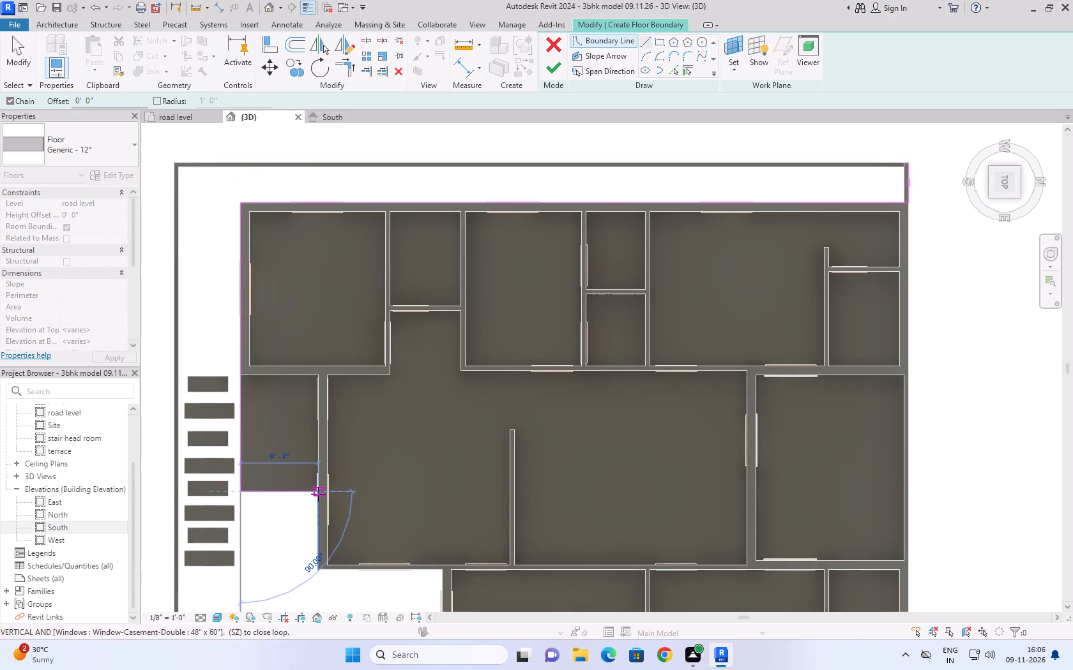
pyautogui.click(318, 494)
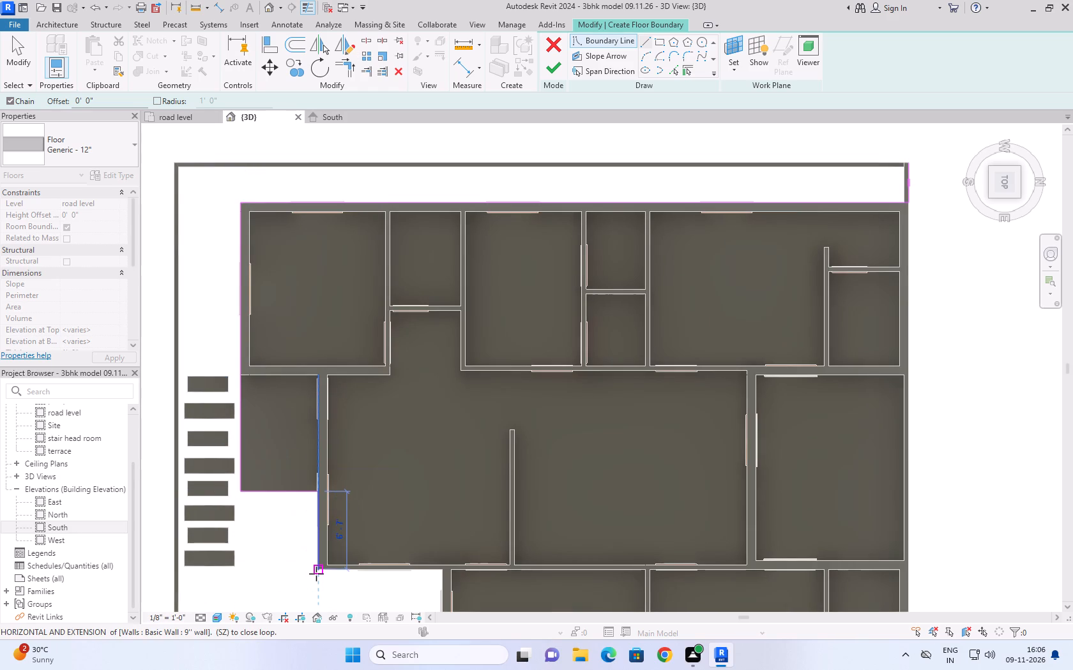
pyautogui.click(316, 574)
pyautogui.scroll(-9, 414, 562)
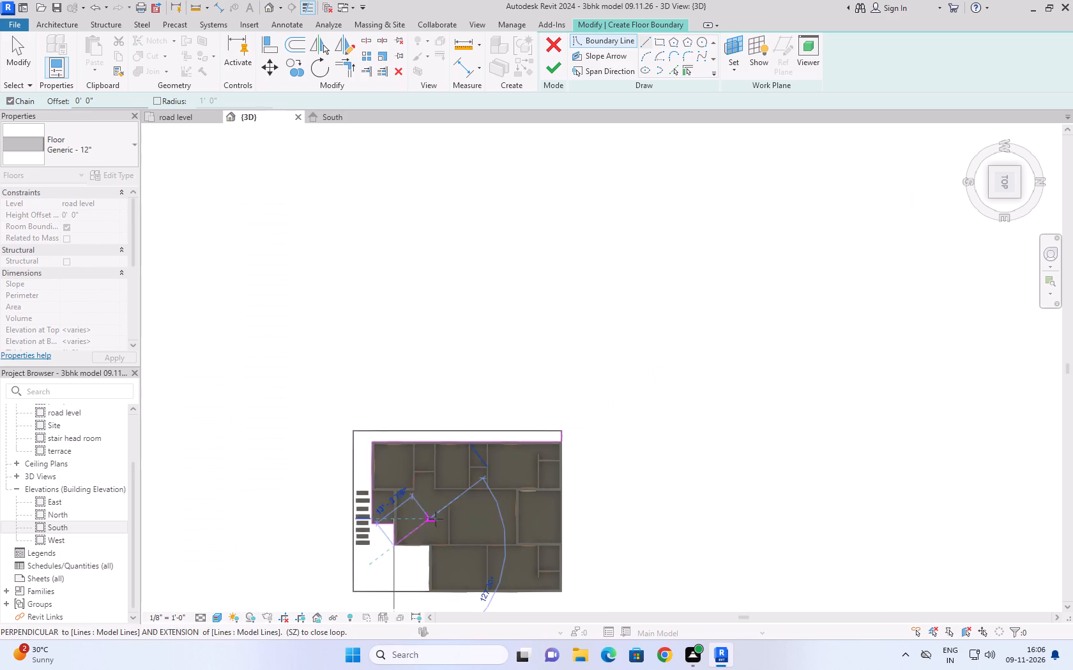
pyautogui.scroll(7, 420, 577)
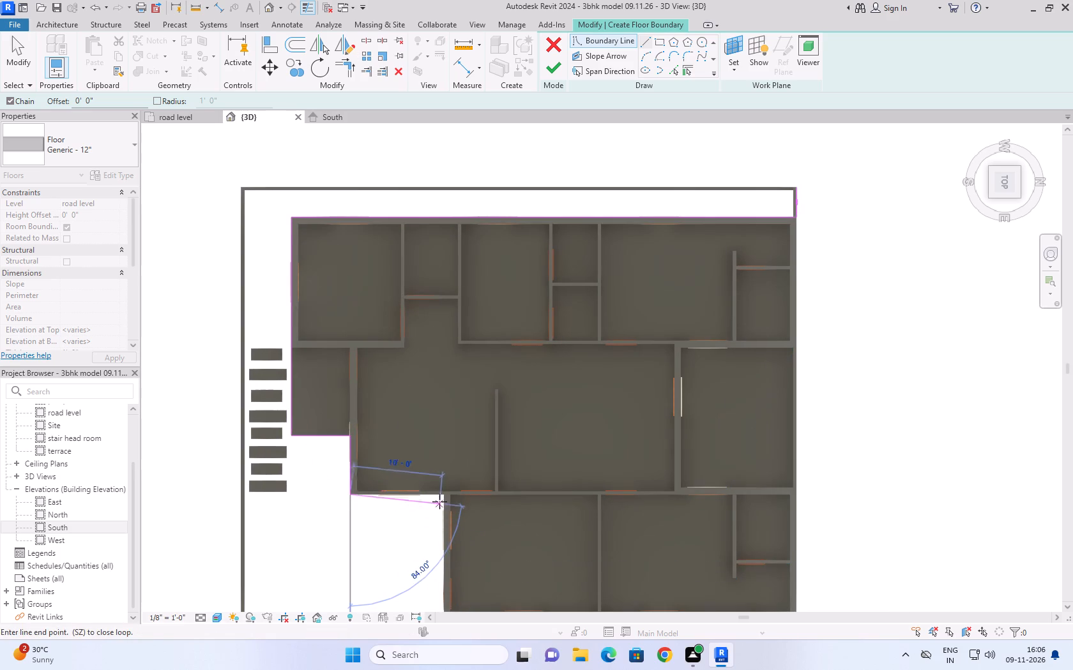
pyautogui.click(442, 495)
pyautogui.scroll(-9, 441, 496)
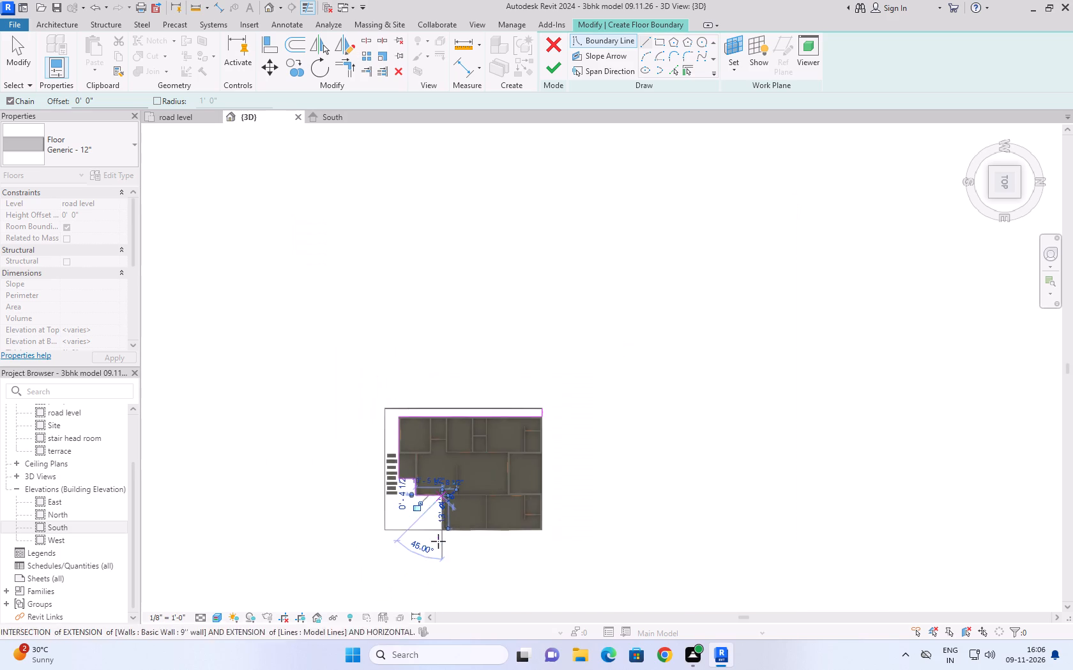
pyautogui.scroll(10, 438, 541)
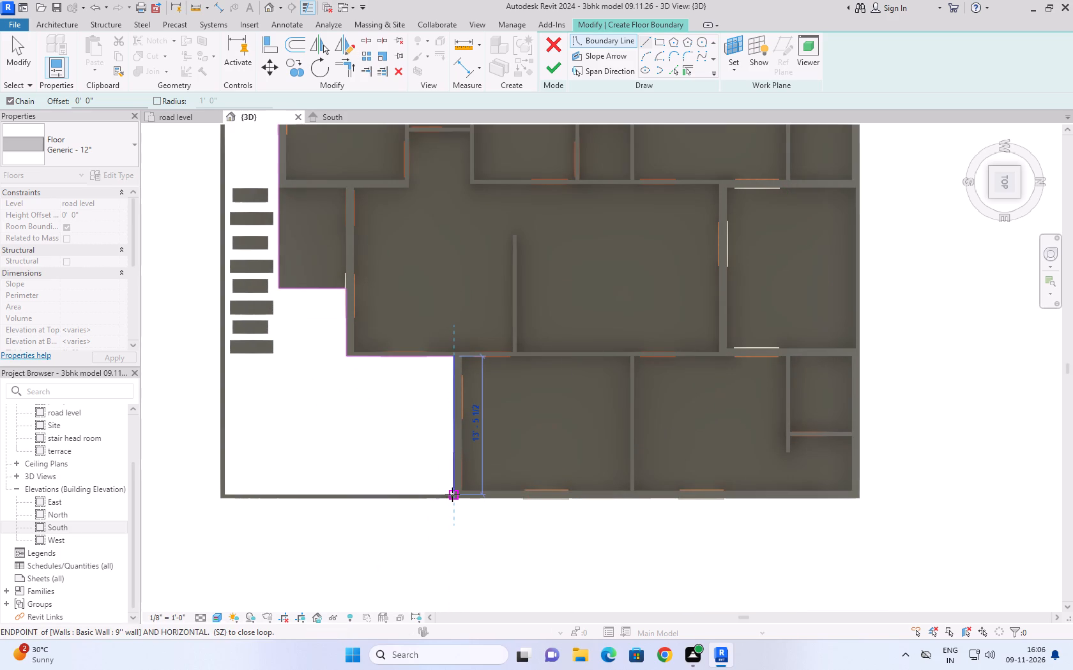
pyautogui.click(452, 495)
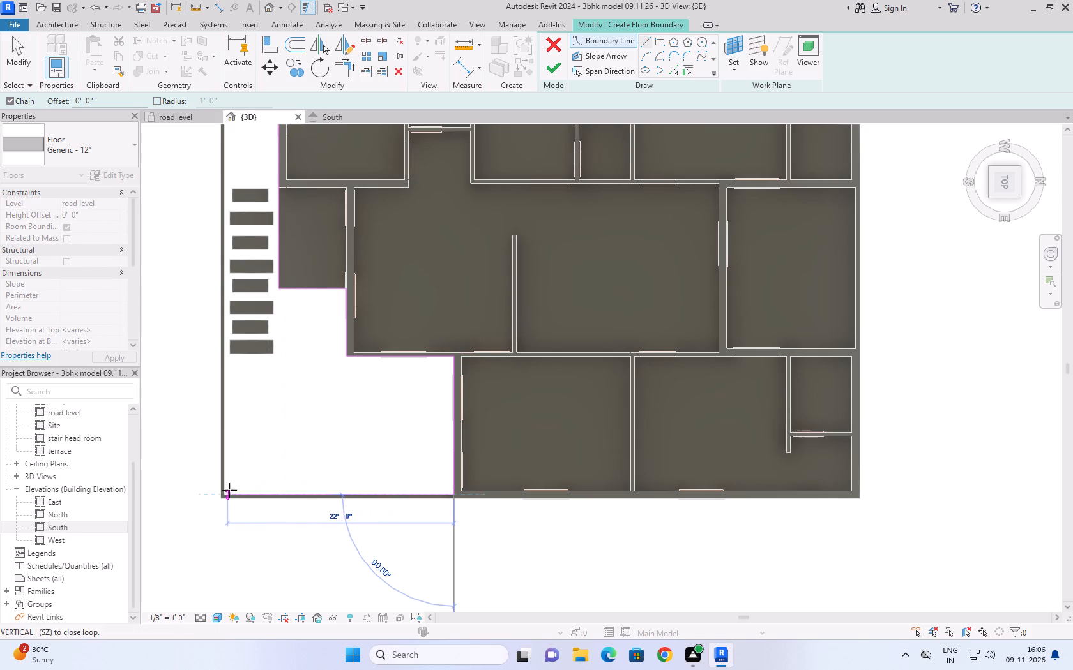
# Continue the yard floor's boundary along the compound wall's inner faces, around the east front corner and across to the west front corner.
pyautogui.click(225, 491)
pyautogui.scroll(-4, 224, 491)
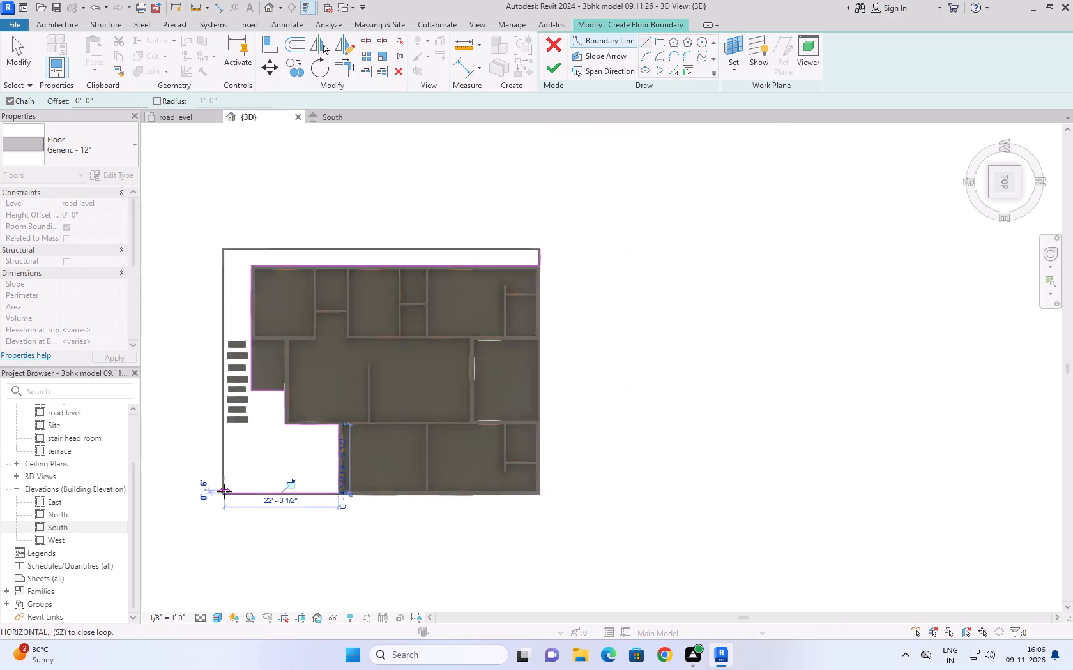
pyautogui.scroll(-6, 224, 491)
pyautogui.scroll(14, 226, 375)
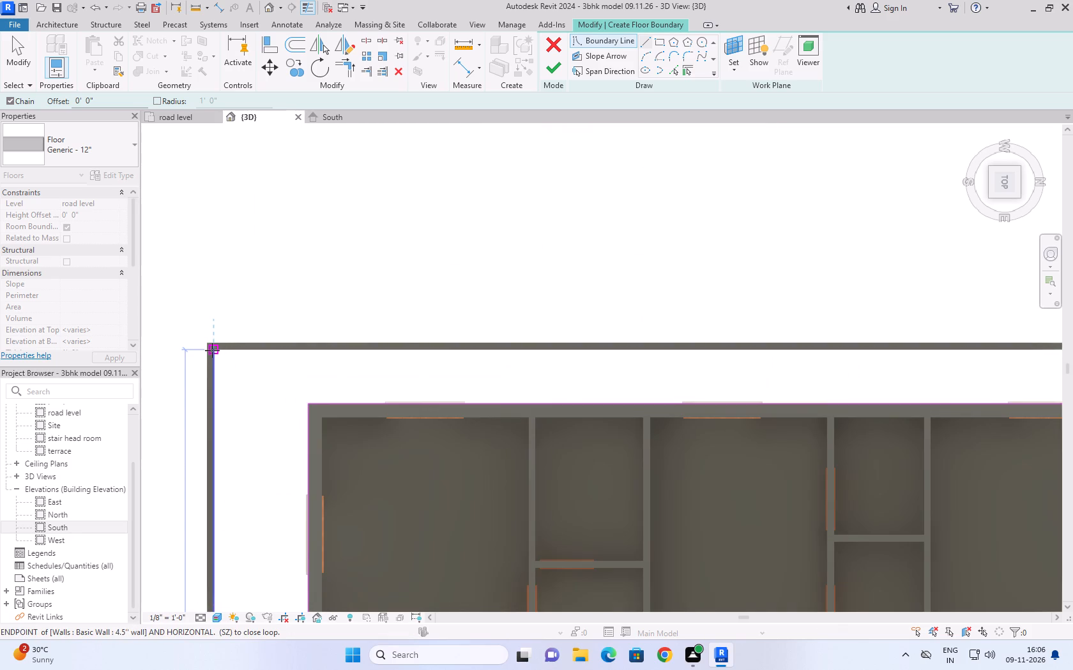
pyautogui.click(213, 351)
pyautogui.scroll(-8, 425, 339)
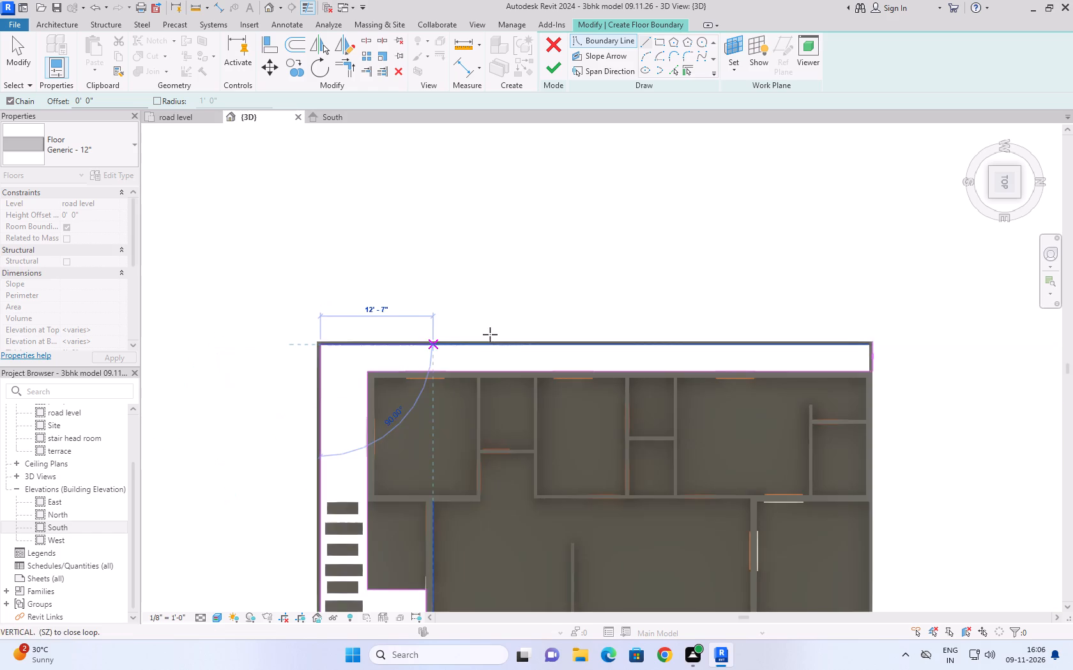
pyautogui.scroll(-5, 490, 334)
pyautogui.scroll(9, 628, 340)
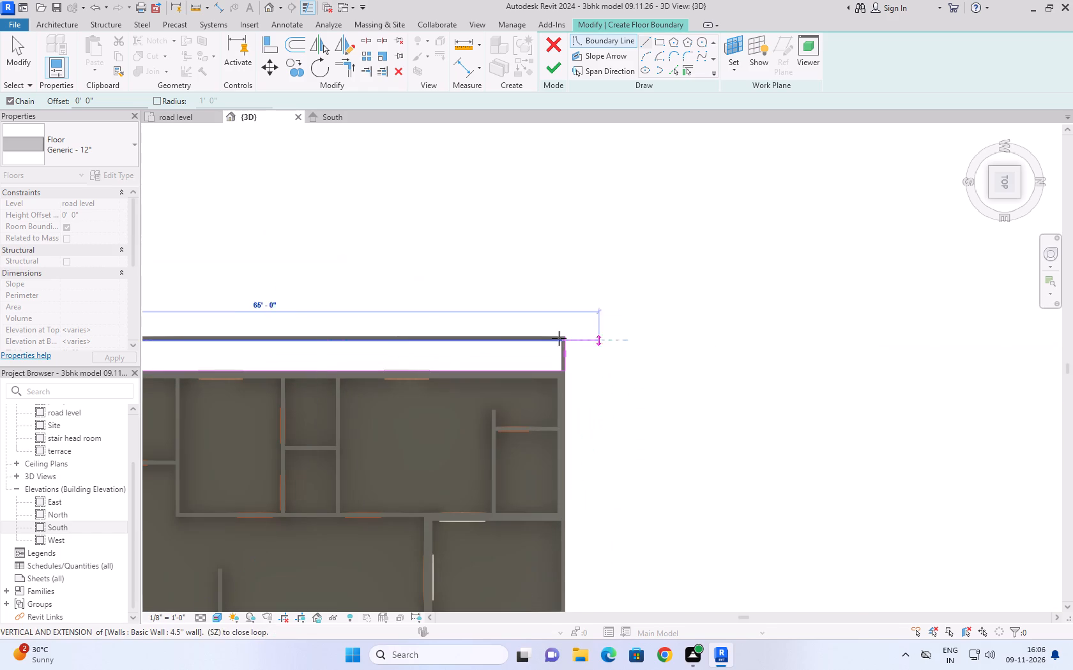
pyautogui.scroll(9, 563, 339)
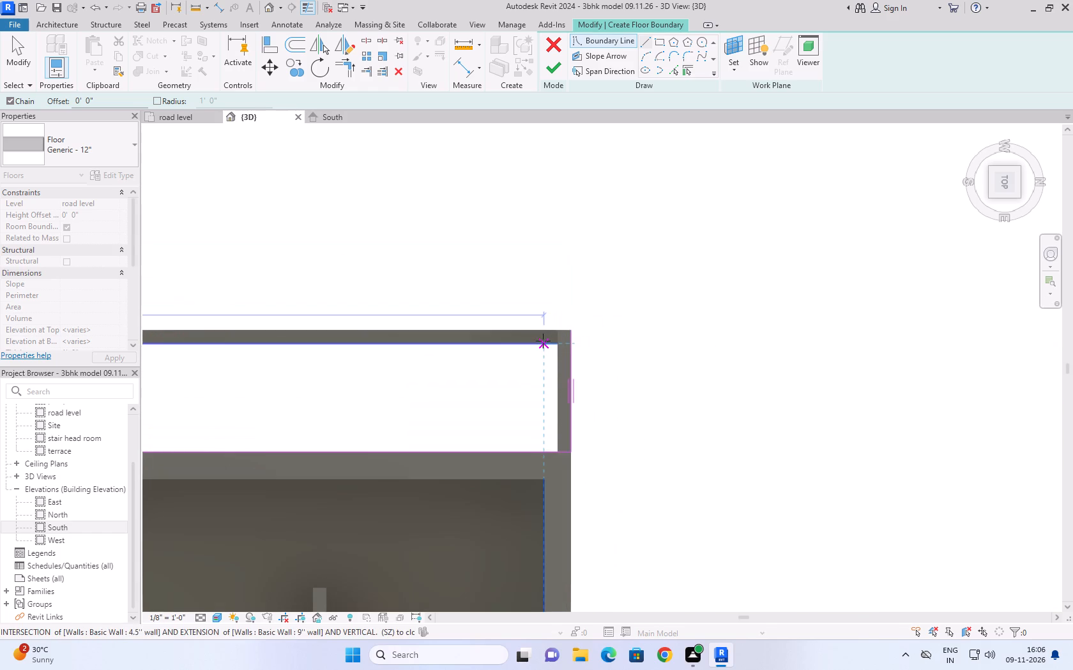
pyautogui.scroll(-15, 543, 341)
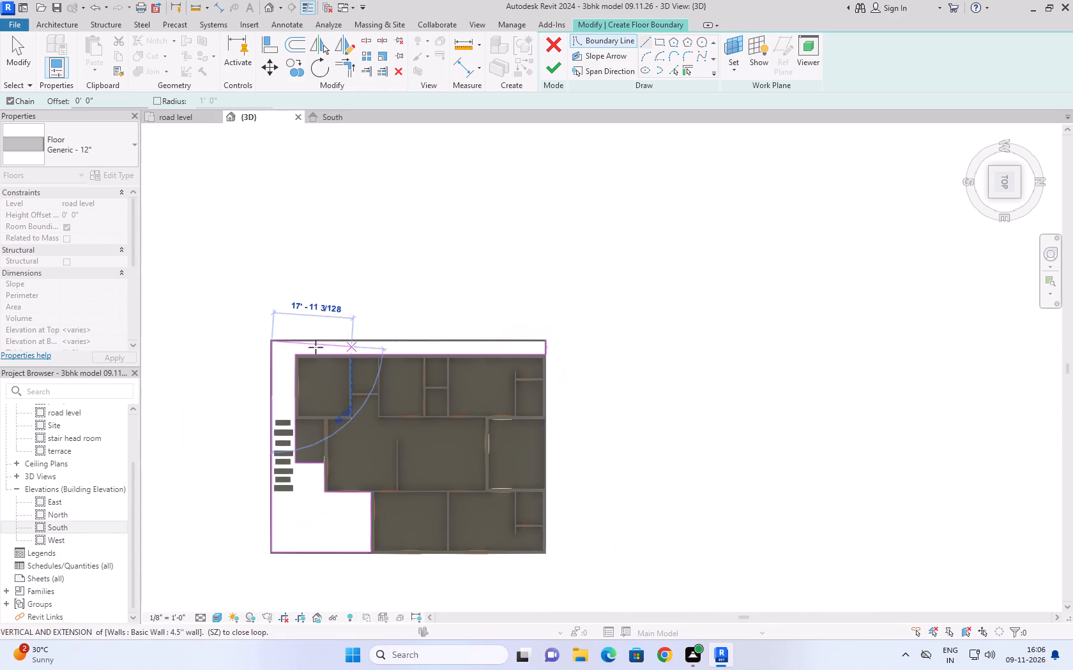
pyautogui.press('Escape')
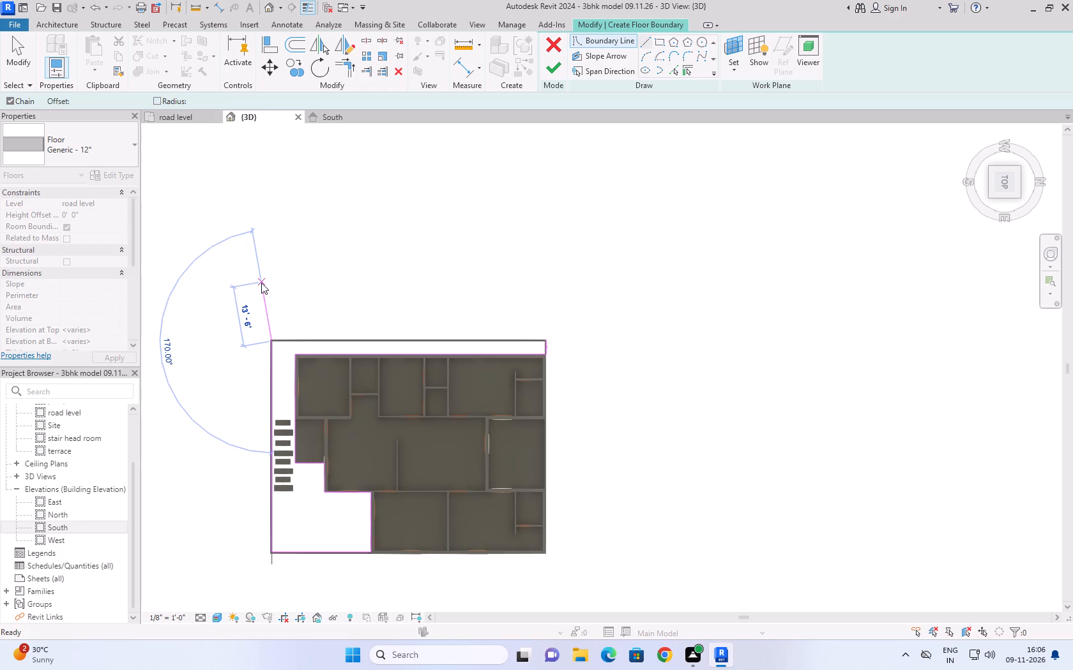
# Draw a partial boundary line from the compound wall's rear outer corner along the west side wall's outer face towards the front.
pyautogui.scroll(11, 270, 336)
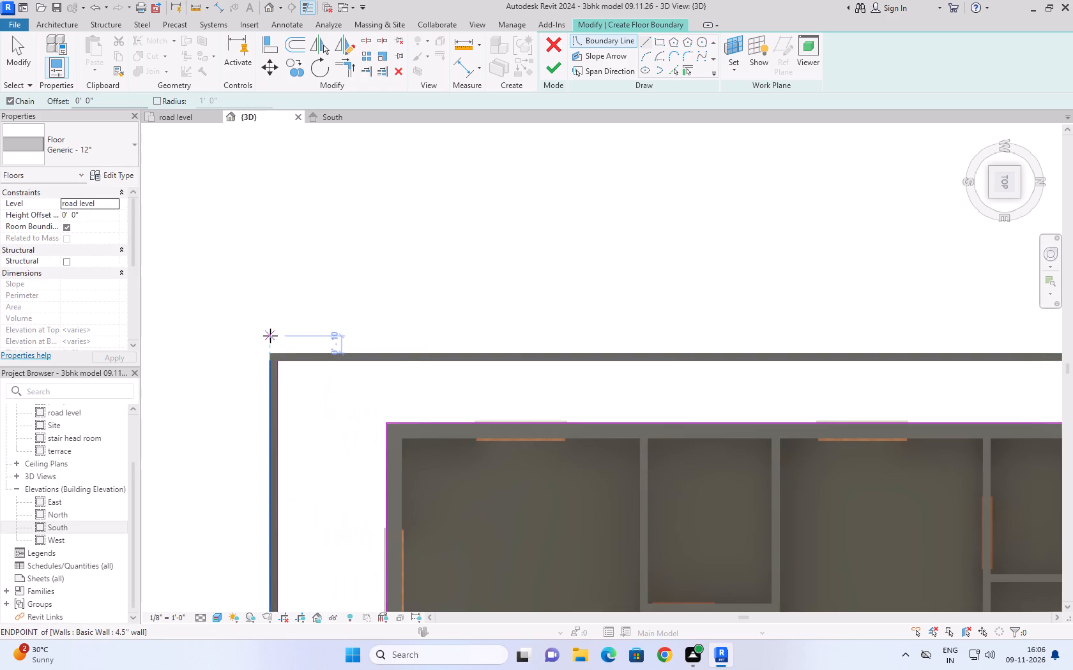
pyautogui.scroll(-13, 270, 336)
pyautogui.scroll(6, 489, 341)
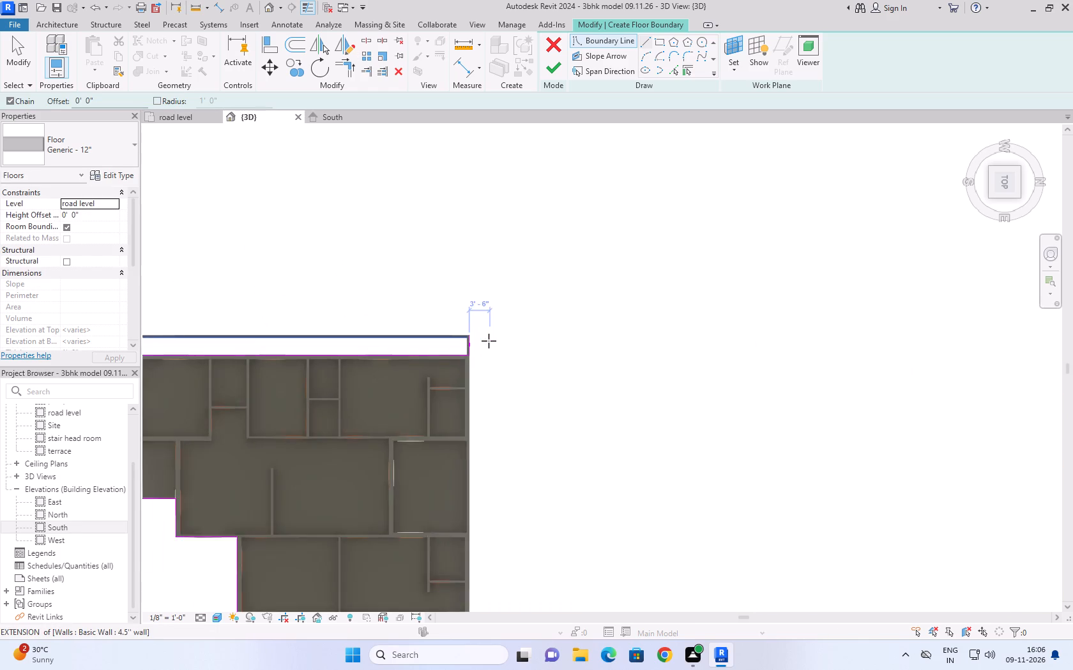
pyautogui.scroll(3, 489, 341)
pyautogui.click(450, 329)
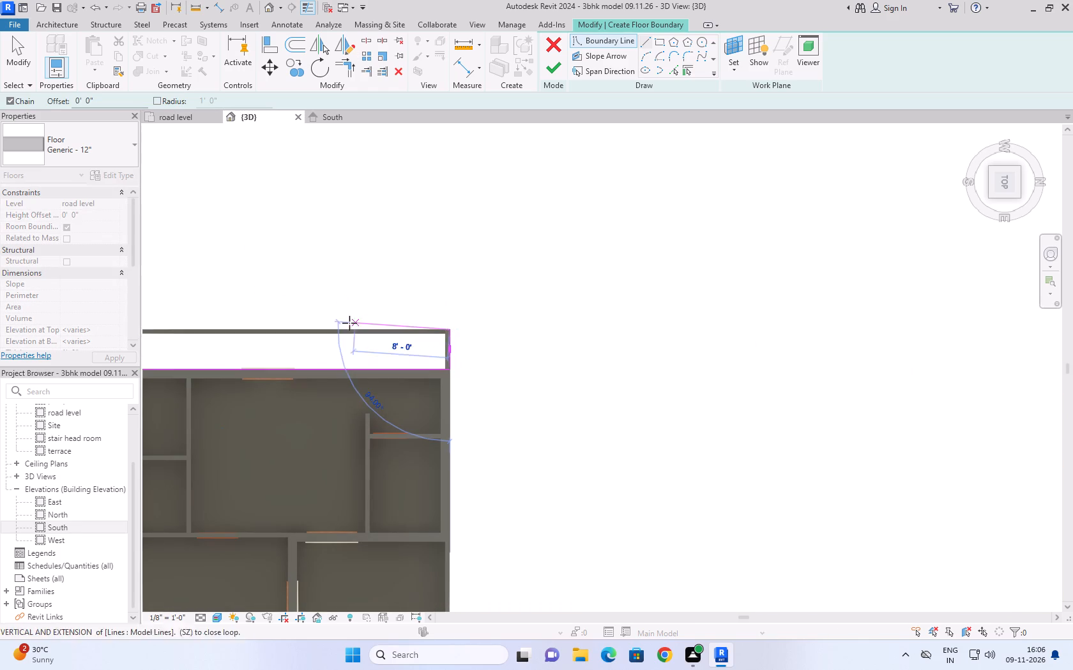
pyautogui.click(296, 326)
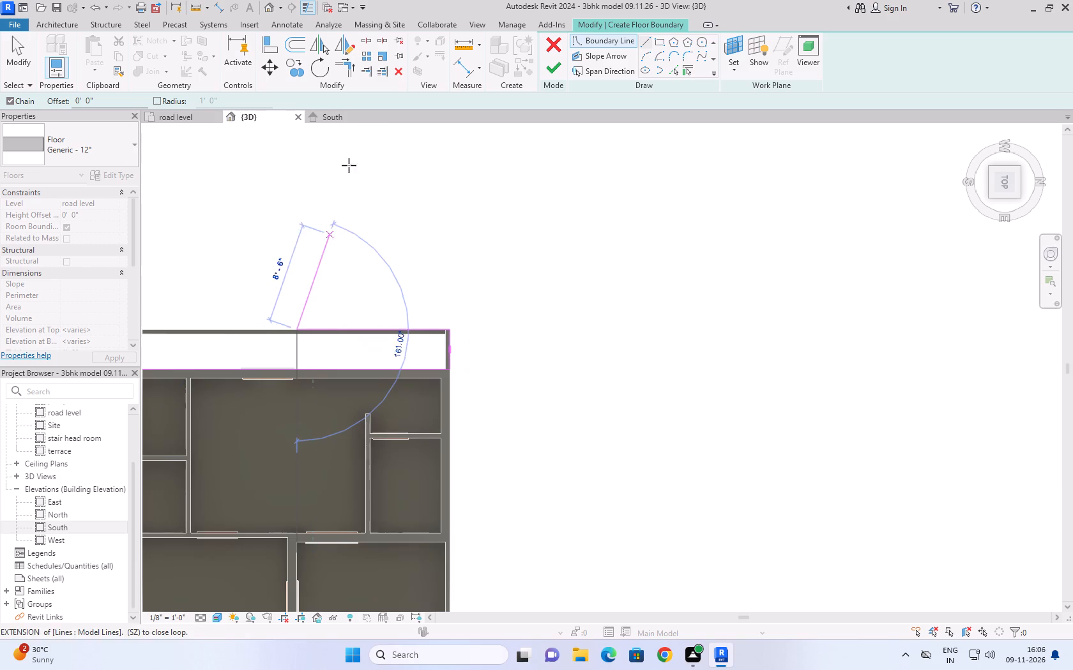
# Trim the west side boundary line and the front boundary line to a corner, and finish the yard floor sketch.
pyautogui.click(335, 73)
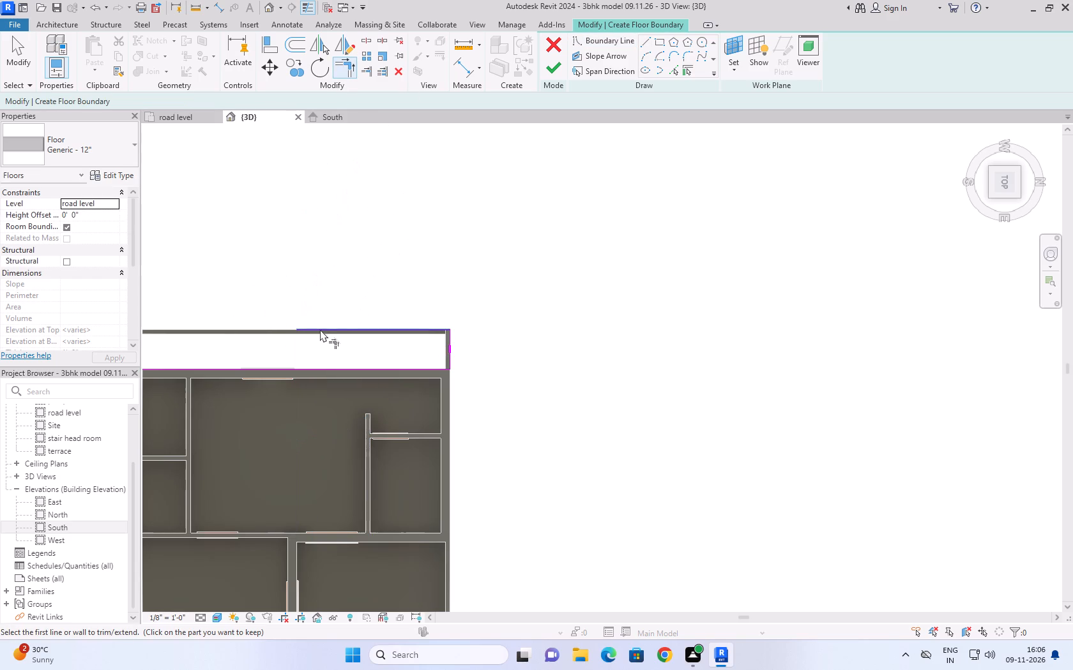
pyautogui.click(321, 328)
pyautogui.scroll(-6, 324, 280)
pyautogui.scroll(-5, 208, 292)
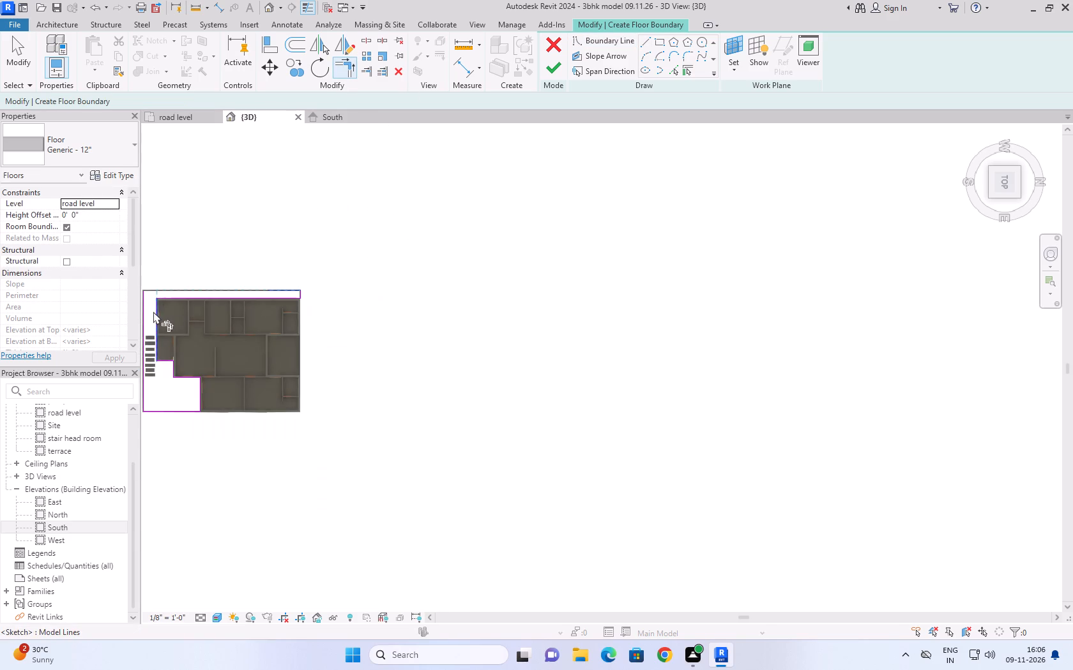
pyautogui.scroll(5, 164, 302)
pyautogui.scroll(-7, 229, 285)
pyautogui.scroll(13, 166, 288)
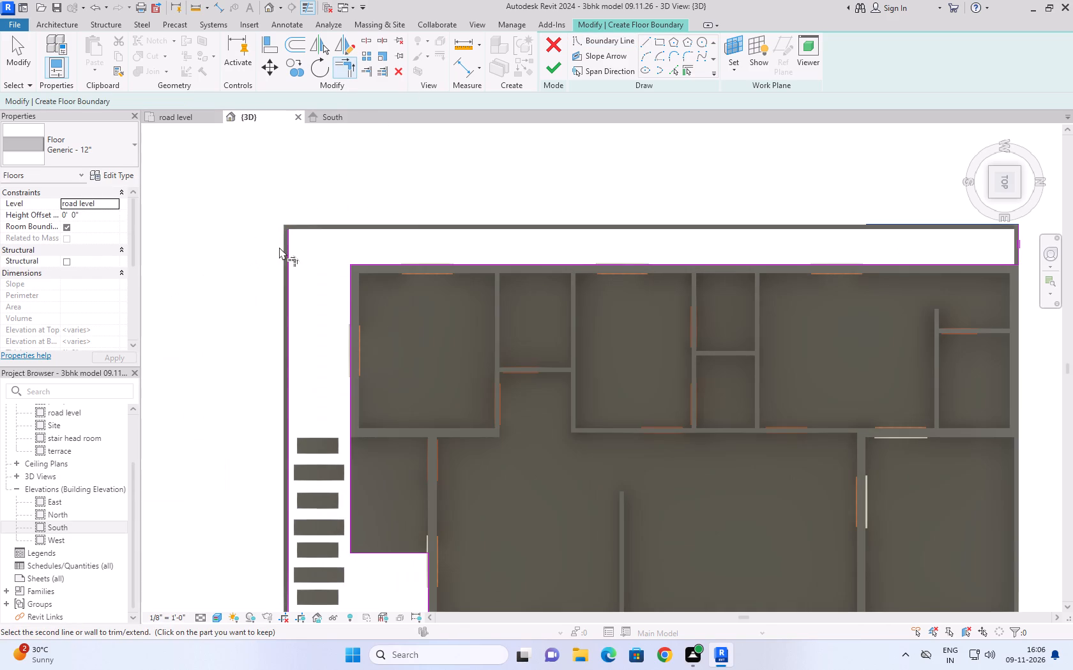
pyautogui.click(289, 241)
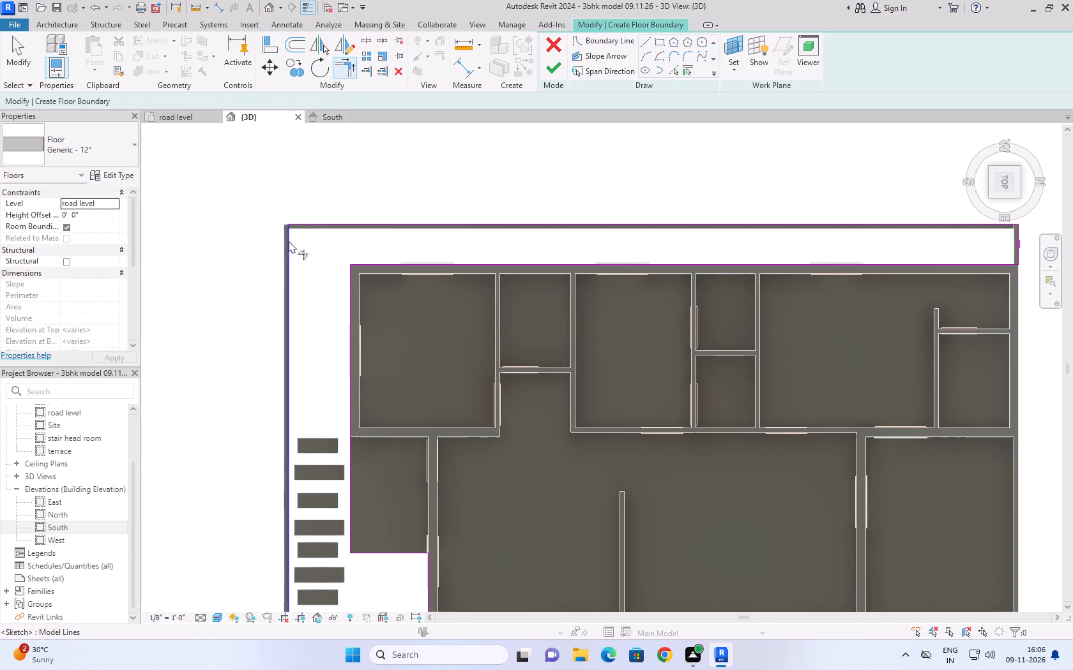
pyautogui.scroll(-9, 321, 271)
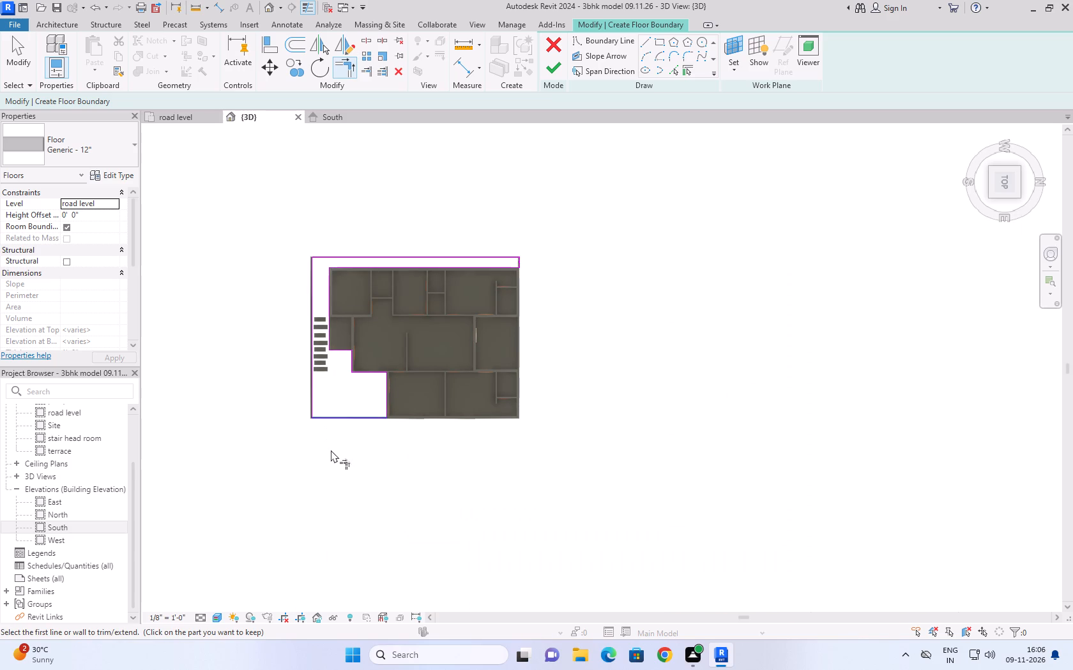
pyautogui.click(547, 68)
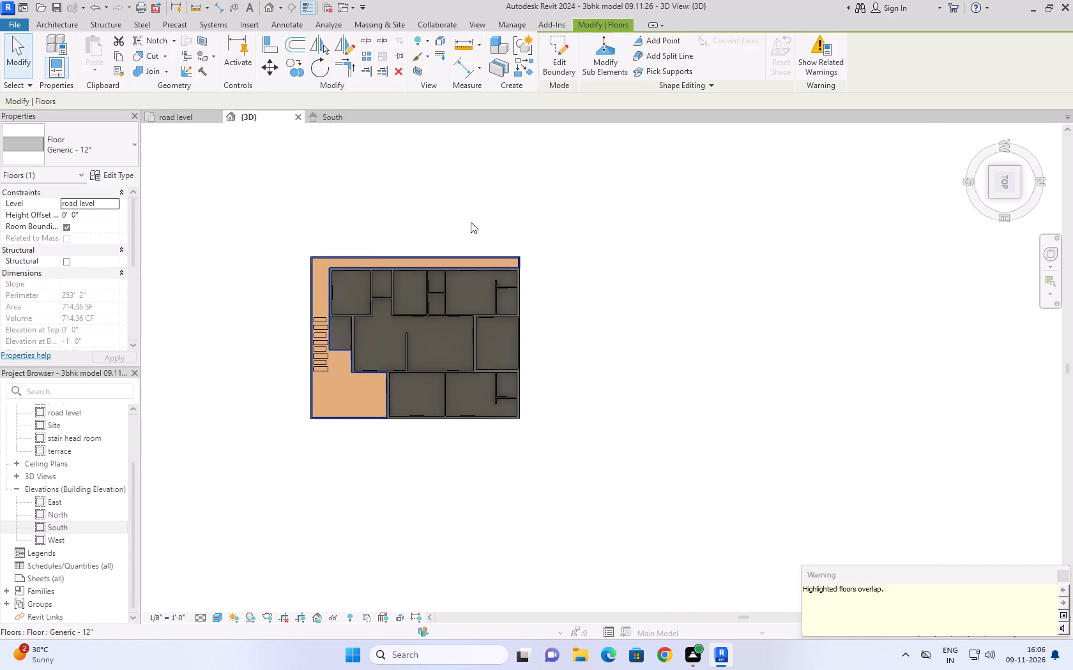
# Reopen the yard floor's boundary and nudge its front line outward about 4 1/2" to the compound wall's outer face.
pyautogui.scroll(7, 351, 380)
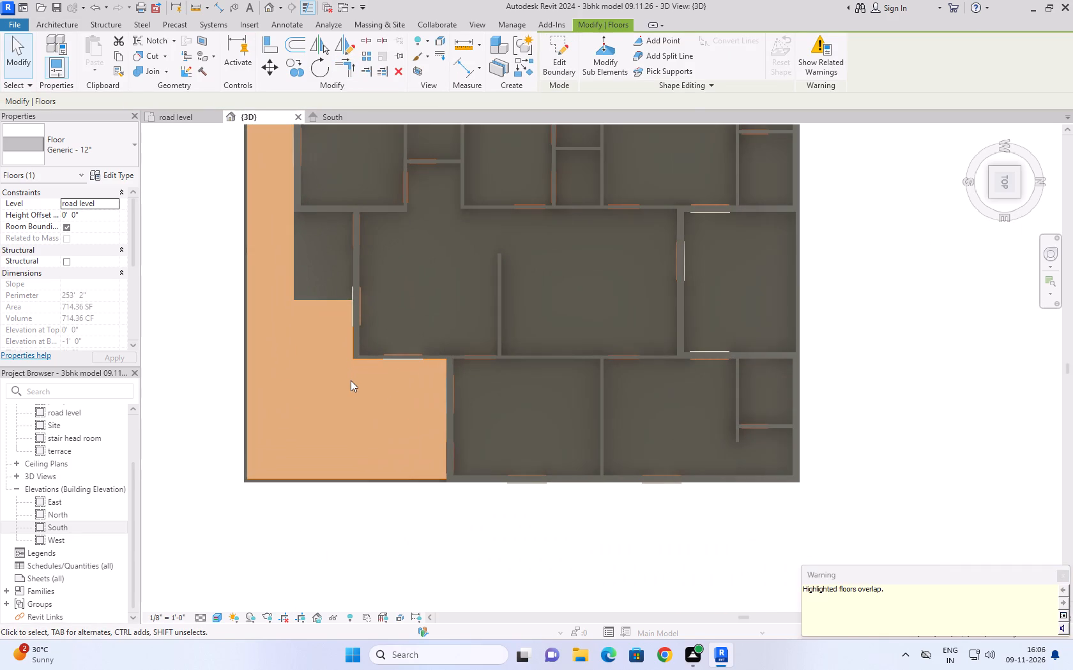
pyautogui.click(575, 69)
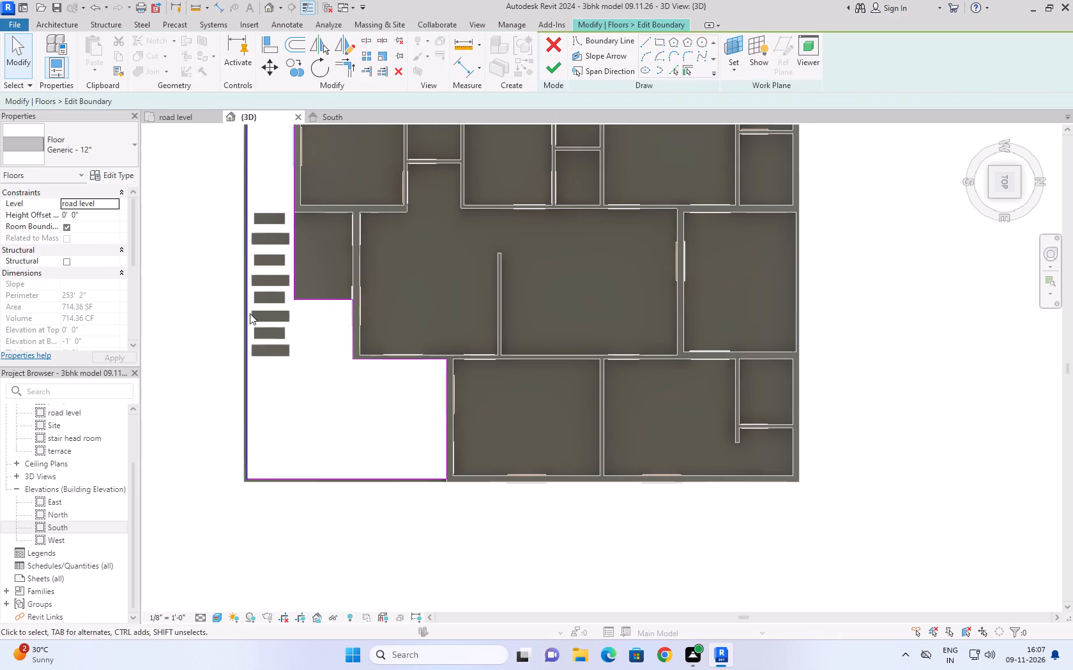
pyautogui.click(248, 324)
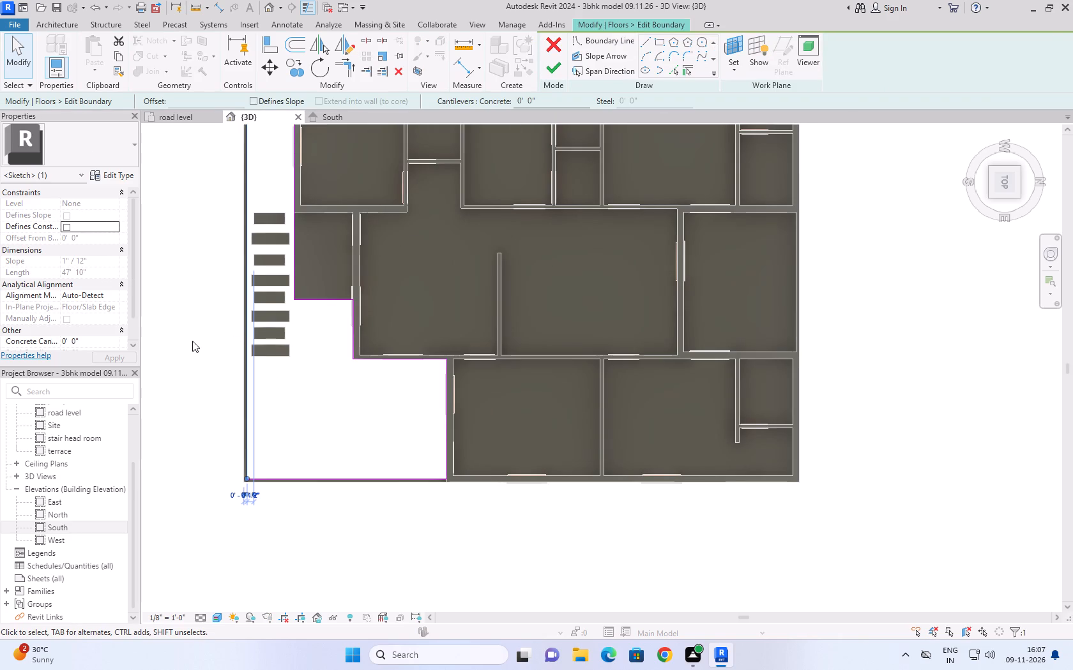
pyautogui.scroll(7, 192, 341)
pyautogui.scroll(-4, 192, 325)
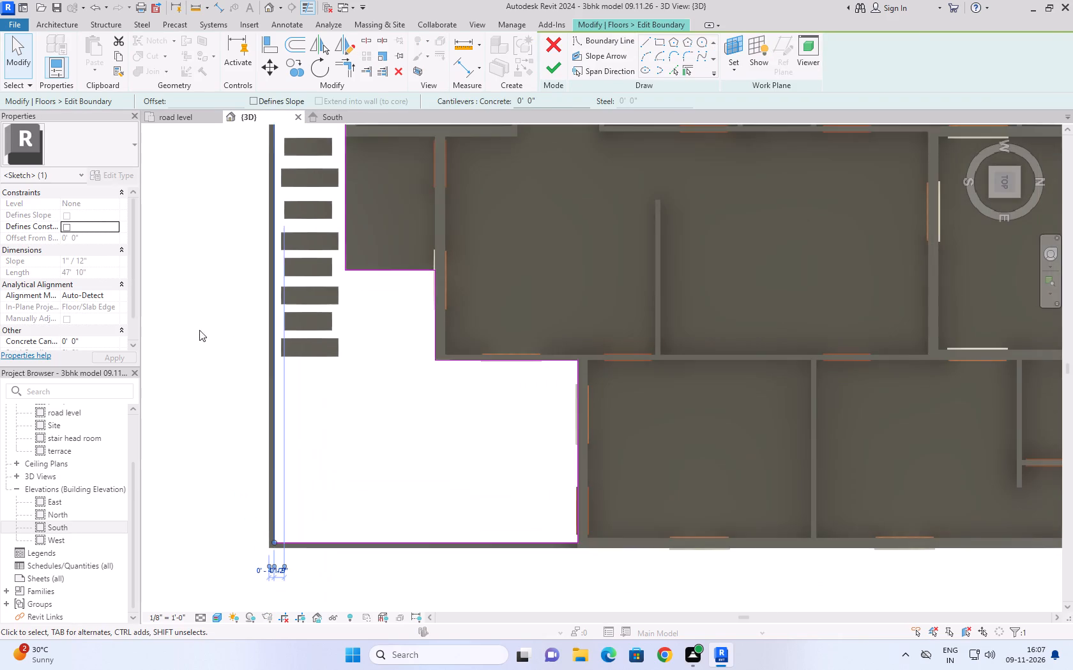
pyautogui.scroll(7, 298, 572)
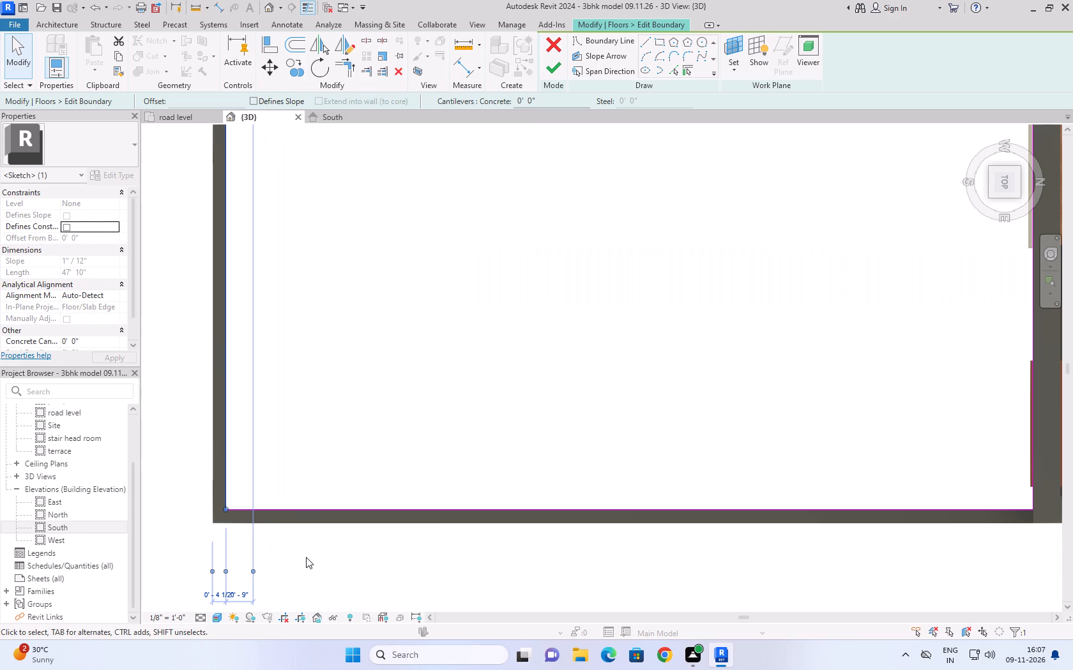
pyautogui.press('Left')
pyautogui.press('Left')
pyautogui.press('Left')
pyautogui.press('Left')
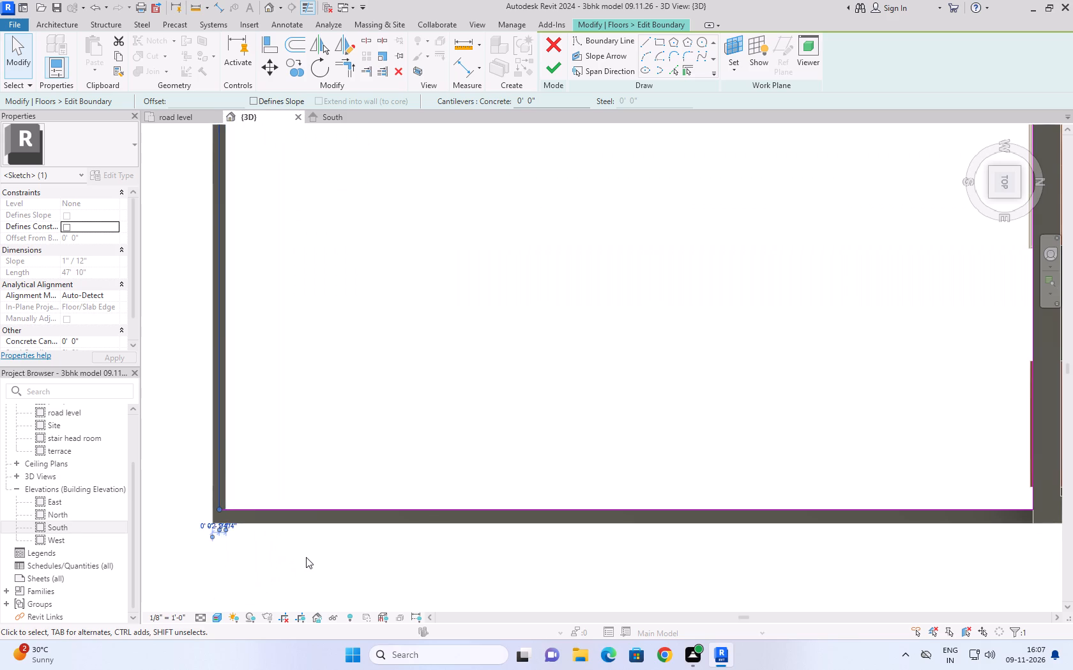
pyautogui.press('Left')
pyautogui.press('Left')
pyautogui.press('Left')
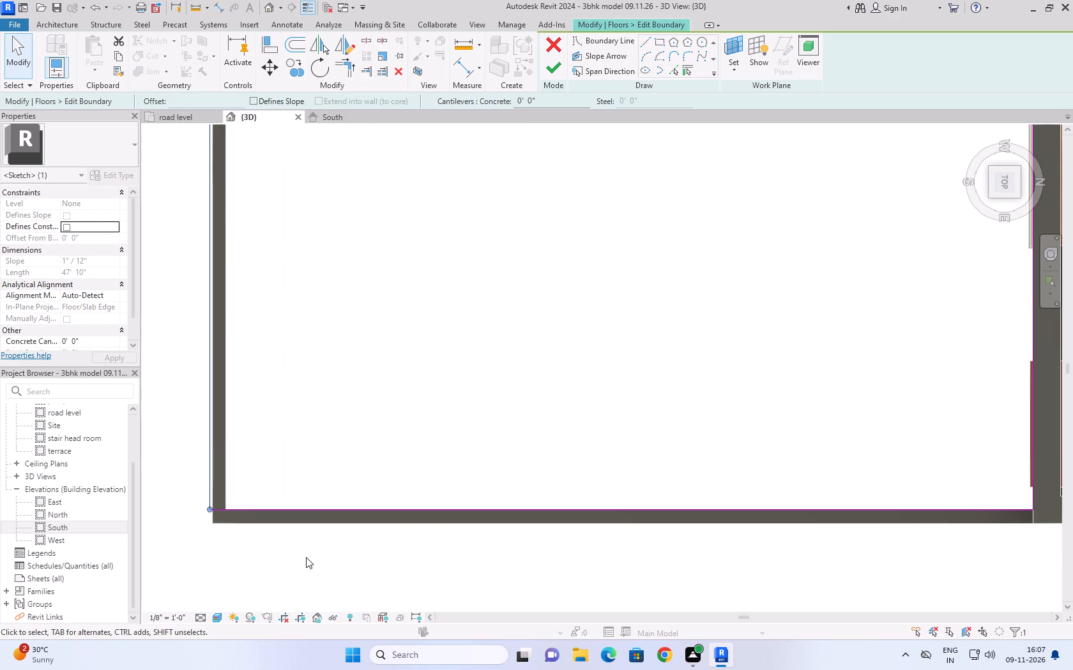
pyautogui.press('Right')
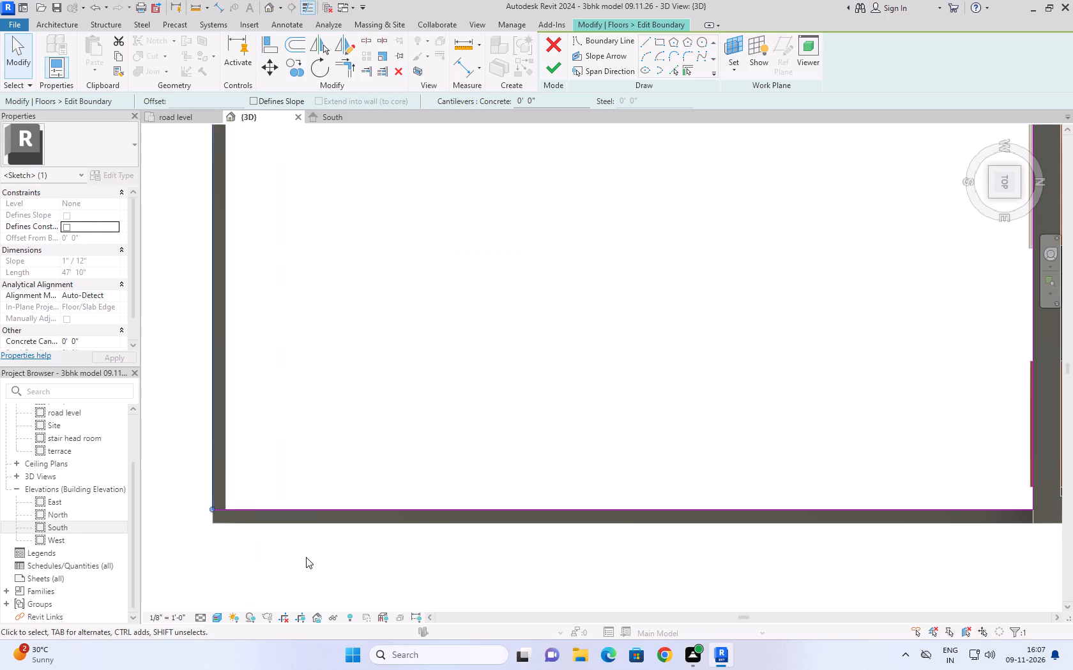
# Nudge the yard boundary's east side line outward about 4 1/2" to the compound wall's outer face.
pyautogui.click(346, 508)
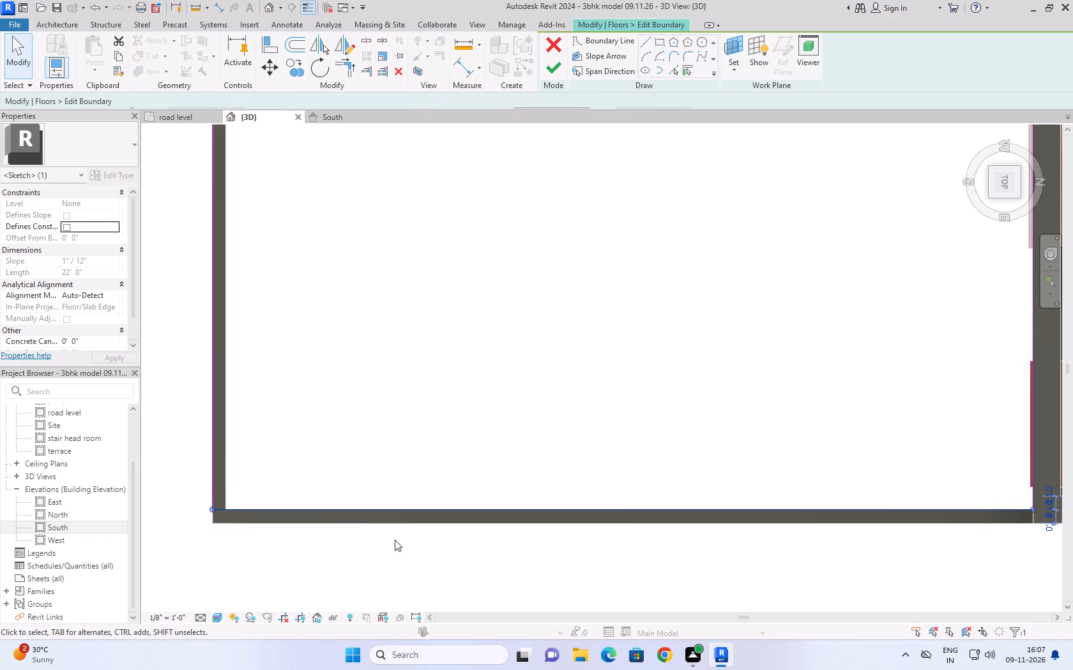
pyautogui.press('Down')
pyautogui.press('Down')
pyautogui.press('Down')
pyautogui.press('Down')
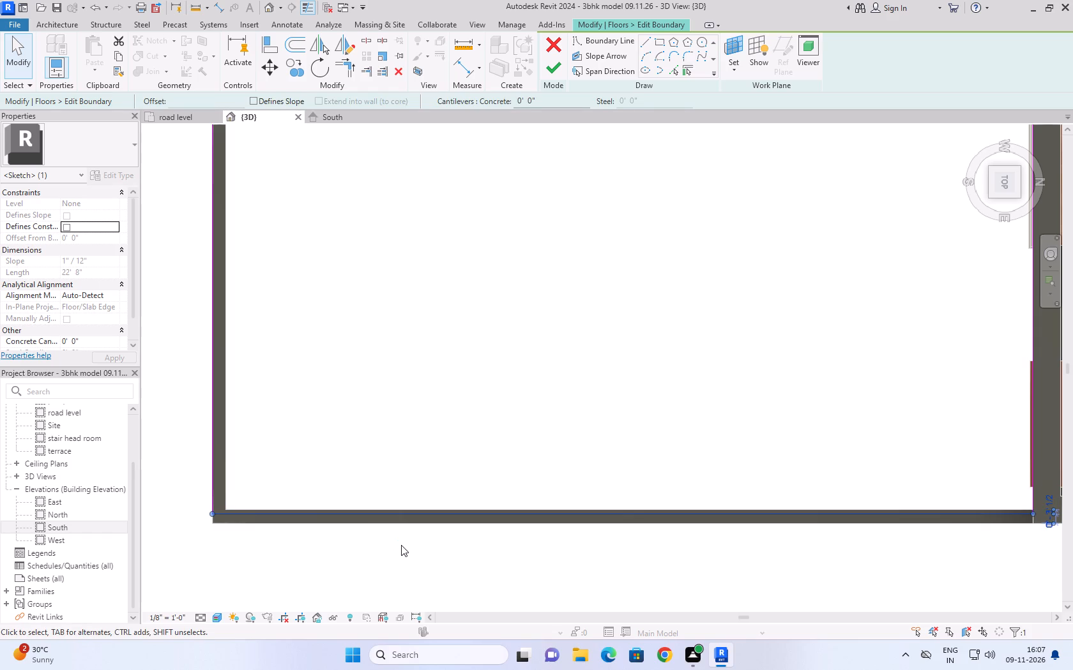
pyautogui.press('Down')
pyautogui.press('Down')
pyautogui.press('Down')
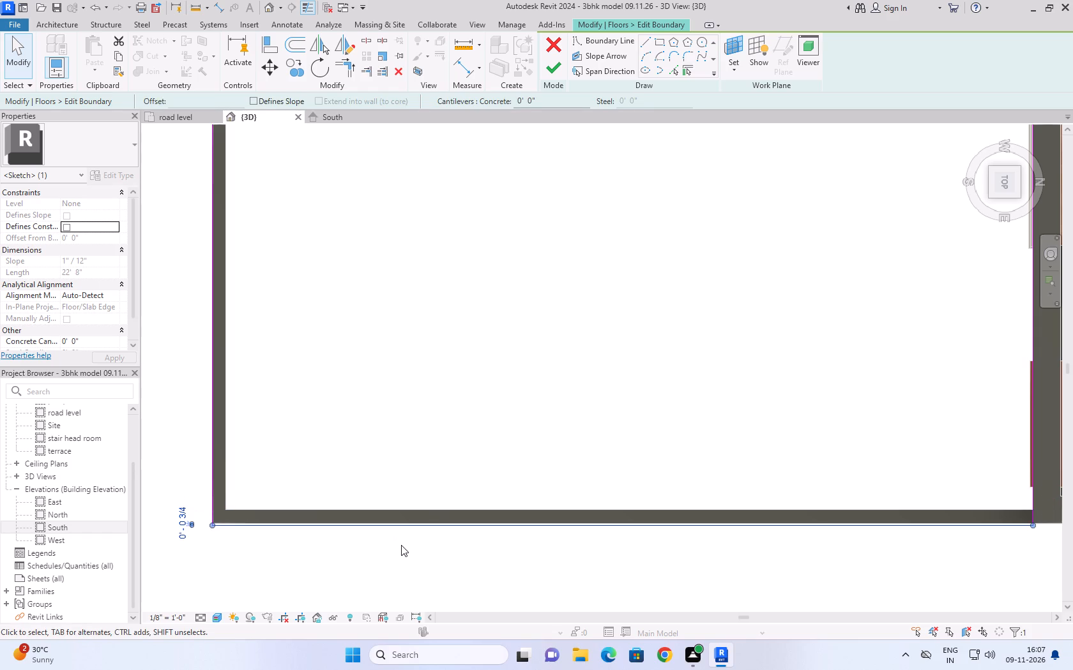
pyautogui.press('Up')
# Sketch a rectangular opening about 4'-3" by 1'-4" in the yard floor around the easternmost front stepping slab.
pyautogui.scroll(-5, 351, 410)
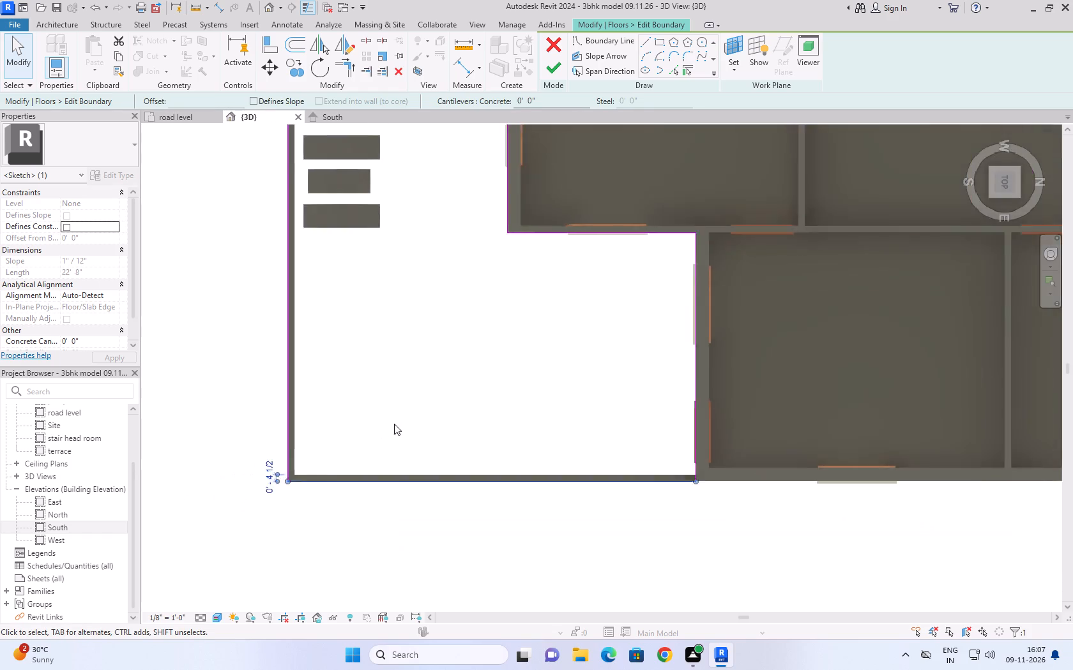
pyautogui.scroll(-5, 394, 424)
pyautogui.moveTo(412, 304); pyautogui.dragTo(339, 516, button='middle')
pyautogui.scroll(4, 362, 227)
pyautogui.scroll(6, 245, 271)
pyautogui.scroll(-11, 225, 237)
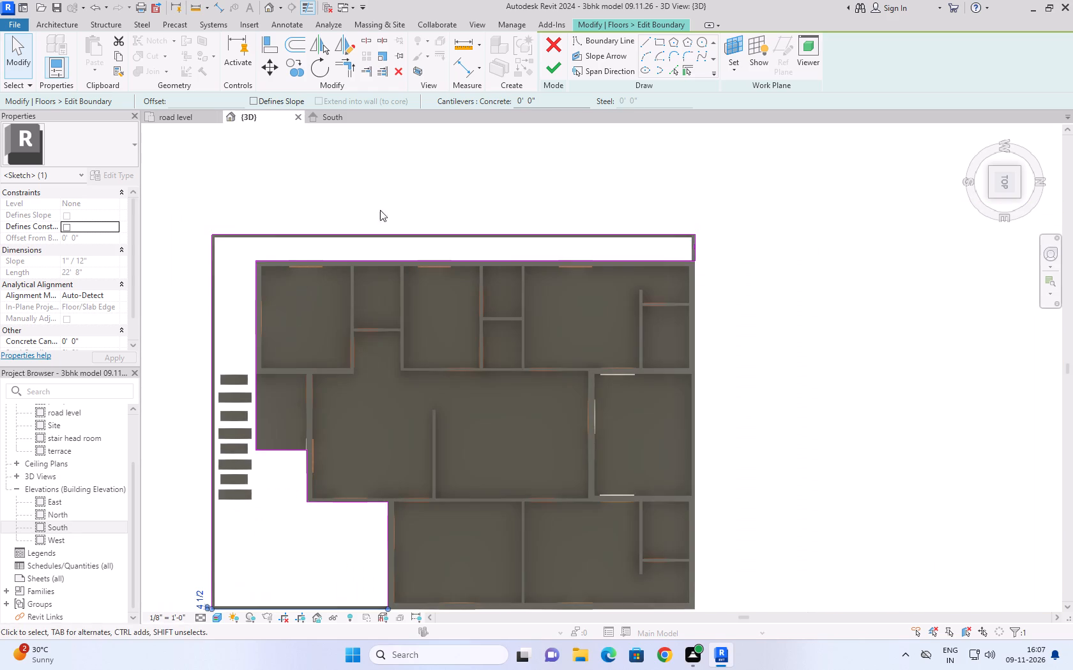
pyautogui.scroll(-1, 426, 216)
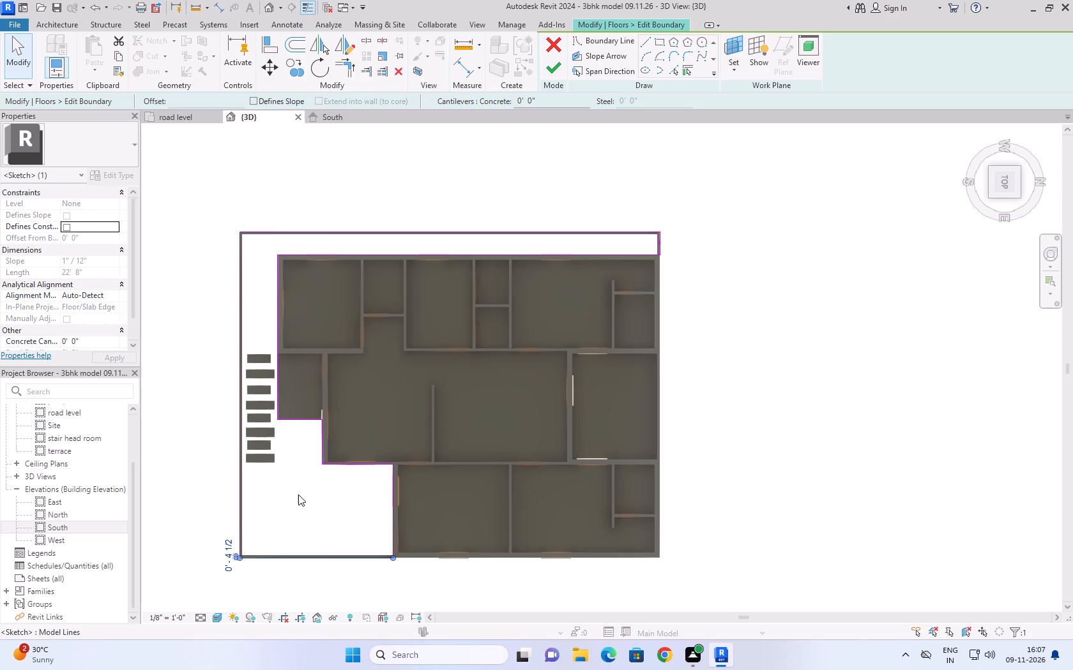
pyautogui.click(657, 40)
pyautogui.scroll(7, 296, 479)
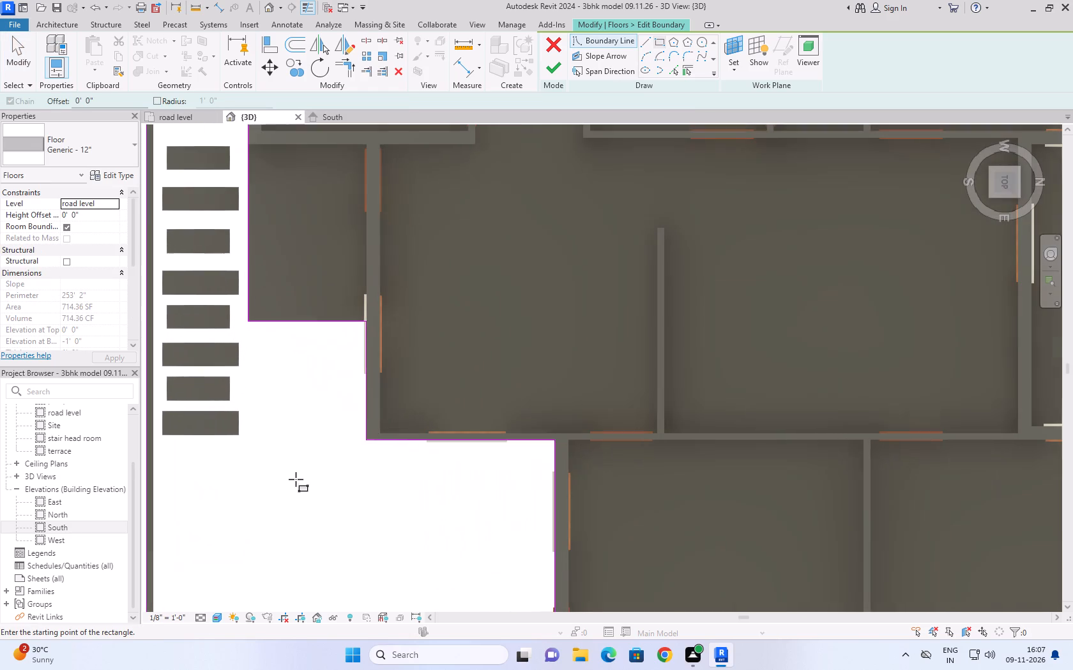
pyautogui.click(163, 413)
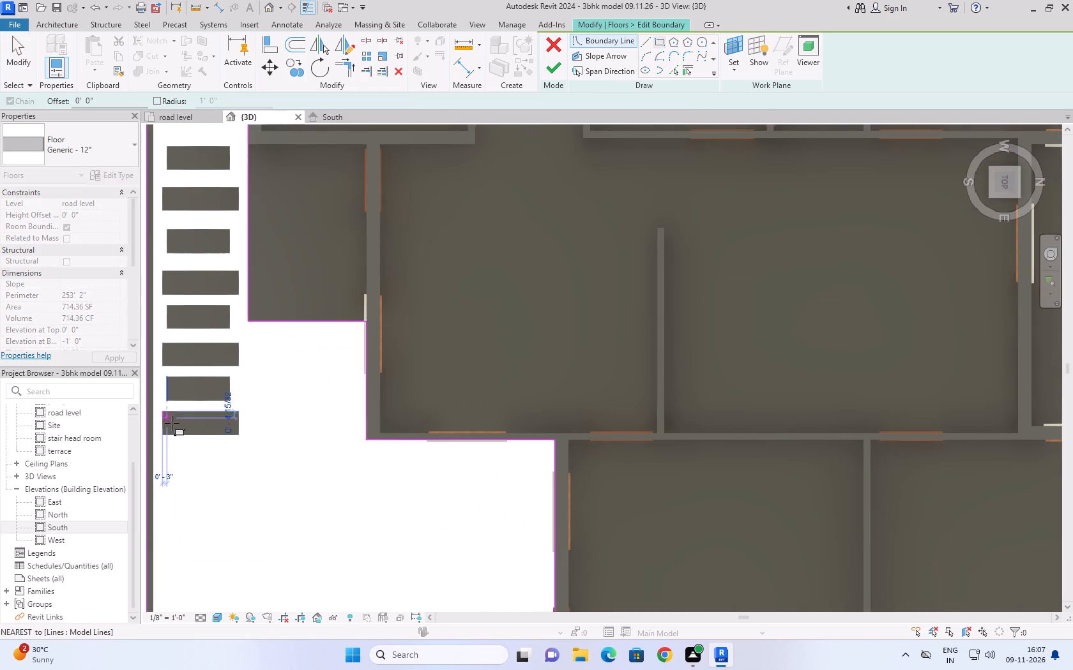
pyautogui.click(238, 436)
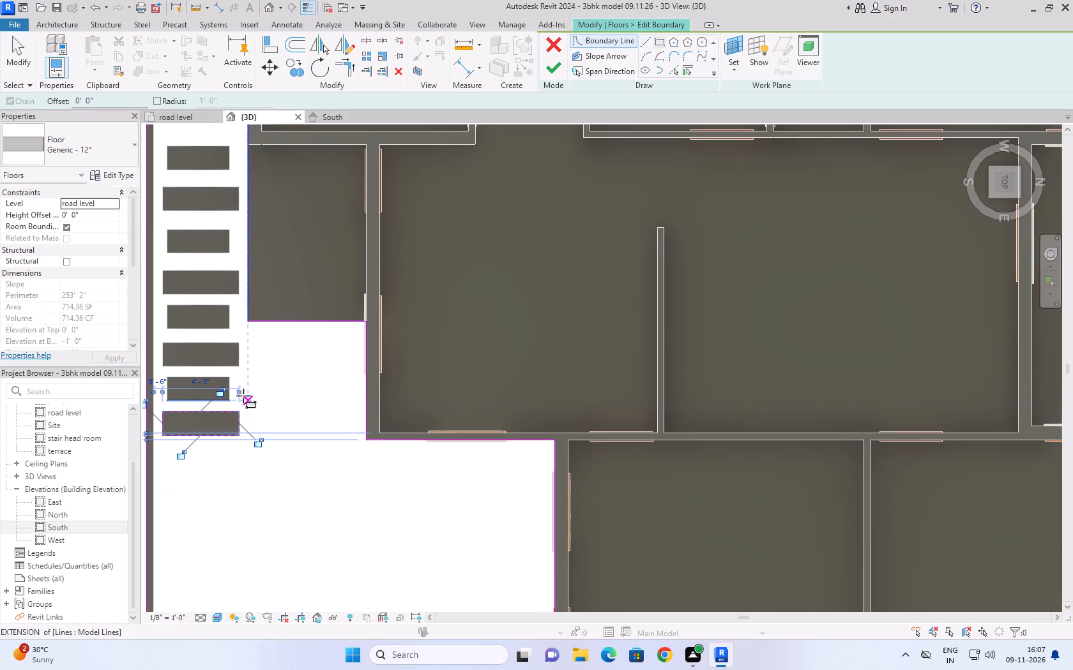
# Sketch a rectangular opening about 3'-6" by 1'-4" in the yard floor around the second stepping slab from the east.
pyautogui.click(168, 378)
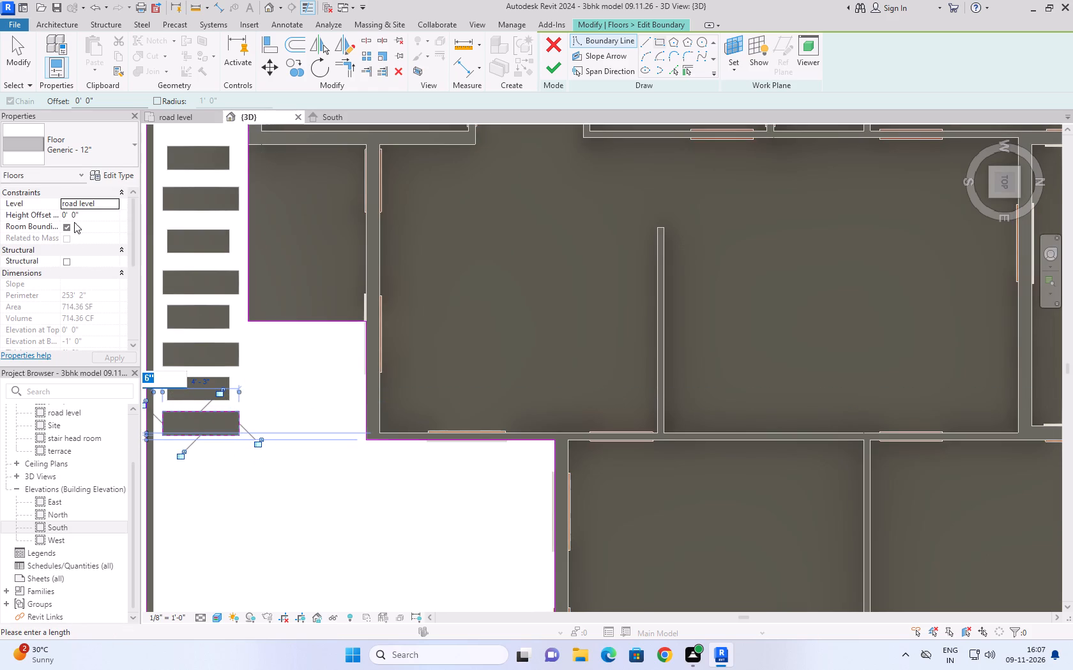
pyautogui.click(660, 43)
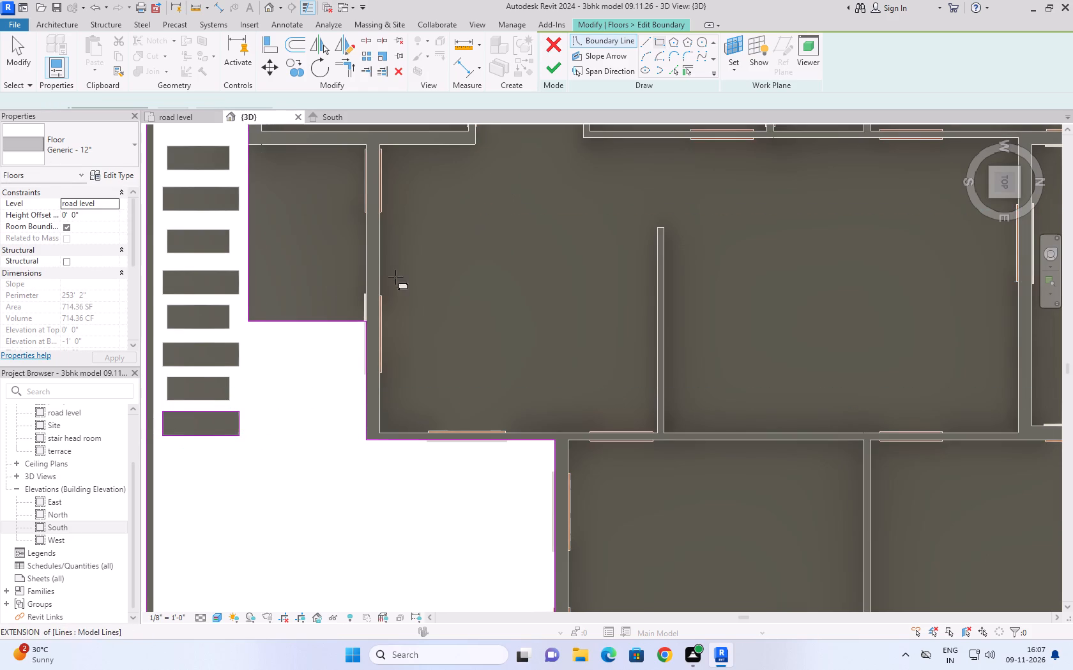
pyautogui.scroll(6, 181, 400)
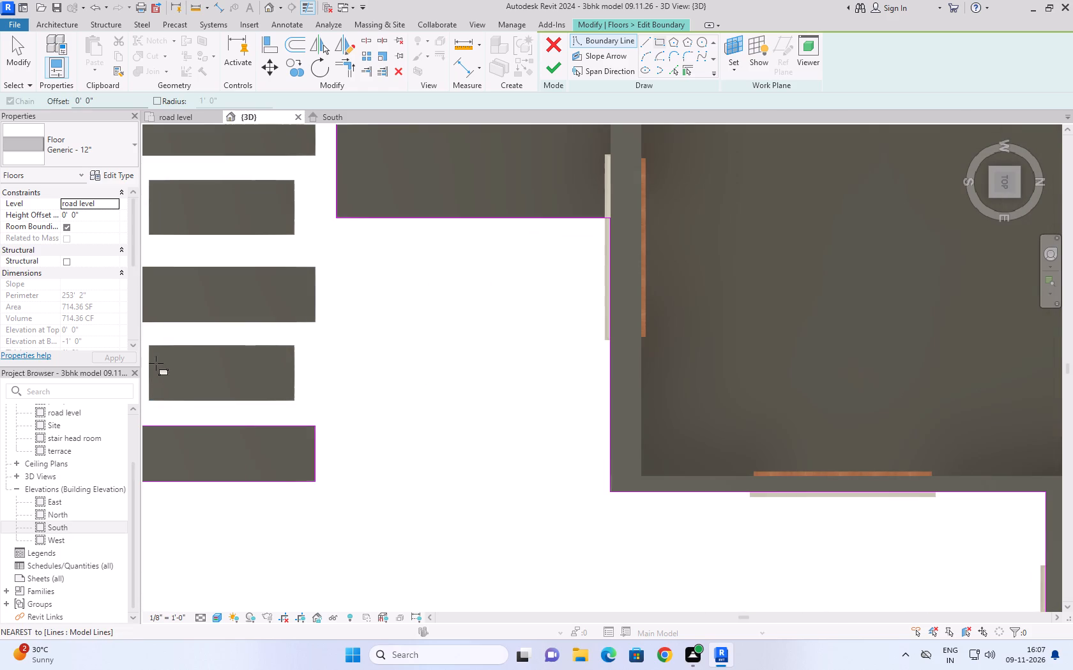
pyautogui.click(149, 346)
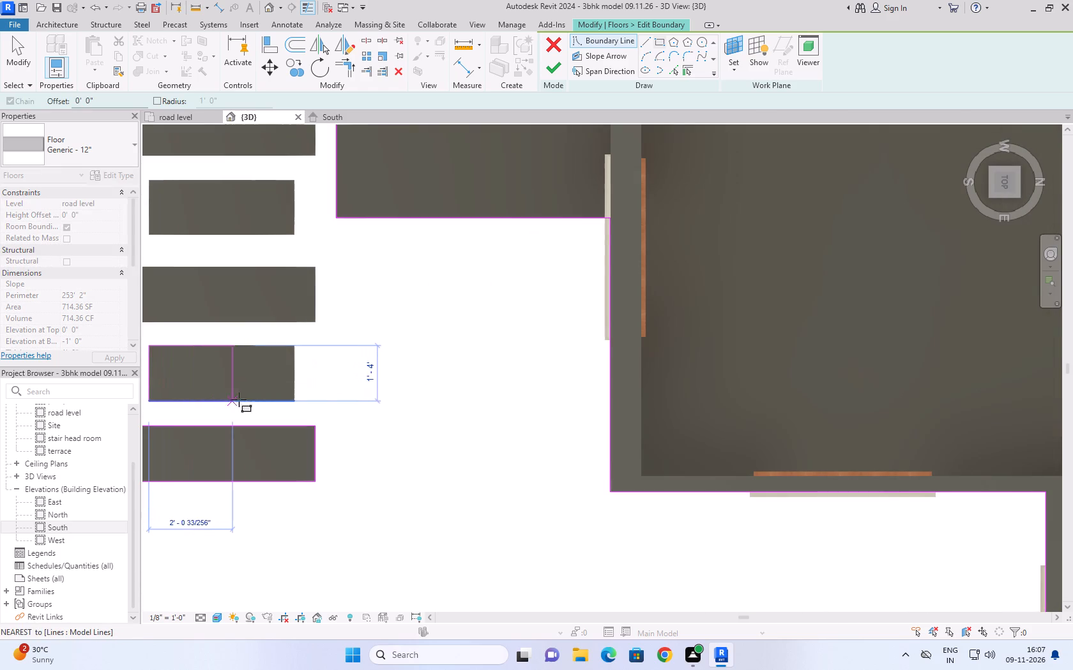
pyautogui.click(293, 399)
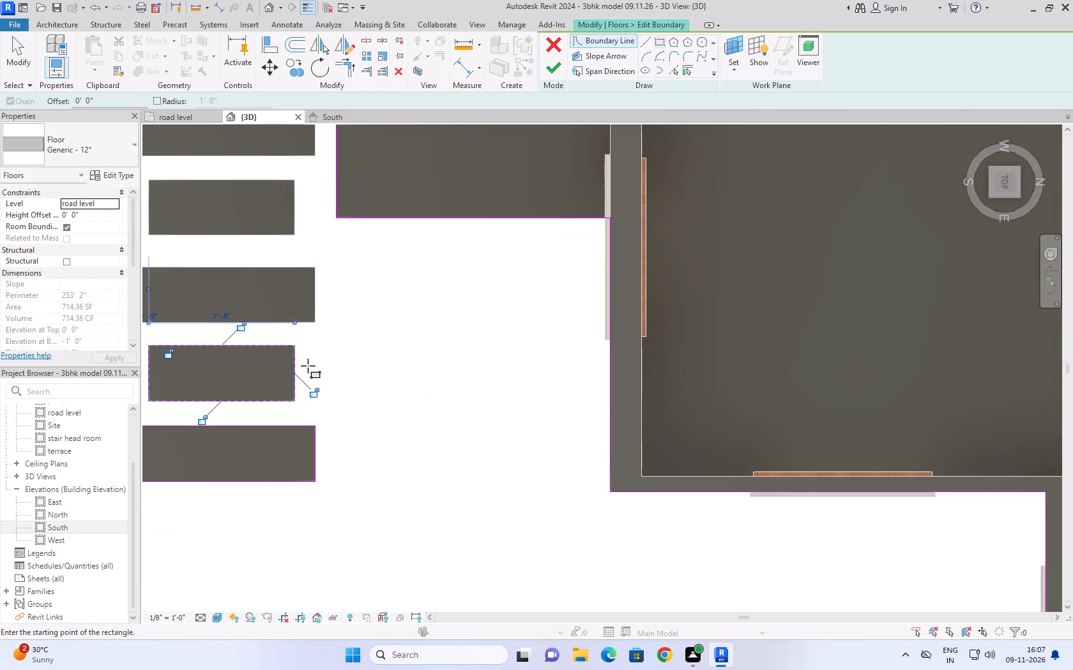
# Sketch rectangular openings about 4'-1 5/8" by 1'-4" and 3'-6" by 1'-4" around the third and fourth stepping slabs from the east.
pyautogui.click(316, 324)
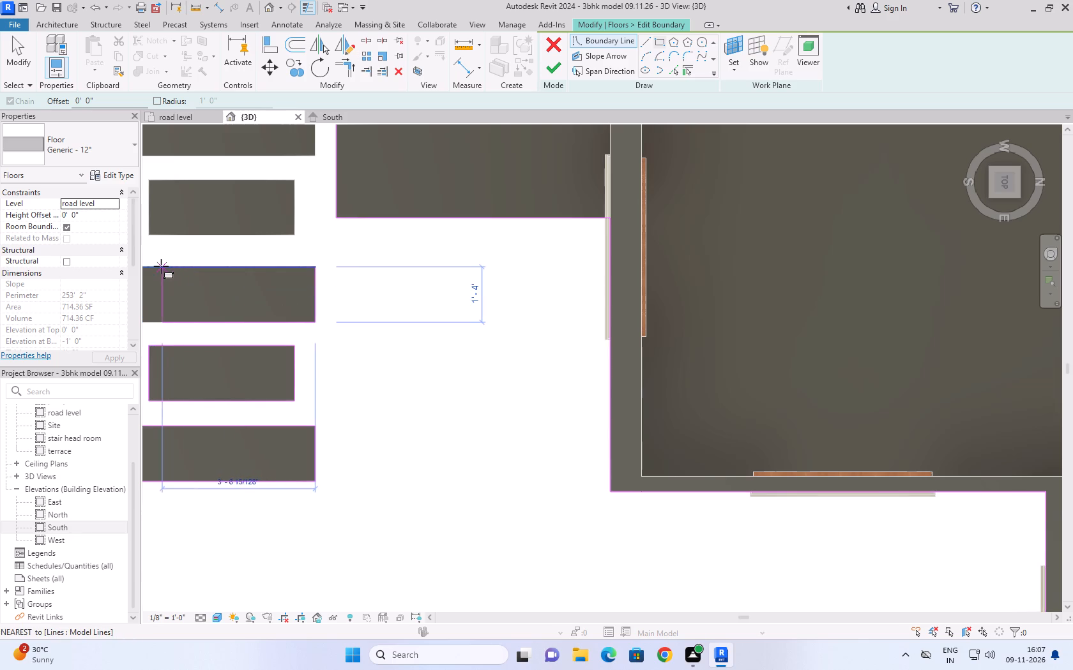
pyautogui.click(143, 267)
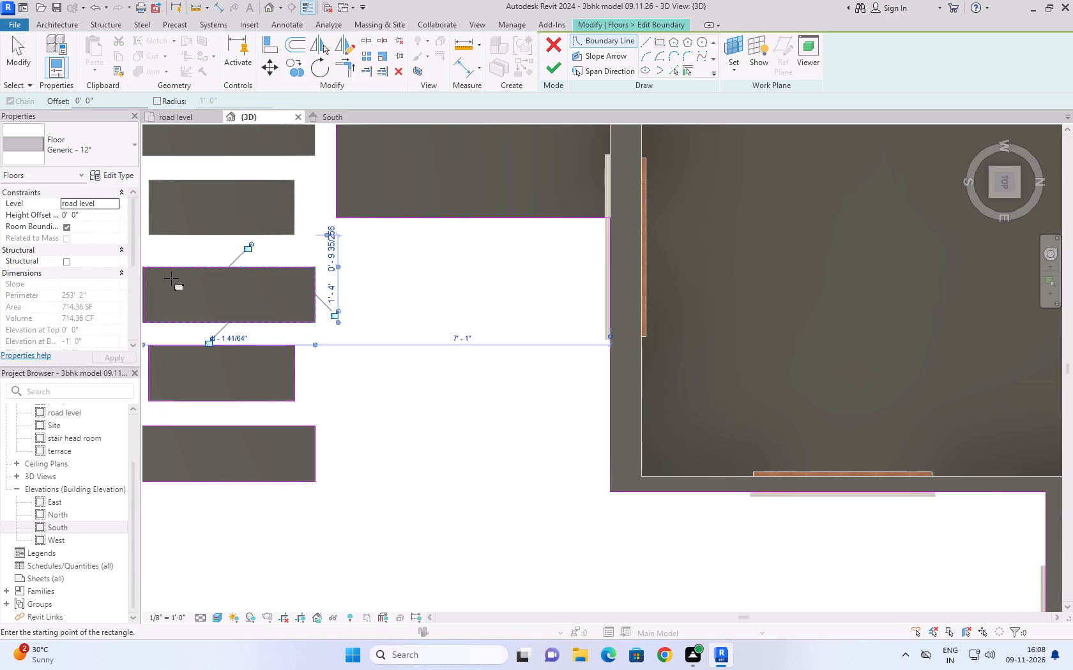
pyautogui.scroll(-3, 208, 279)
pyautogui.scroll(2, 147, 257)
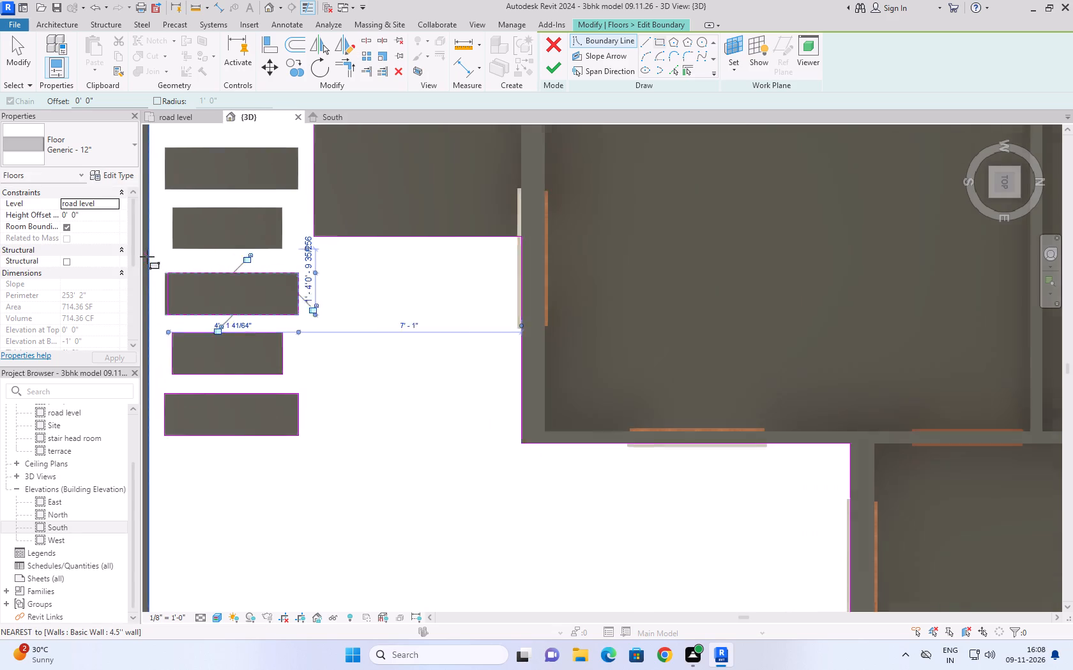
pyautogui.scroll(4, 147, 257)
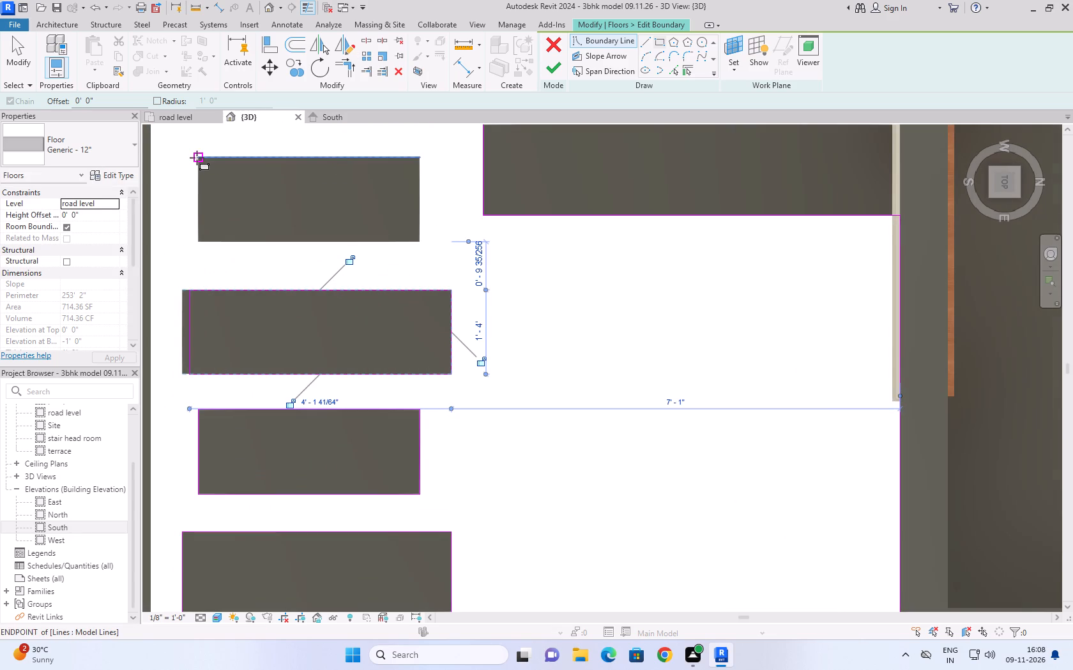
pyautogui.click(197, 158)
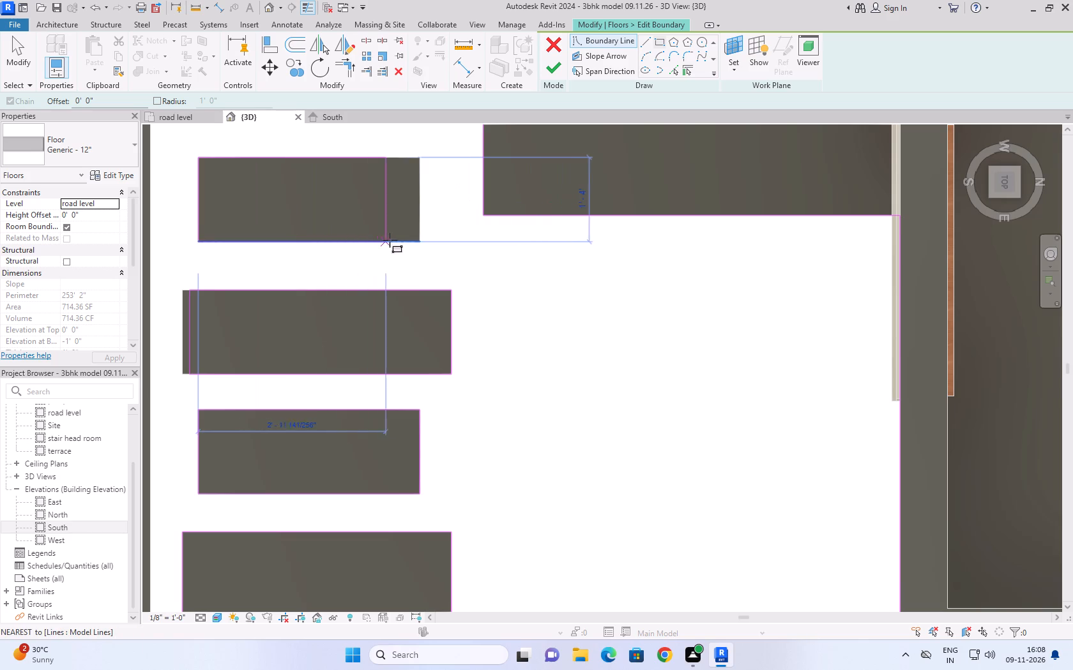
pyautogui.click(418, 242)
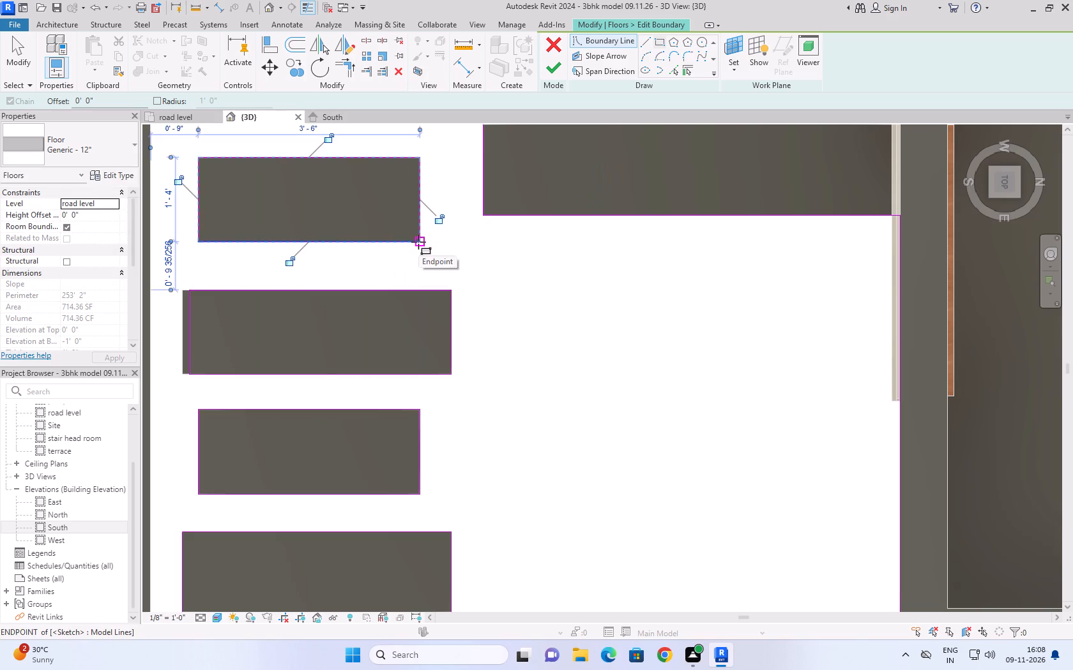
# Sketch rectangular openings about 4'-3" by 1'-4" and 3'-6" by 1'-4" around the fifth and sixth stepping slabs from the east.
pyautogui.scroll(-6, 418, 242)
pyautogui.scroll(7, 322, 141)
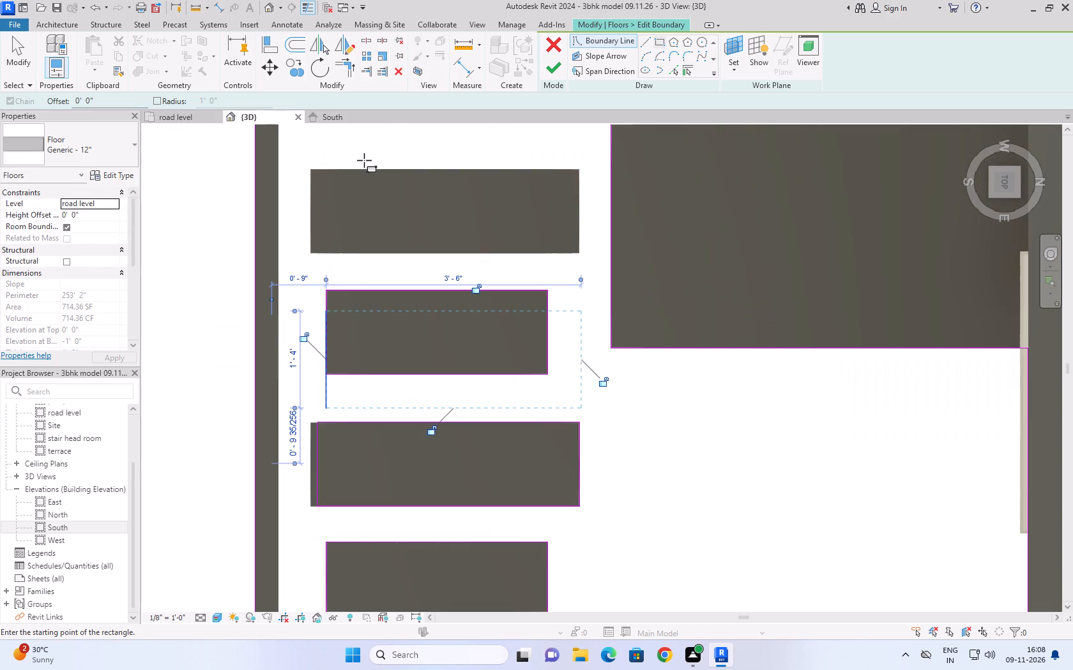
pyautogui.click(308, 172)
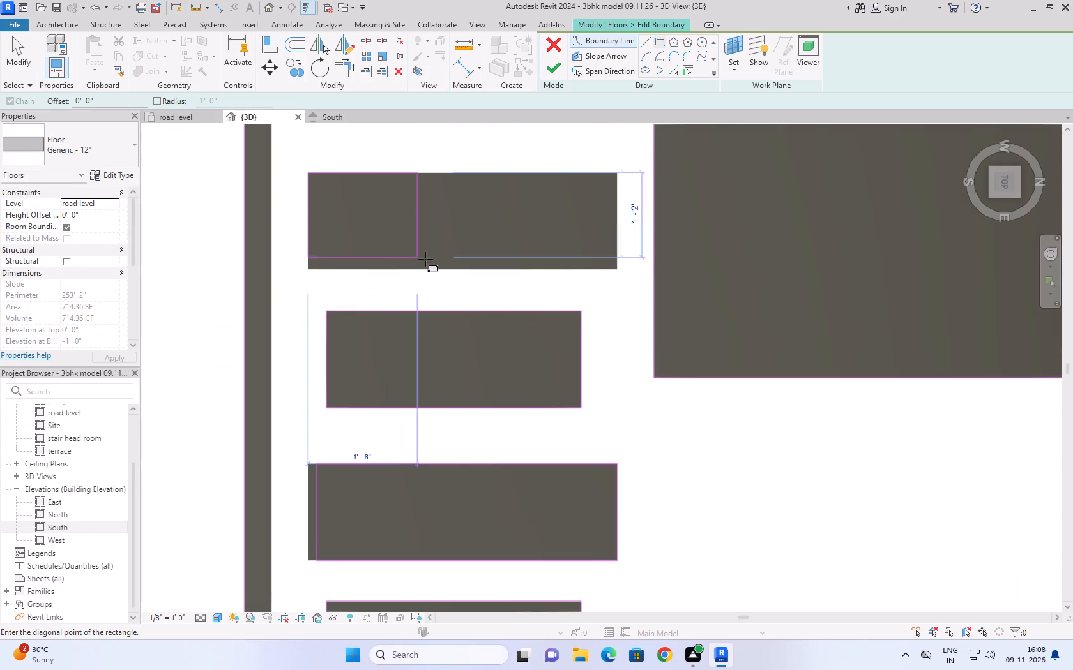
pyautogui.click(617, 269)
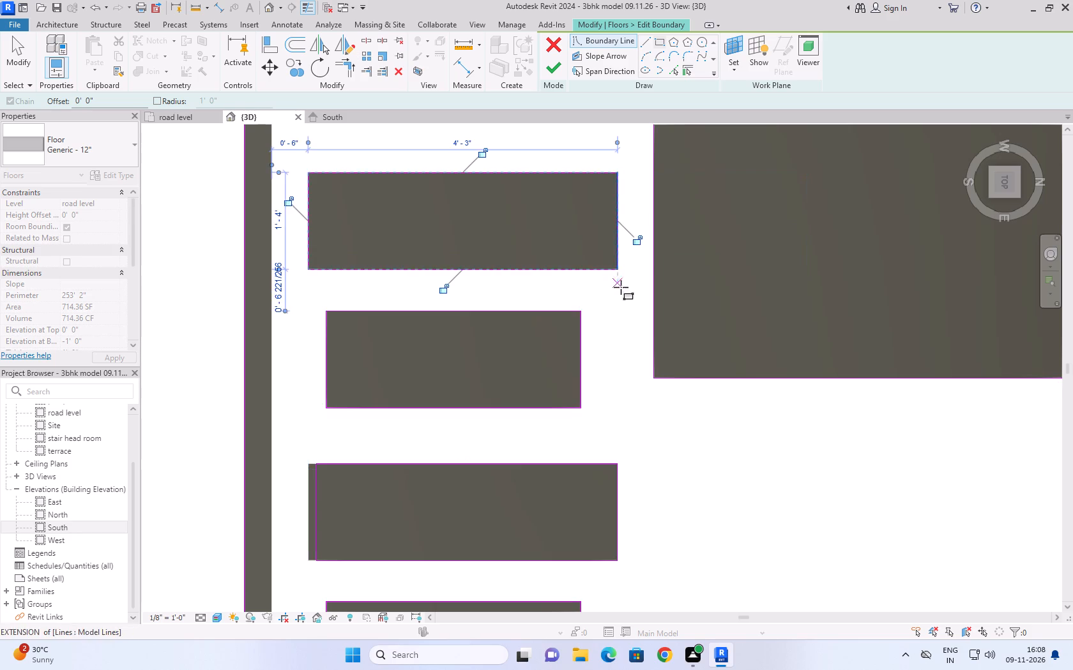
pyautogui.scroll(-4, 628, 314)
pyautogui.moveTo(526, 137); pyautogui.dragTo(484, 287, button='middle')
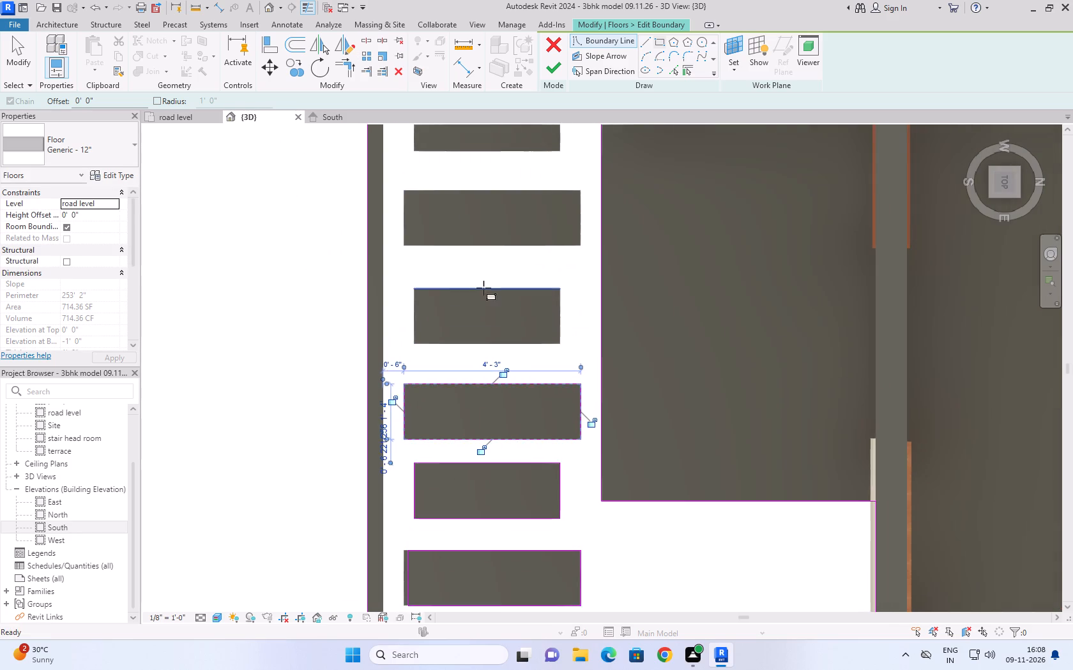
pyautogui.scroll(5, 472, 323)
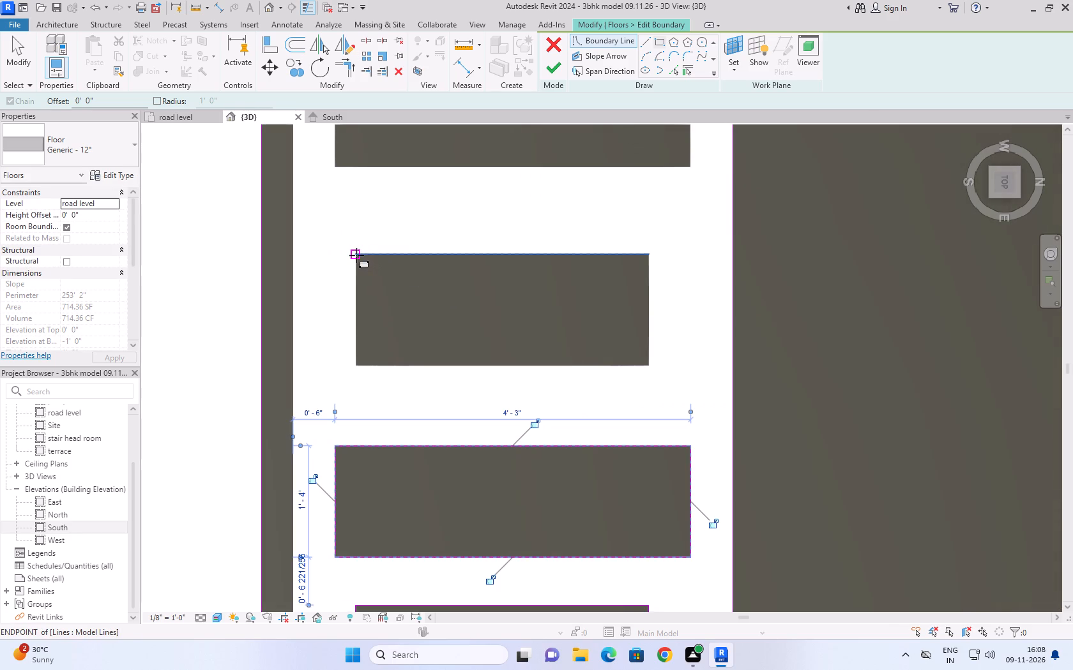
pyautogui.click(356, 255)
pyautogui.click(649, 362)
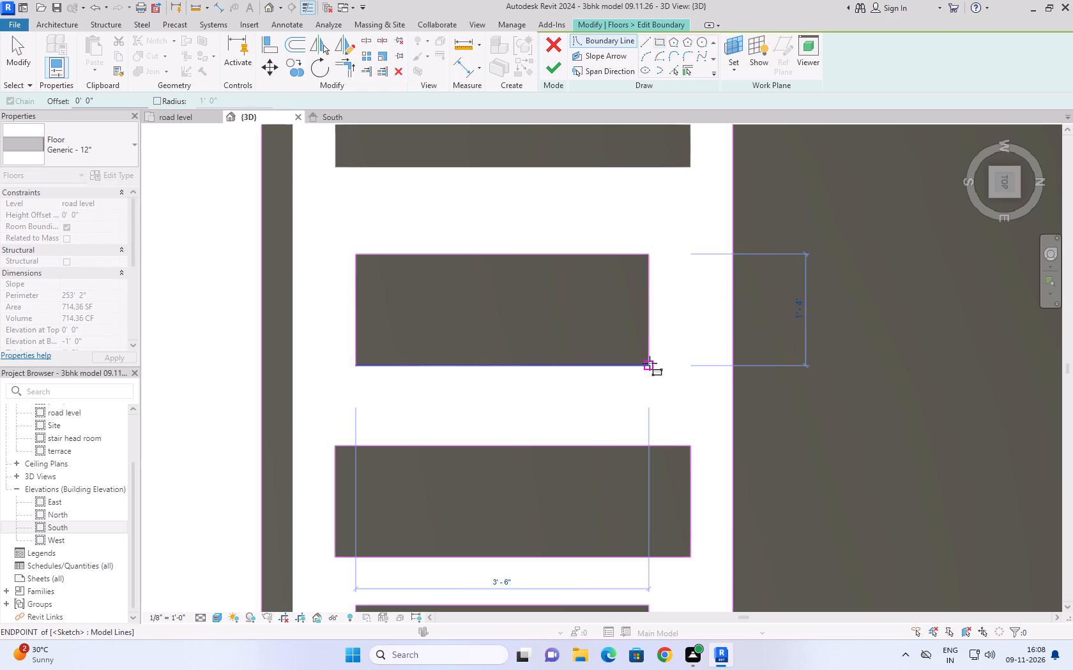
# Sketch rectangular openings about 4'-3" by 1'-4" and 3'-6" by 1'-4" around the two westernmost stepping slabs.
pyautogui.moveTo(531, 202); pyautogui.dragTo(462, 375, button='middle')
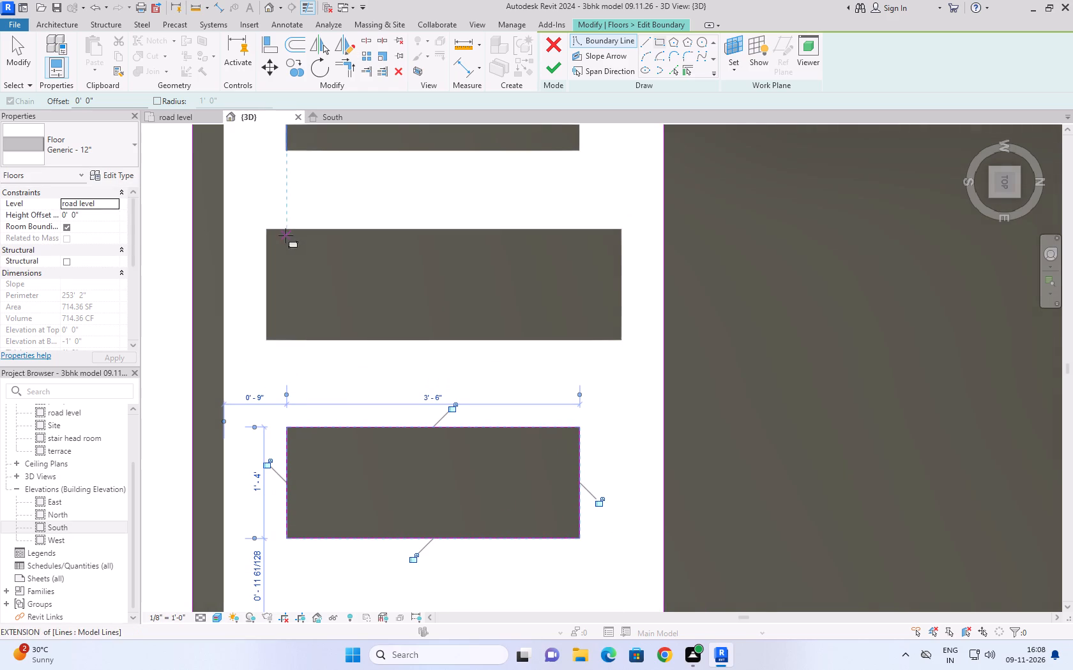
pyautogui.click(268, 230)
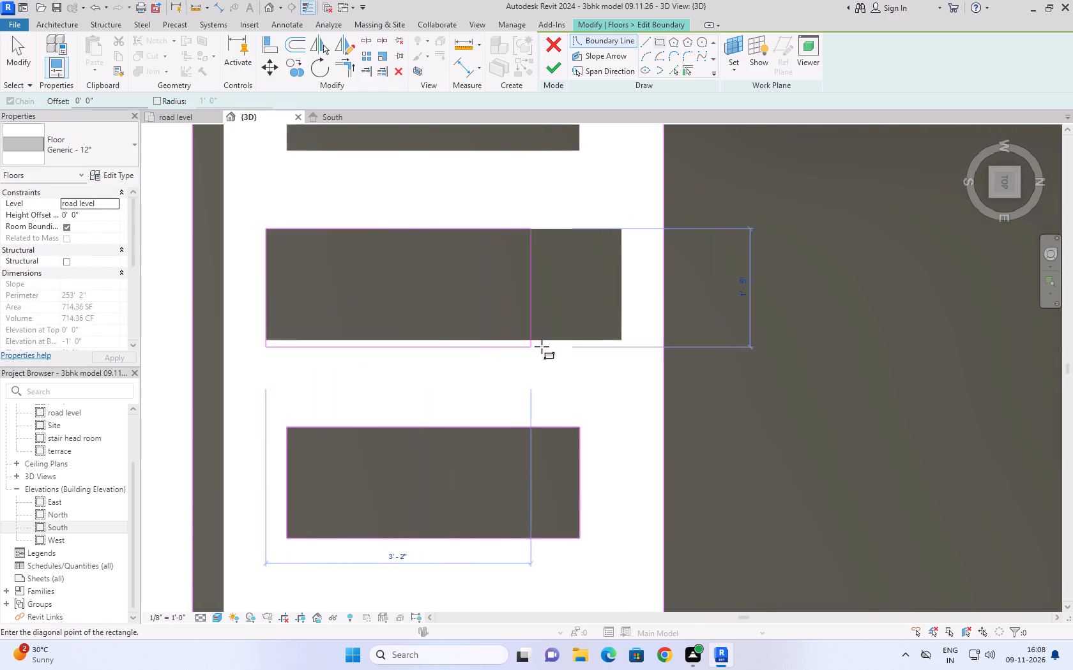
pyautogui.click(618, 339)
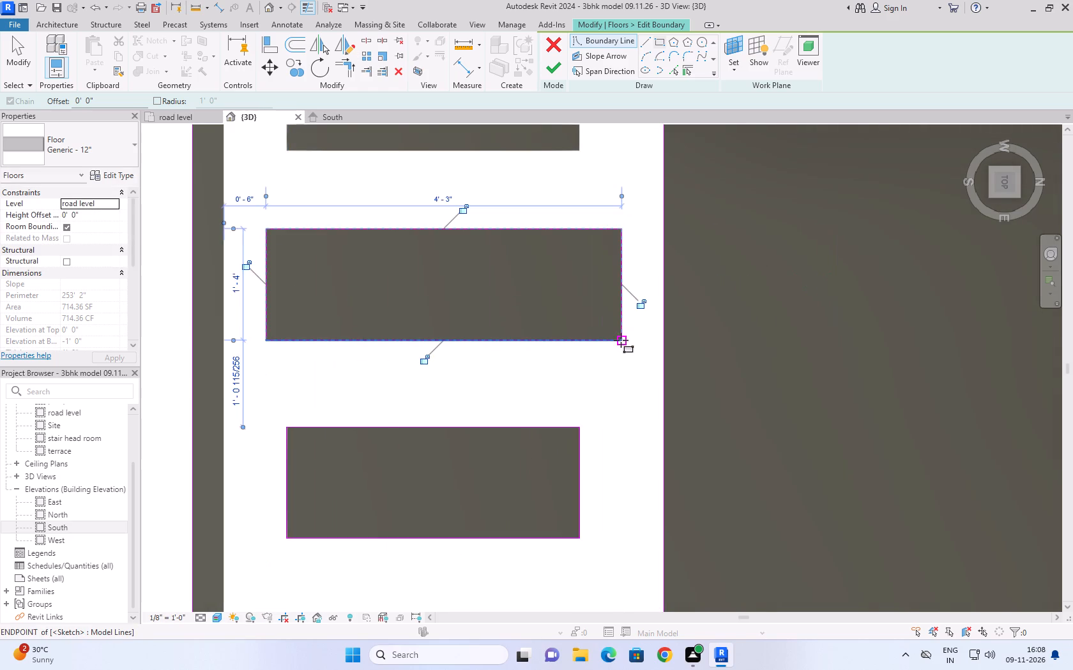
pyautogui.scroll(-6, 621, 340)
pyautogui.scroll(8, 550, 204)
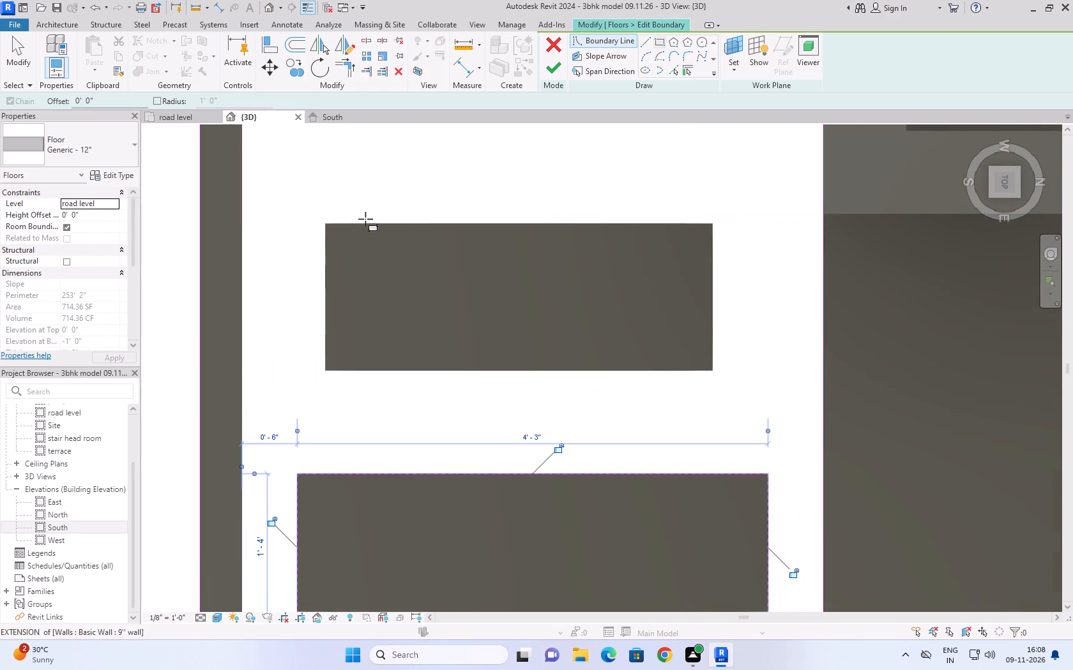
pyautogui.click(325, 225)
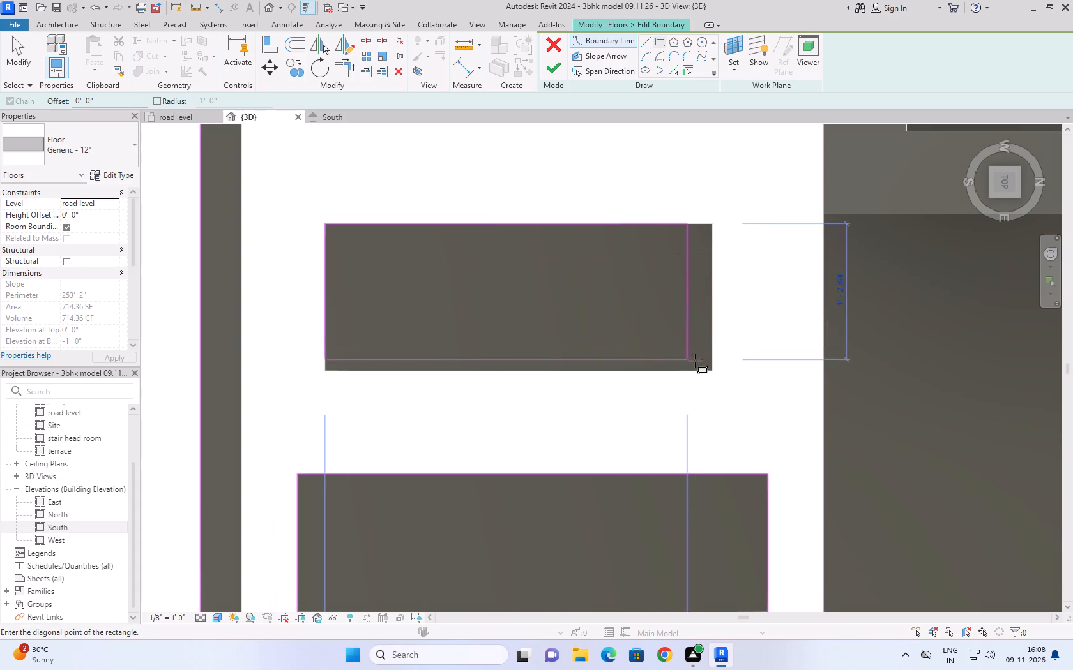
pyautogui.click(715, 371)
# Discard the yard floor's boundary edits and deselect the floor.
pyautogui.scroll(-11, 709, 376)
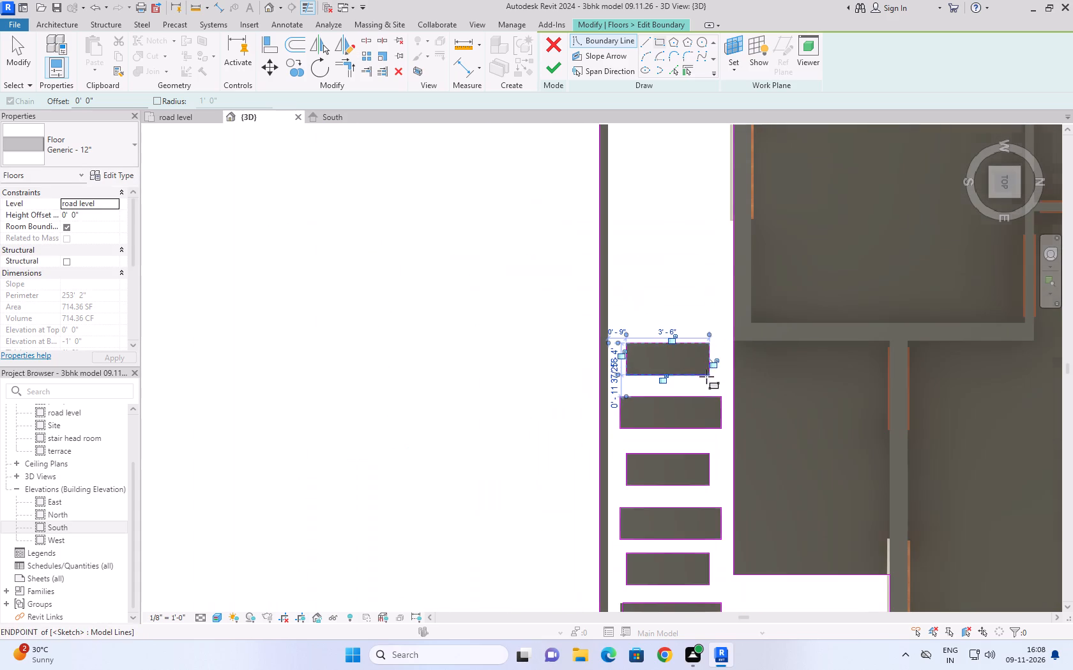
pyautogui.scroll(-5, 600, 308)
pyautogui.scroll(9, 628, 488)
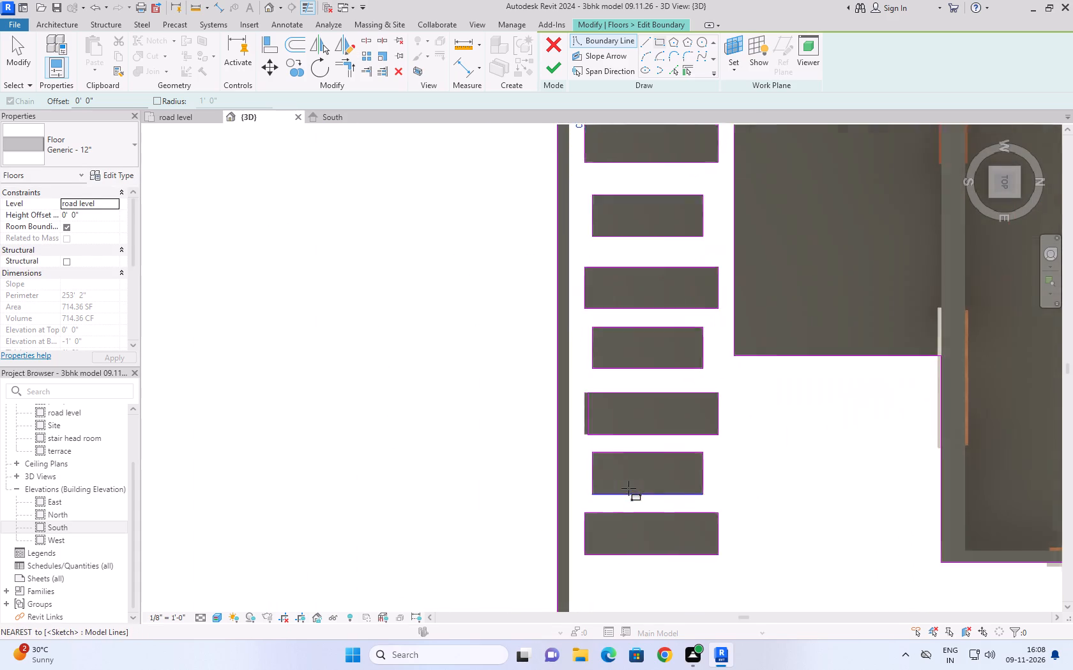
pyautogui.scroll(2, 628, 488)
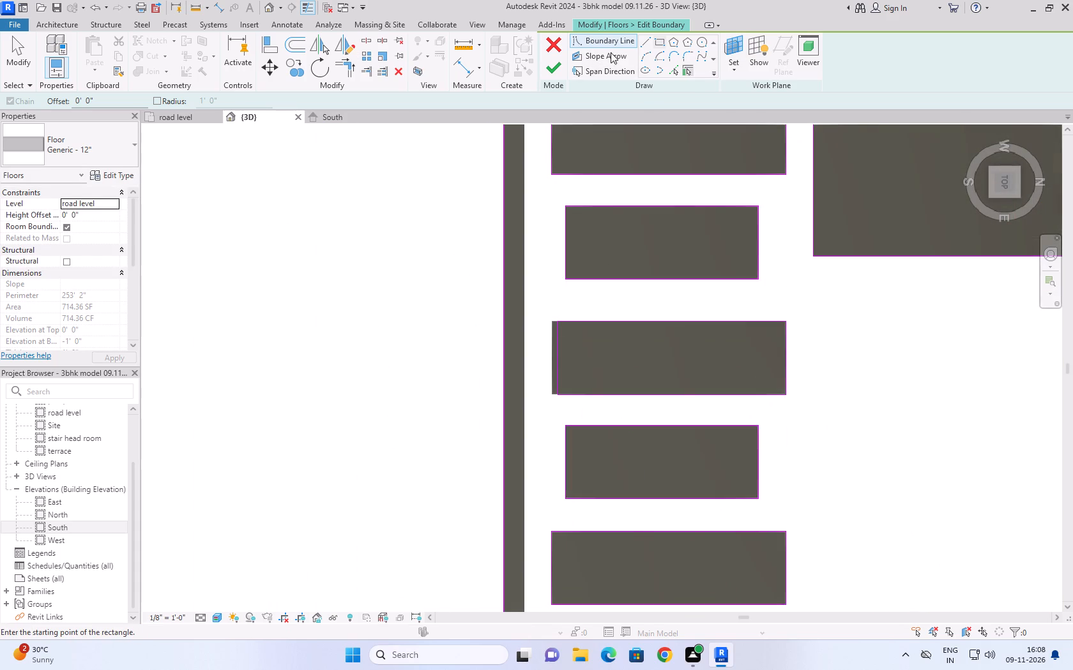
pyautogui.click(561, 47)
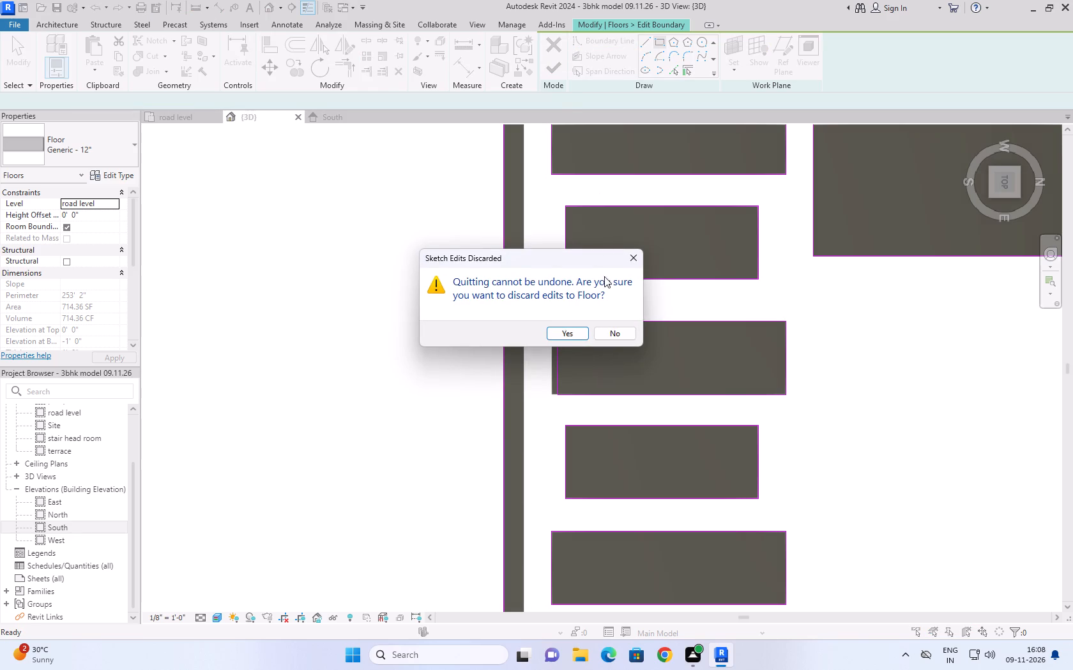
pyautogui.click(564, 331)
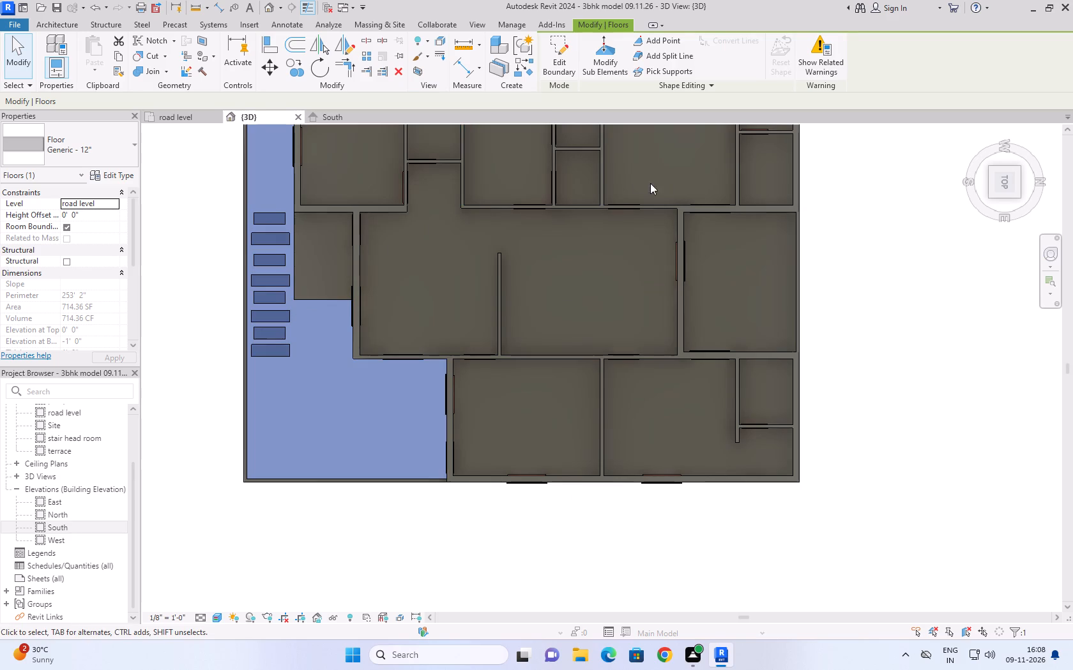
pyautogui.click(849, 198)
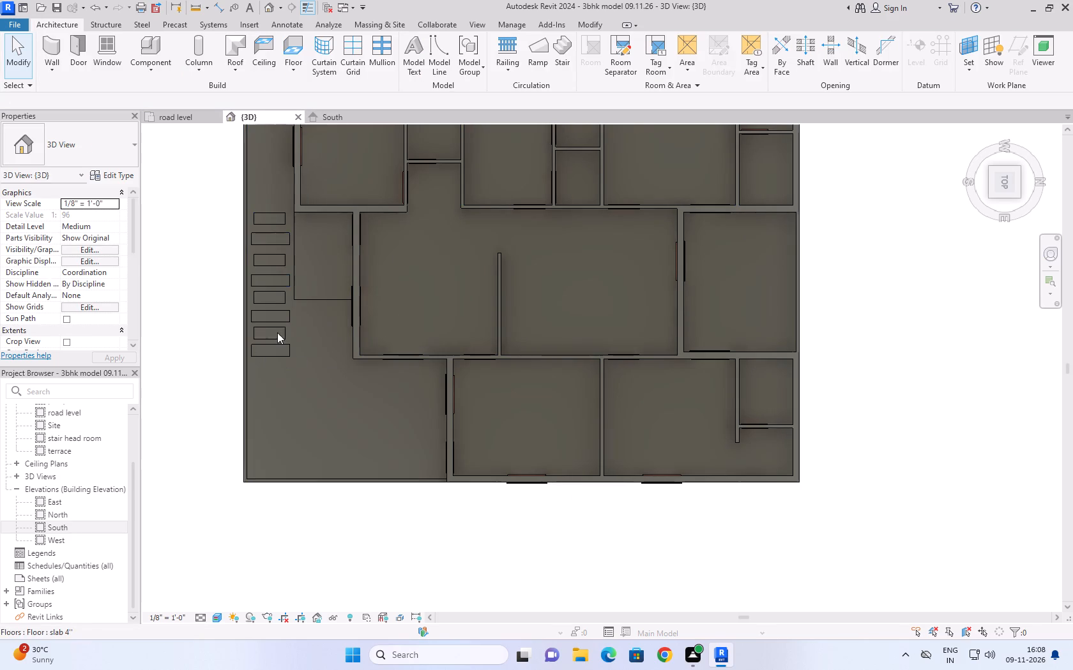
# Examine the yard floor and the ground floor slab around the front entrance in the home 3D view.
pyautogui.scroll(-4, 294, 422)
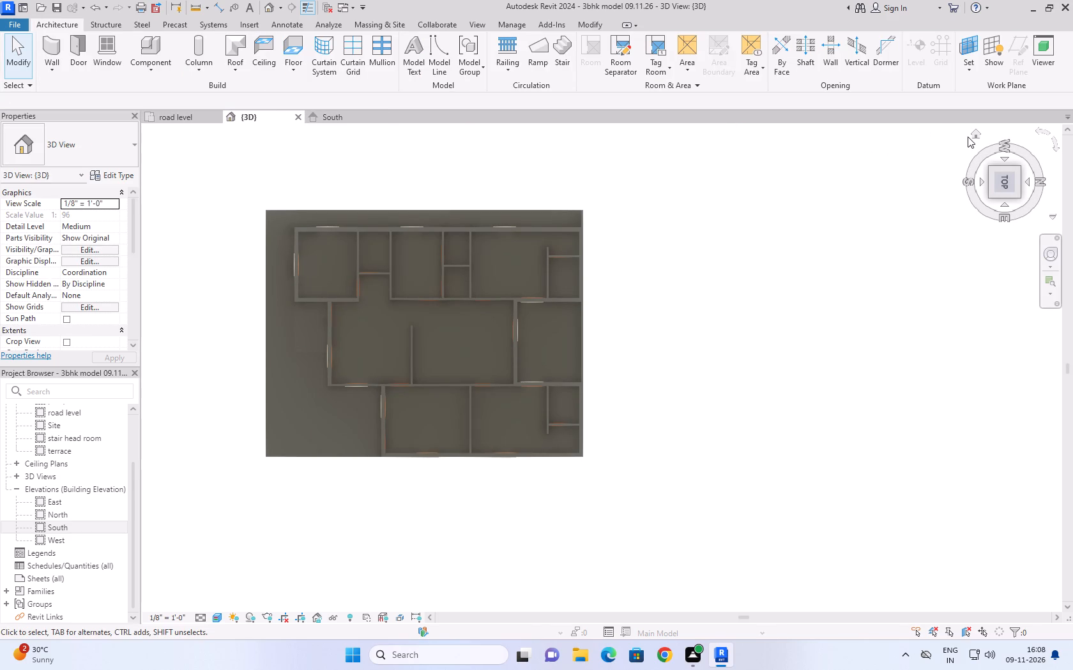
pyautogui.click(968, 137)
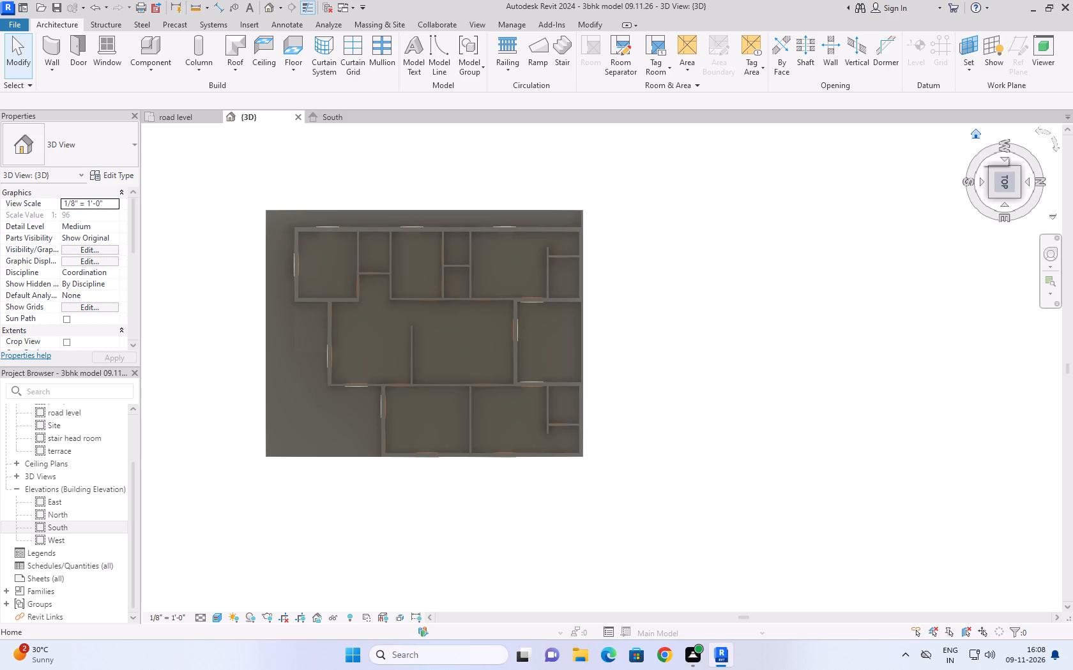
pyautogui.click(975, 137)
pyautogui.scroll(3, 733, 489)
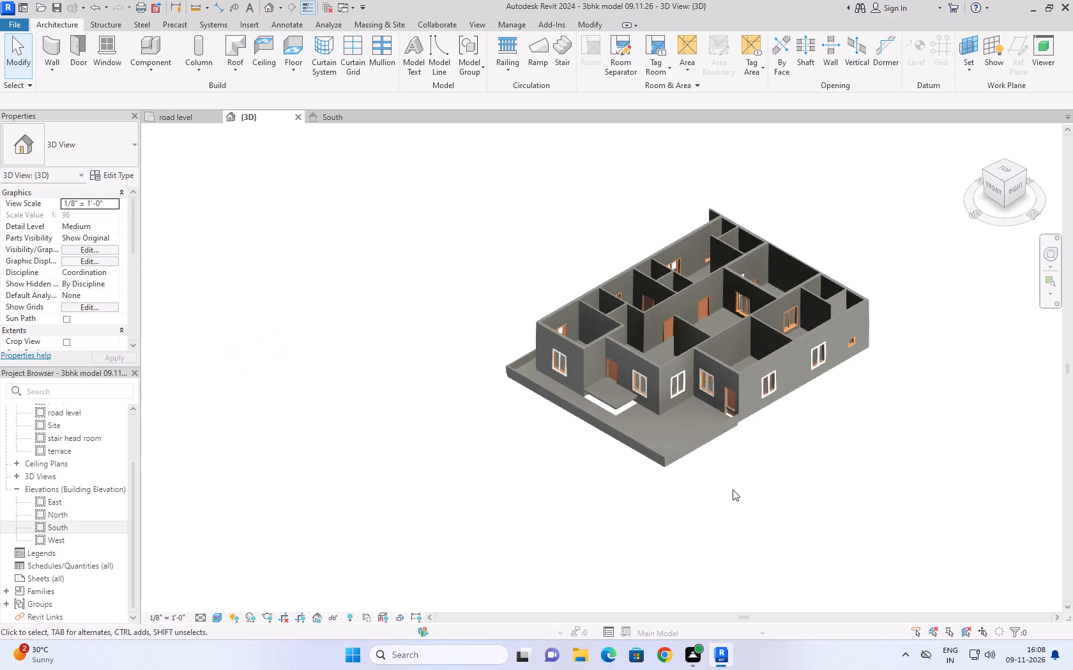
pyautogui.scroll(4, 733, 489)
pyautogui.moveTo(508, 452); pyautogui.dragTo(236, 583, button='middle')
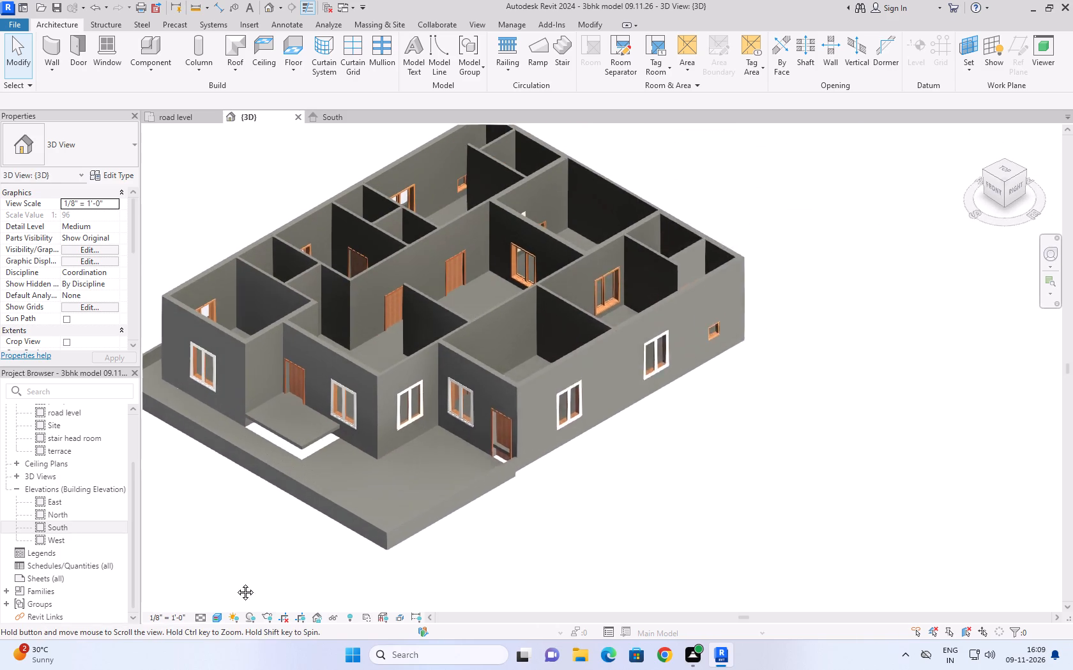
pyautogui.moveTo(236, 583); pyautogui.dragTo(221, 590, button='middle')
pyautogui.scroll(5, 194, 489)
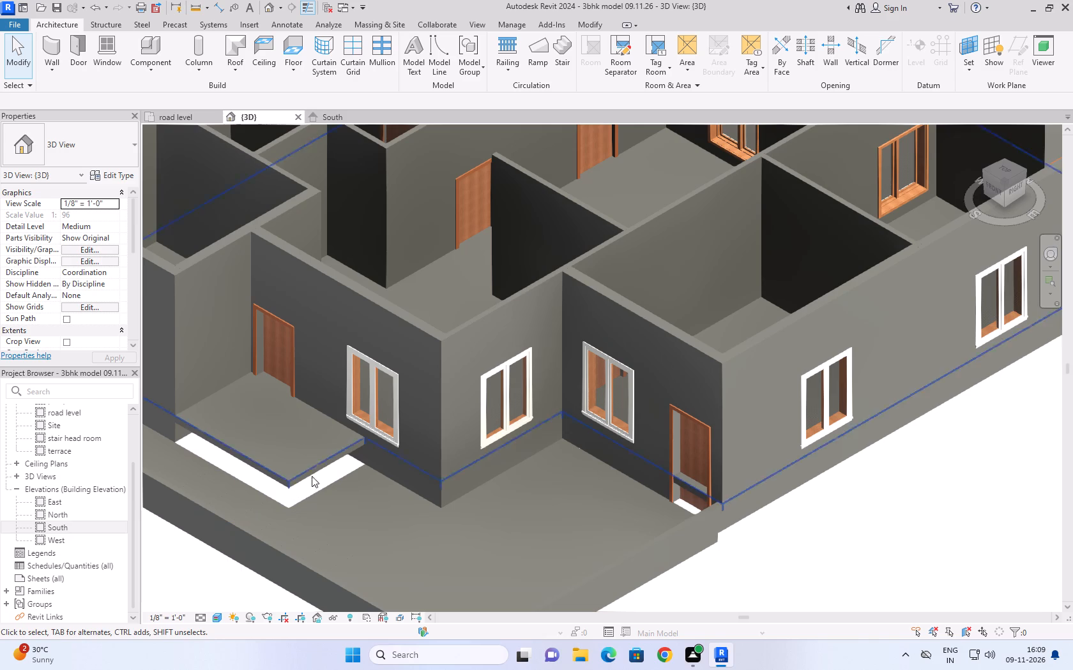
pyautogui.click(325, 490)
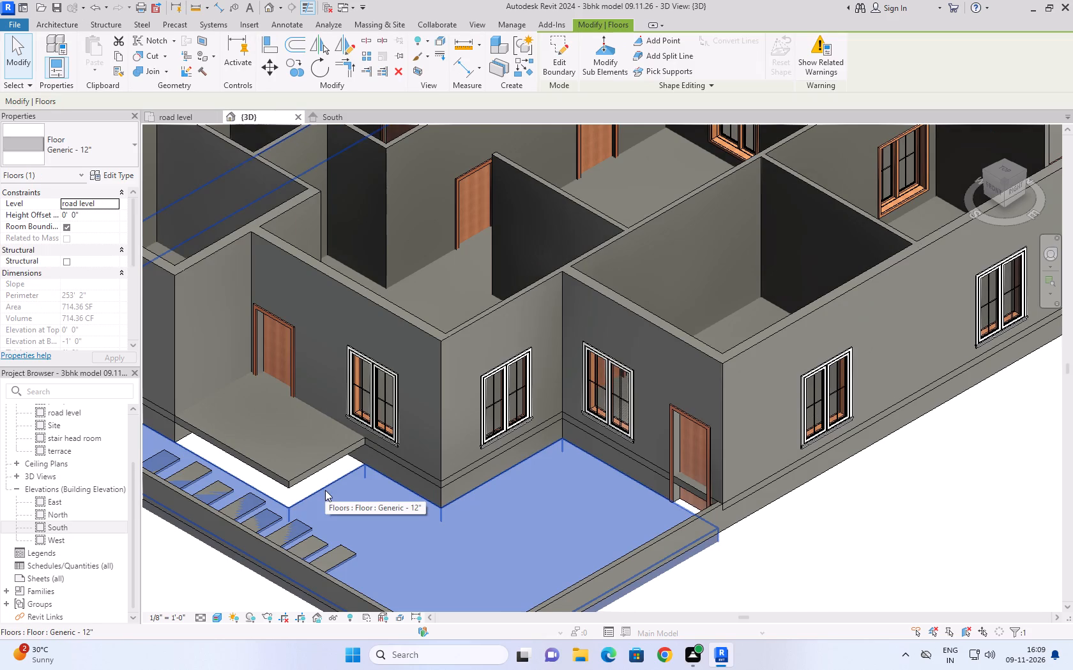
pyautogui.click(489, 458)
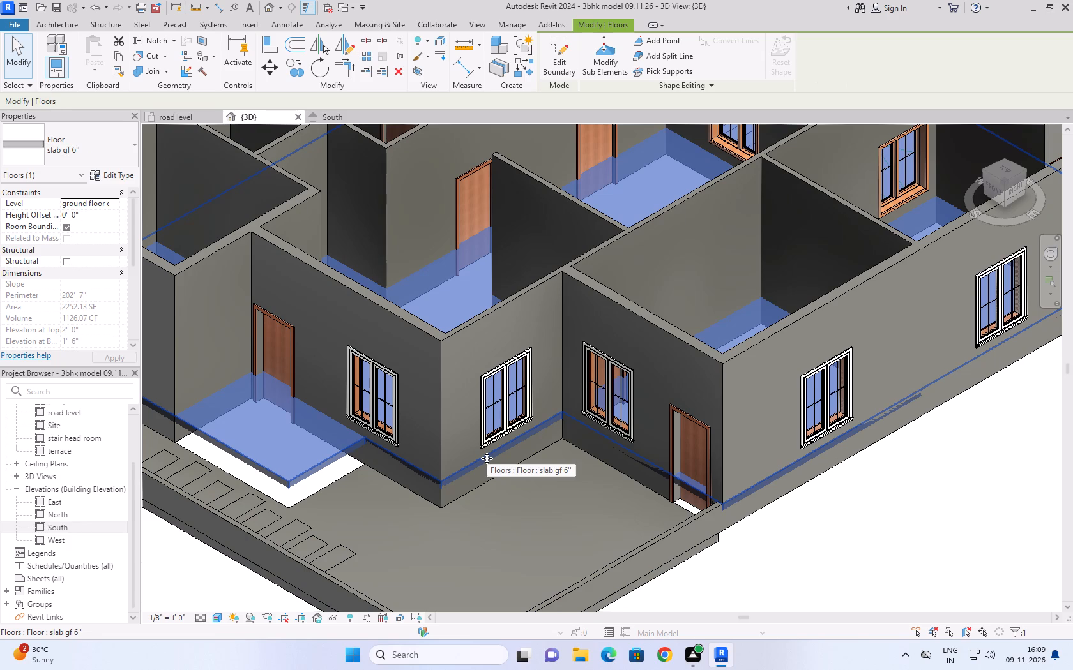
# Examine how the yard floor, ground floor slab and outer walls meet around the front of the house in 3D.
pyautogui.click(492, 471)
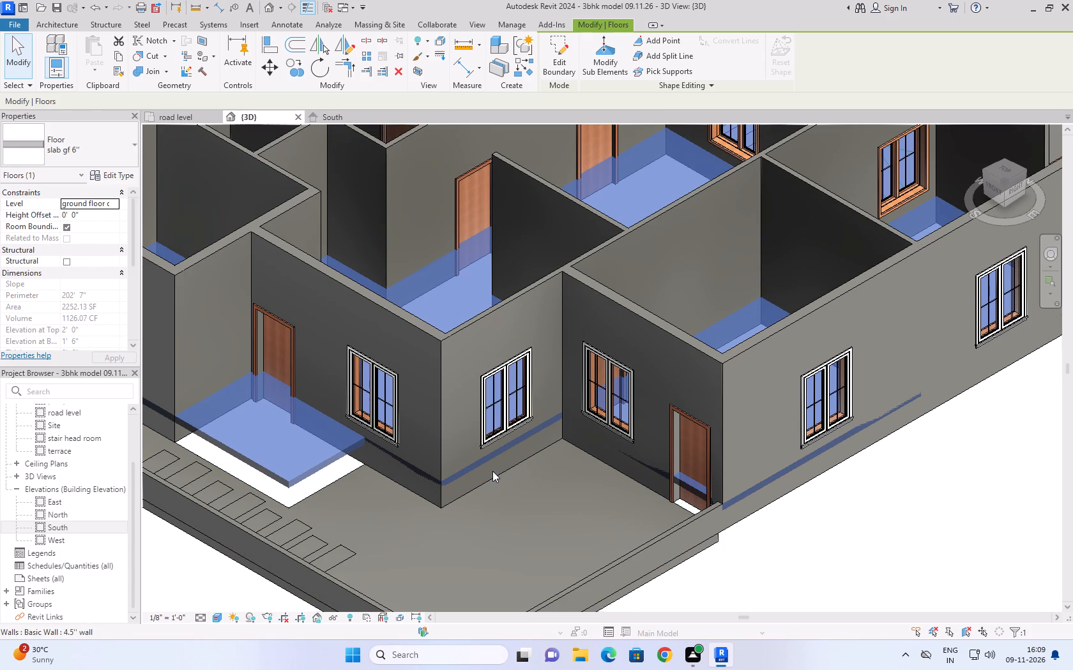
pyautogui.click(494, 478)
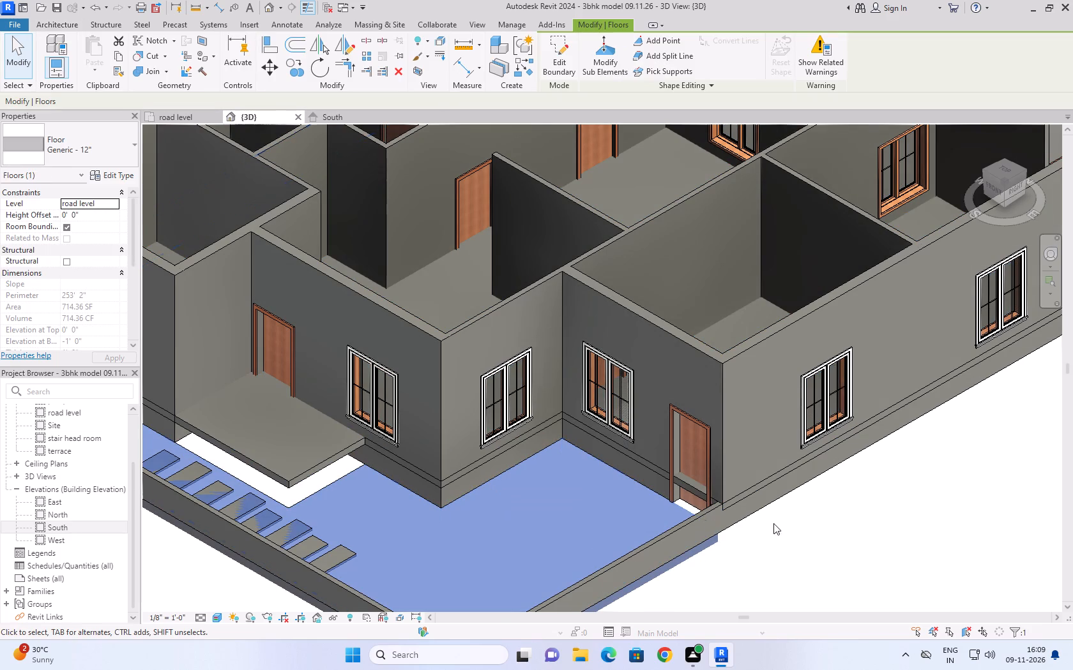
pyautogui.click(796, 512)
pyautogui.click(778, 479)
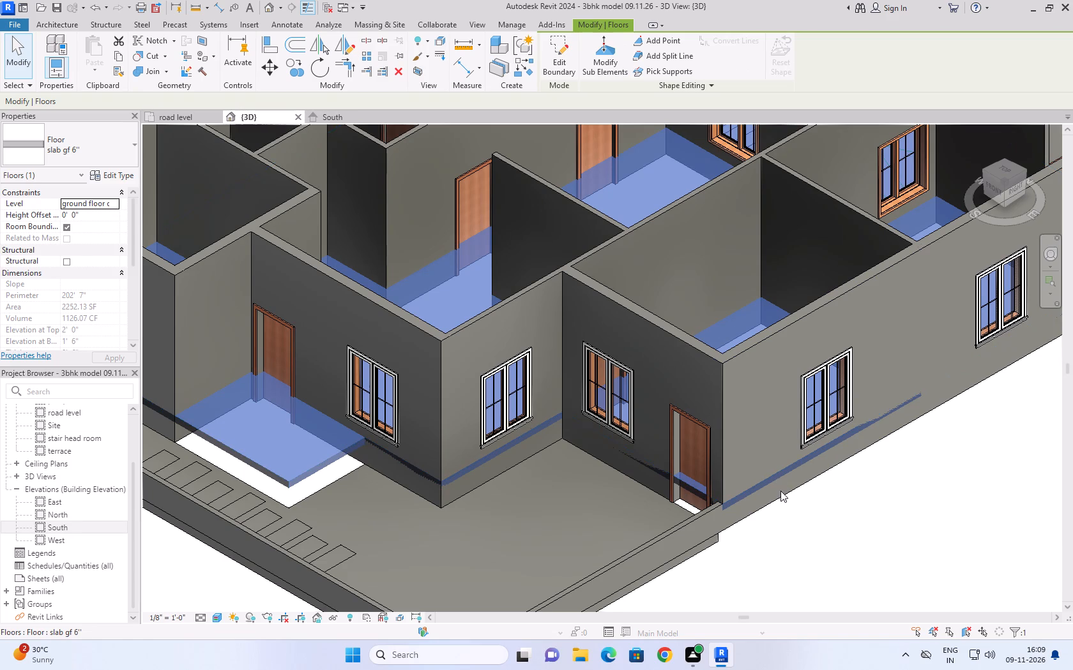
pyautogui.click(783, 497)
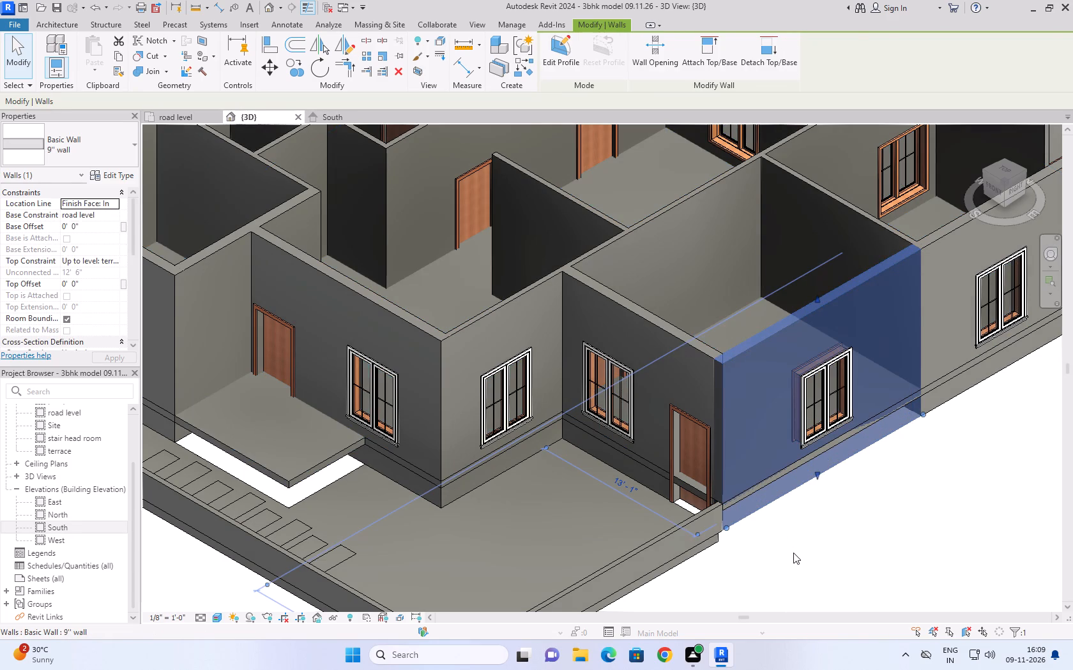
pyautogui.click(793, 553)
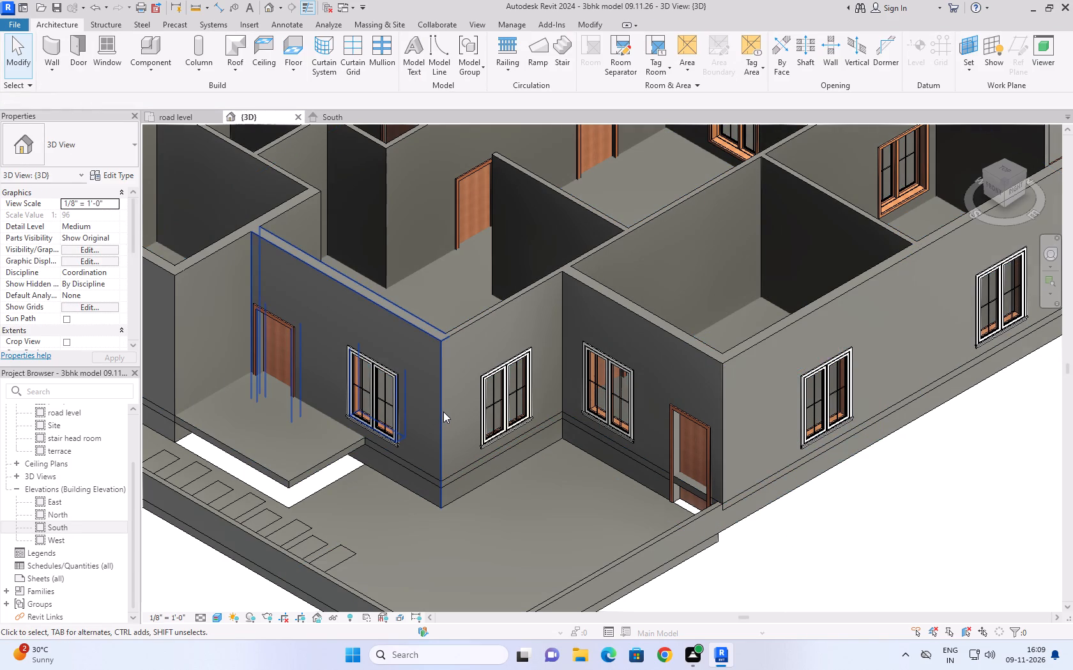
pyautogui.click(443, 412)
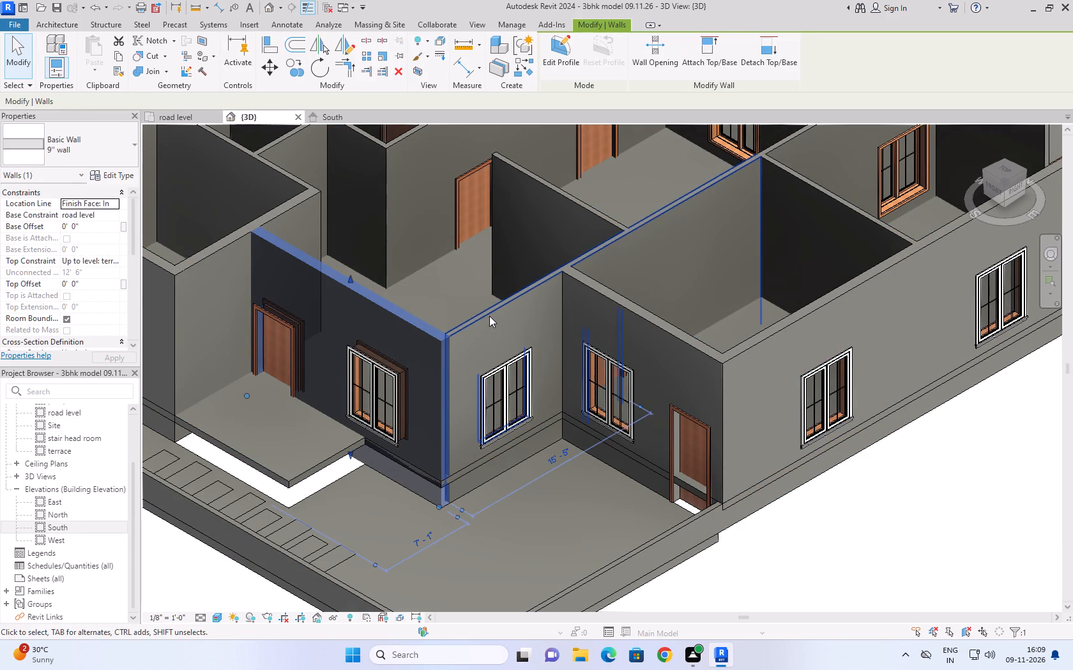
pyautogui.click(489, 316)
pyautogui.click(876, 487)
pyautogui.scroll(-2, 876, 487)
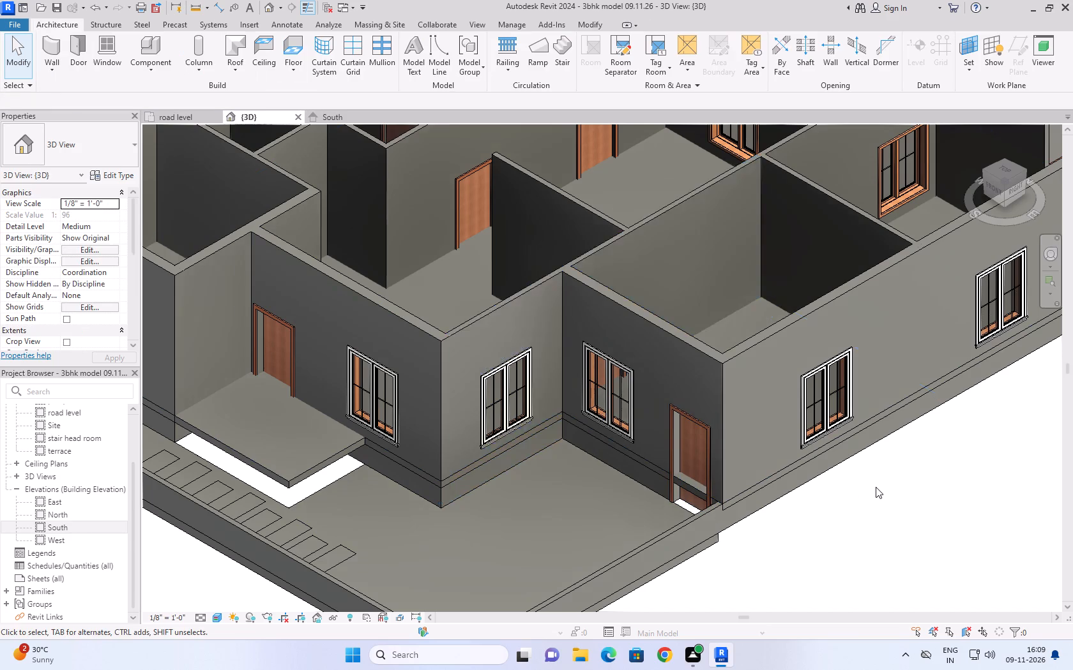
pyautogui.scroll(-5, 876, 487)
pyautogui.scroll(6, 745, 580)
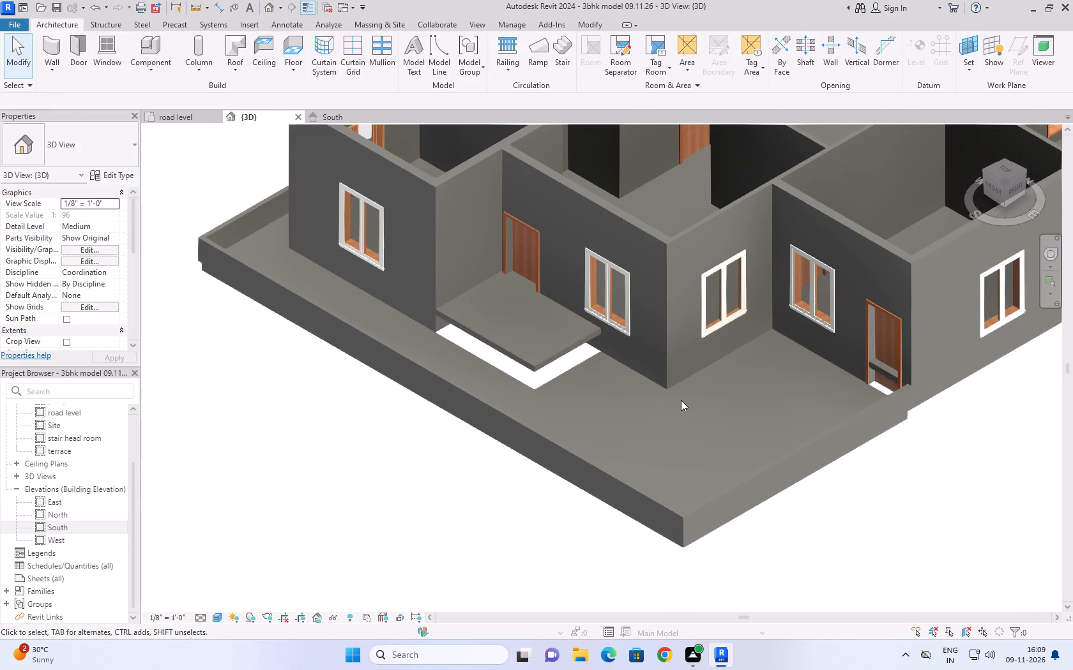
pyautogui.moveTo(681, 400); pyautogui.dragTo(600, 480, button='middle')
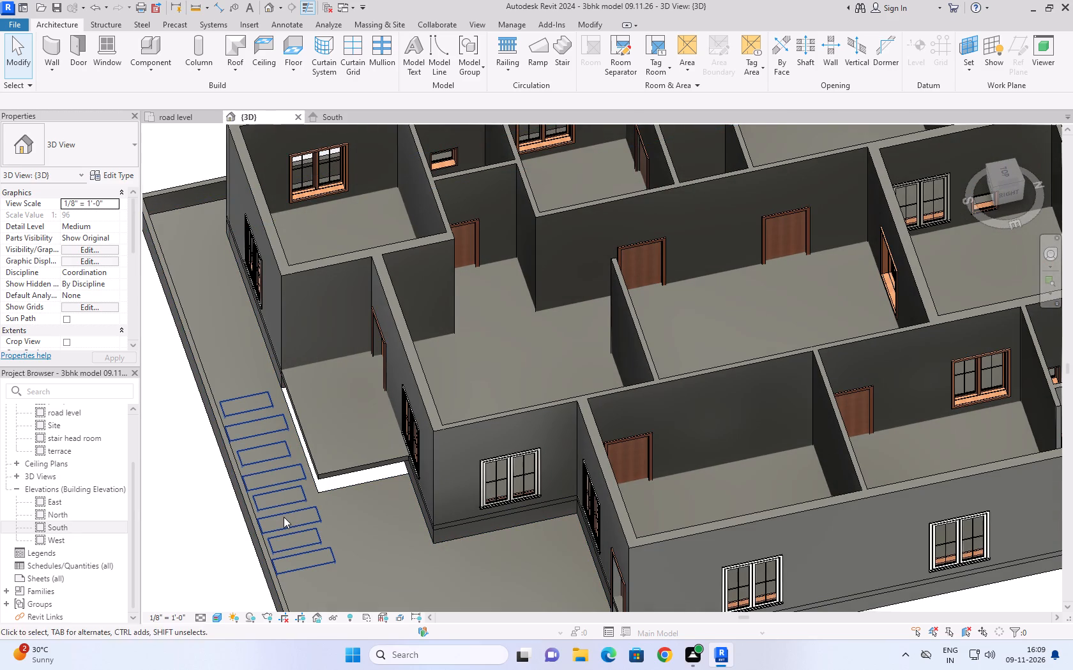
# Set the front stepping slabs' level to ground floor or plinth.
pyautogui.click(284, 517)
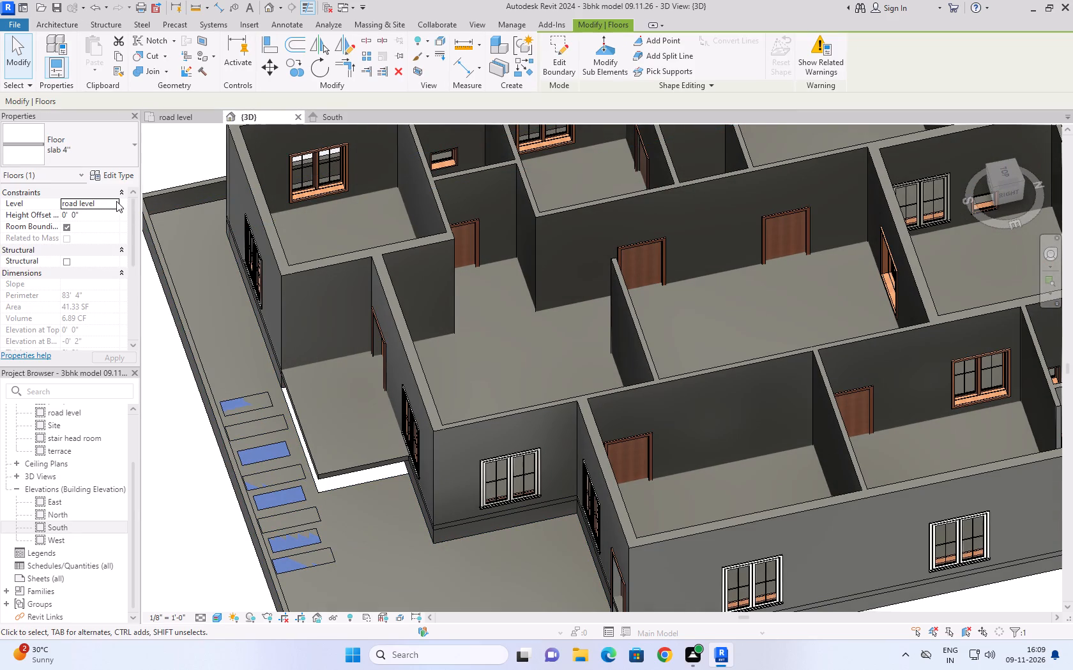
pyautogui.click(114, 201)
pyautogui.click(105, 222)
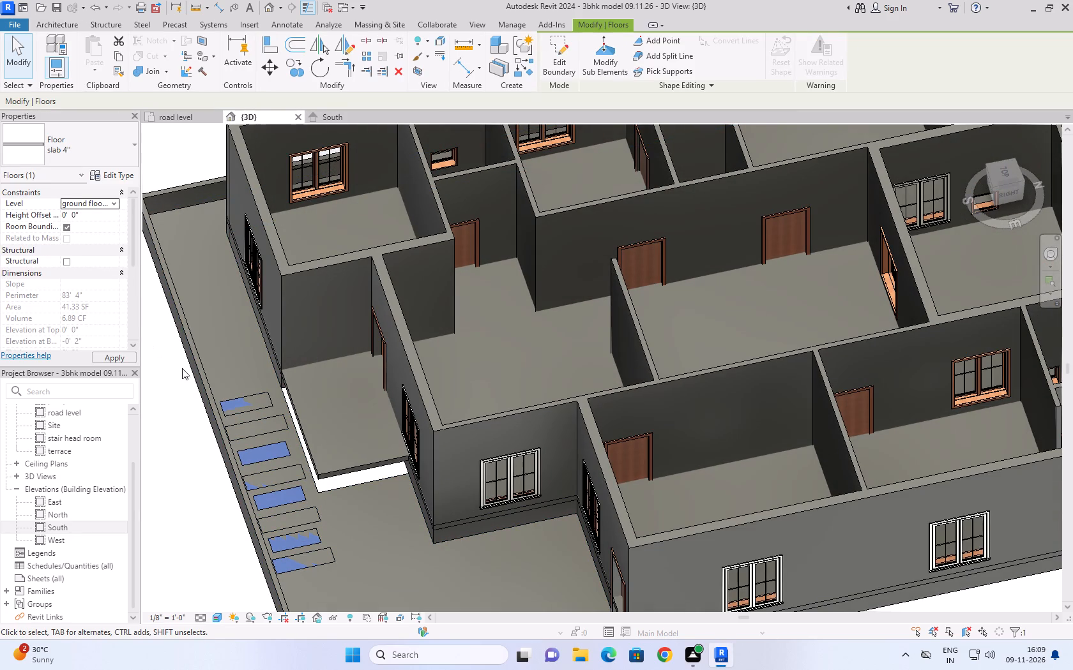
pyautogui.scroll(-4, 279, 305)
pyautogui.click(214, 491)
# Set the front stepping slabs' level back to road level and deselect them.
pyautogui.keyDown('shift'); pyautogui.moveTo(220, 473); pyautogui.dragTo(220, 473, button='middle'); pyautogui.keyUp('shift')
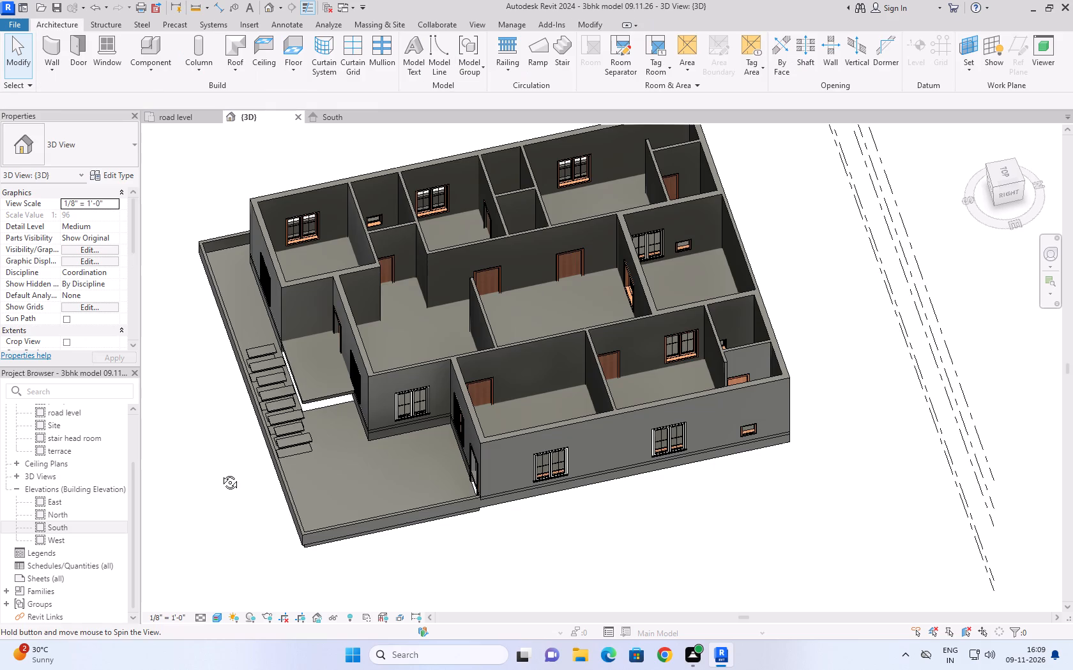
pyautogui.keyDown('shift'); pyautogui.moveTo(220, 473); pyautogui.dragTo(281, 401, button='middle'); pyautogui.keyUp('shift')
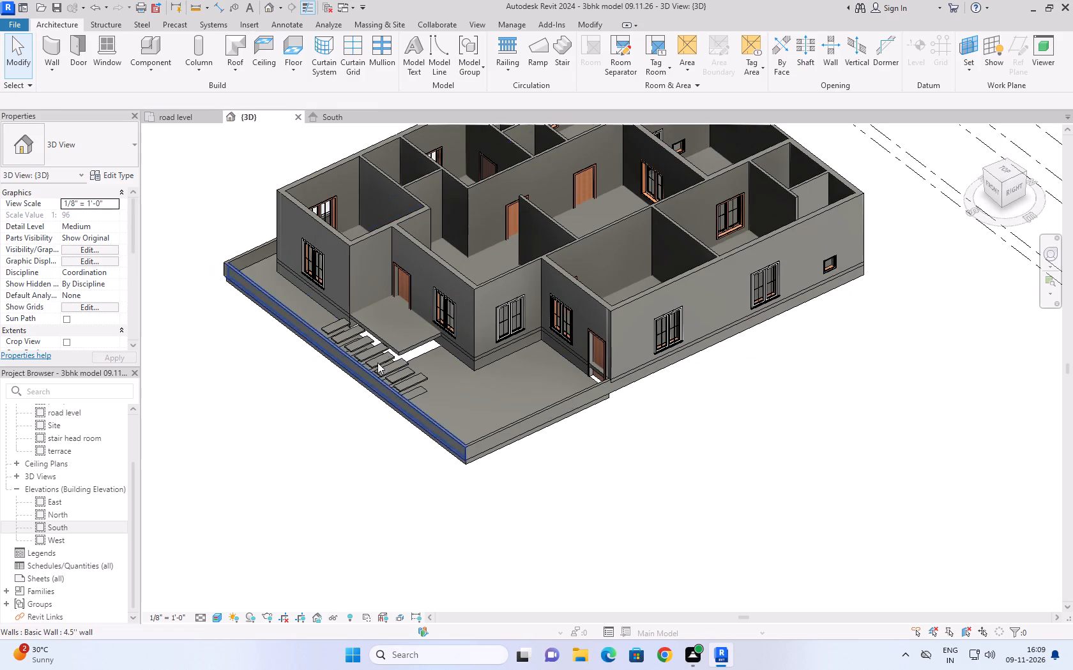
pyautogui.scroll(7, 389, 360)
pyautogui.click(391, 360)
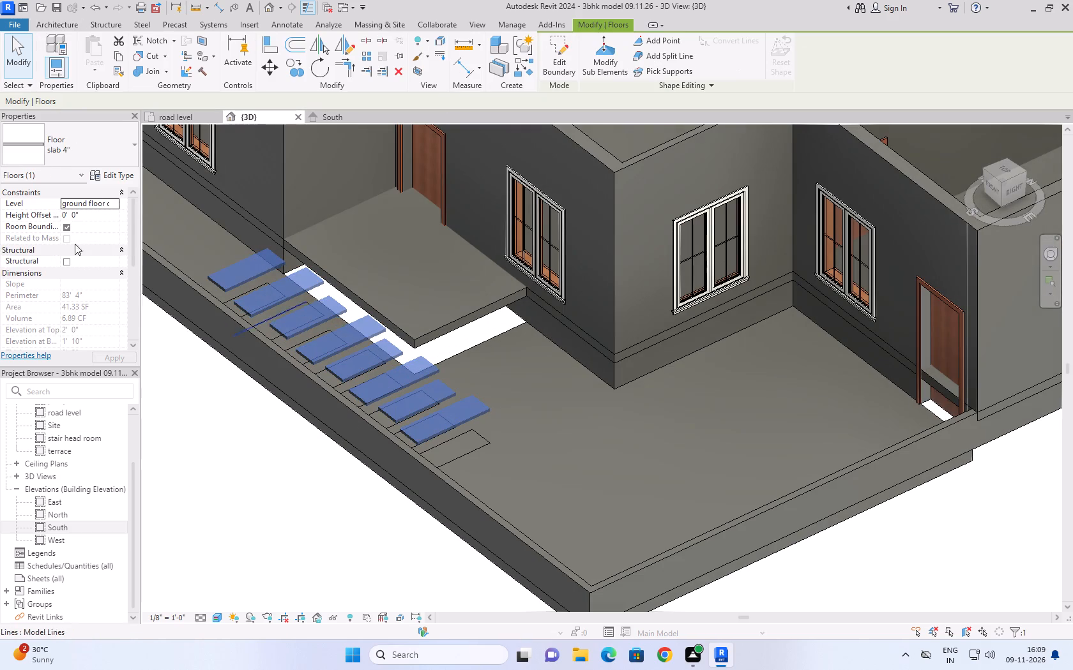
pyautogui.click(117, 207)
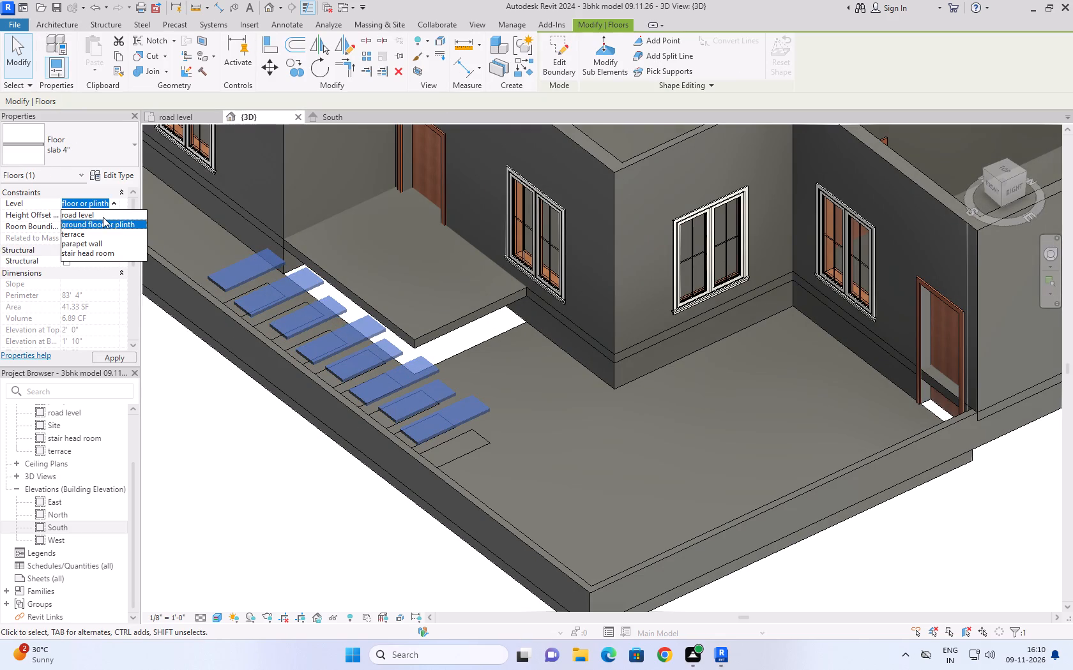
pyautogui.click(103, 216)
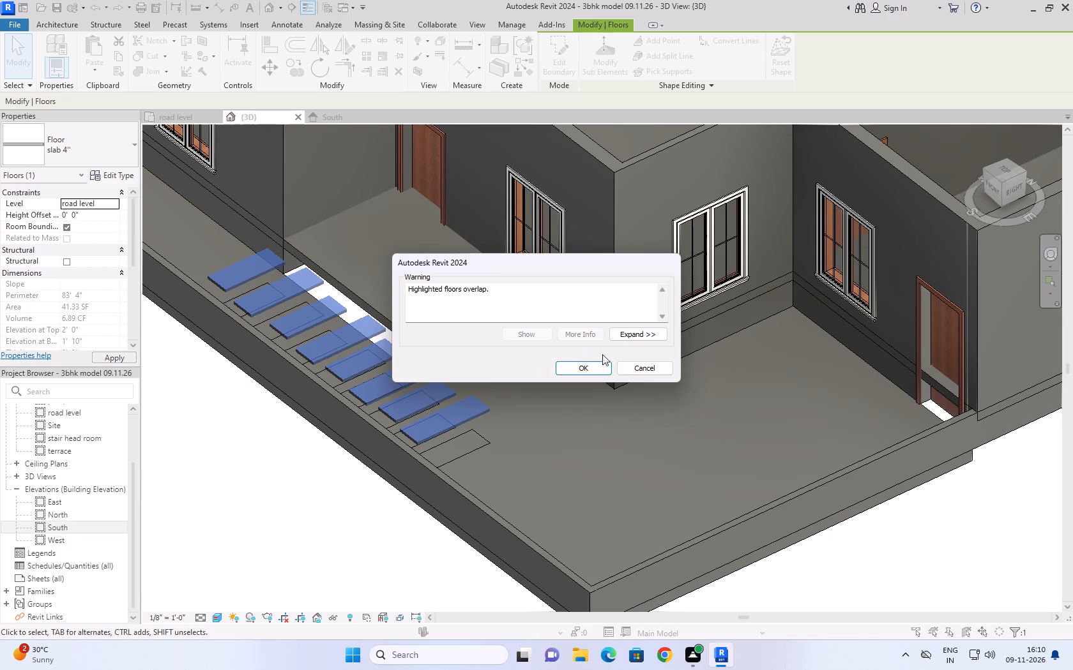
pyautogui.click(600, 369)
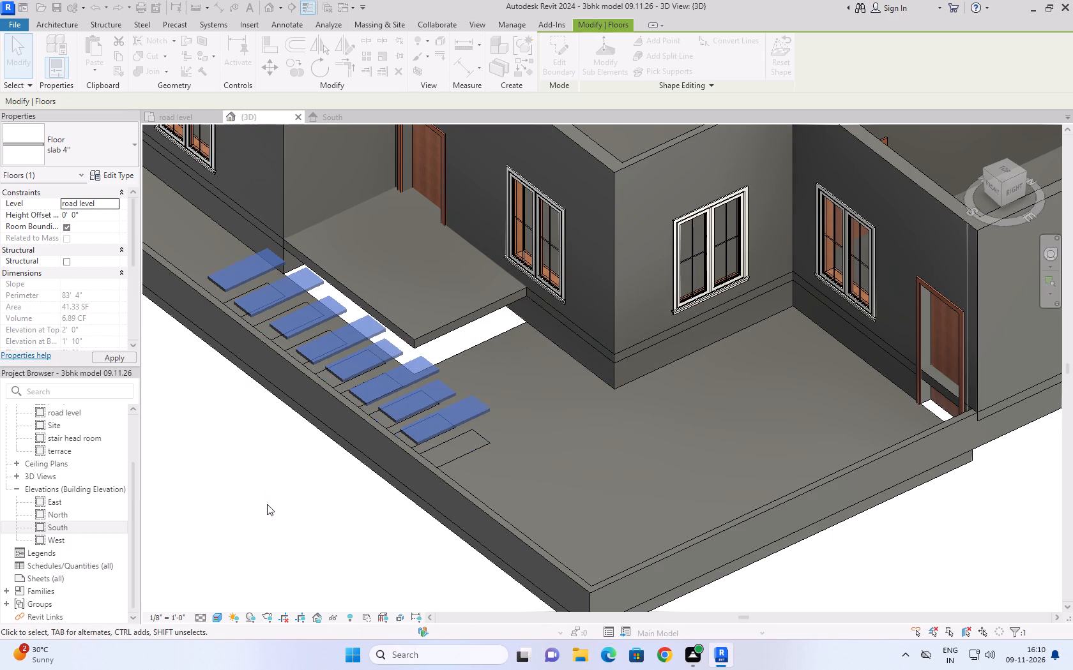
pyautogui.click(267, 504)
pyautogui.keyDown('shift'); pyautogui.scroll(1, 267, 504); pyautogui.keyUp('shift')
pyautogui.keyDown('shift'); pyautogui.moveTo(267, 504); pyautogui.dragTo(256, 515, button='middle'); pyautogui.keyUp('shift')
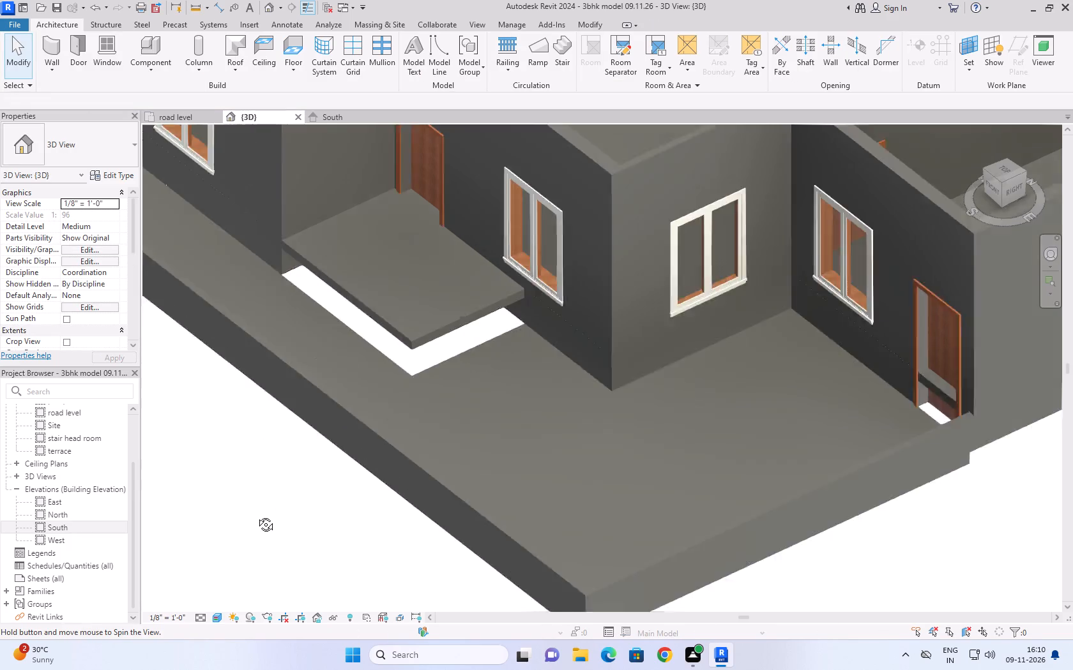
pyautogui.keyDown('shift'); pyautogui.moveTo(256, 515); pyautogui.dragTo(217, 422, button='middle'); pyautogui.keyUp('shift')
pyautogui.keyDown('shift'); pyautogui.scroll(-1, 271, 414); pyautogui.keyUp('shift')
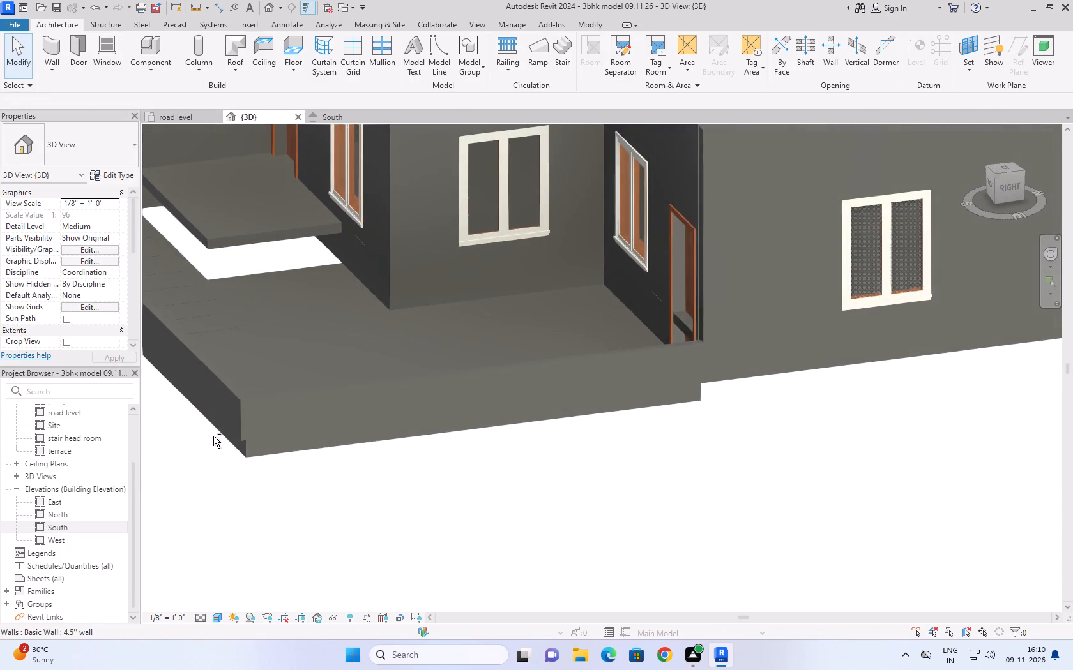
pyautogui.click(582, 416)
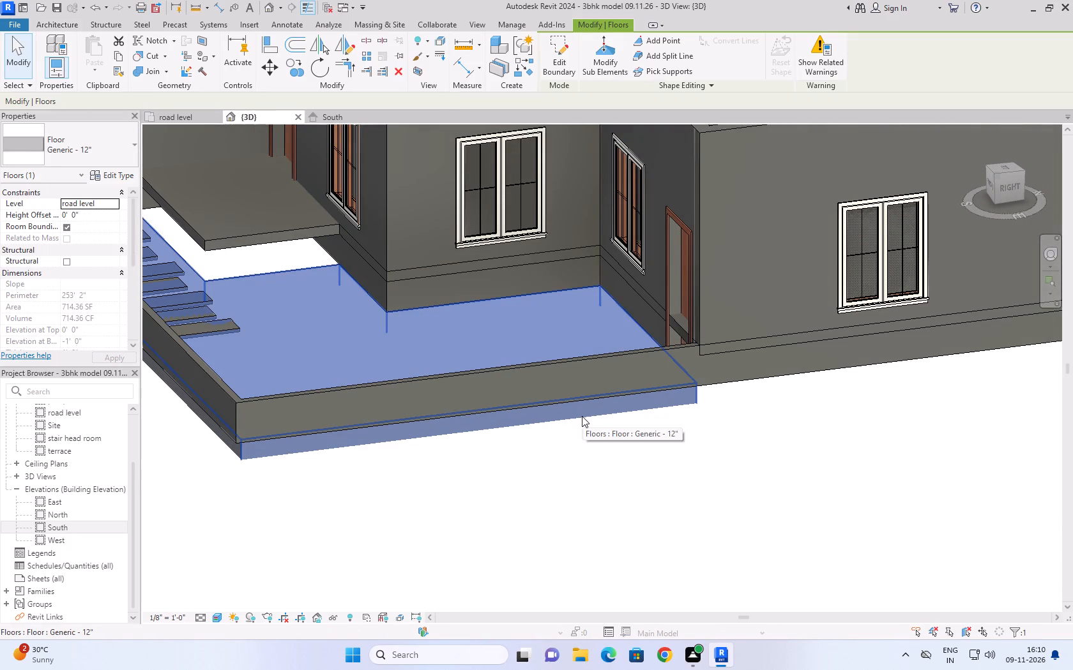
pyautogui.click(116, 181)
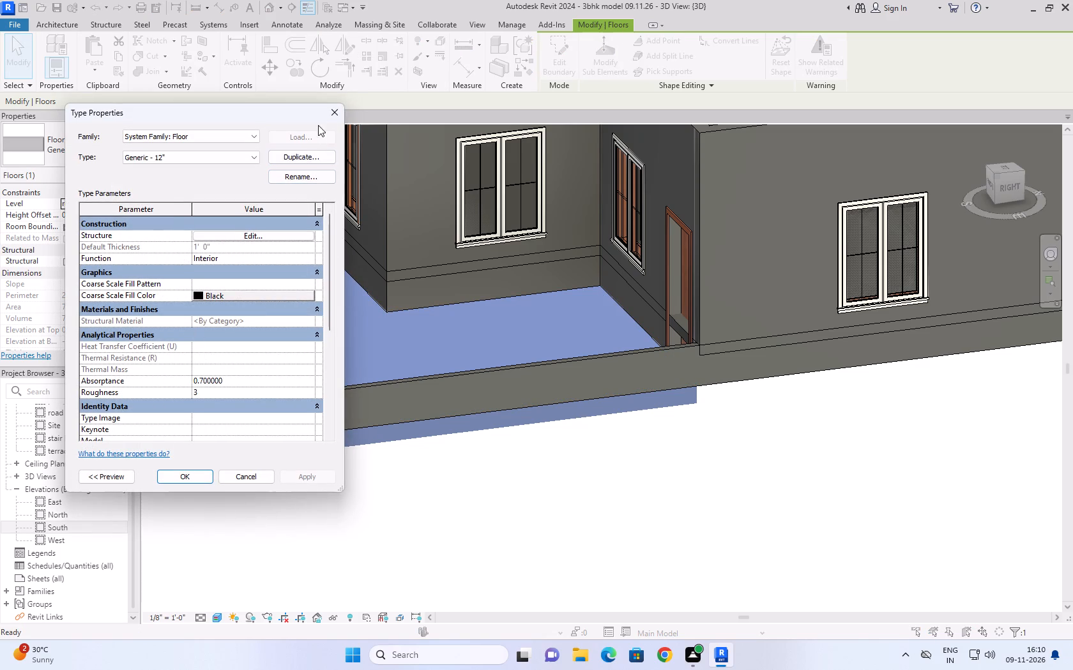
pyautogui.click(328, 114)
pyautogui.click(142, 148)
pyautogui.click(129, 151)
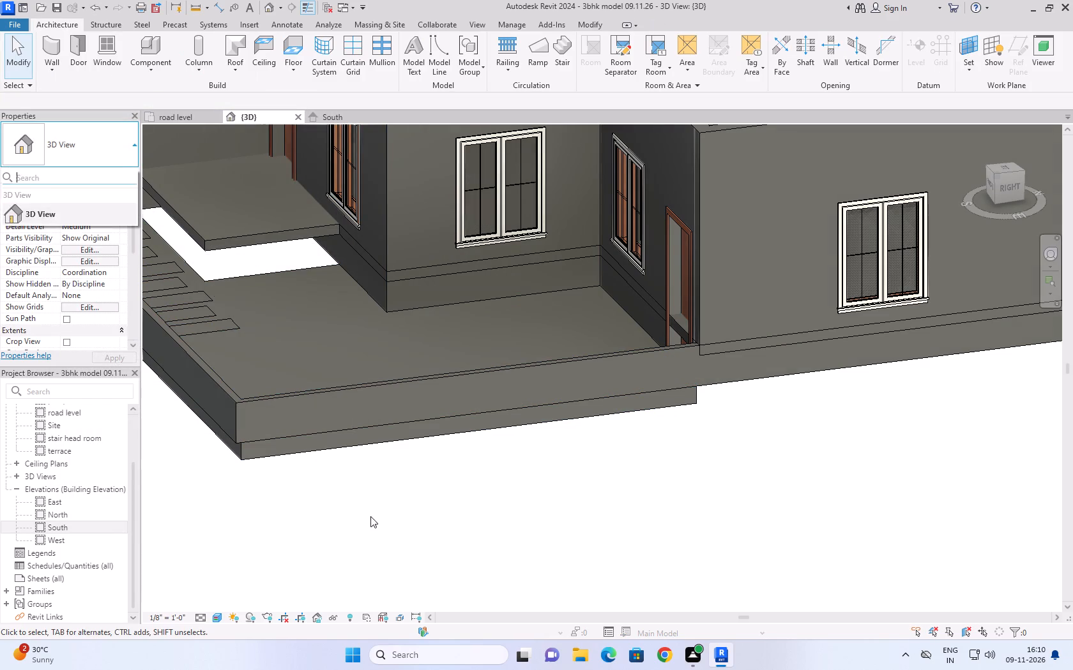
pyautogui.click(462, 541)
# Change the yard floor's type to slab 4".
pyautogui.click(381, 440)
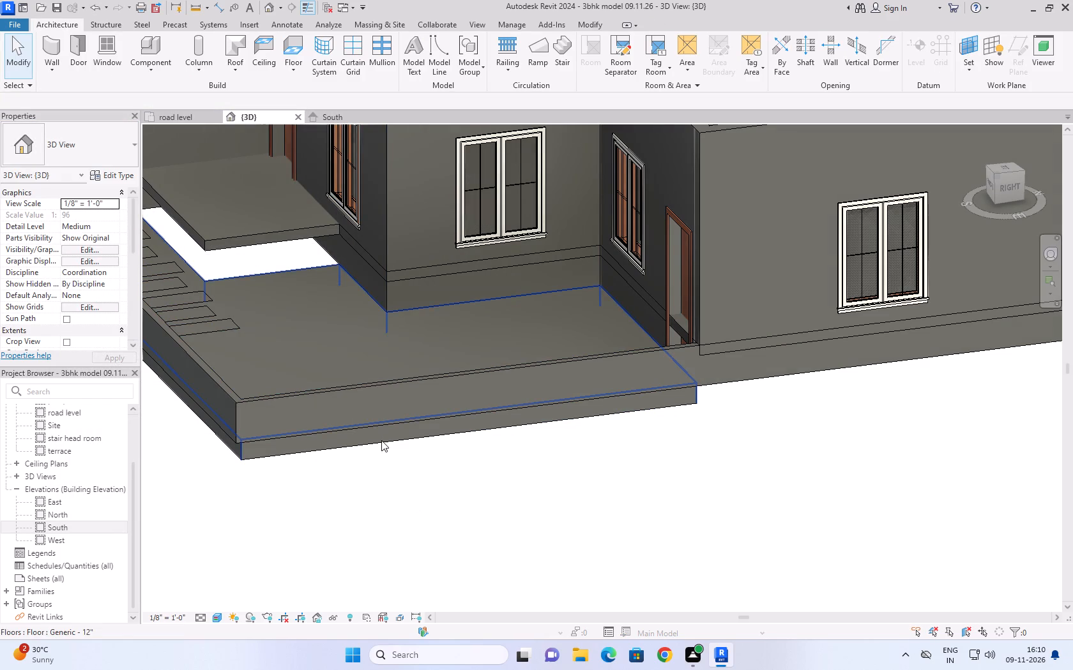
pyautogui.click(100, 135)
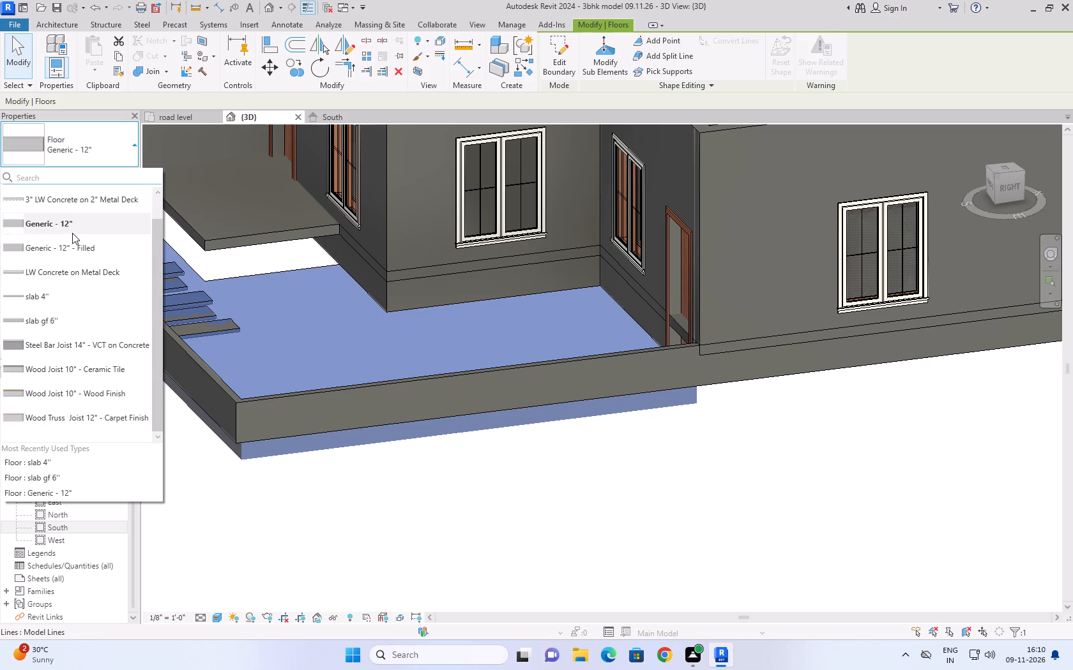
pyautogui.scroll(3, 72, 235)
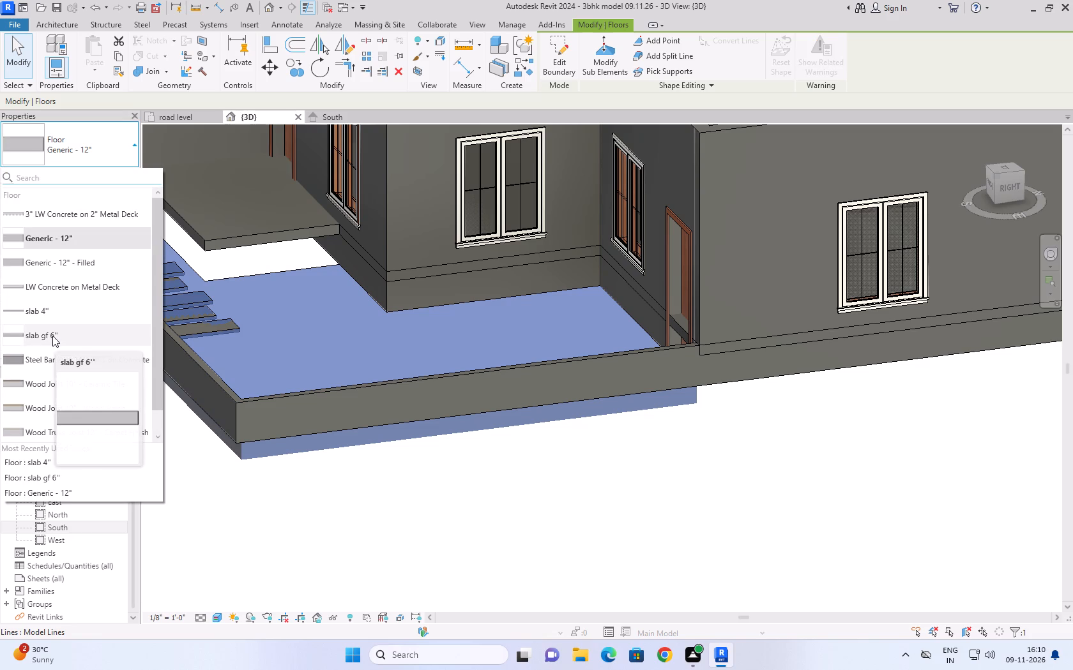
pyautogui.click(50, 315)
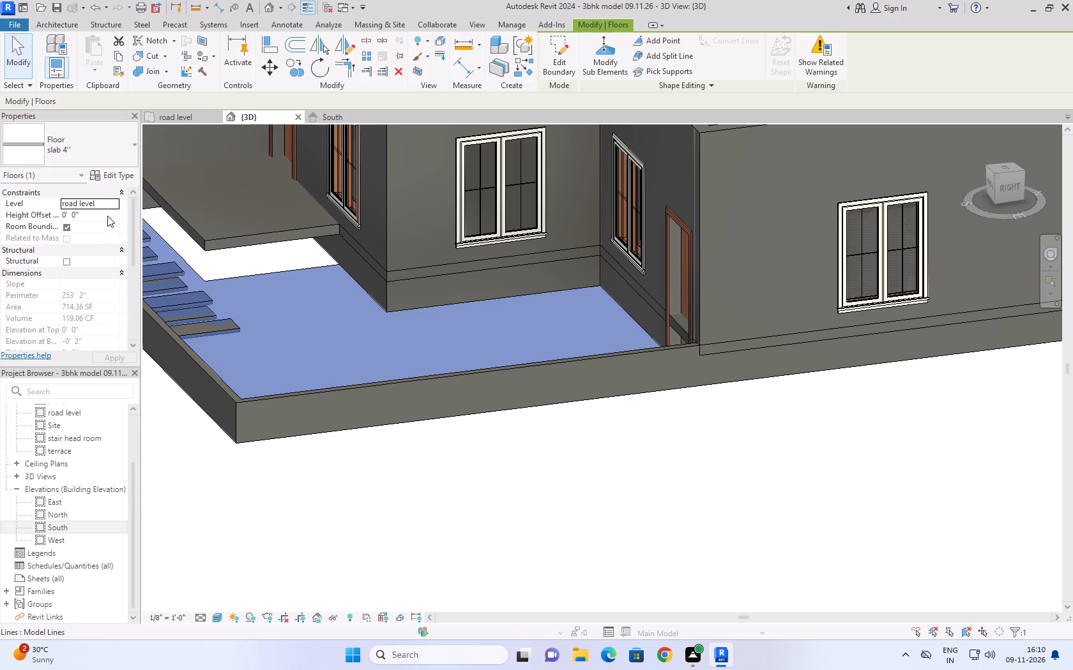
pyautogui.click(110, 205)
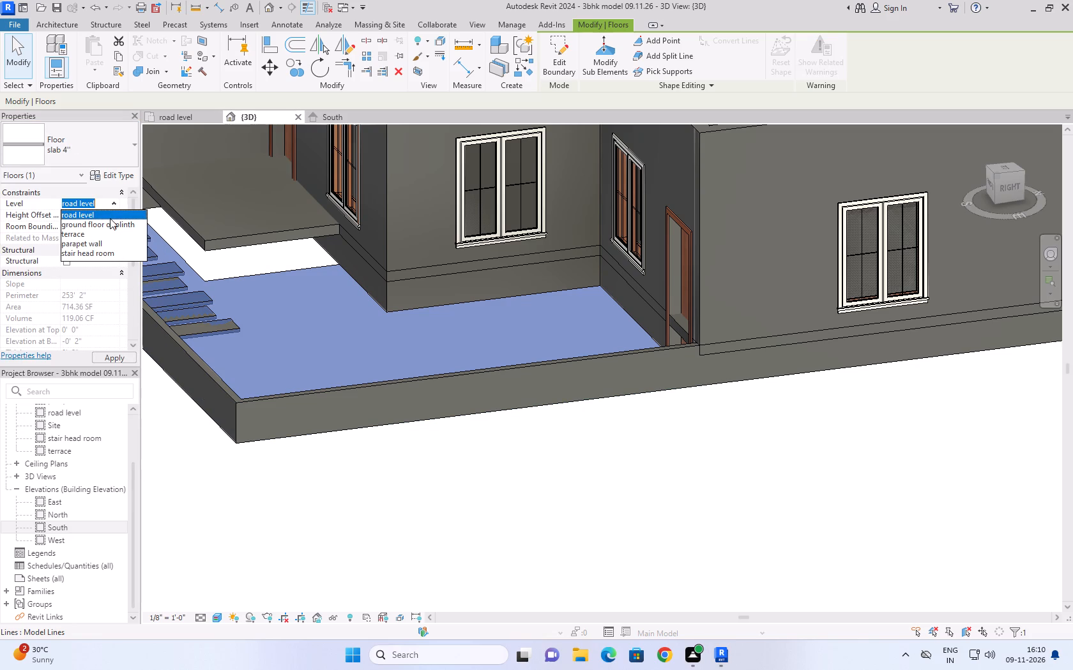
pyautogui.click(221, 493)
# Change the yard floor's type to slab gf 6" and deselect it.
pyautogui.click(103, 163)
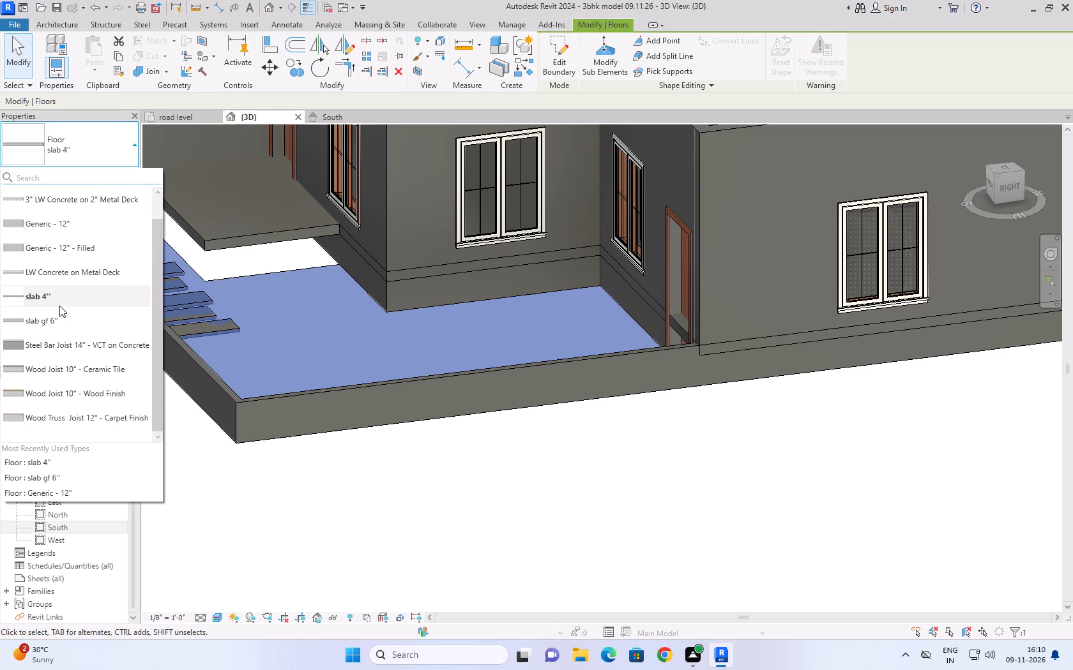
pyautogui.click(57, 320)
pyautogui.click(383, 509)
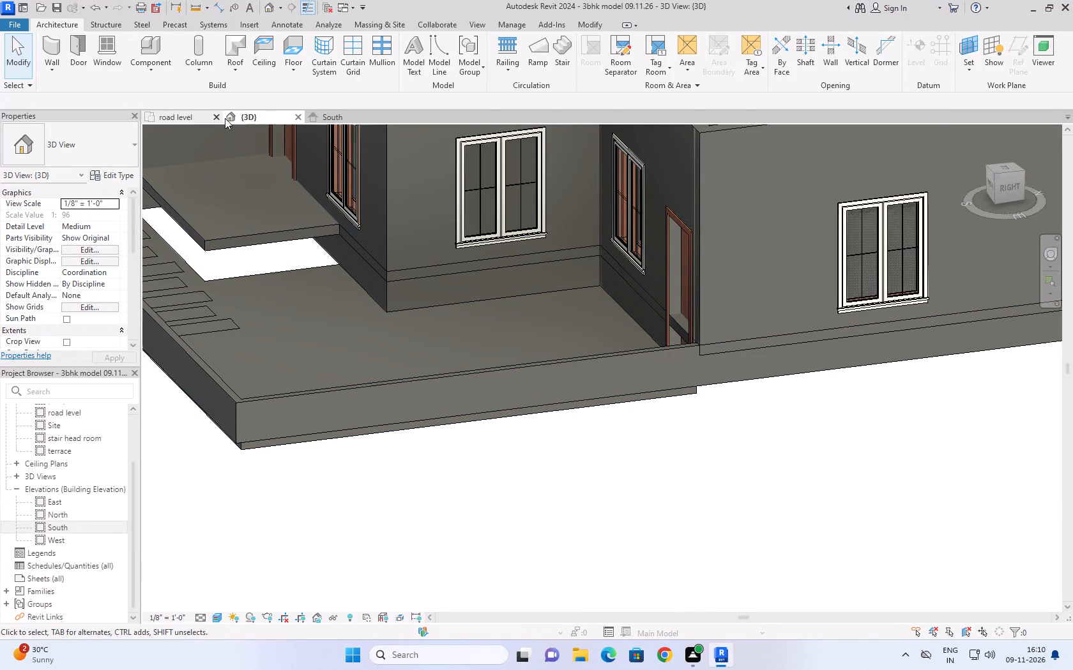
# In the road level plan, edit the yard floor's boundary, moving its parking-side line outward about 4 1/2" to the compound wall's outer face.
pyautogui.click(326, 117)
pyautogui.click(411, 489)
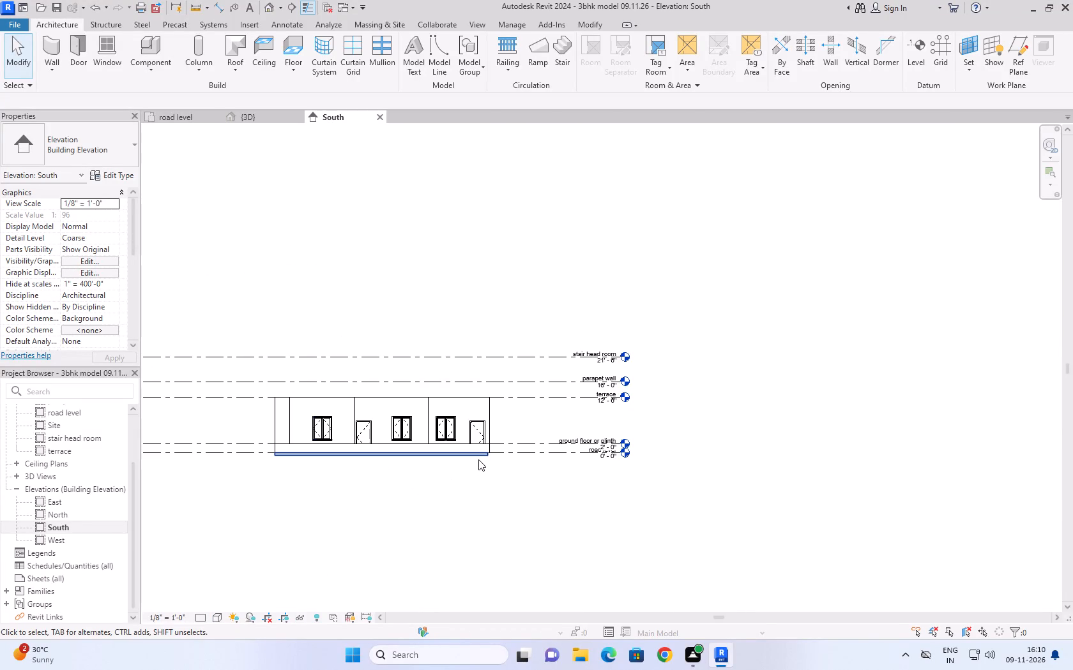
pyautogui.click(478, 459)
pyautogui.click(200, 121)
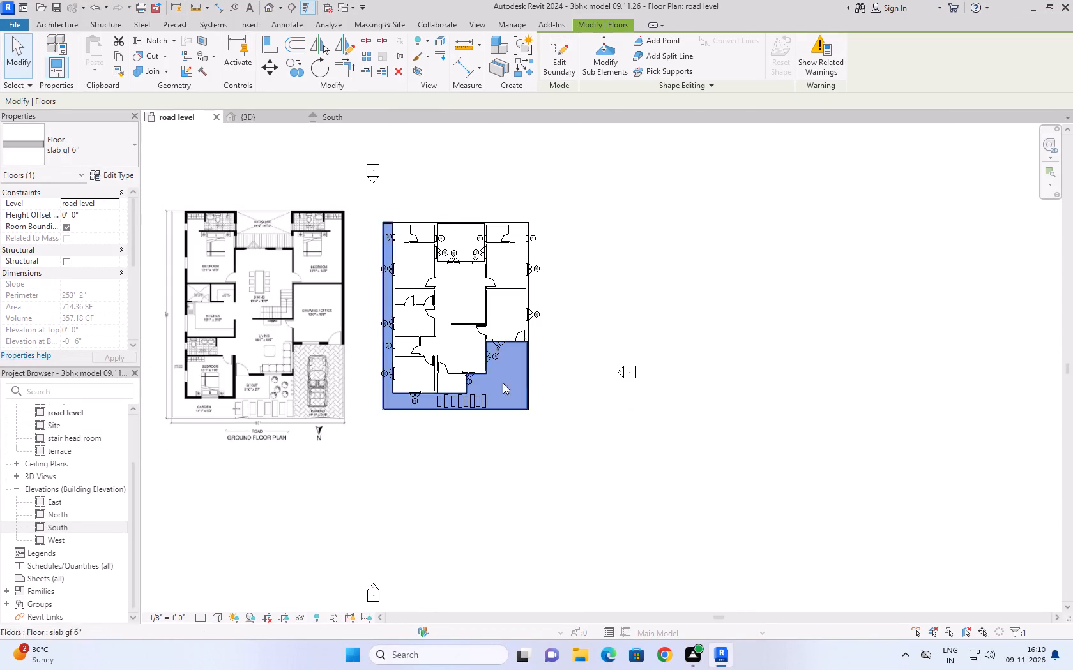
pyautogui.scroll(9, 556, 424)
pyautogui.scroll(1, 466, 286)
pyautogui.moveTo(466, 286); pyautogui.dragTo(483, 462, button='middle')
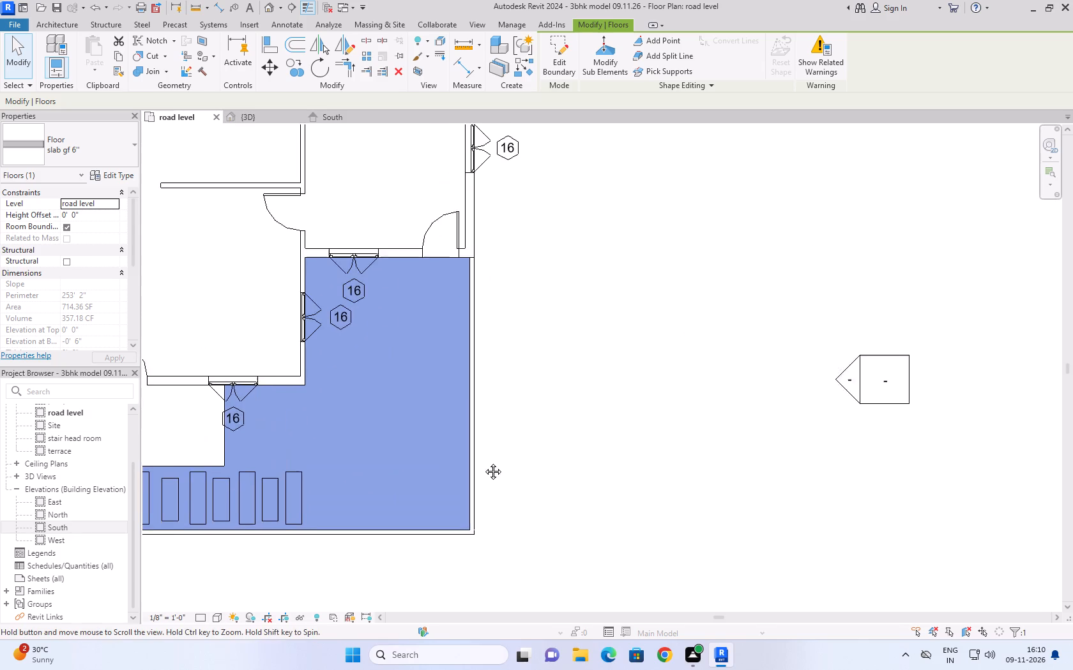
pyautogui.moveTo(483, 462); pyautogui.dragTo(483, 476, button='middle')
pyautogui.scroll(-1, 482, 484)
pyautogui.scroll(8, 452, 421)
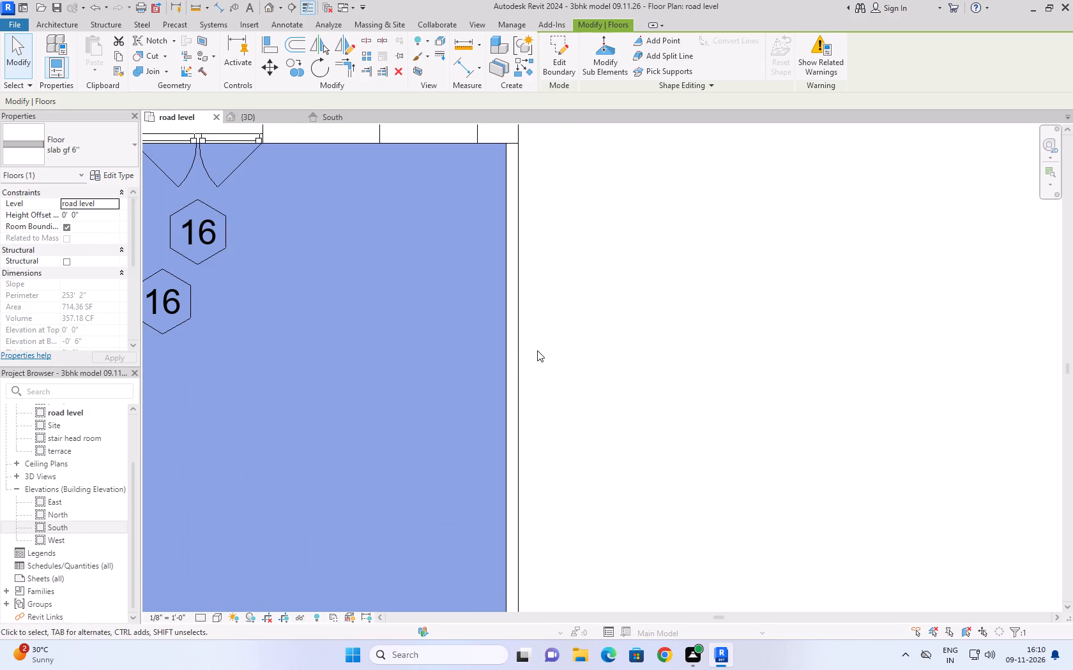
pyautogui.click(558, 74)
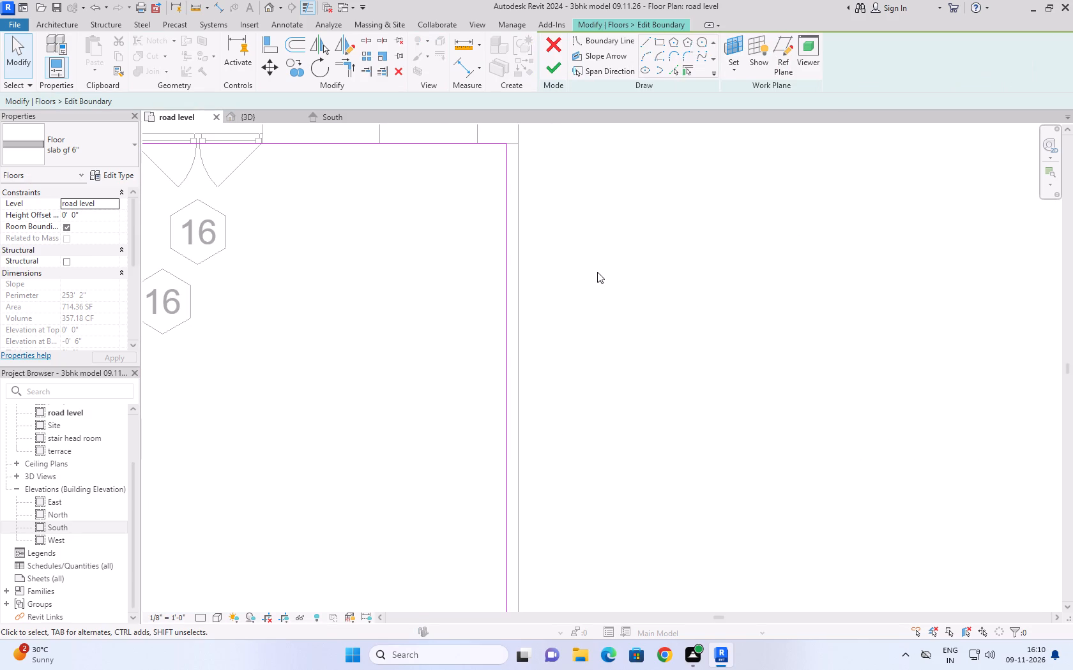
pyautogui.click(508, 386)
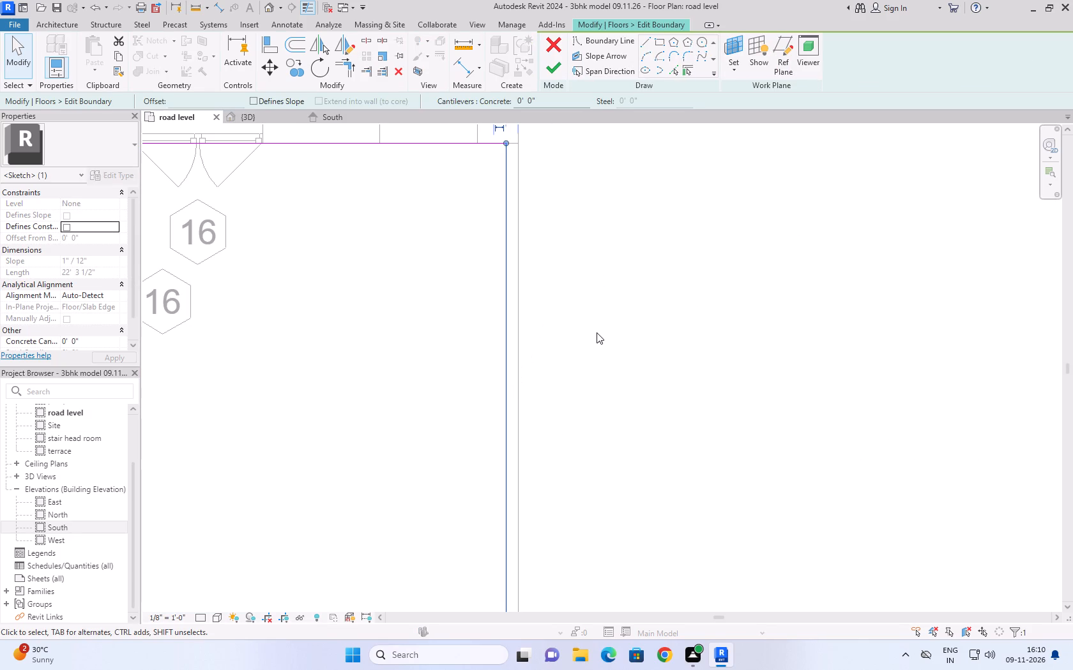
pyautogui.press('Right')
pyautogui.press('Right')
pyautogui.press('Right')
pyautogui.press('Right')
pyautogui.press('Right')
pyautogui.press('Right')
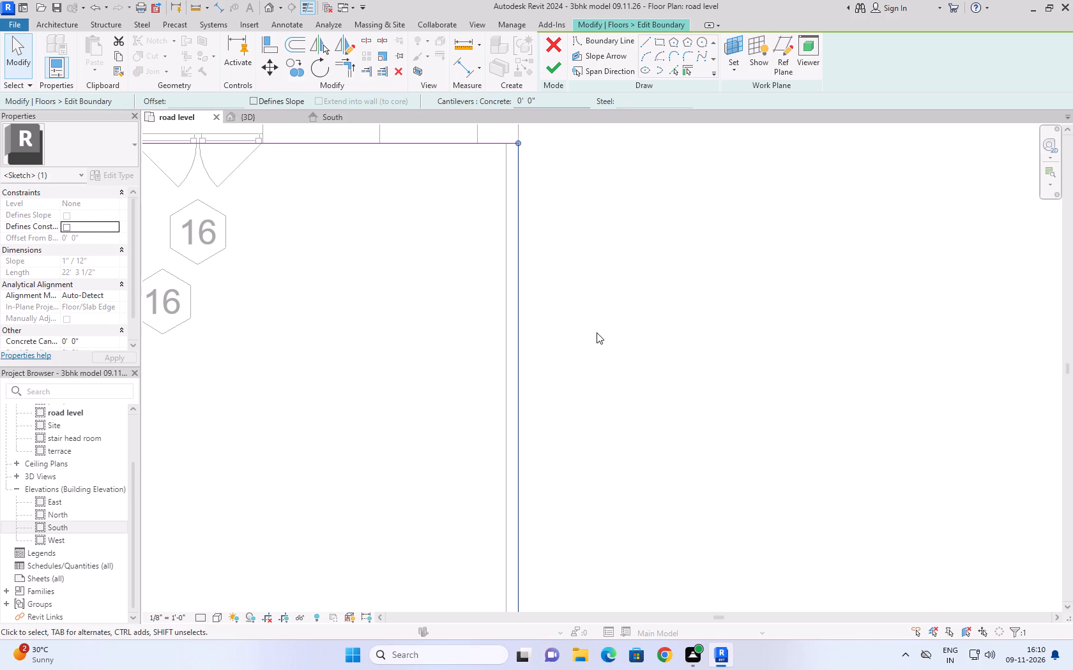
# Move the yard floor's front boundary line outward to the compound wall's outer face, finish the boundary edit and deselect the floor.
pyautogui.scroll(-8, 597, 332)
pyautogui.scroll(-4, 646, 302)
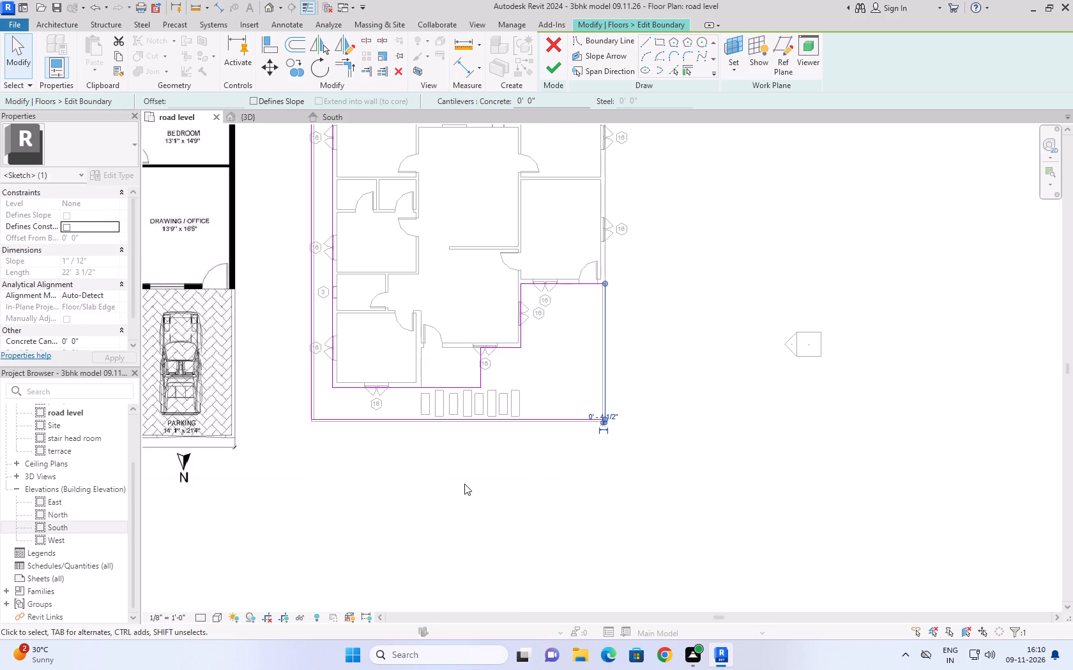
pyautogui.scroll(-2, 510, 470)
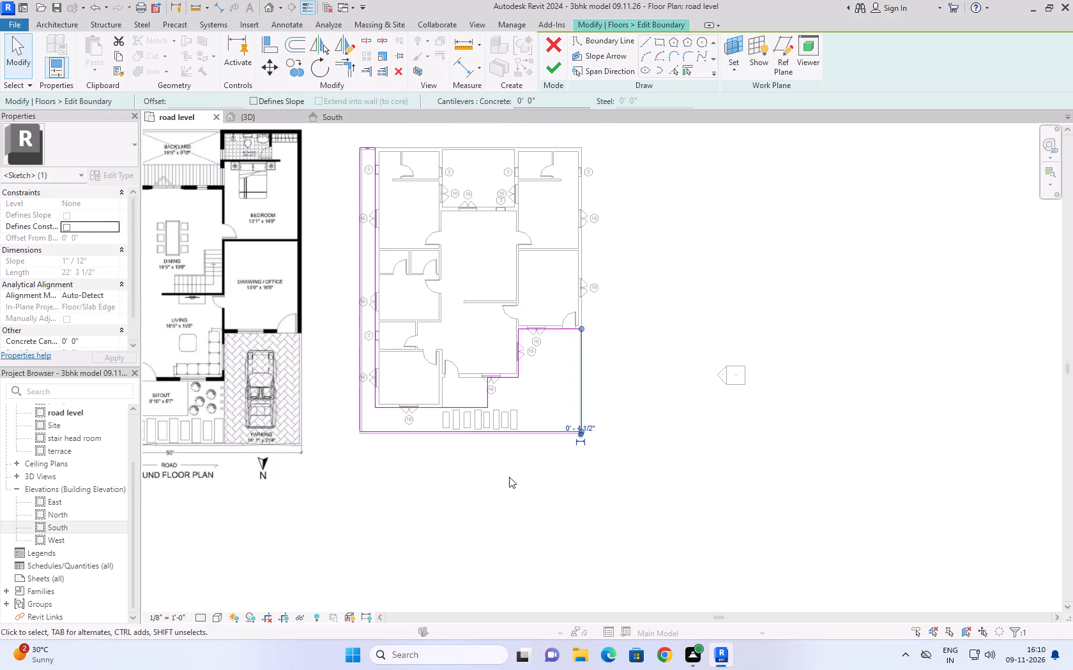
pyautogui.scroll(8, 372, 178)
pyautogui.scroll(-5, 377, 193)
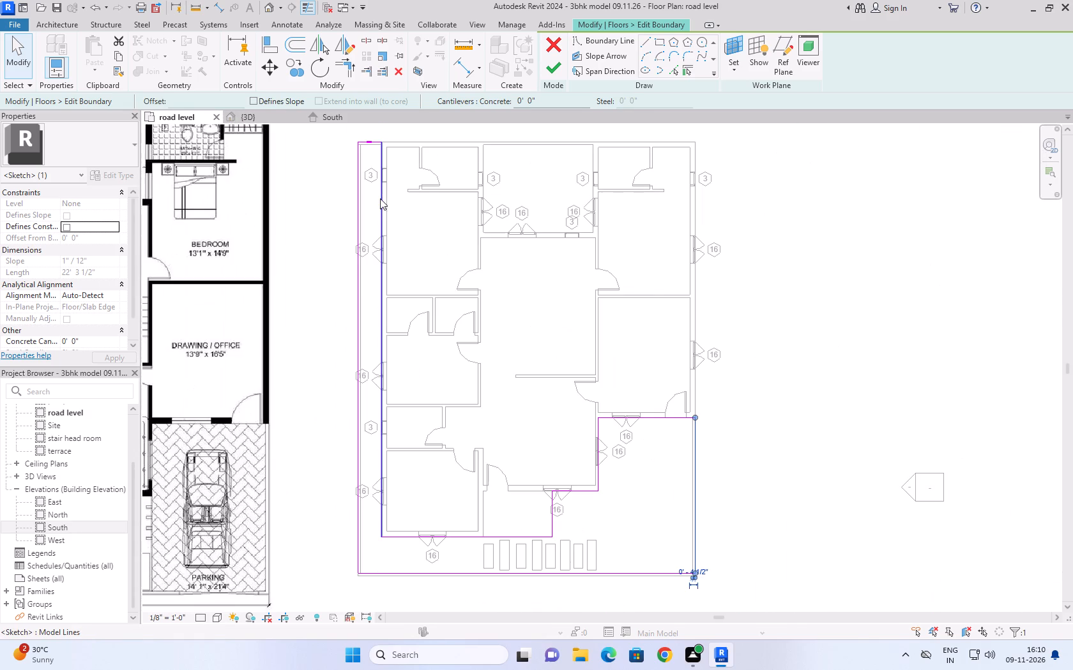
pyautogui.scroll(9, 369, 160)
pyautogui.scroll(-12, 369, 160)
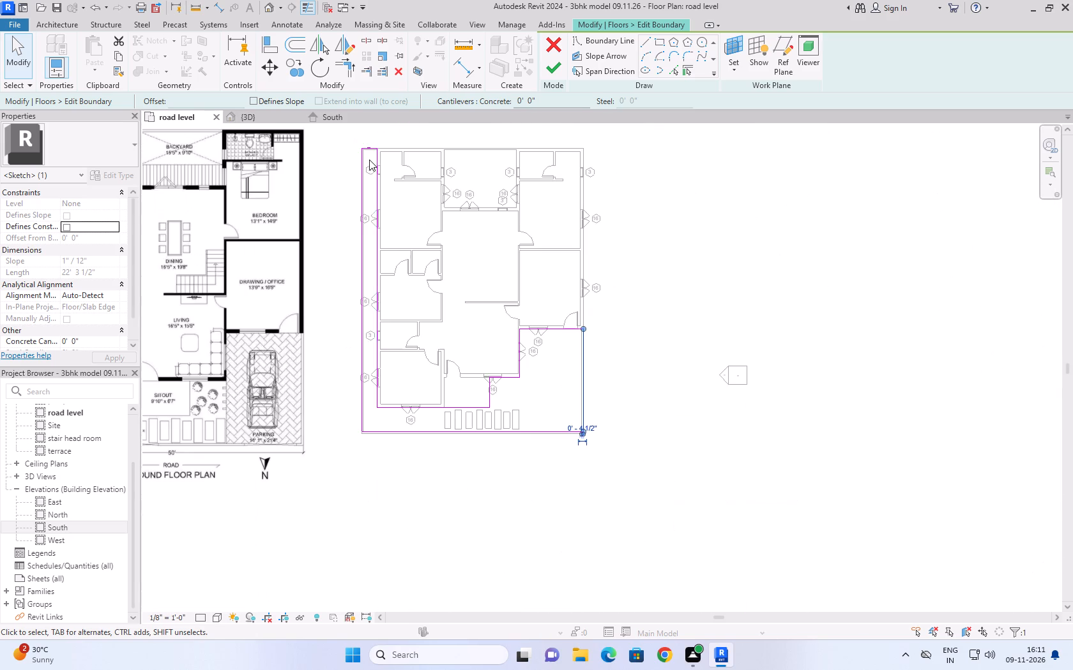
pyautogui.scroll(9, 437, 485)
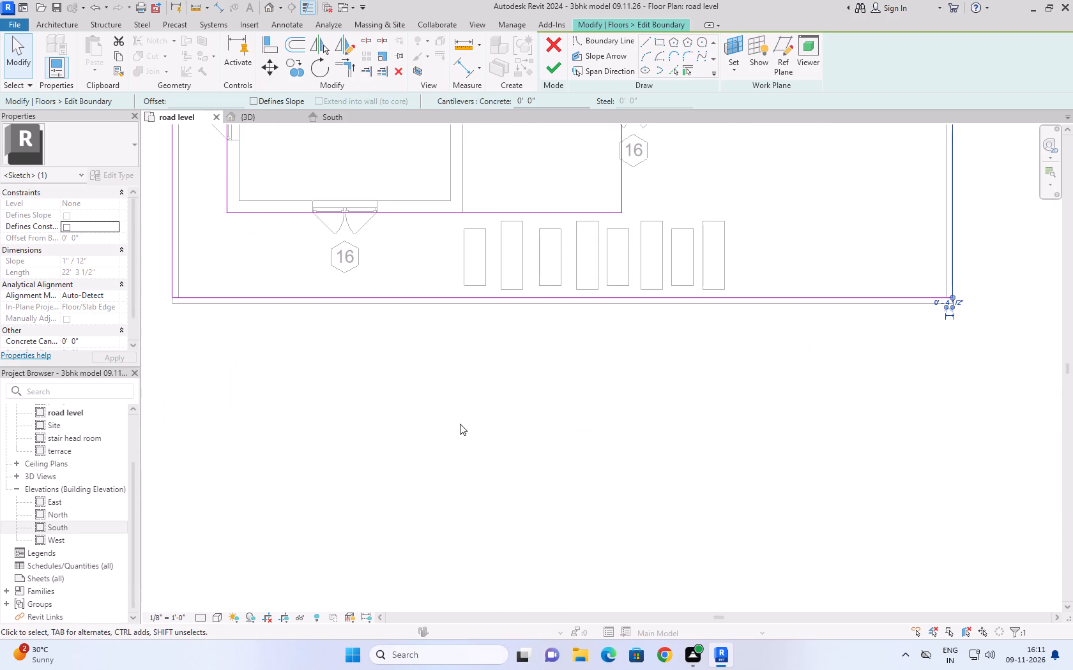
pyautogui.scroll(-6, 462, 420)
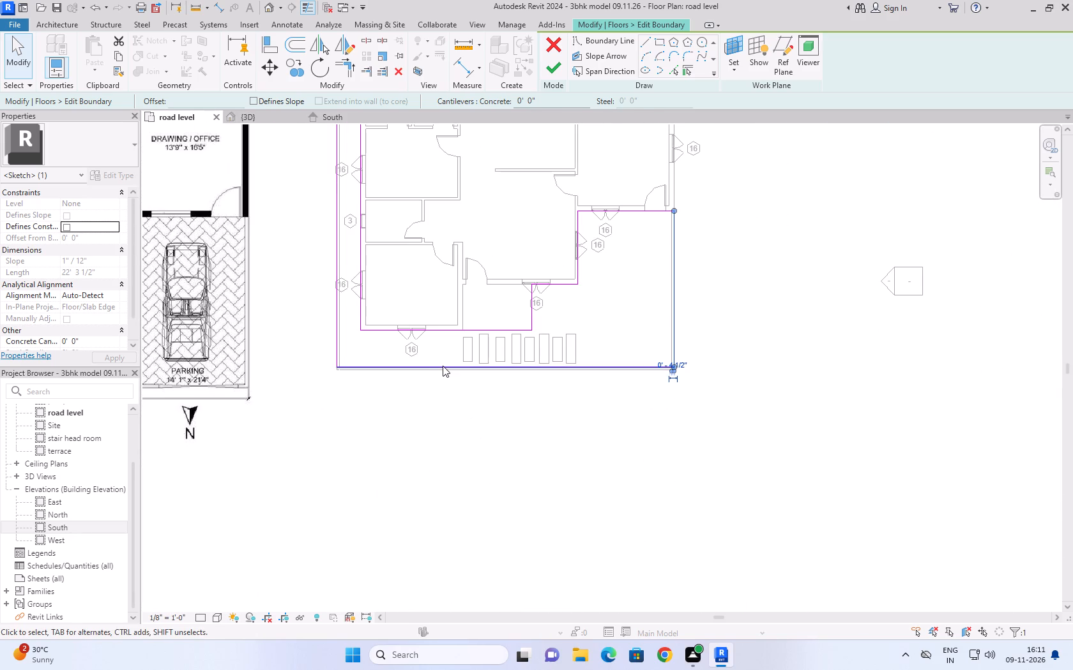
pyautogui.click(443, 366)
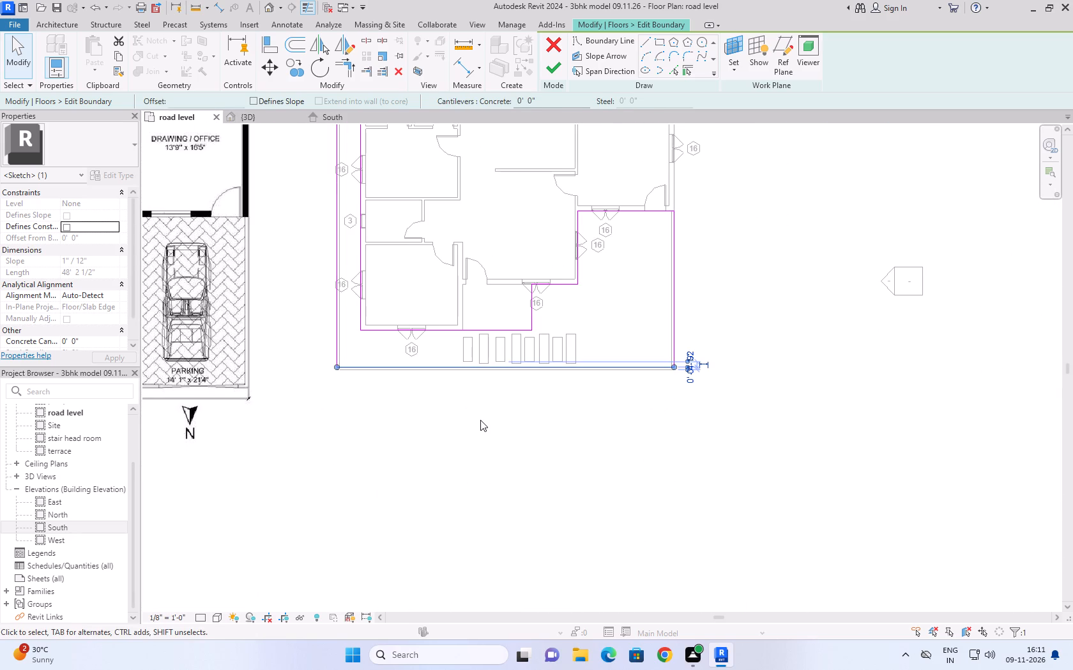
pyautogui.scroll(6, 480, 420)
pyautogui.press('Down')
pyautogui.press('Down')
pyautogui.press('Down')
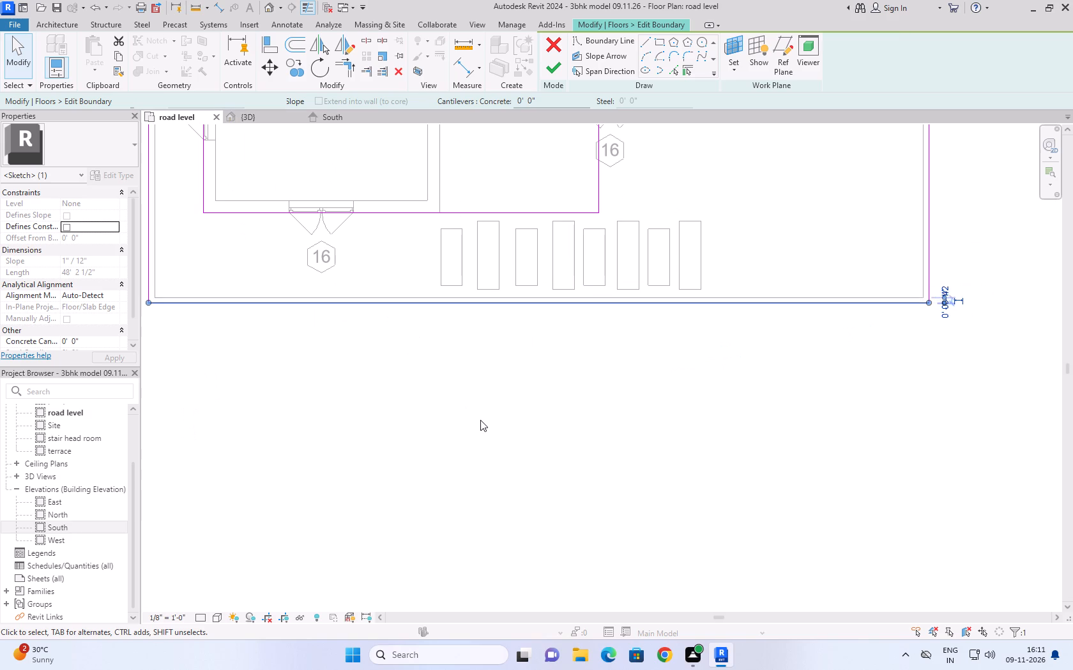
pyautogui.press('Up')
pyautogui.scroll(5, 542, 365)
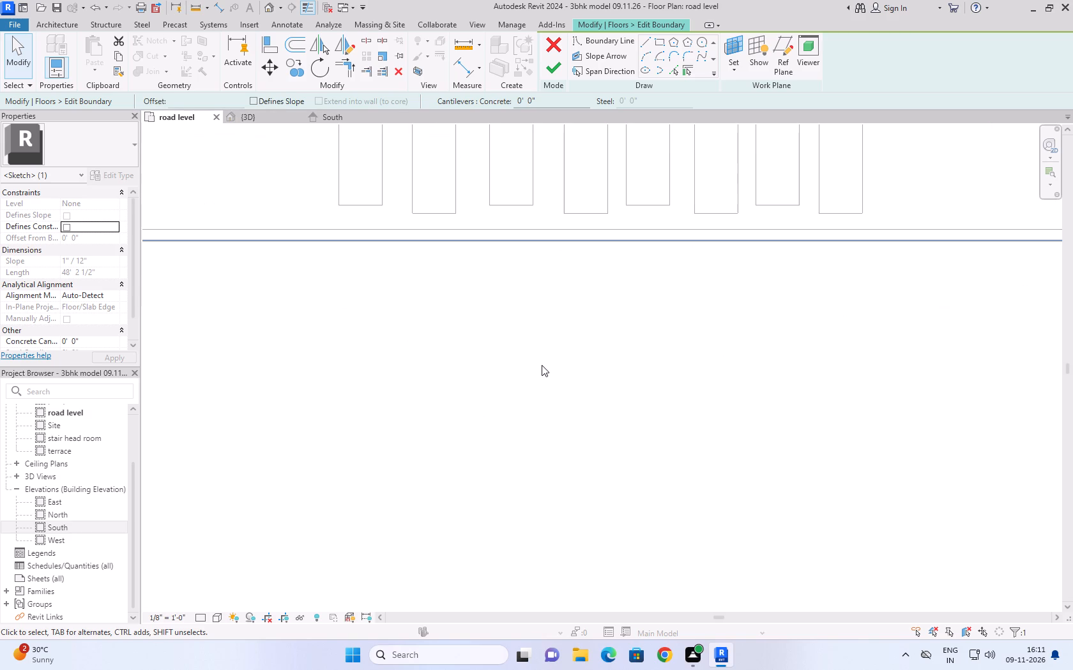
pyautogui.press('Down')
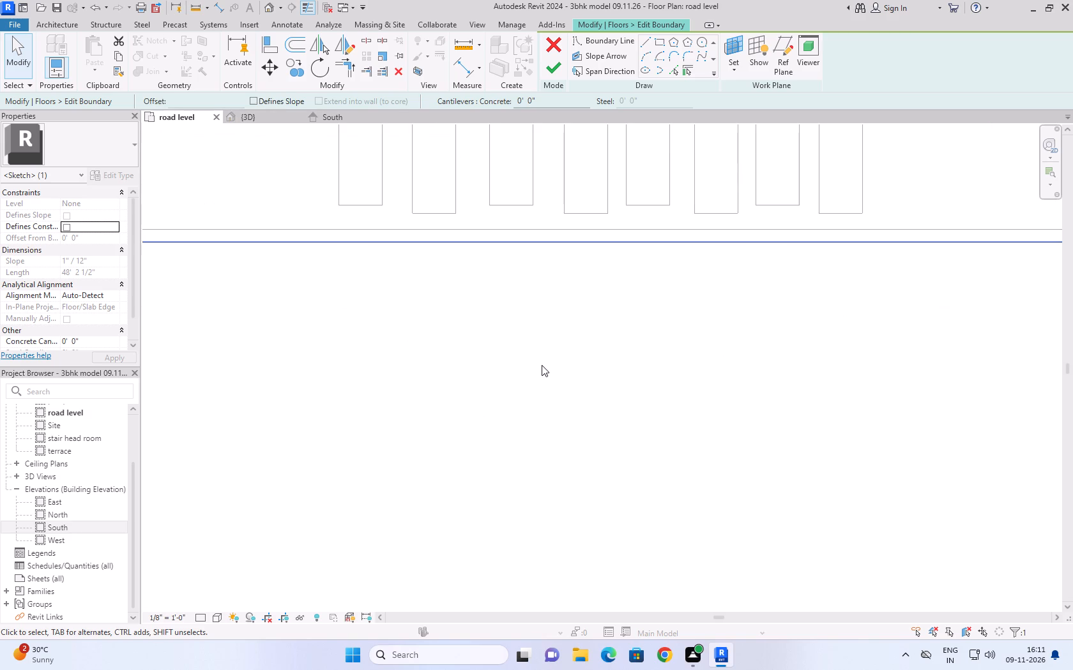
pyautogui.scroll(5, 505, 355)
pyautogui.moveTo(502, 354); pyautogui.dragTo(387, 669, button='middle')
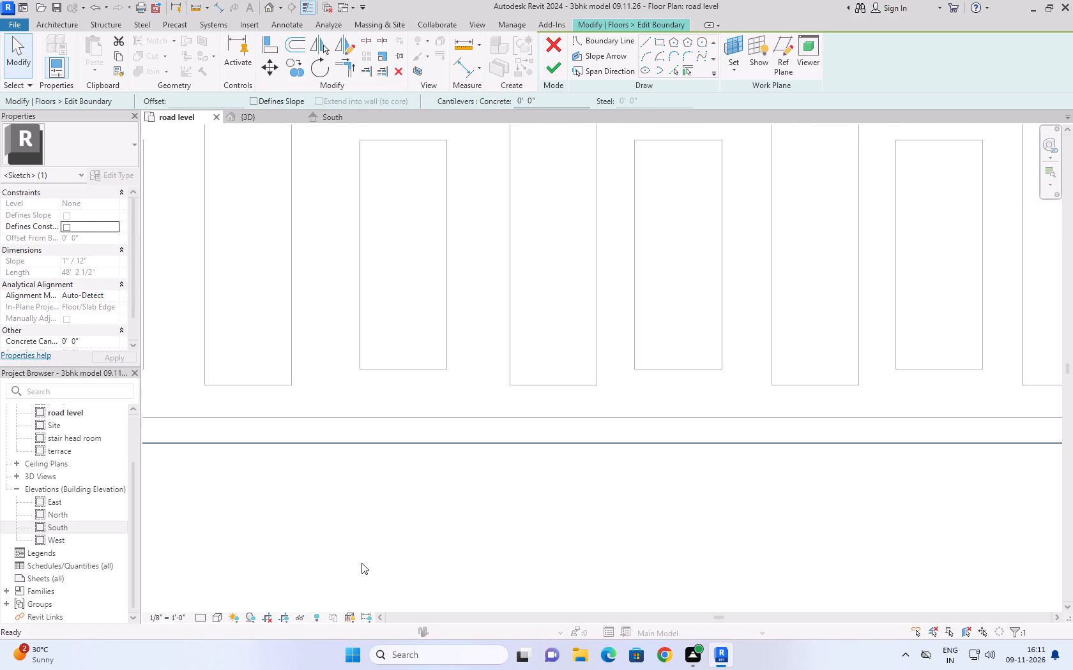
pyautogui.press('Up')
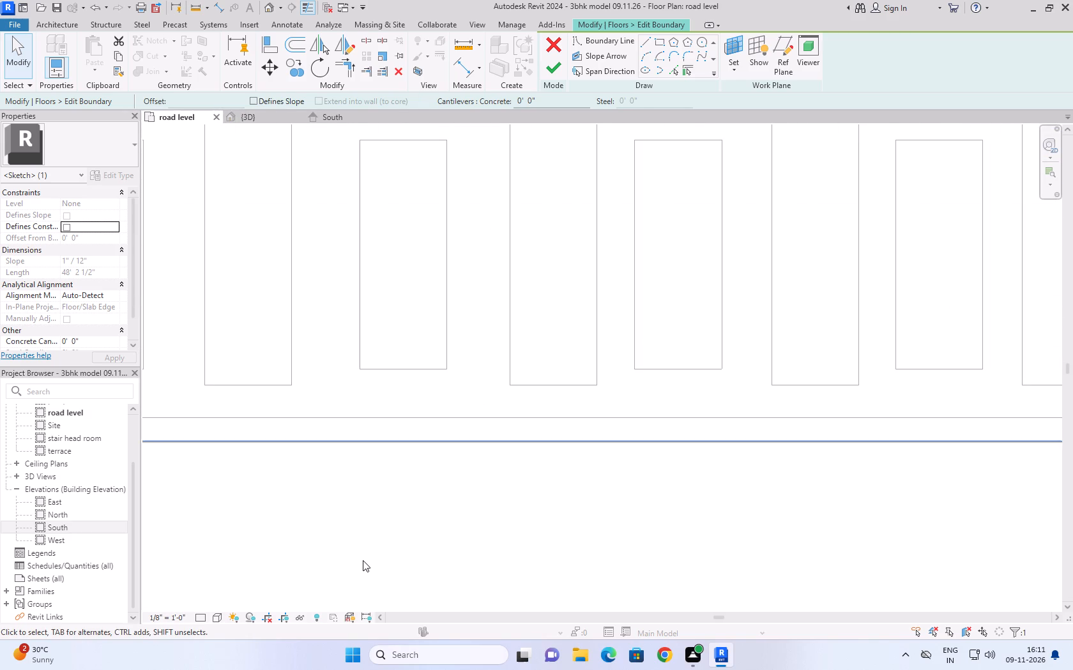
pyautogui.scroll(6, 363, 560)
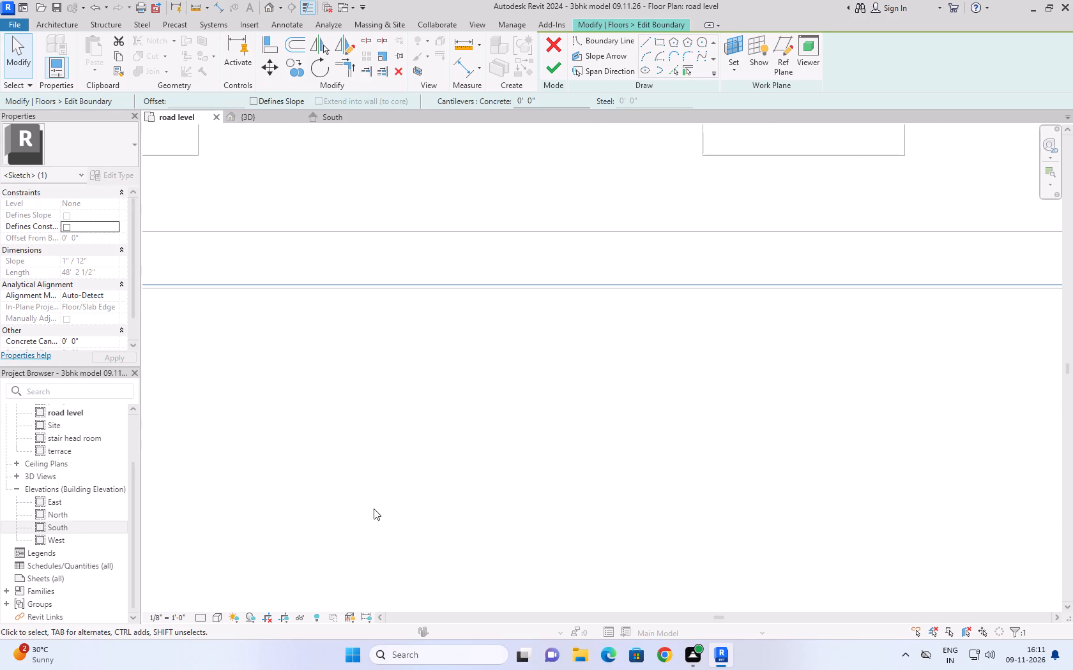
pyautogui.press('Down')
pyautogui.press('Down')
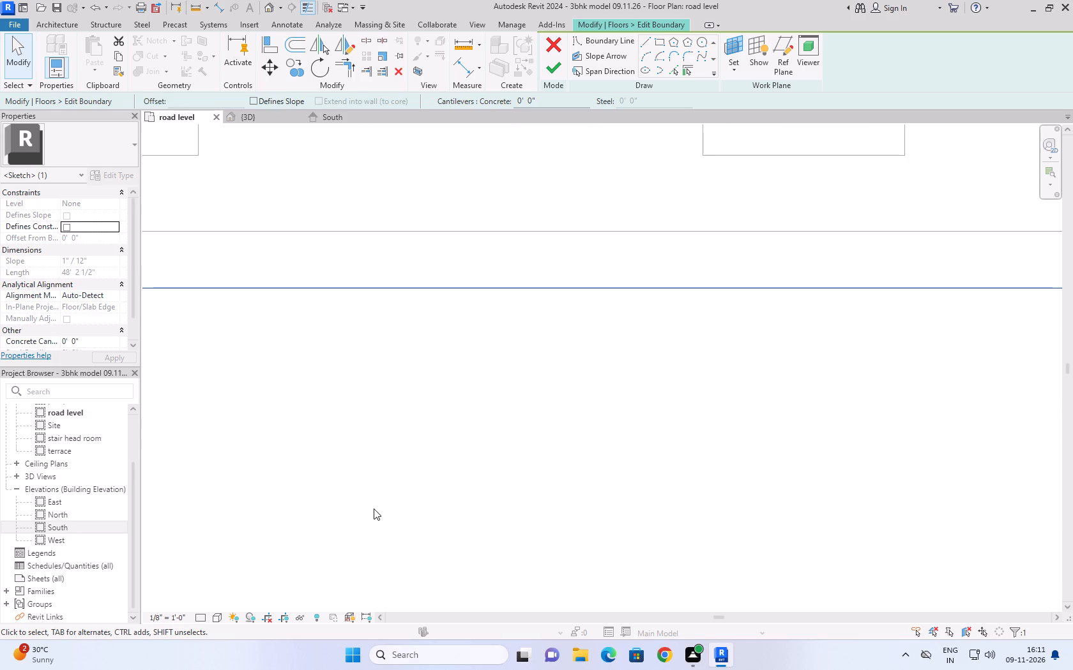
pyautogui.scroll(-13, 315, 511)
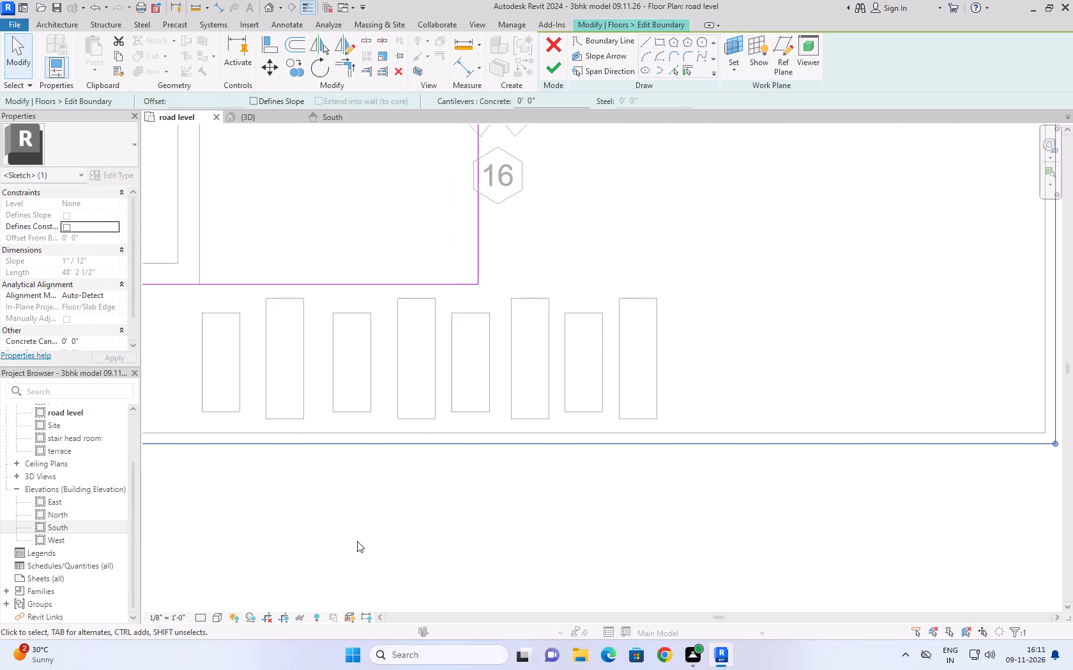
pyautogui.scroll(-5, 369, 521)
pyautogui.scroll(-4, 432, 532)
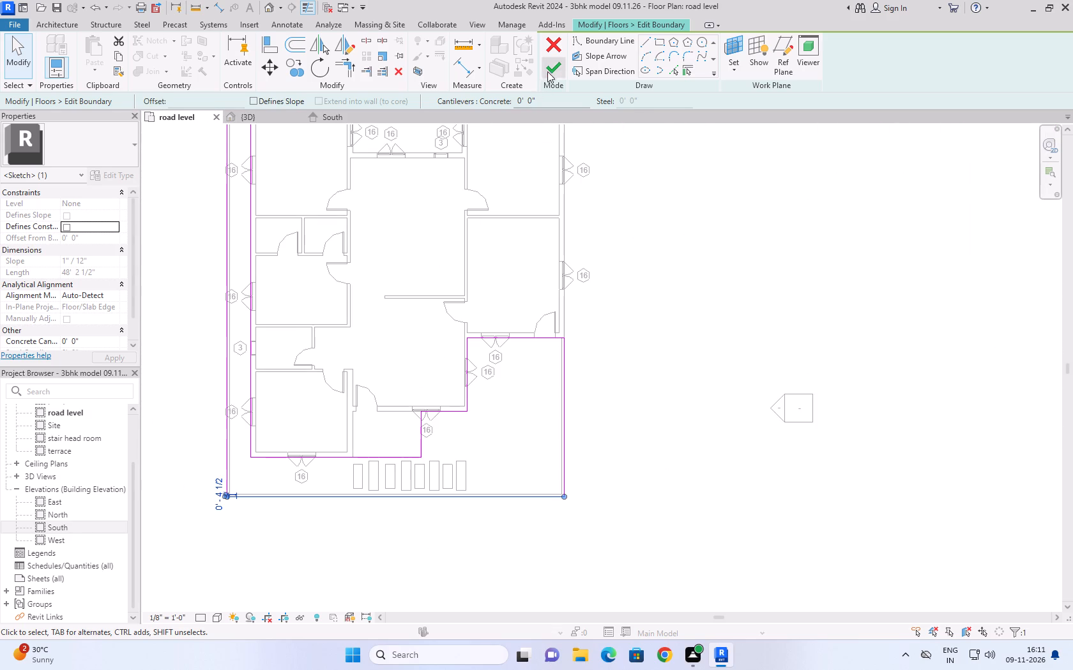
pyautogui.click(551, 64)
pyautogui.click(637, 442)
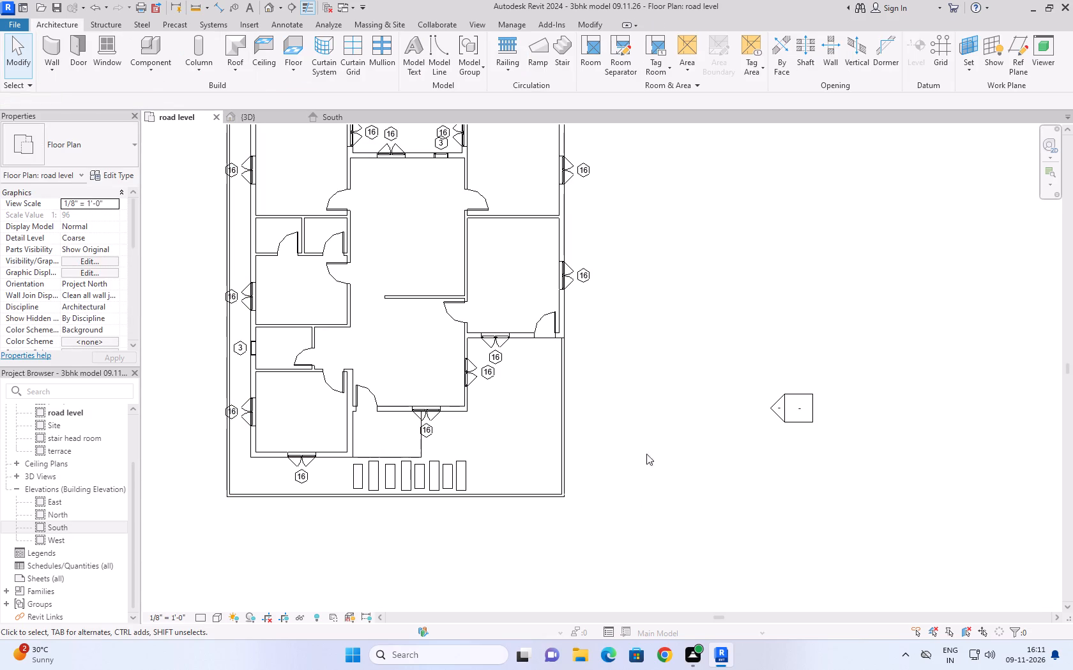
# Examine the yard floor's outer edges against the compound wall in the 3D view.
pyautogui.click(268, 118)
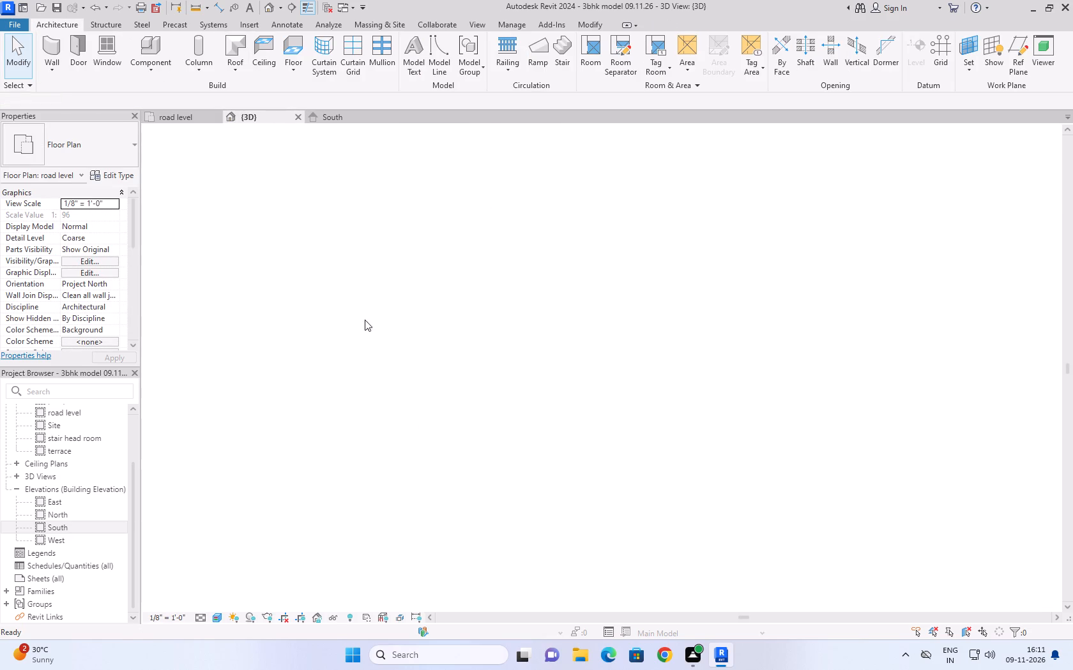
pyautogui.click(491, 502)
pyautogui.scroll(-3, 576, 477)
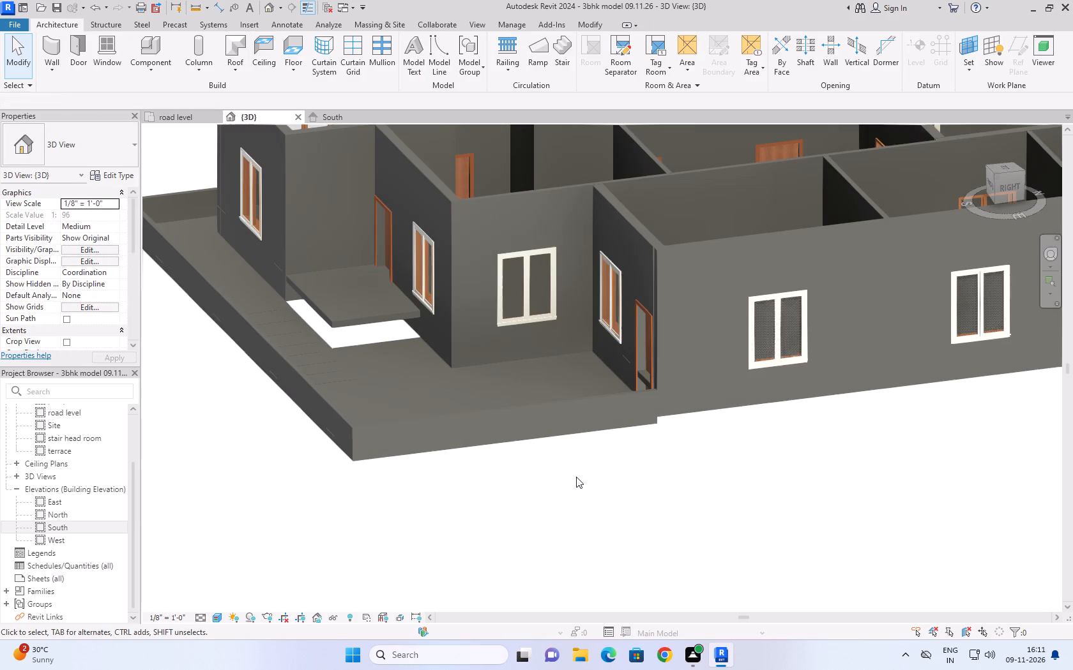
pyautogui.scroll(-1, 549, 479)
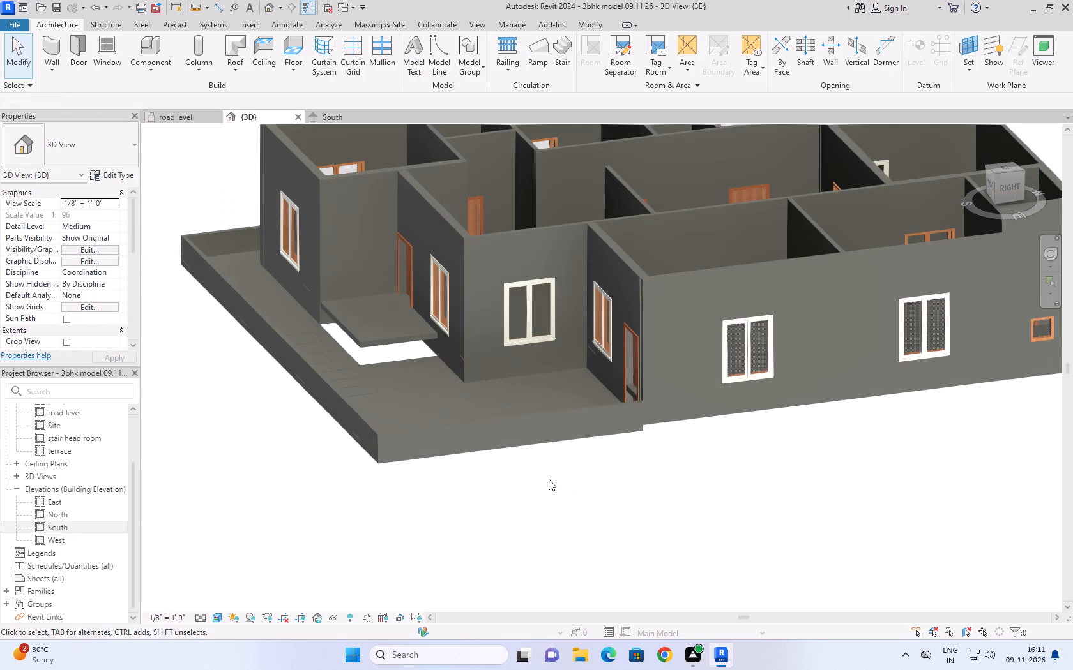
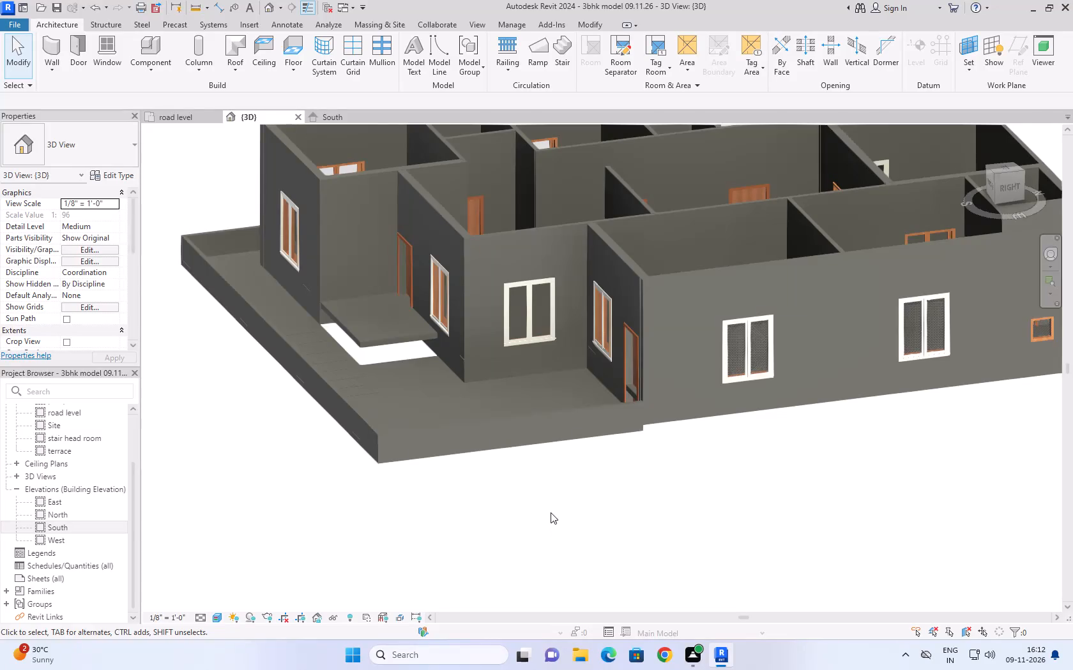
# Examine the raised entrance slab and the yard floor opening beneath it from several angles in the 3D view.
pyautogui.scroll(-1, 550, 506)
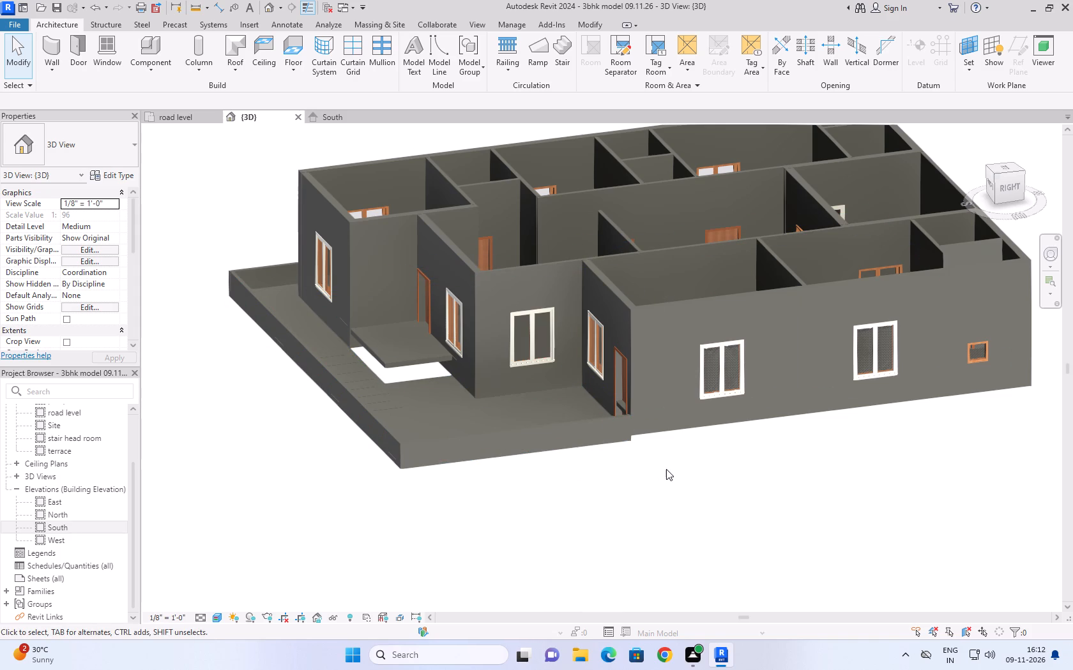
pyautogui.keyDown('shift'); pyautogui.moveTo(667, 469); pyautogui.dragTo(733, 529, button='middle'); pyautogui.keyUp('shift')
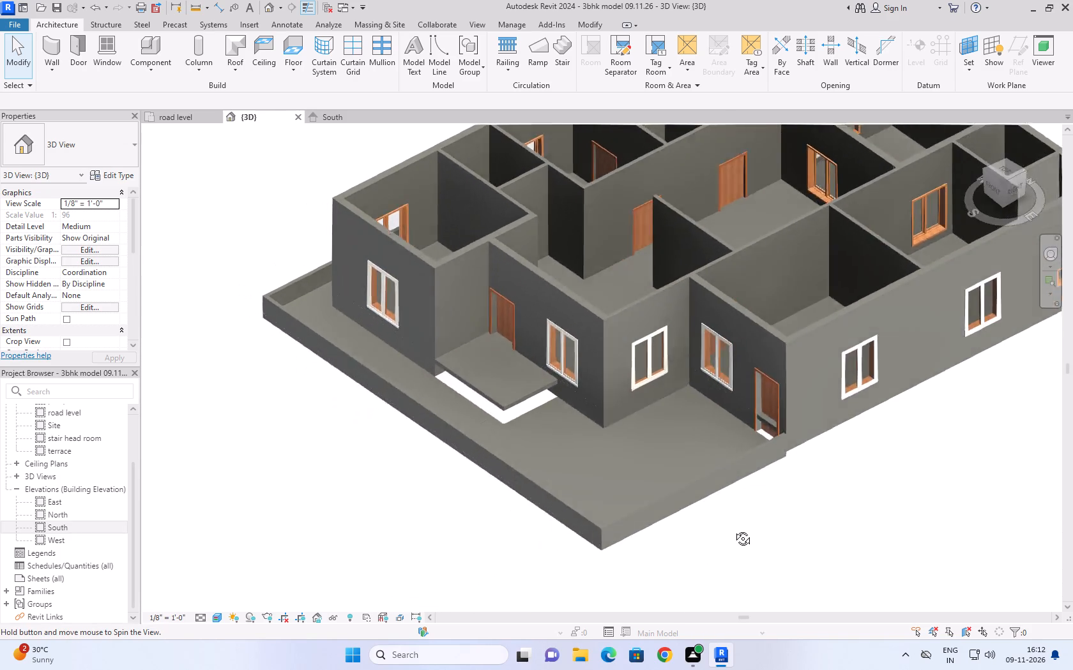
pyautogui.keyDown('shift'); pyautogui.moveTo(733, 529); pyautogui.dragTo(738, 452, button='middle'); pyautogui.keyUp('shift')
pyautogui.click(567, 318)
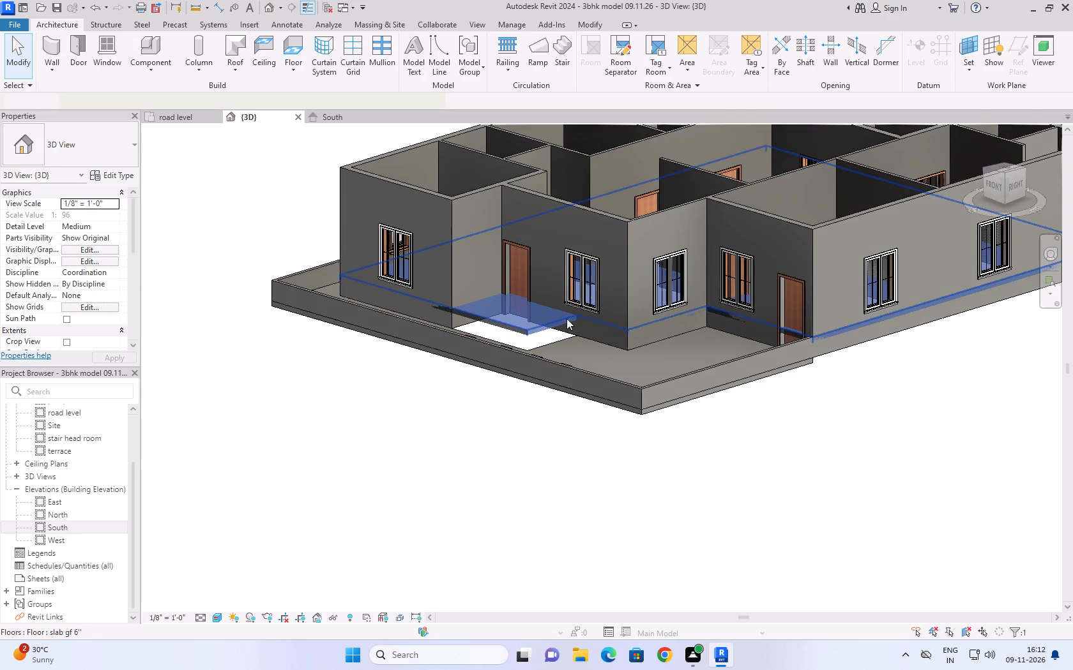
pyautogui.click(493, 449)
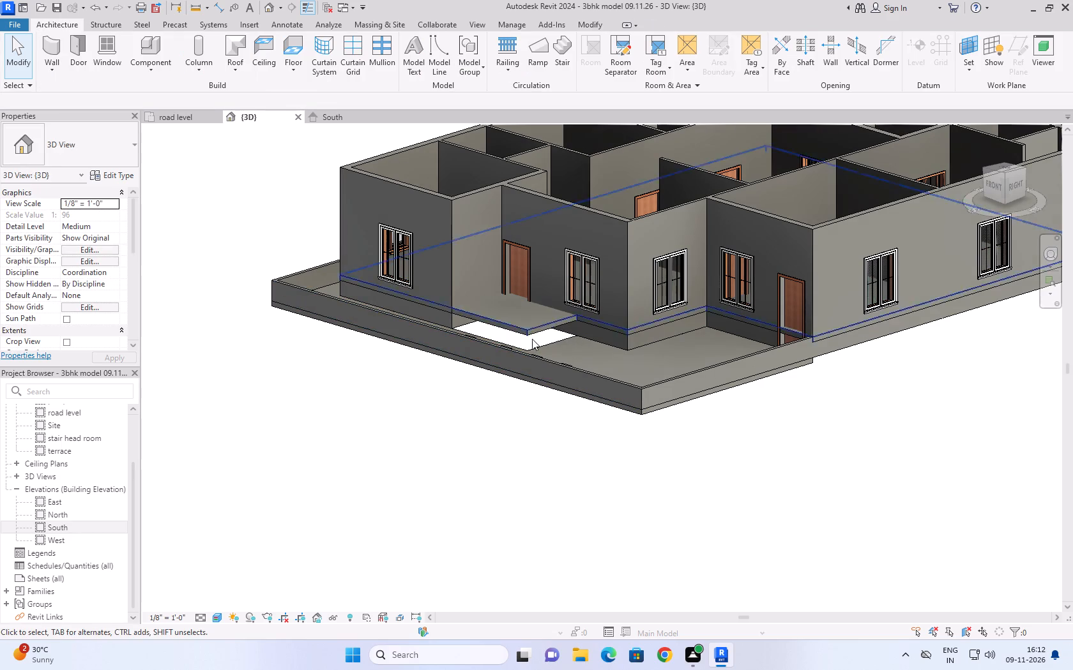
pyautogui.scroll(5, 540, 341)
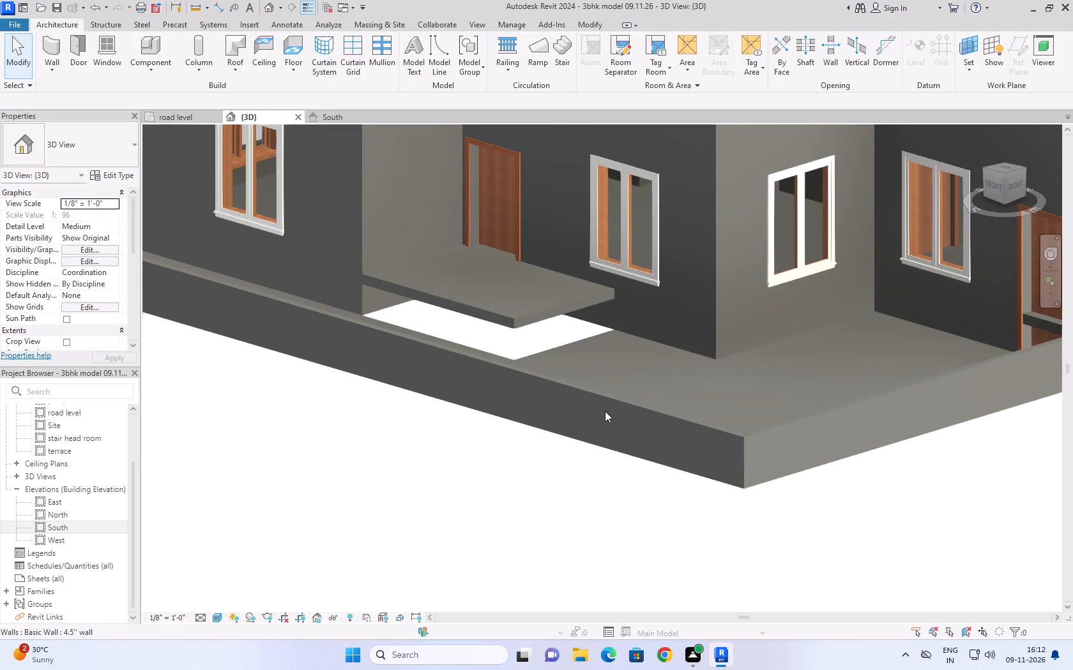
pyautogui.keyDown('shift'); pyautogui.moveTo(503, 465); pyautogui.dragTo(414, 503, button='middle'); pyautogui.keyUp('shift')
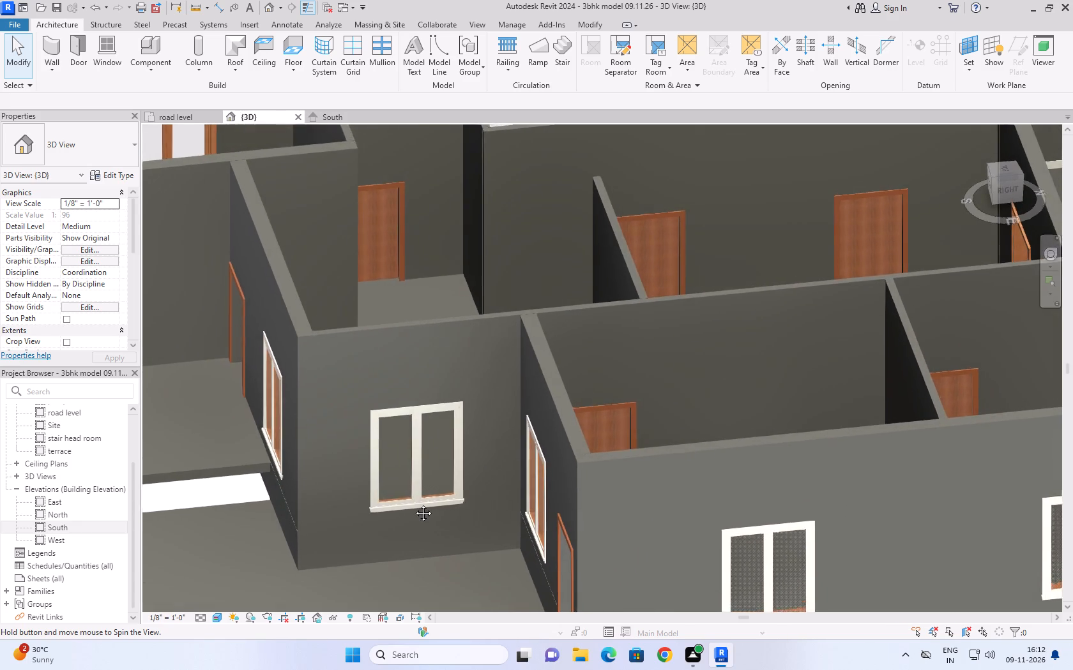
pyautogui.keyDown('shift'); pyautogui.moveTo(414, 503); pyautogui.dragTo(417, 491, button='middle'); pyautogui.keyUp('shift')
pyautogui.scroll(-7, 454, 373)
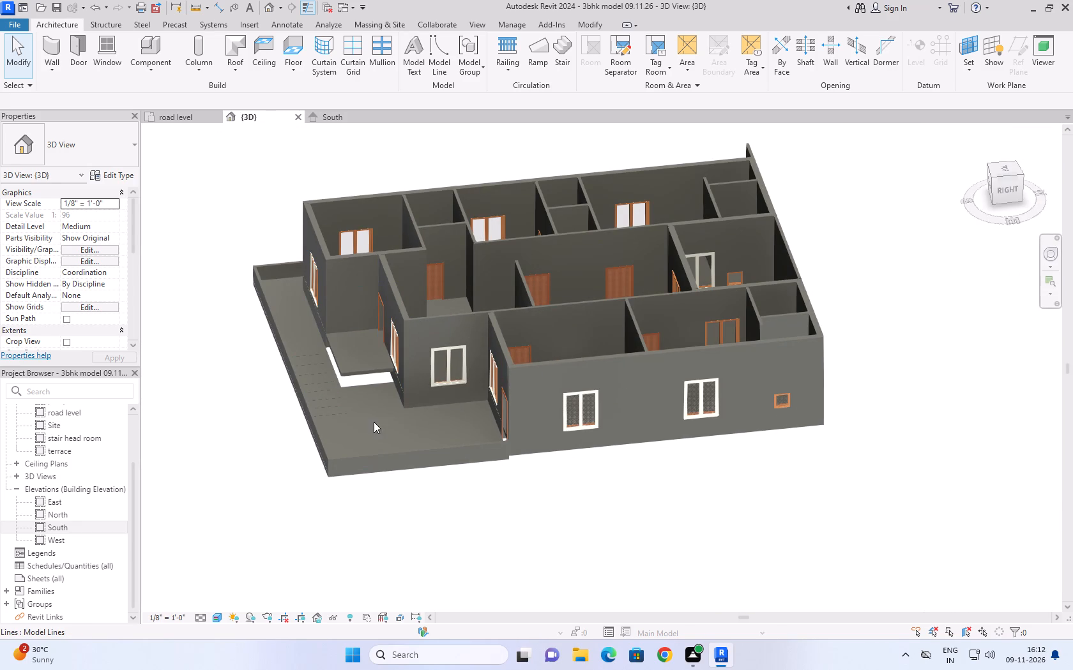
# Set the structure material of the yard floor's type slab gf 6" to Concrete, Cast-in-Place gray, apply it and deselect the floor.
pyautogui.click(437, 468)
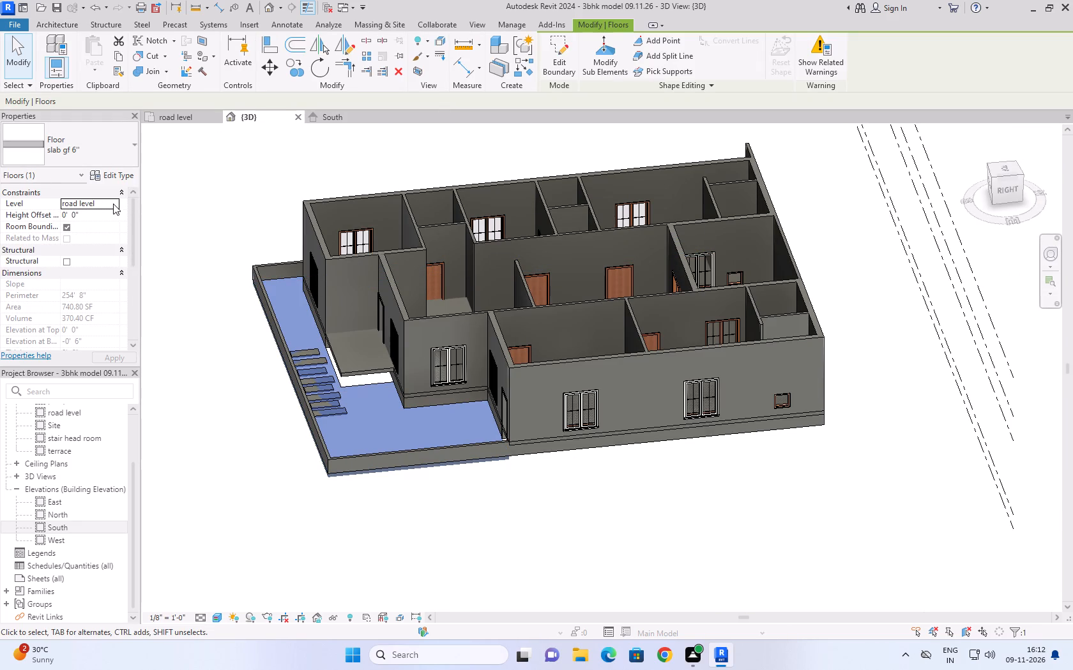
pyautogui.click(118, 178)
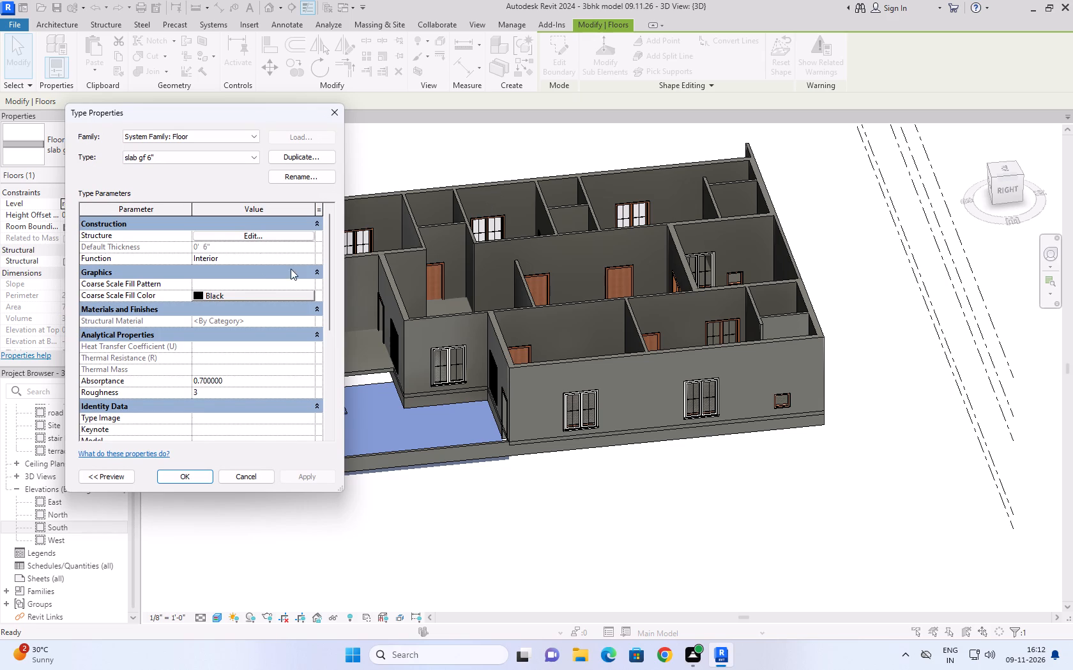
pyautogui.click(254, 237)
pyautogui.click(181, 259)
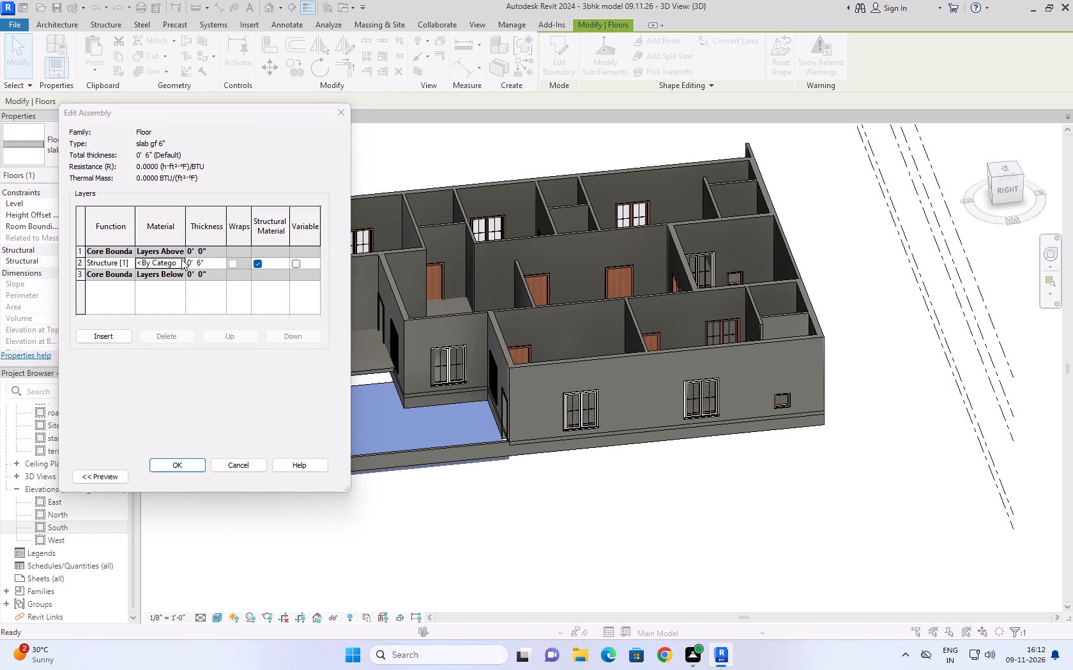
pyautogui.click(450, 177)
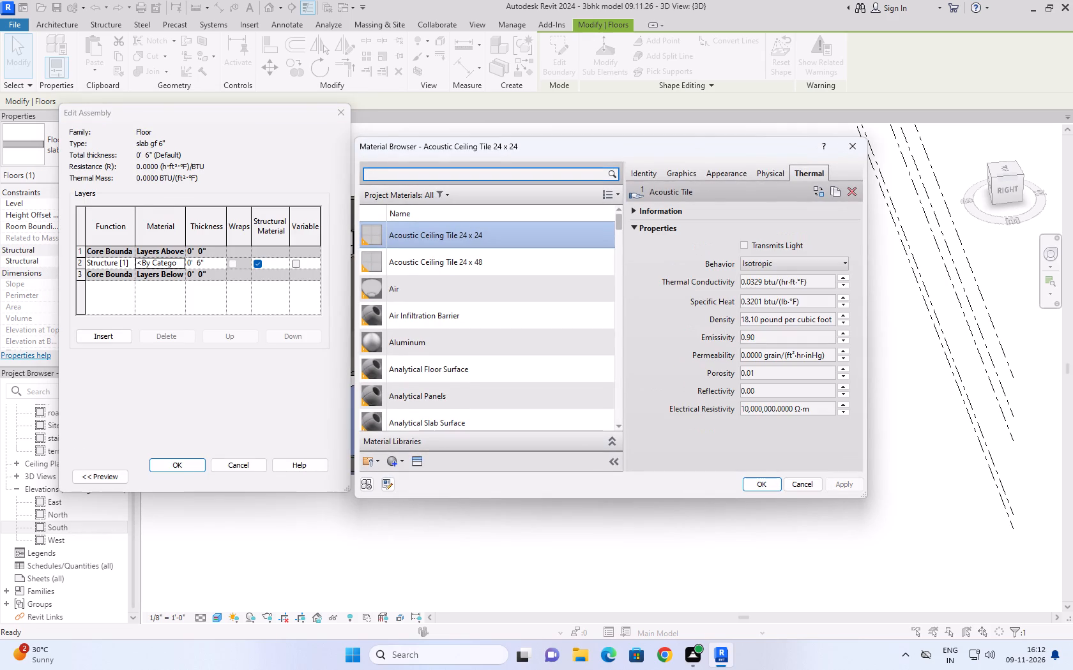
pyautogui.write('cast')
pyautogui.click(430, 247)
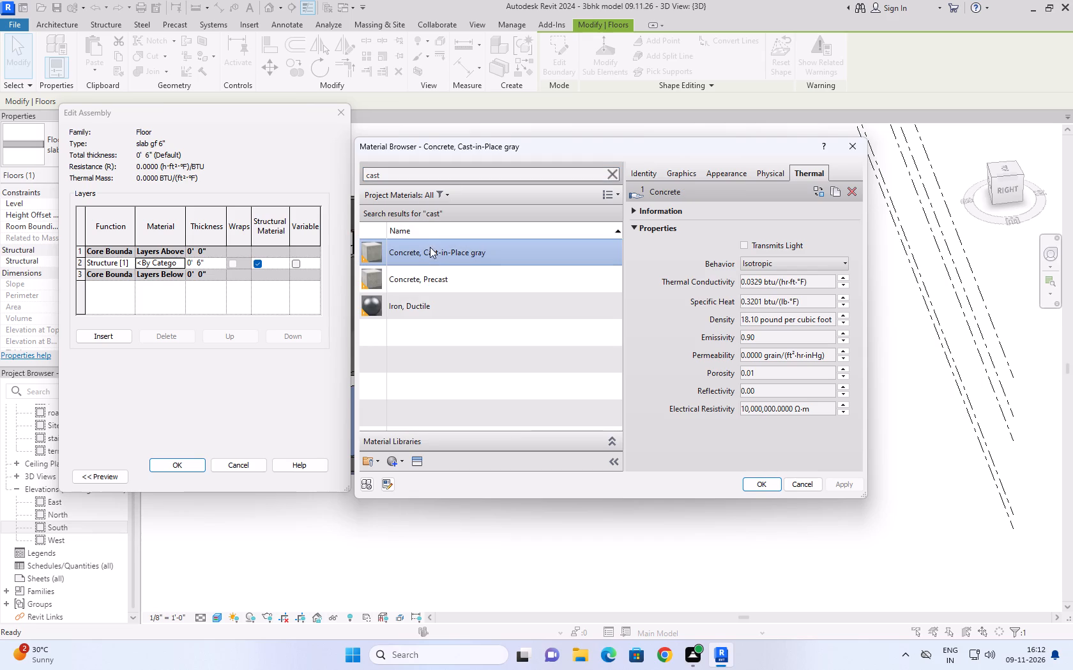
pyautogui.click(759, 486)
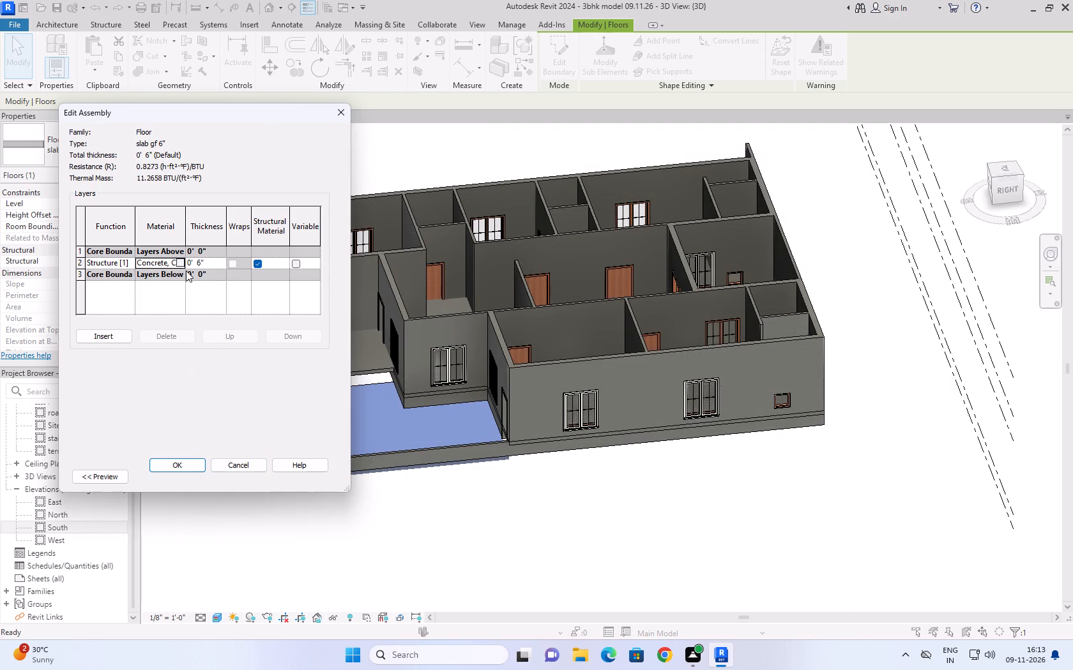
pyautogui.click(182, 460)
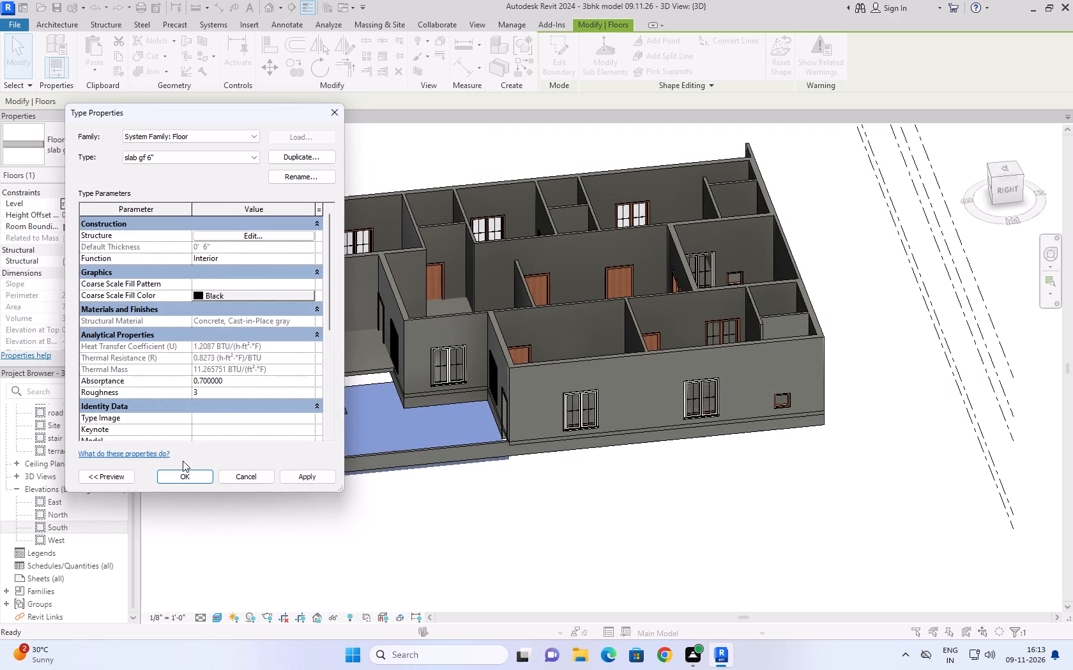
pyautogui.click(299, 468)
pyautogui.click(303, 477)
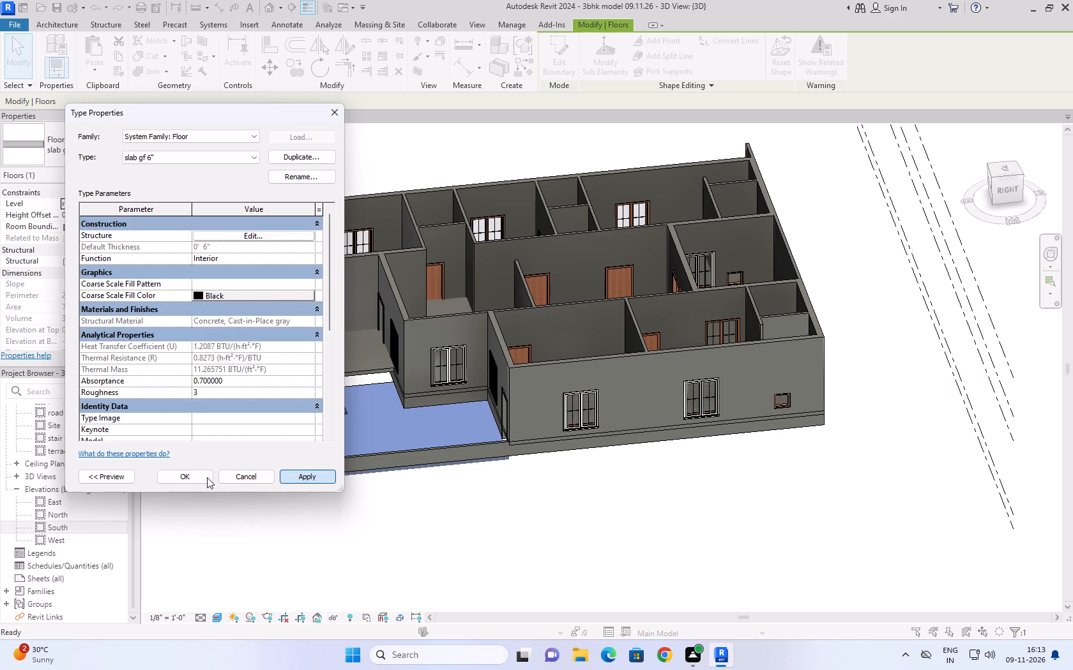
pyautogui.click(197, 477)
pyautogui.click(340, 553)
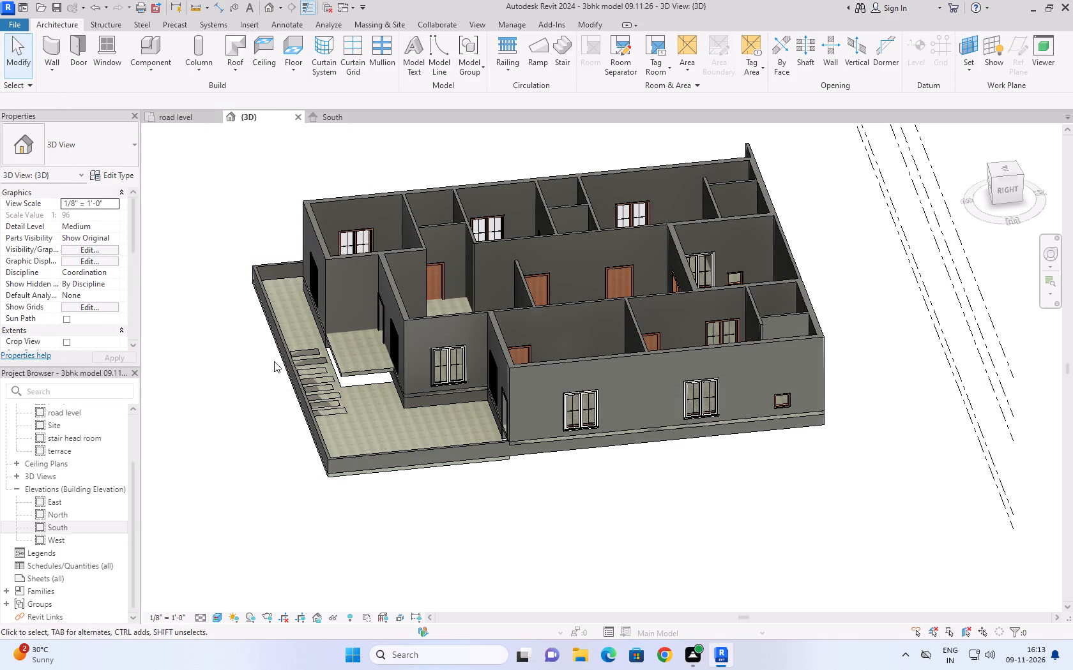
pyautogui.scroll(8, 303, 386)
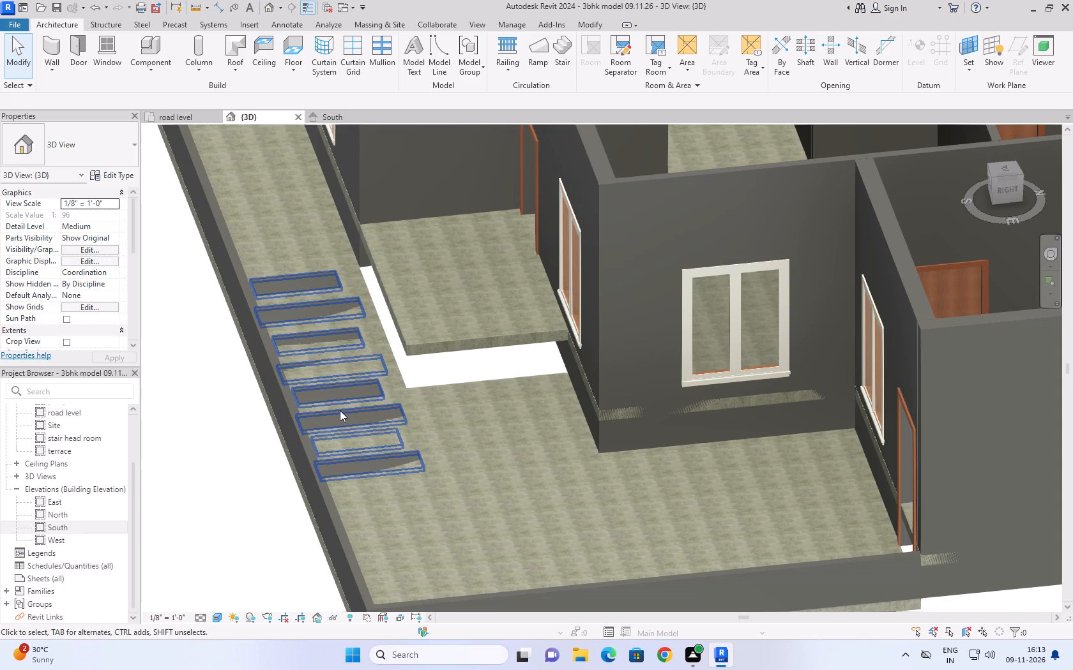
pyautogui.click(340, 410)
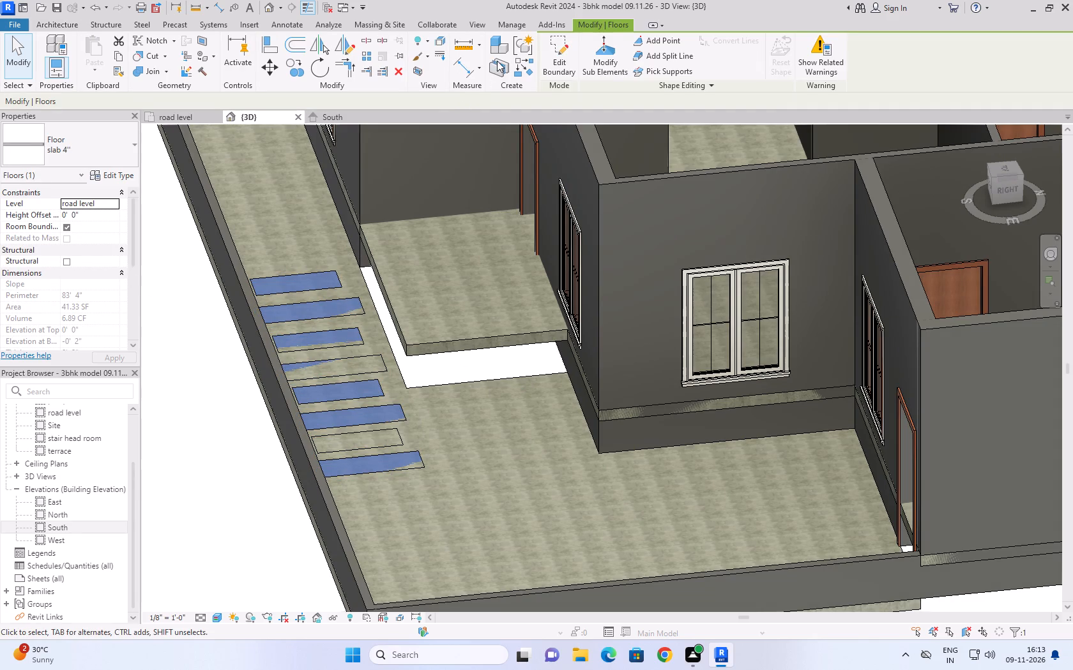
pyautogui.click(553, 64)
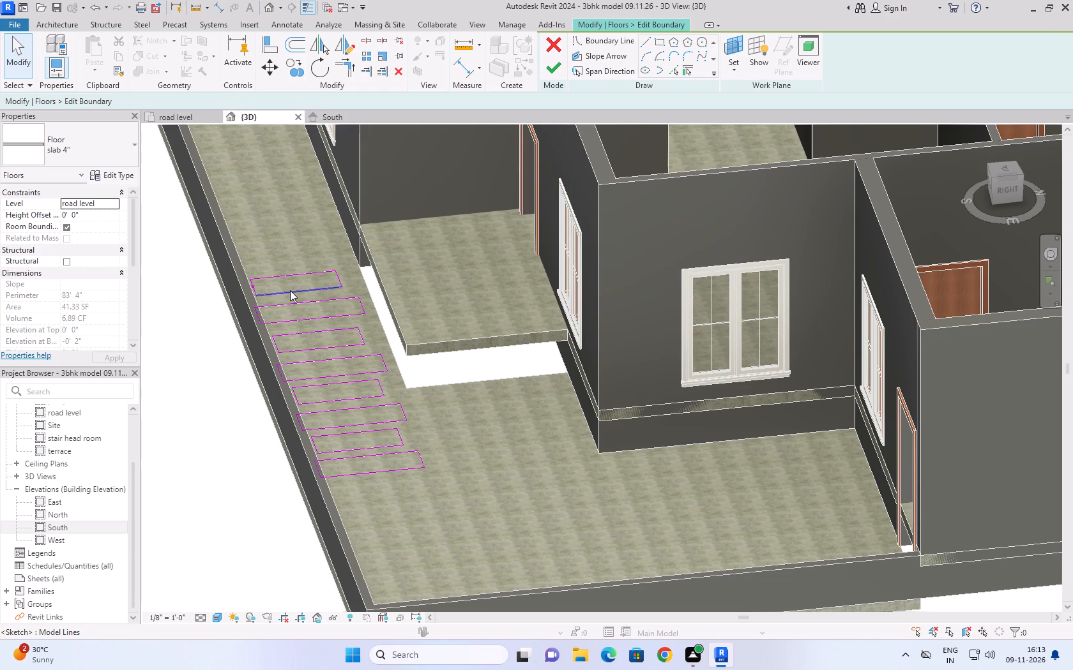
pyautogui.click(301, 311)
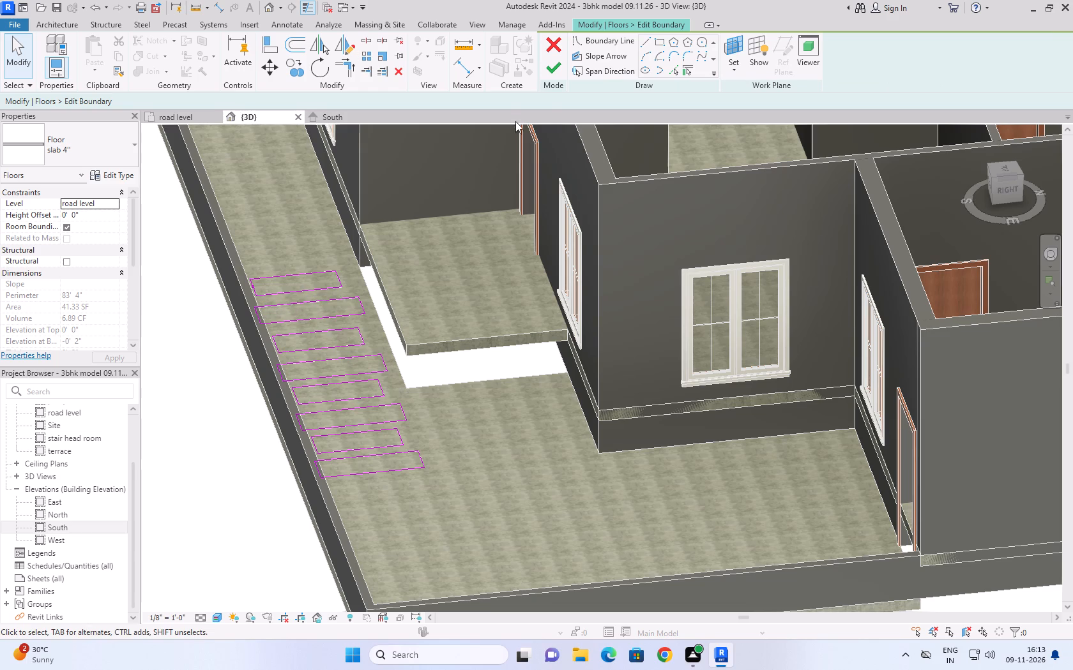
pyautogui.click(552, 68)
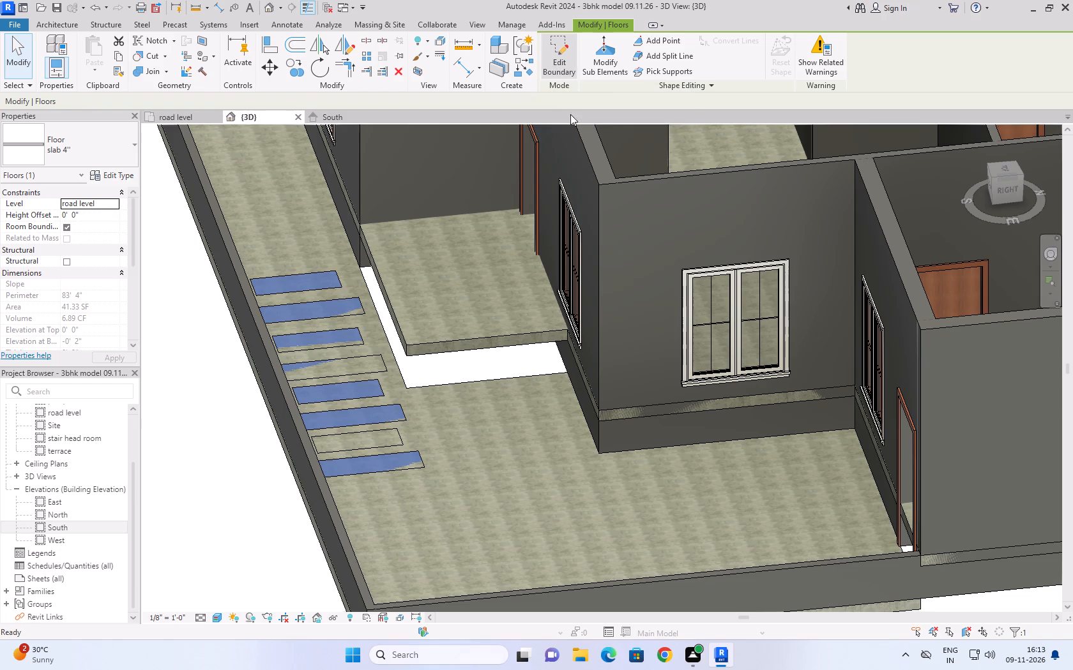
# Set the structure material of the stepping slabs' floor type slab 4" to Wood Planks, apply it and deselect the floor.
pyautogui.click(110, 204)
pyautogui.click(110, 204)
pyautogui.click(112, 180)
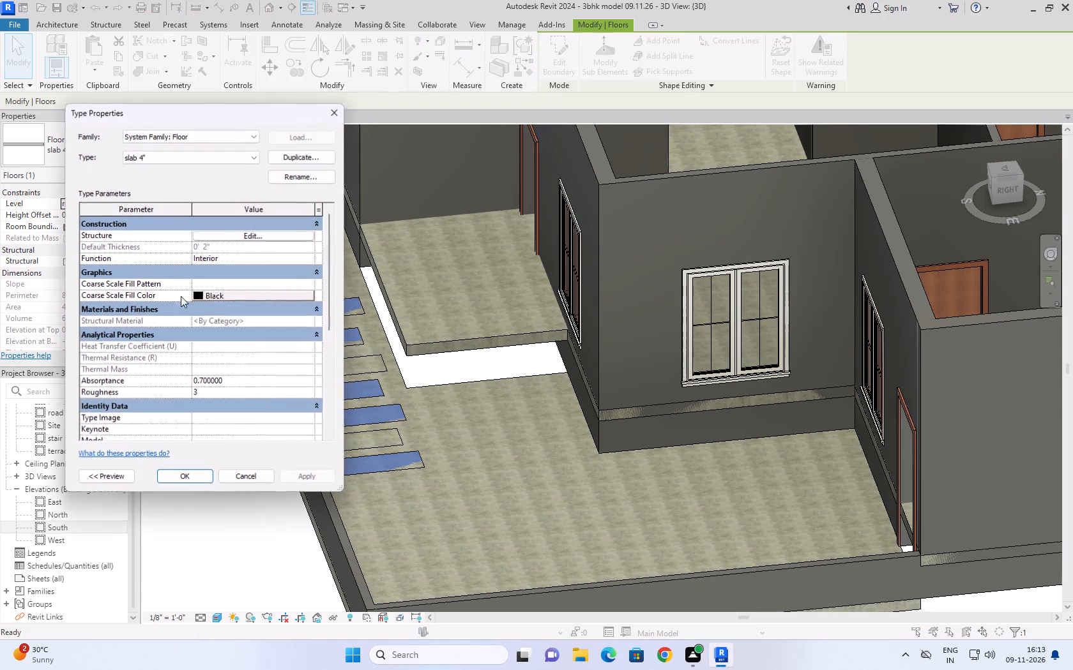
pyautogui.click(264, 241)
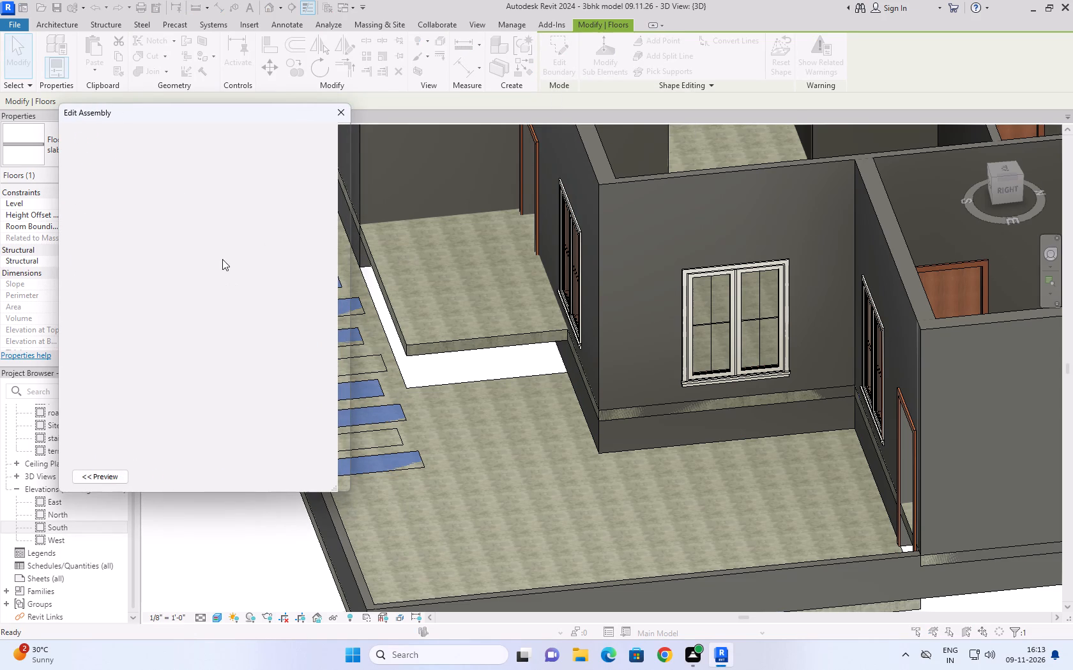
pyautogui.click(181, 264)
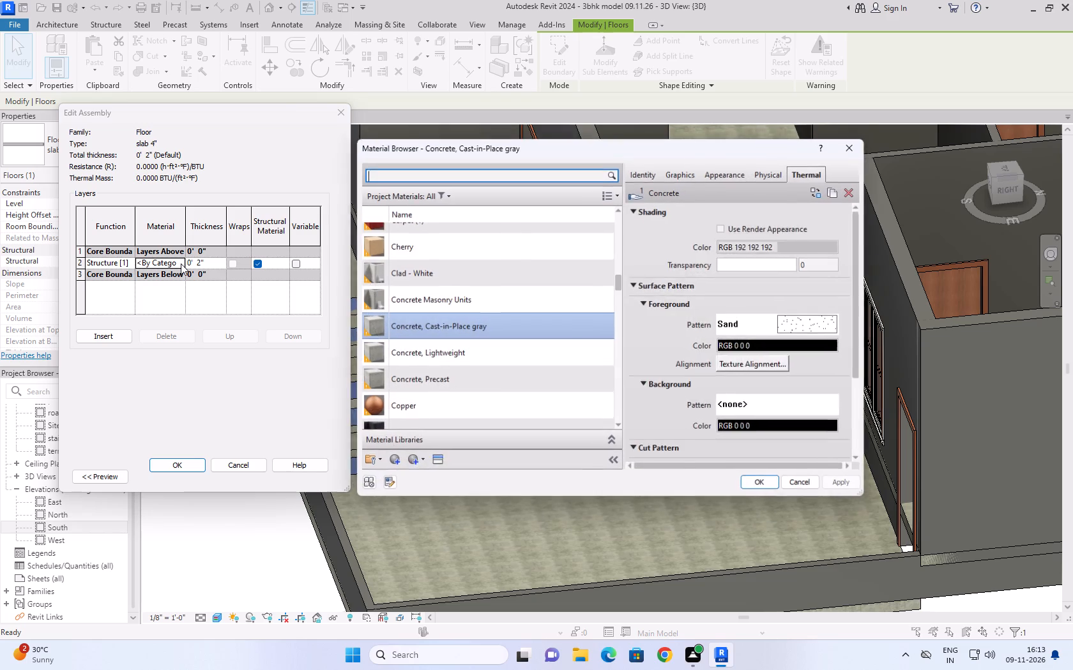
pyautogui.scroll(1, 410, 255)
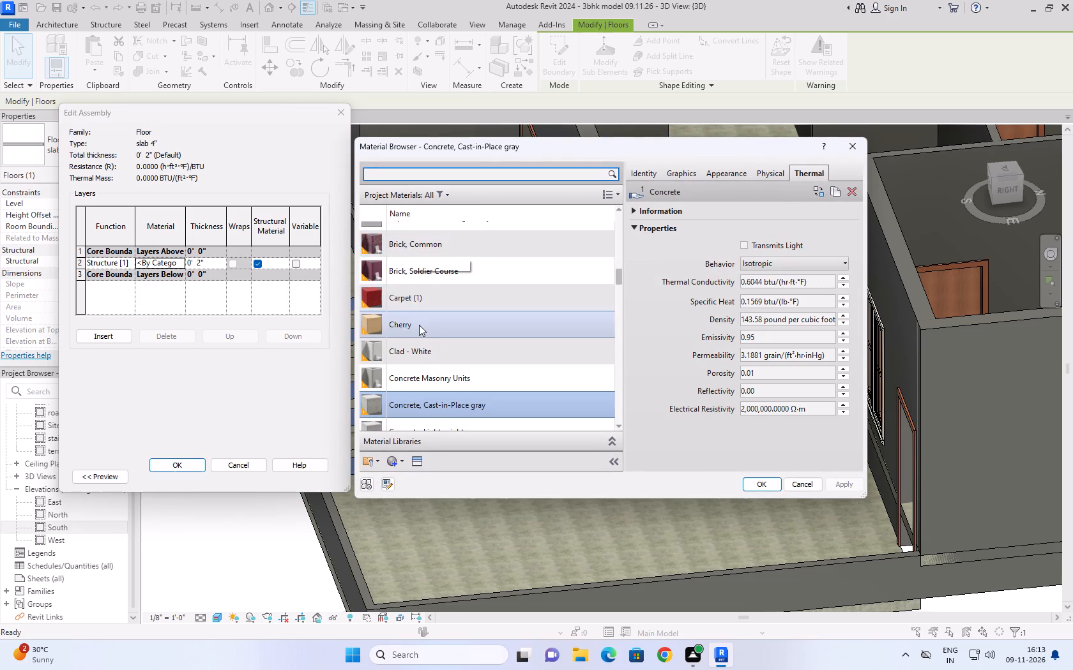
pyautogui.scroll(-3, 423, 347)
pyautogui.scroll(1, 423, 340)
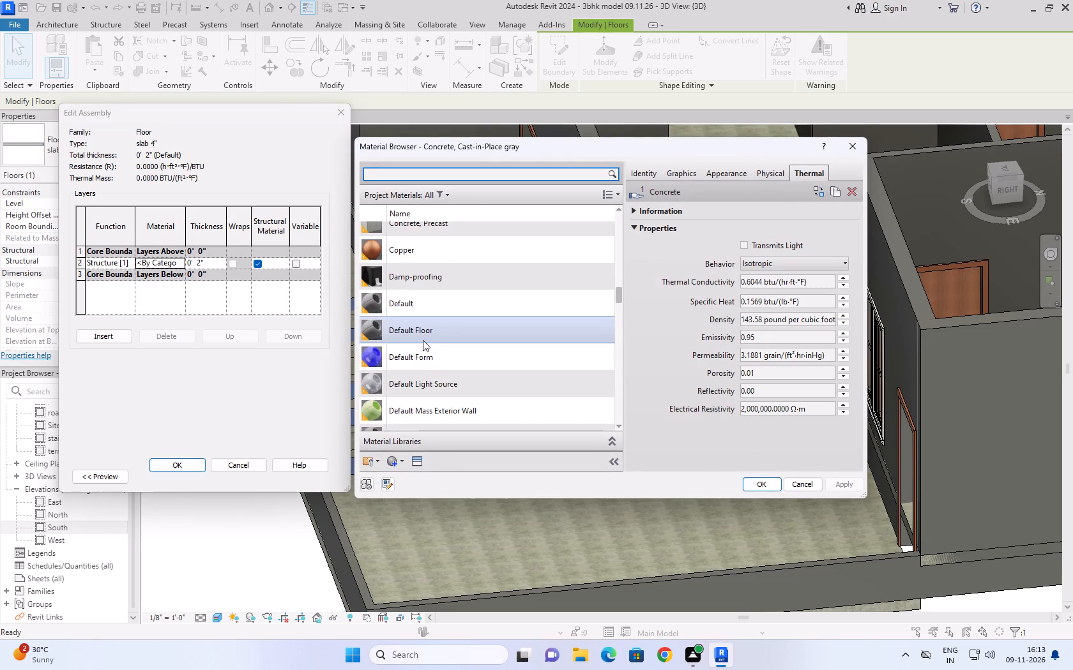
pyautogui.click(418, 352)
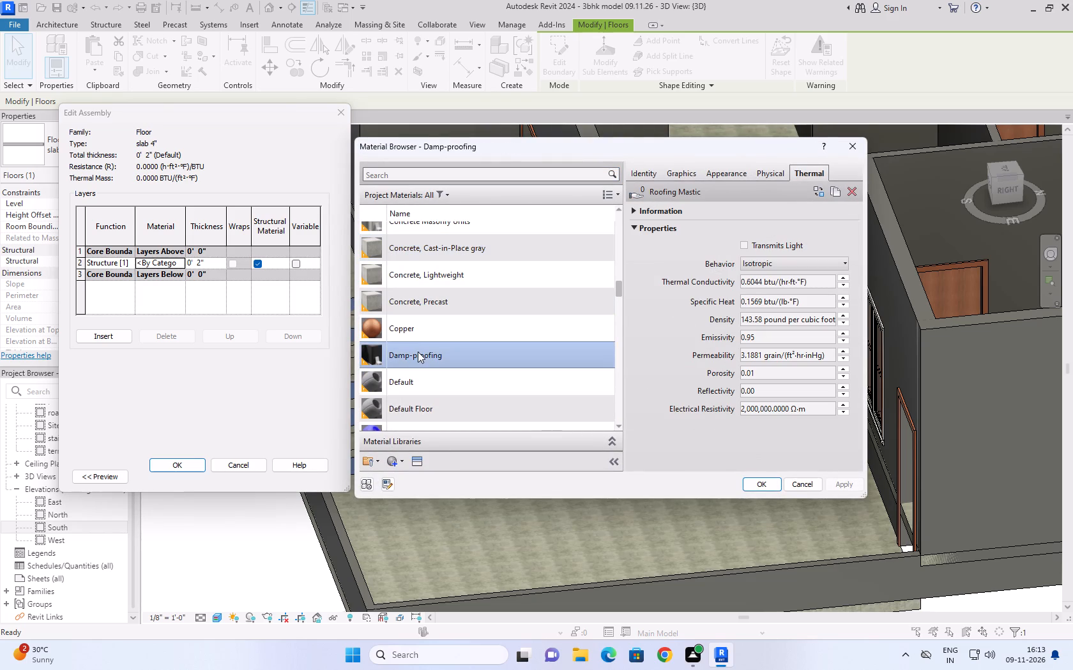
pyautogui.scroll(-6, 418, 315)
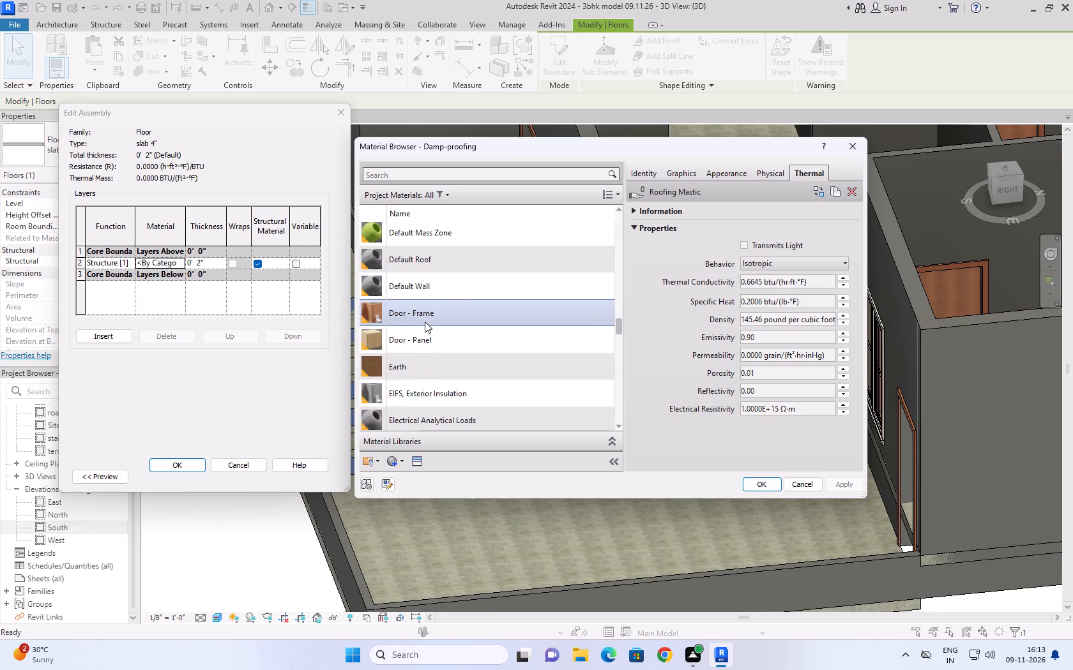
pyautogui.scroll(3, 425, 322)
pyautogui.scroll(-5, 427, 323)
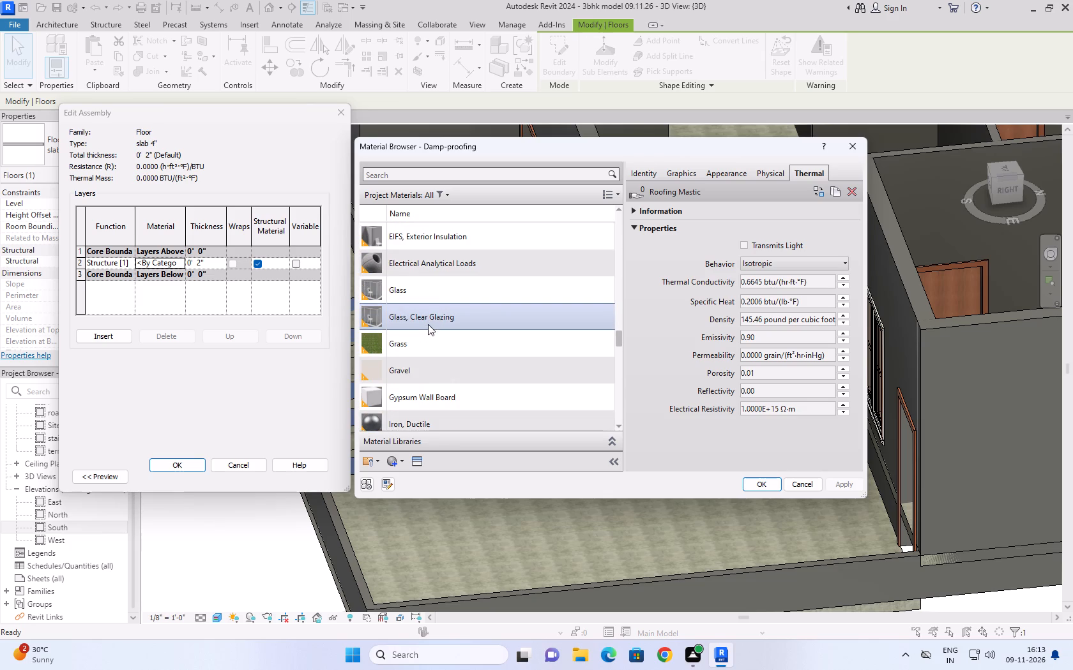
pyautogui.scroll(-2, 446, 361)
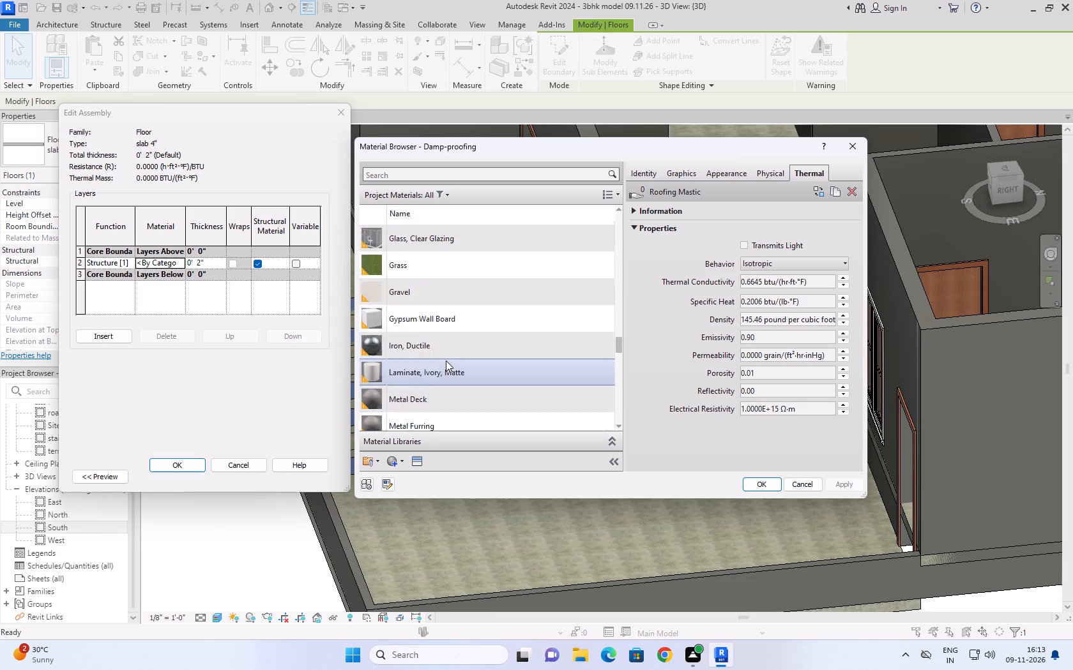
pyautogui.scroll(-6, 446, 361)
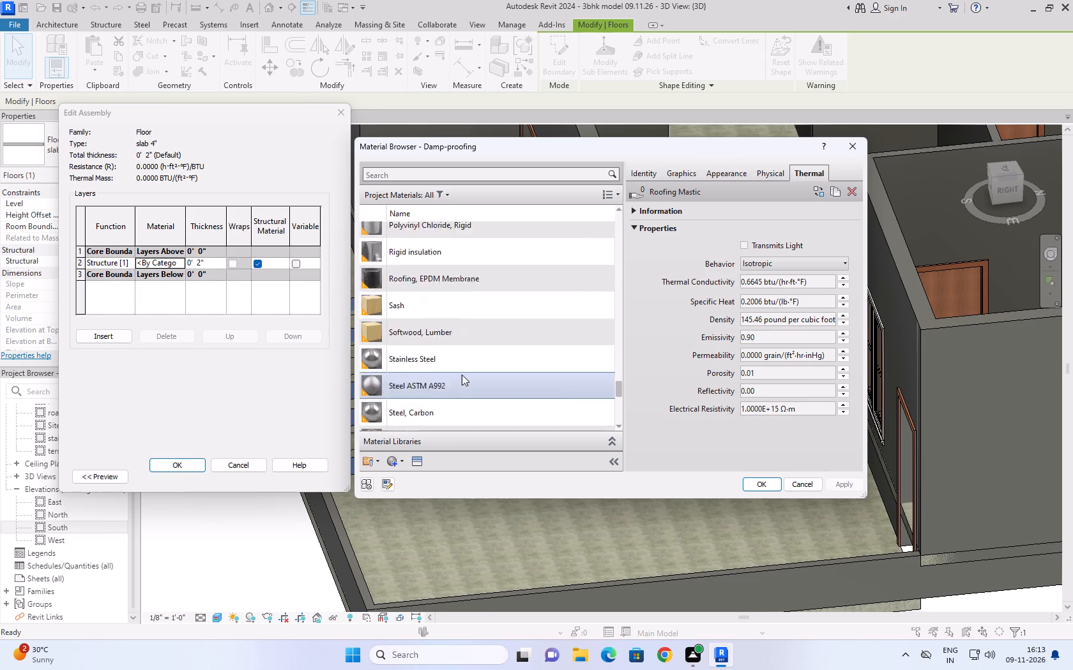
pyautogui.scroll(-5, 462, 375)
pyautogui.click(446, 411)
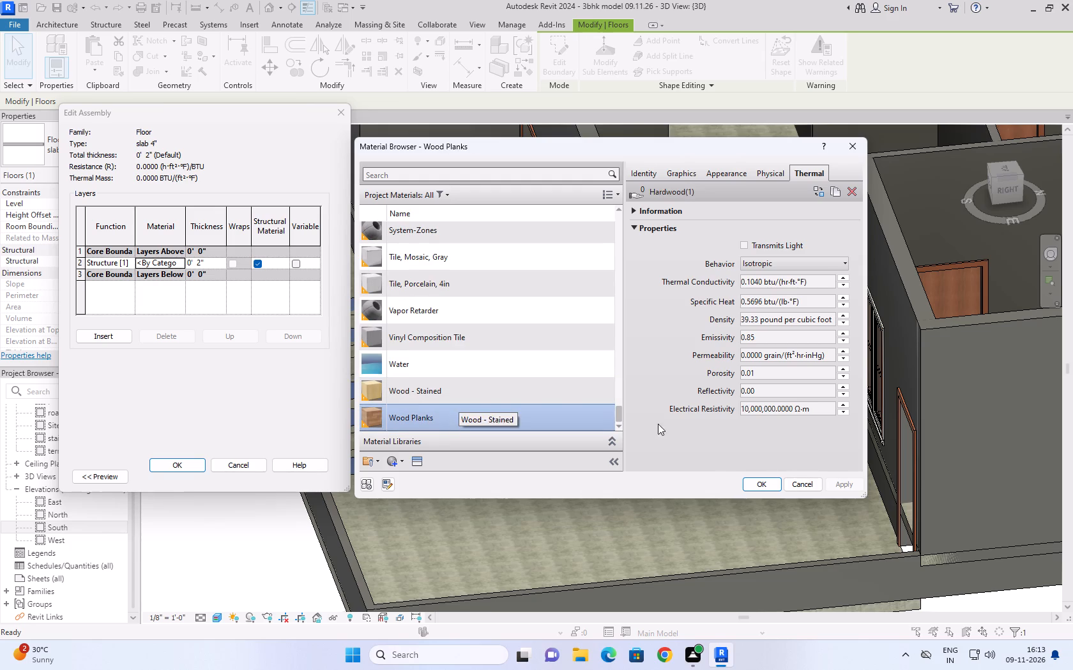
pyautogui.click(750, 479)
pyautogui.click(192, 465)
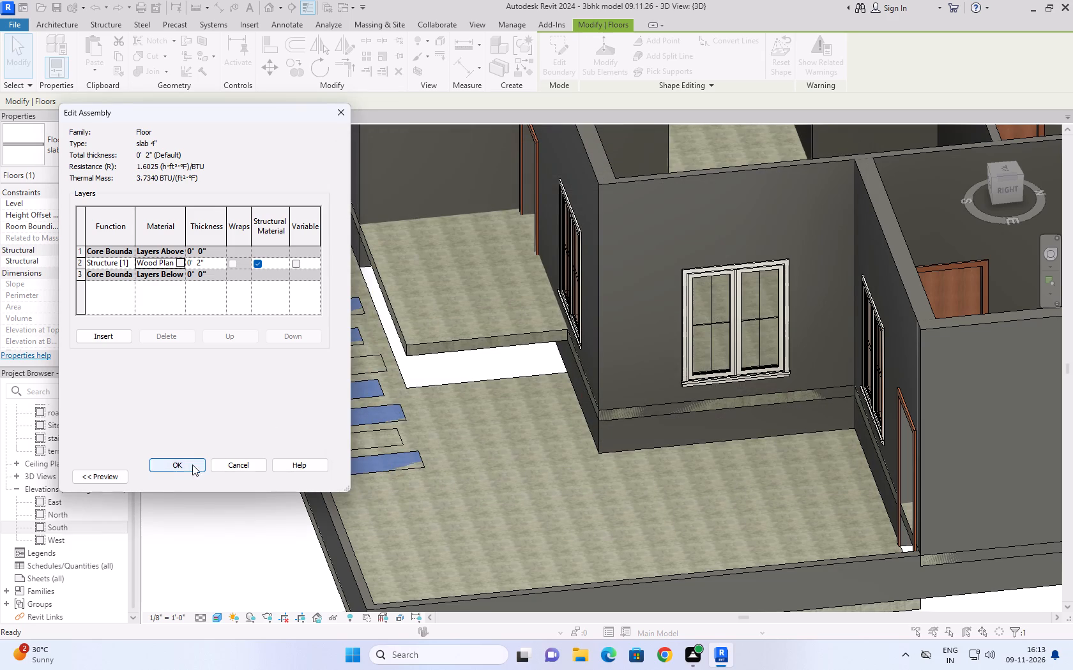
pyautogui.click(314, 480)
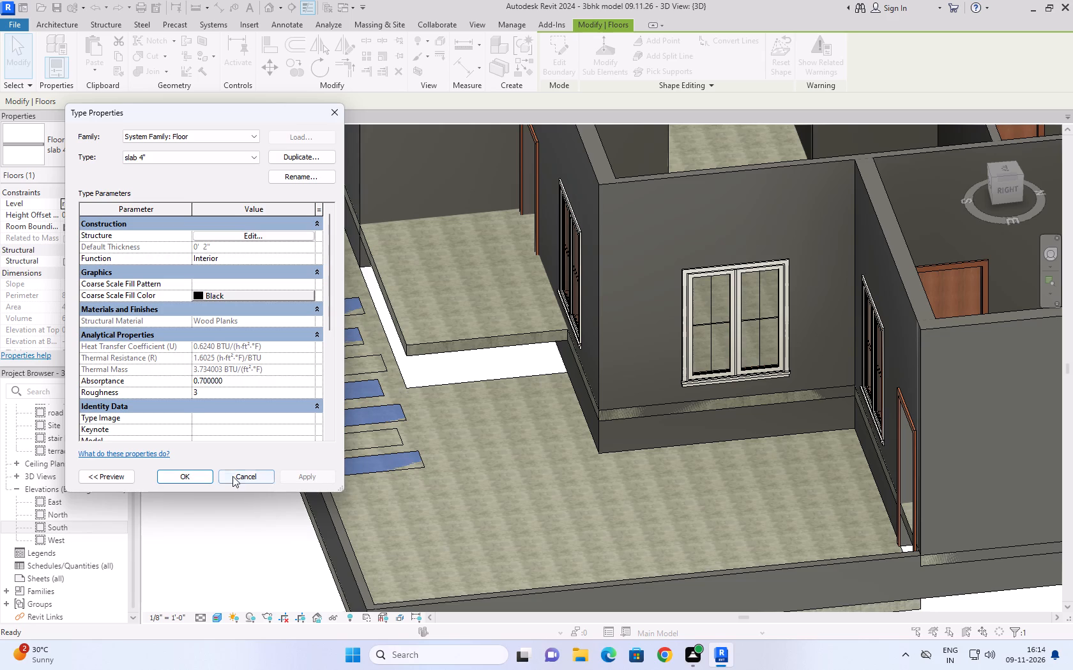
pyautogui.click(200, 474)
pyautogui.click(213, 403)
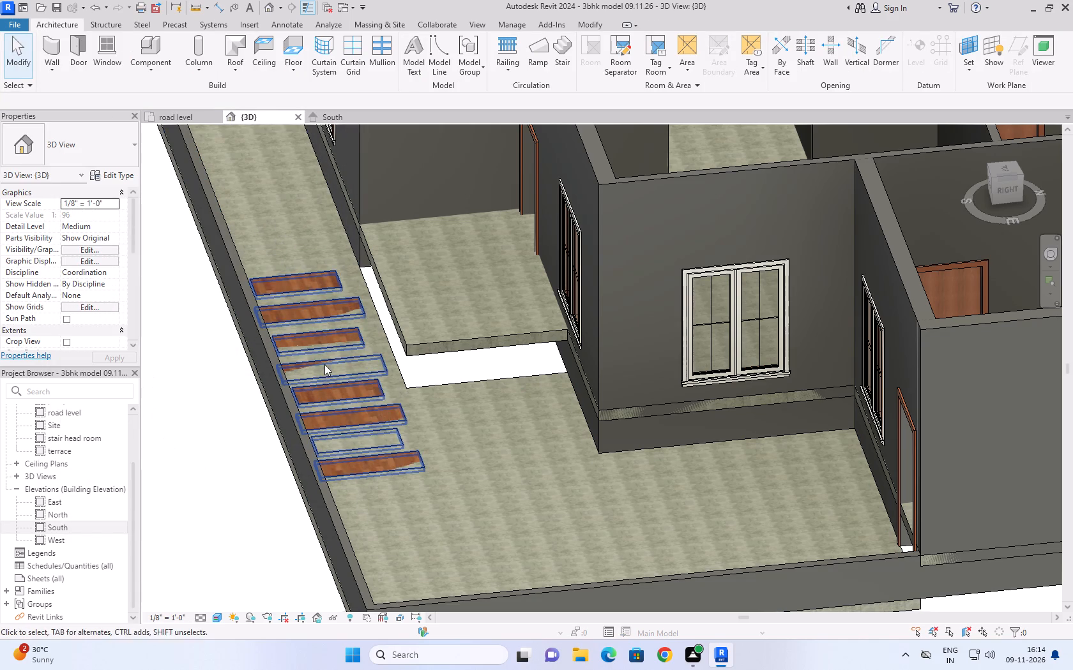
# Set the structure layer thickness of the stepping slabs' floor type to 4", apply it and deselect the floor.
pyautogui.click(356, 382)
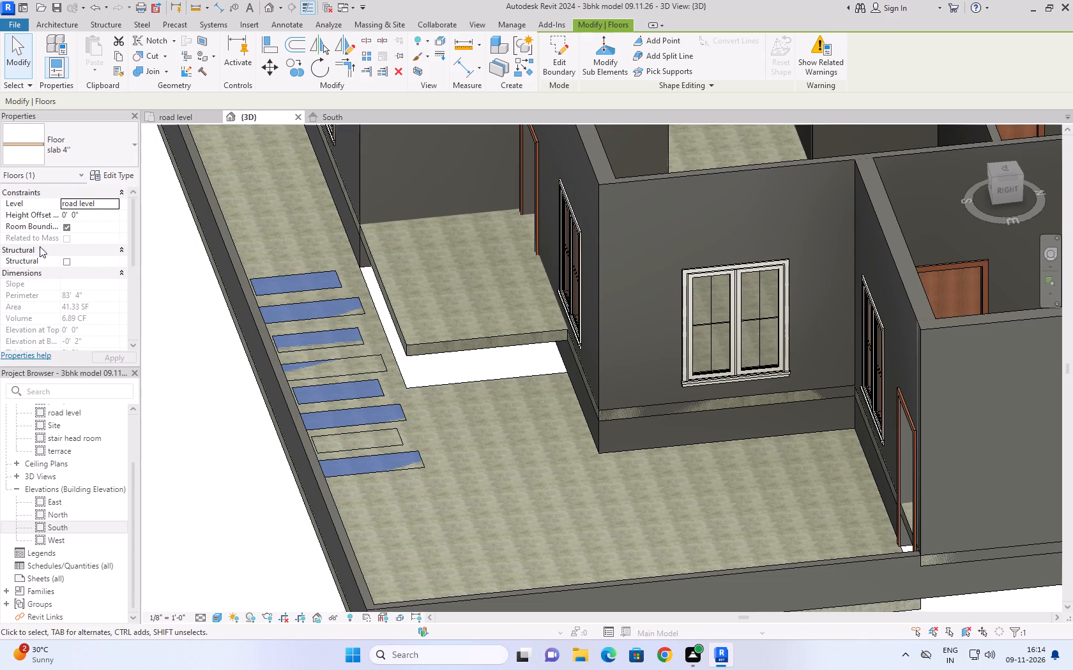
pyautogui.click(116, 177)
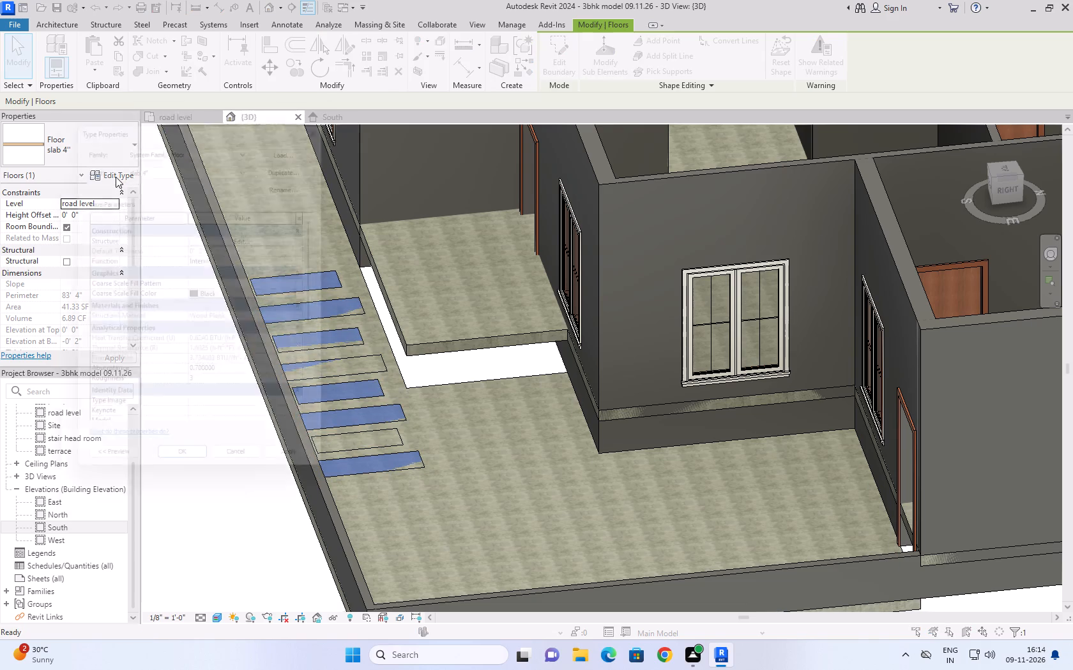
pyautogui.click(245, 235)
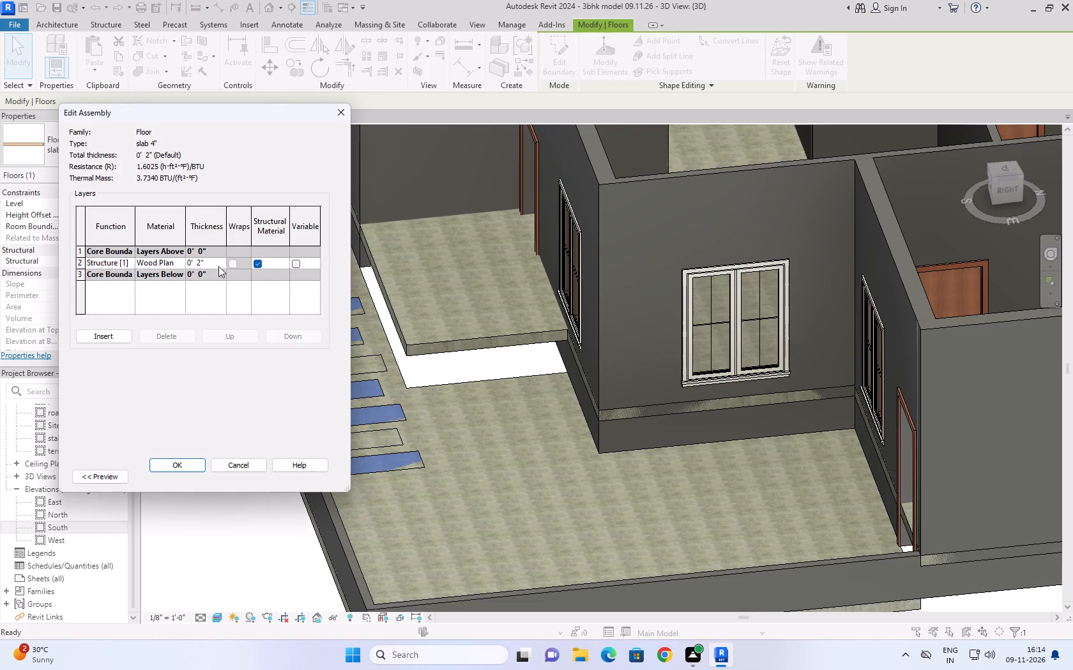
pyautogui.click(218, 266)
pyautogui.write("4''")
pyautogui.click(194, 454)
pyautogui.click(194, 461)
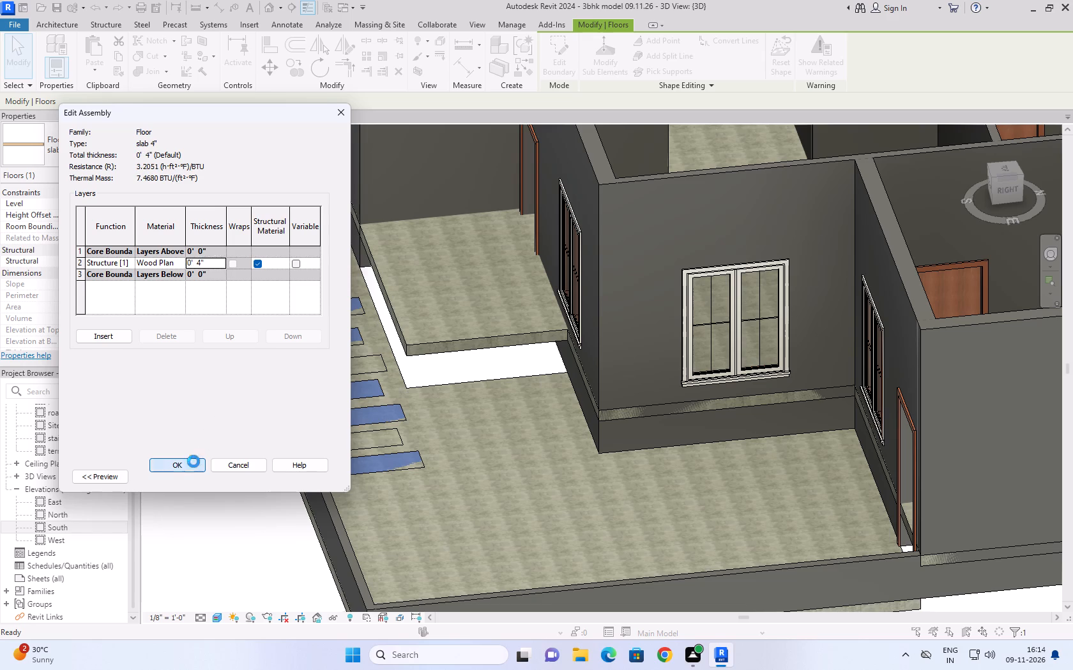
pyautogui.click(299, 476)
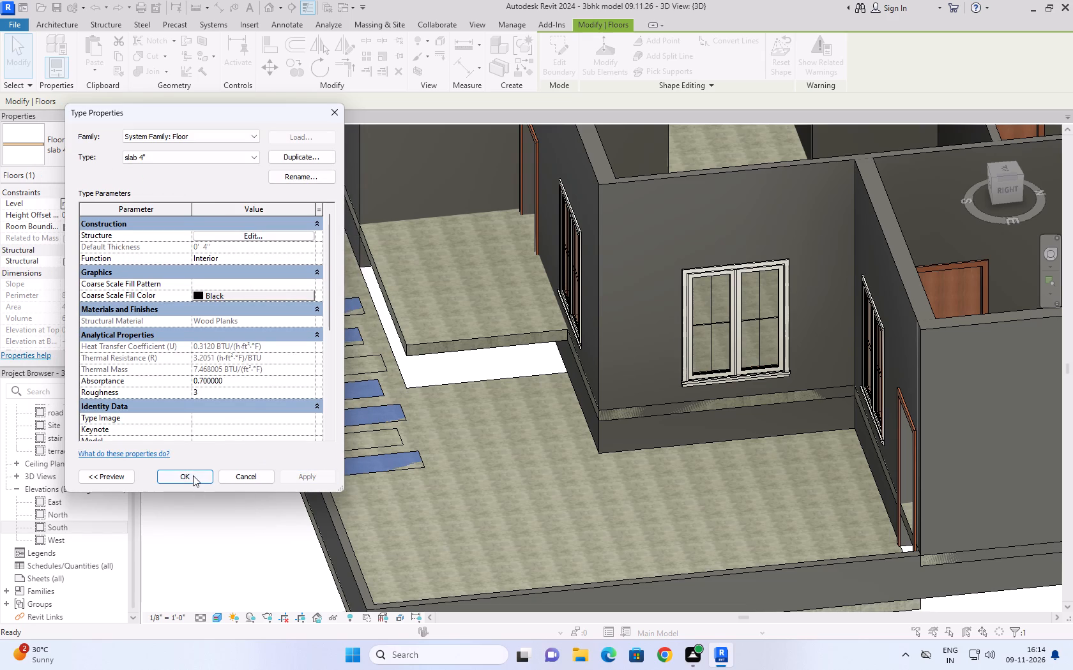
pyautogui.click(193, 475)
pyautogui.click(206, 433)
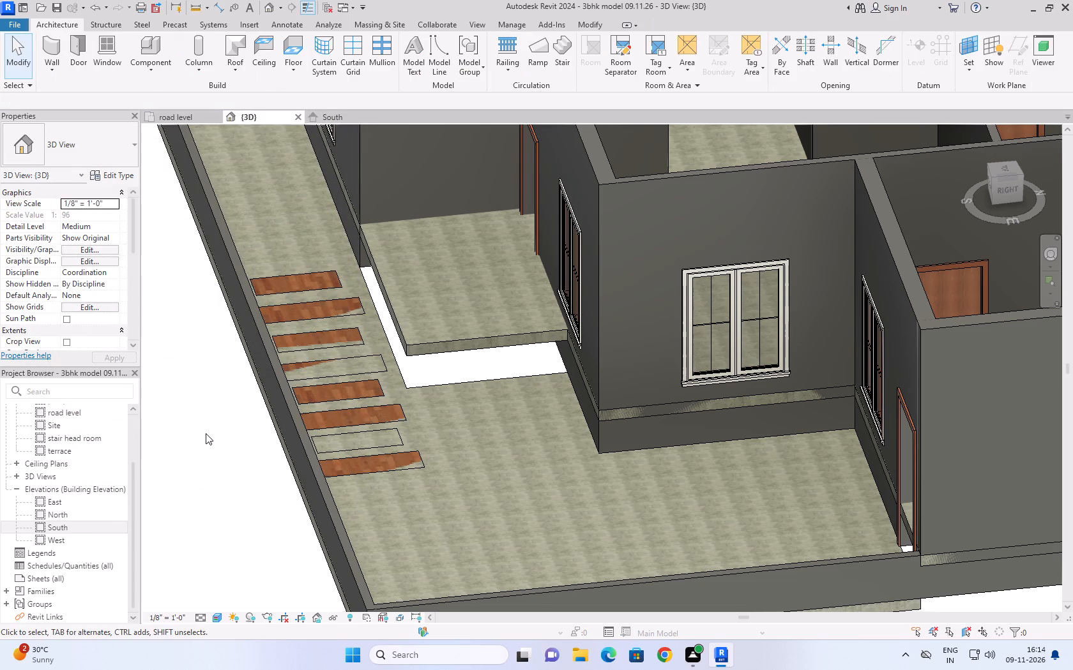
# Open the stepping slabs' floor boundary for editing, set the height offset from level to 2", finish the edit and deselect.
pyautogui.click(330, 385)
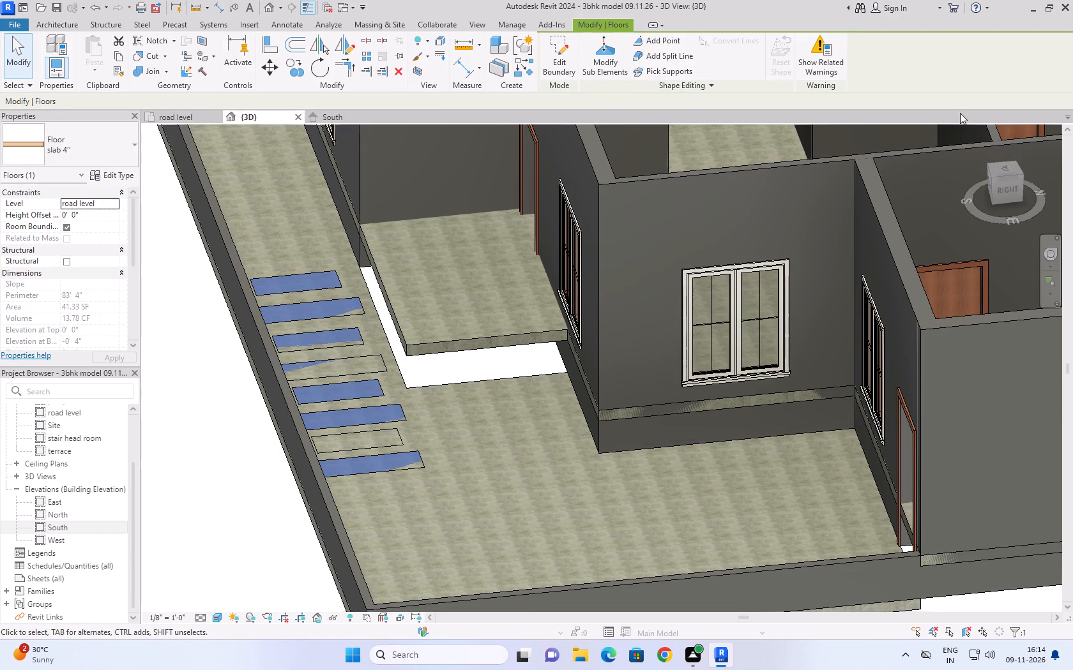
pyautogui.click(1008, 168)
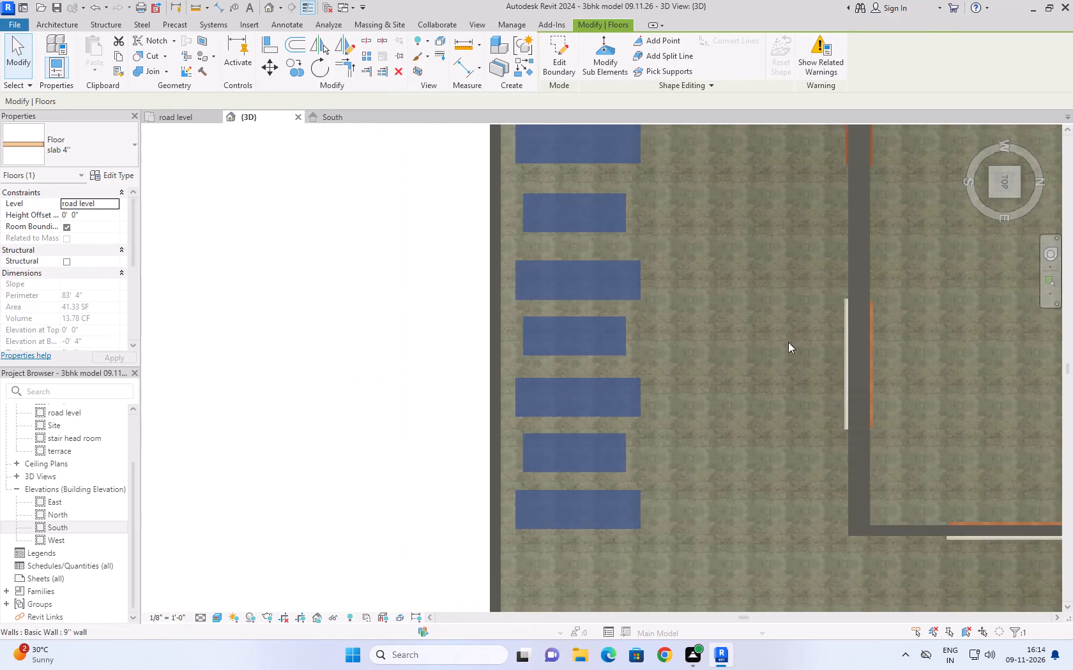
pyautogui.click(568, 66)
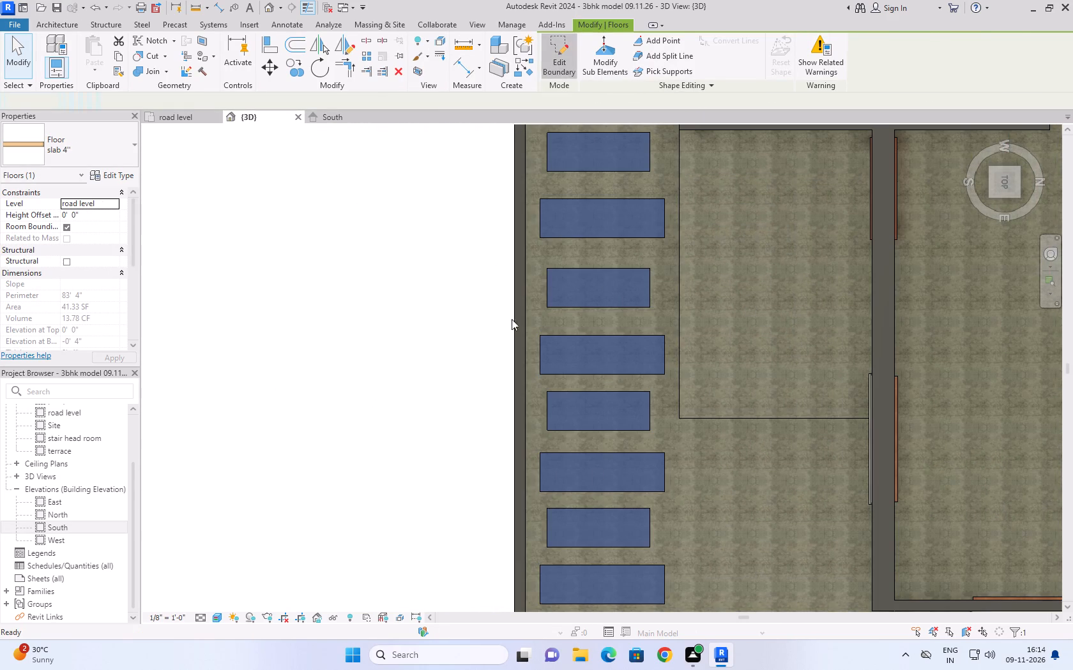
pyautogui.scroll(-3, 688, 308)
pyautogui.scroll(5, 593, 472)
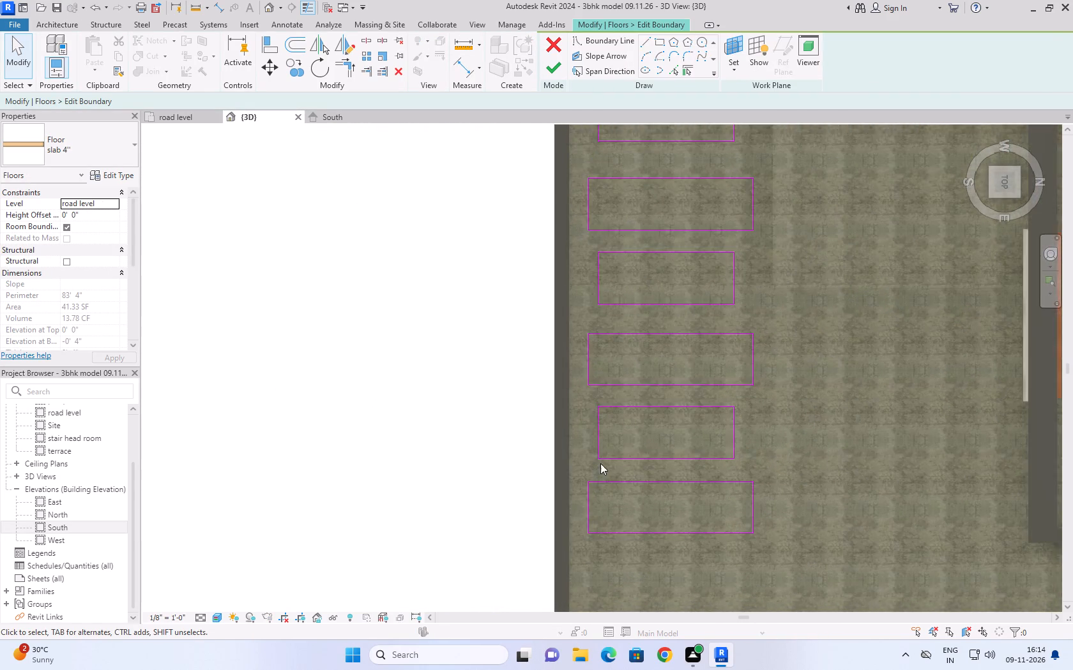
pyautogui.scroll(4, 600, 463)
pyautogui.scroll(-4, 625, 389)
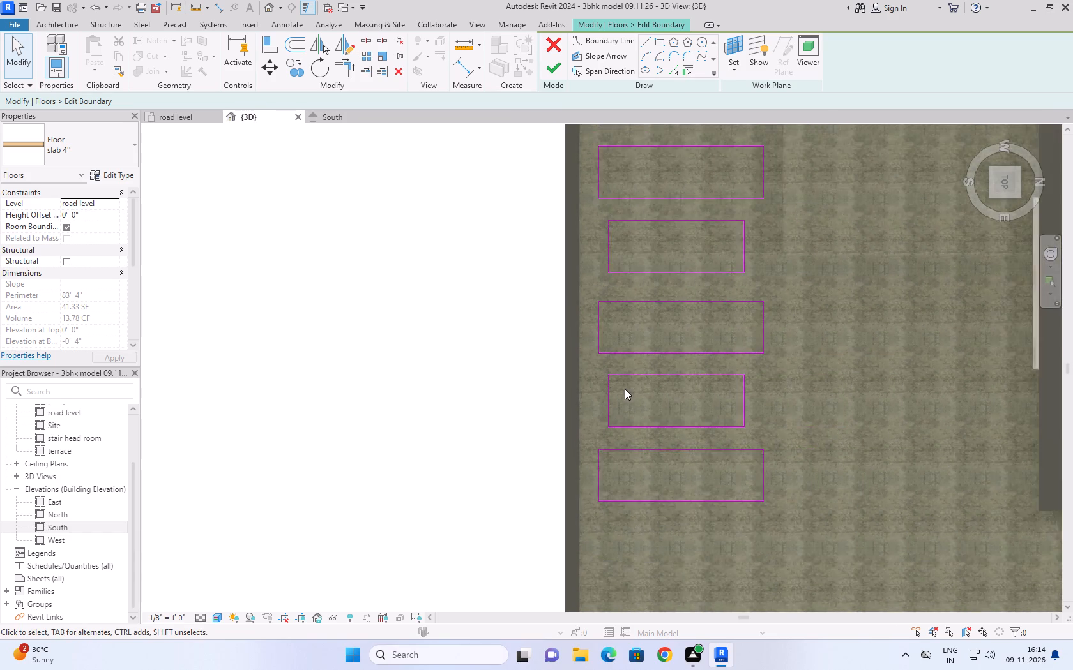
pyautogui.scroll(-4, 625, 389)
pyautogui.moveTo(465, 276); pyautogui.dragTo(341, 290, button='middle')
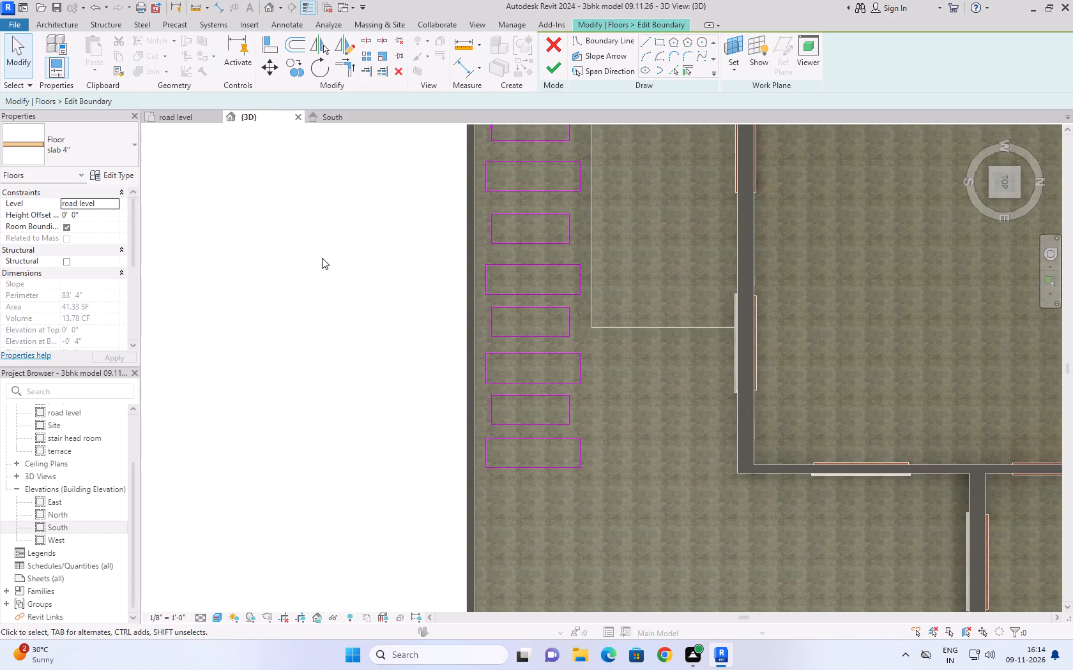
pyautogui.click(91, 216)
pyautogui.write("2''")
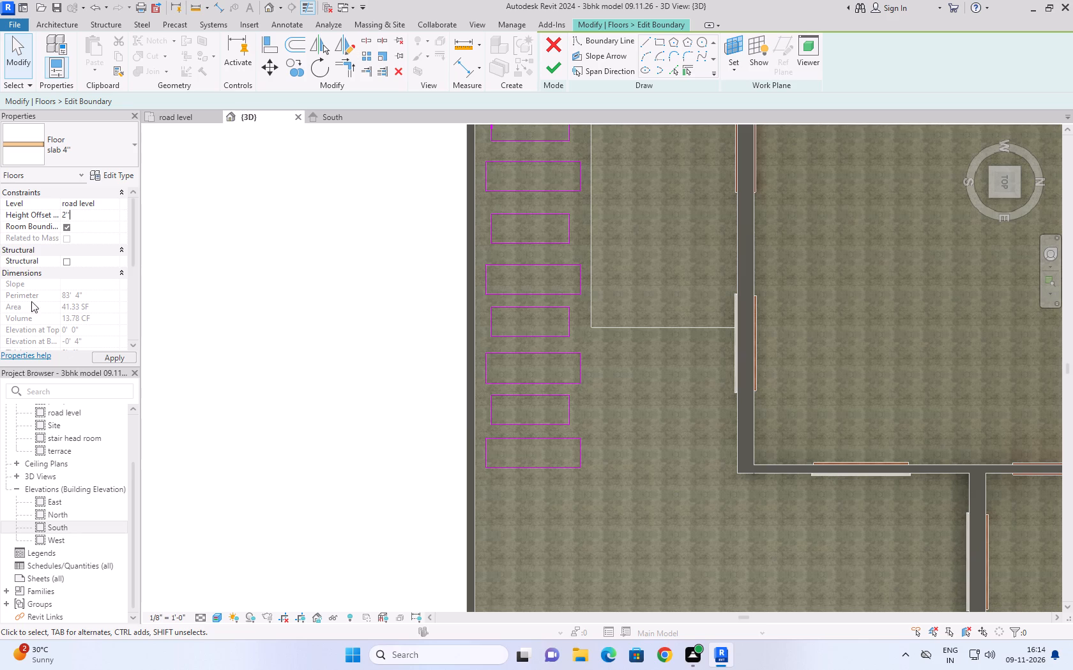
pyautogui.click(279, 290)
pyautogui.click(552, 66)
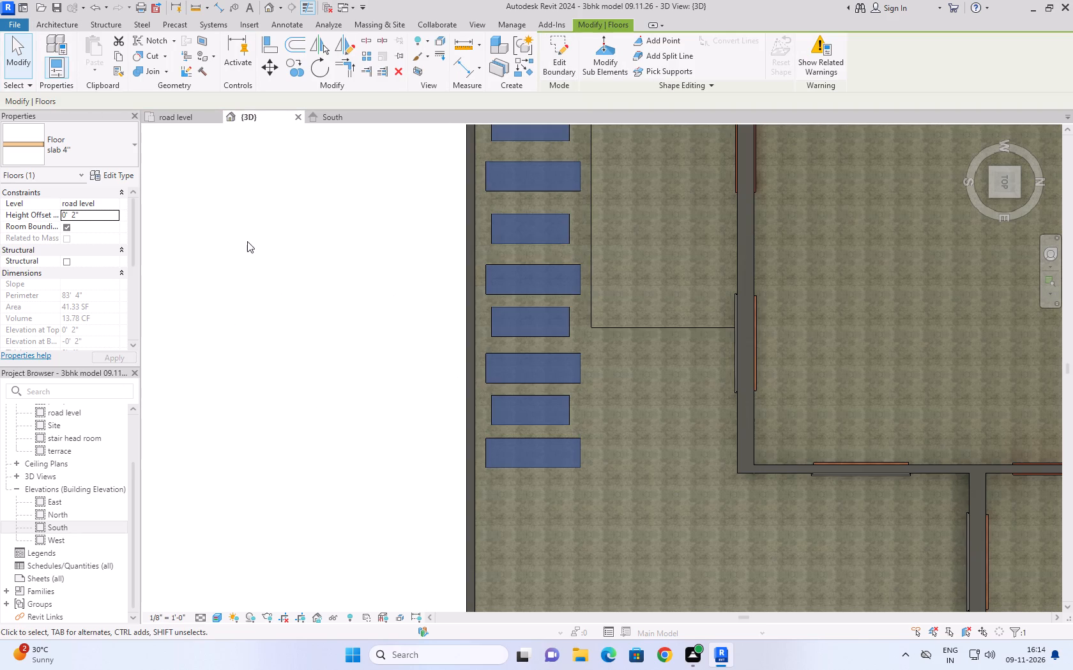
pyautogui.click(247, 241)
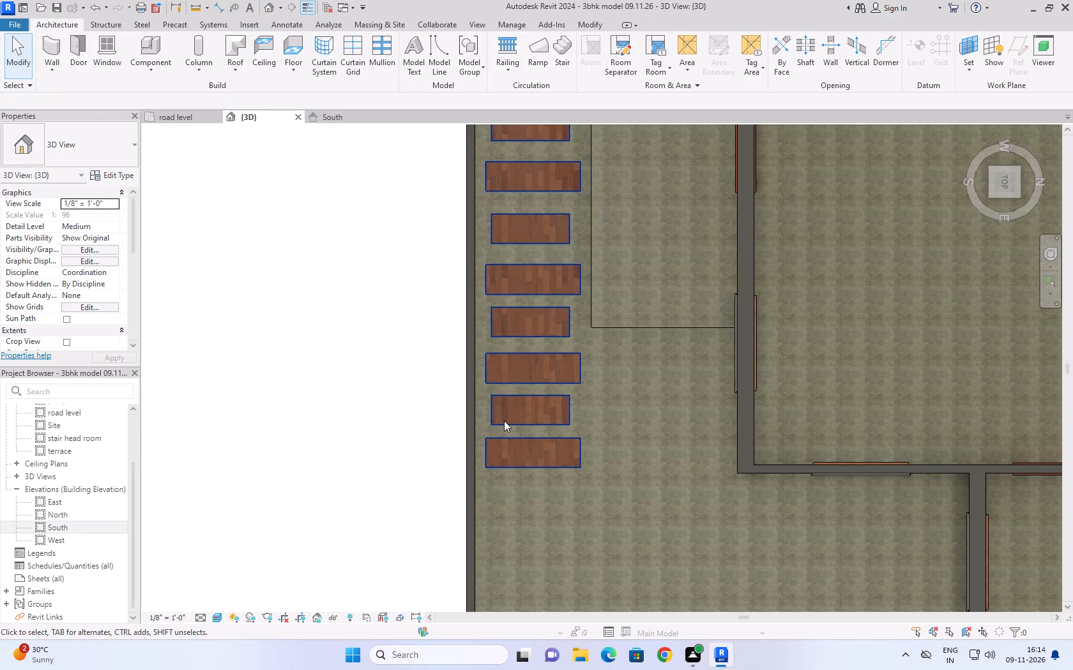
# Examine the raised stepping slabs and the yard around the entrance slab from the top and in an isometric 3D view.
pyautogui.scroll(3, 504, 421)
pyautogui.scroll(-6, 282, 370)
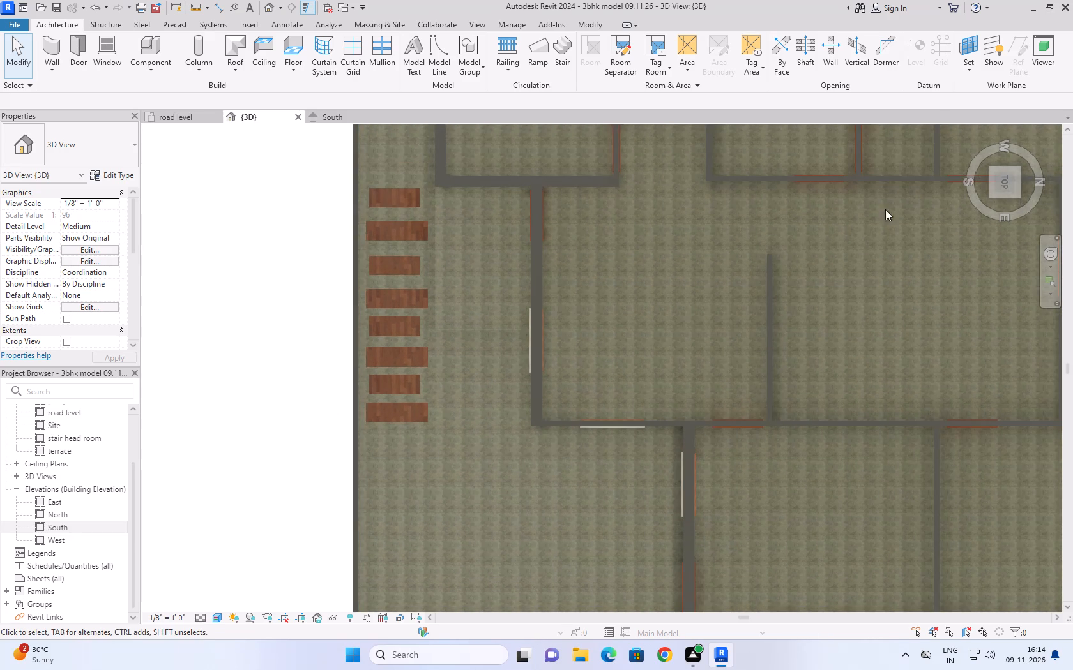
pyautogui.click(978, 136)
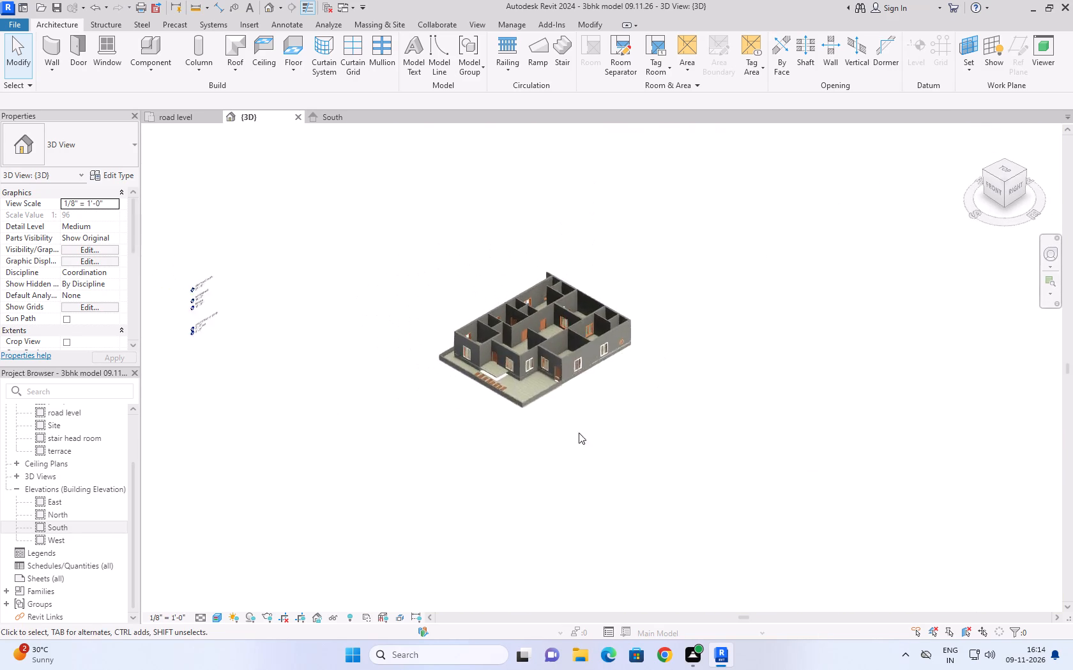
pyautogui.scroll(9, 632, 466)
pyautogui.moveTo(705, 437); pyautogui.dragTo(518, 532, button='middle')
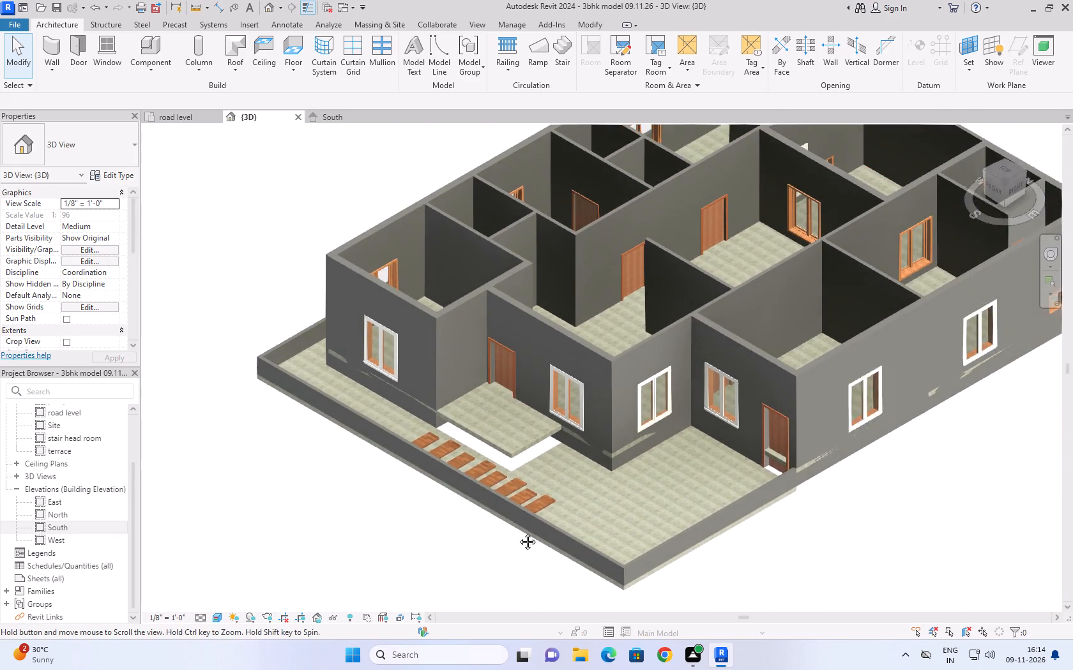
pyautogui.moveTo(518, 532); pyautogui.dragTo(517, 533, button='middle')
pyautogui.scroll(7, 576, 533)
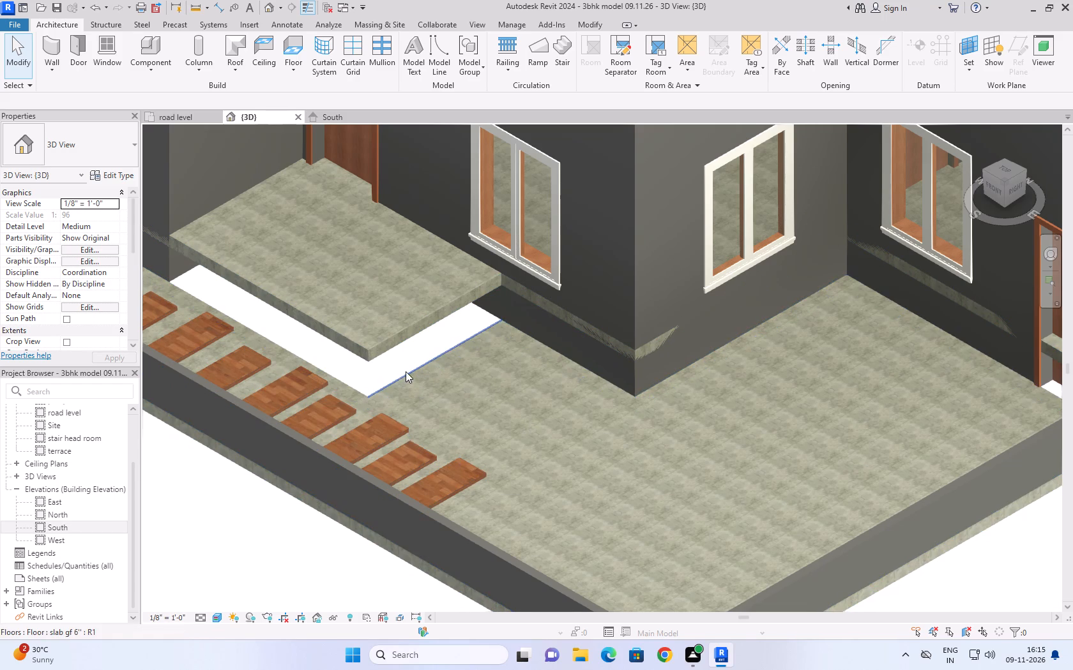
# Change the structure material of the stepping slabs' floor type slab 4" to Asphalt Shingle, apply it and deselect the floor.
pyautogui.click(429, 460)
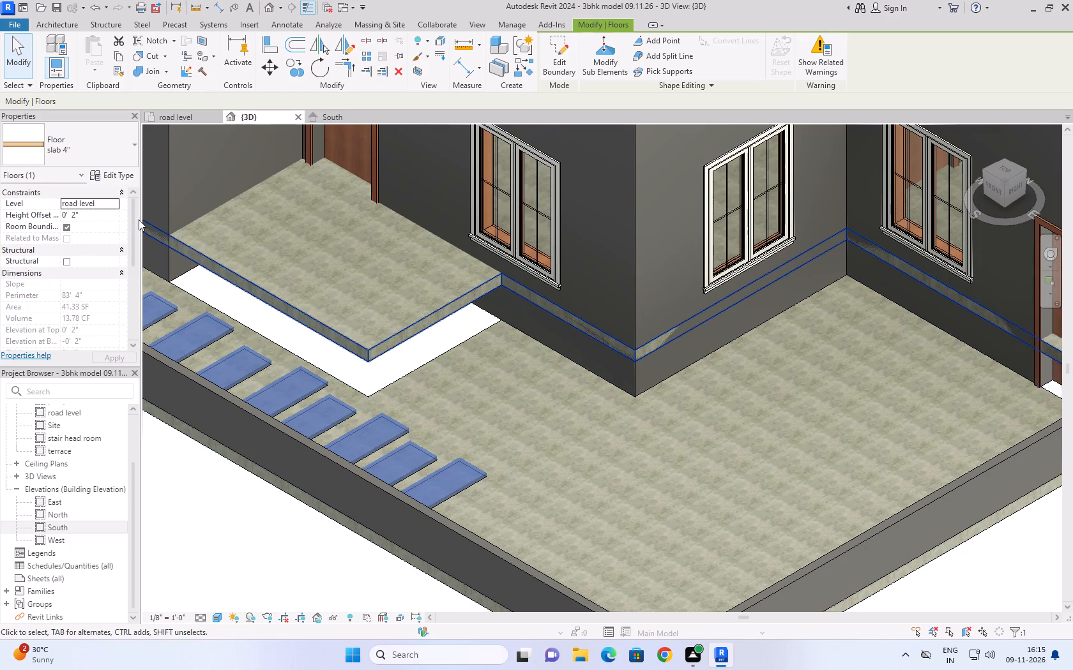
pyautogui.click(118, 175)
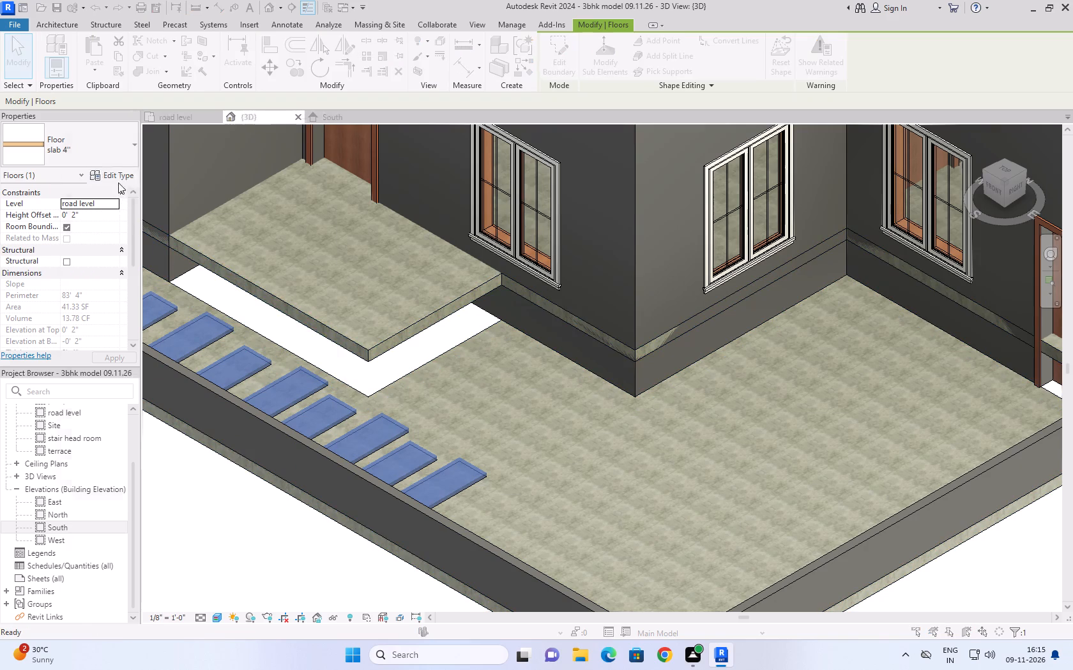
pyautogui.click(258, 237)
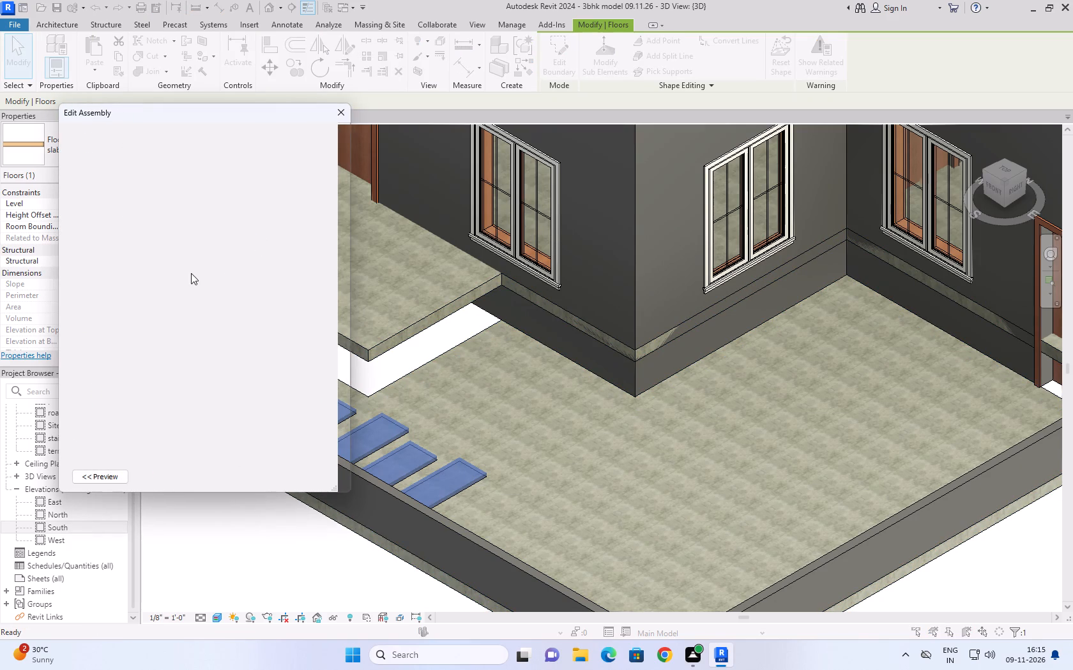
pyautogui.click(179, 264)
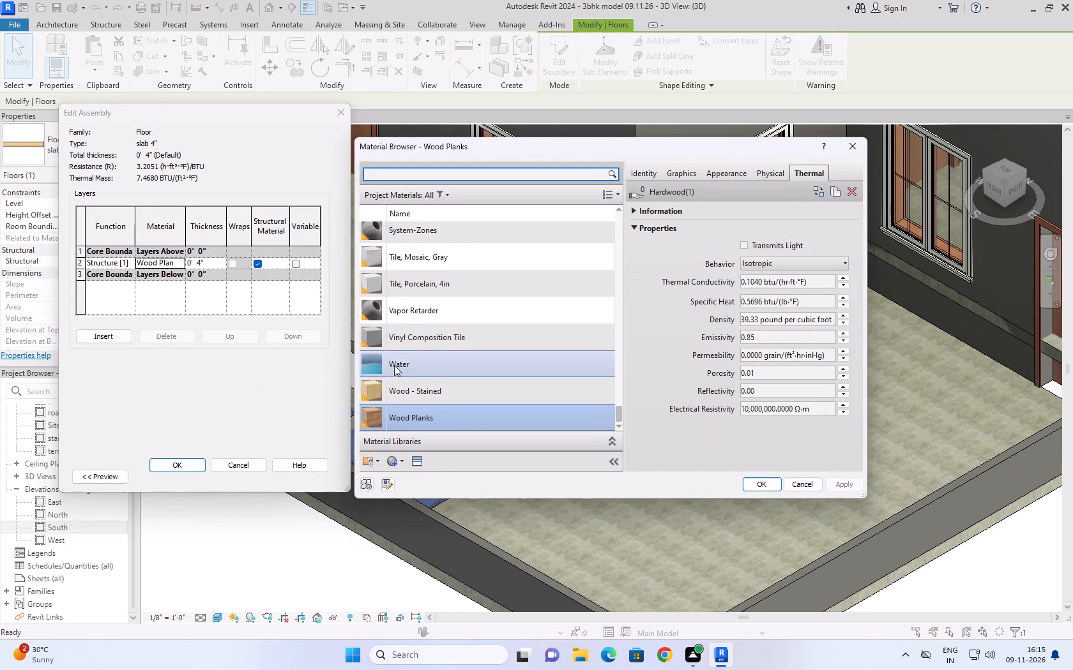
pyautogui.scroll(-5, 407, 369)
pyautogui.scroll(8, 444, 410)
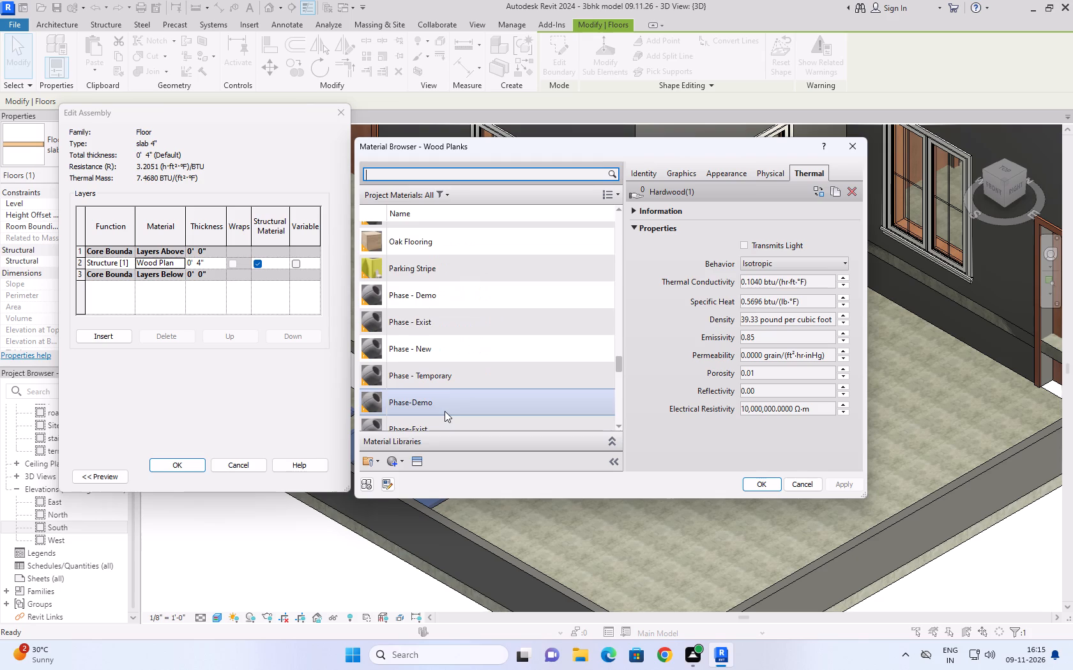
pyautogui.scroll(5, 446, 390)
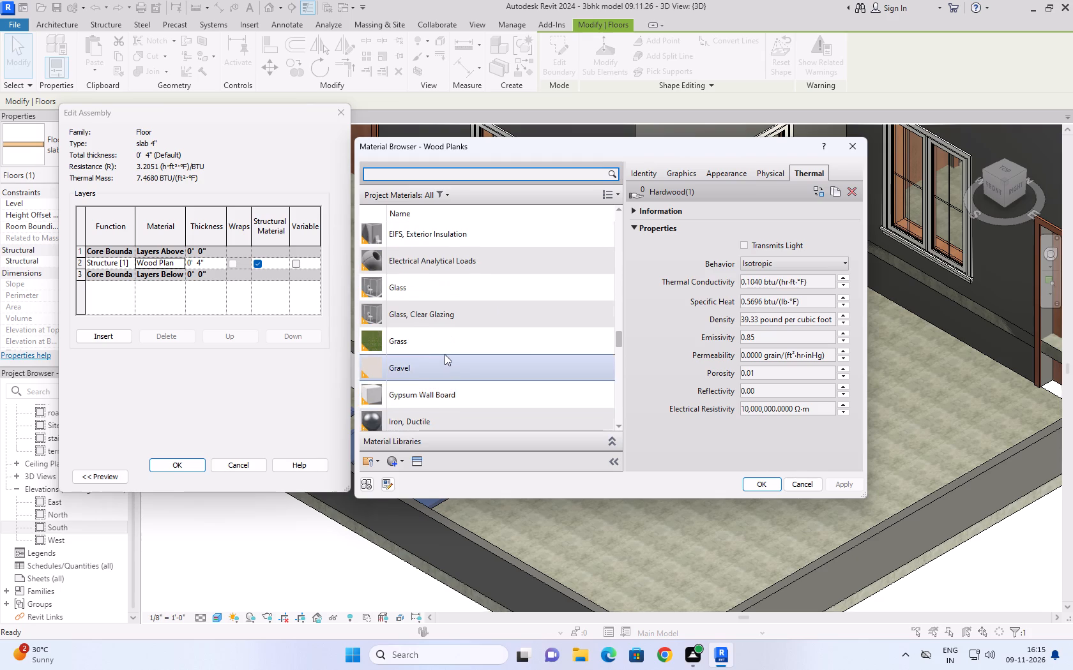
pyautogui.scroll(7, 445, 354)
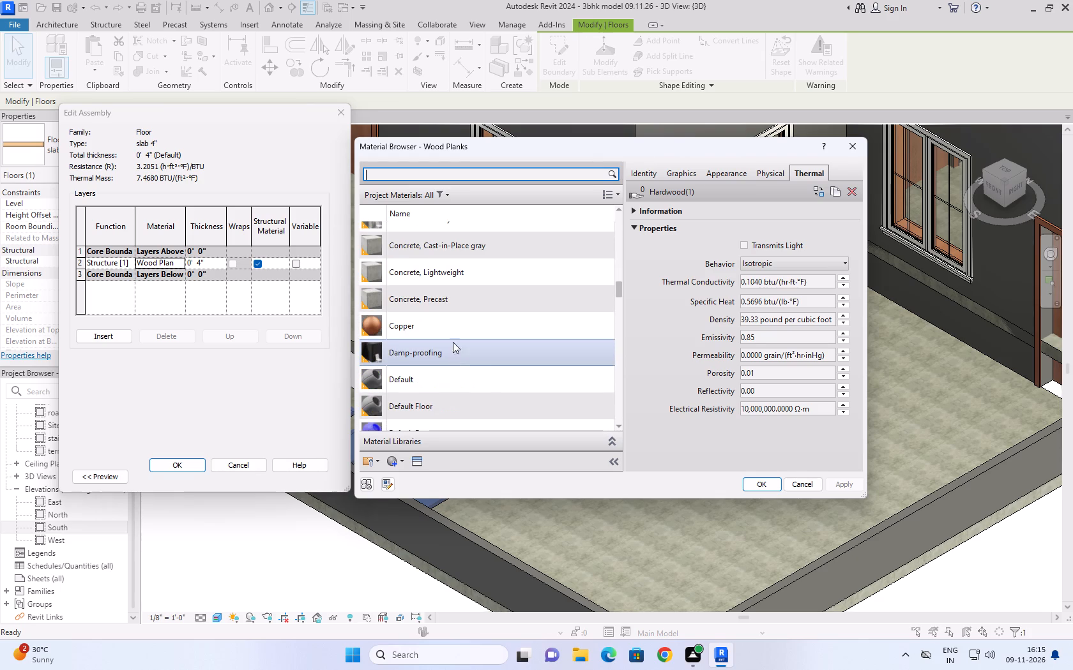
pyautogui.scroll(2, 452, 327)
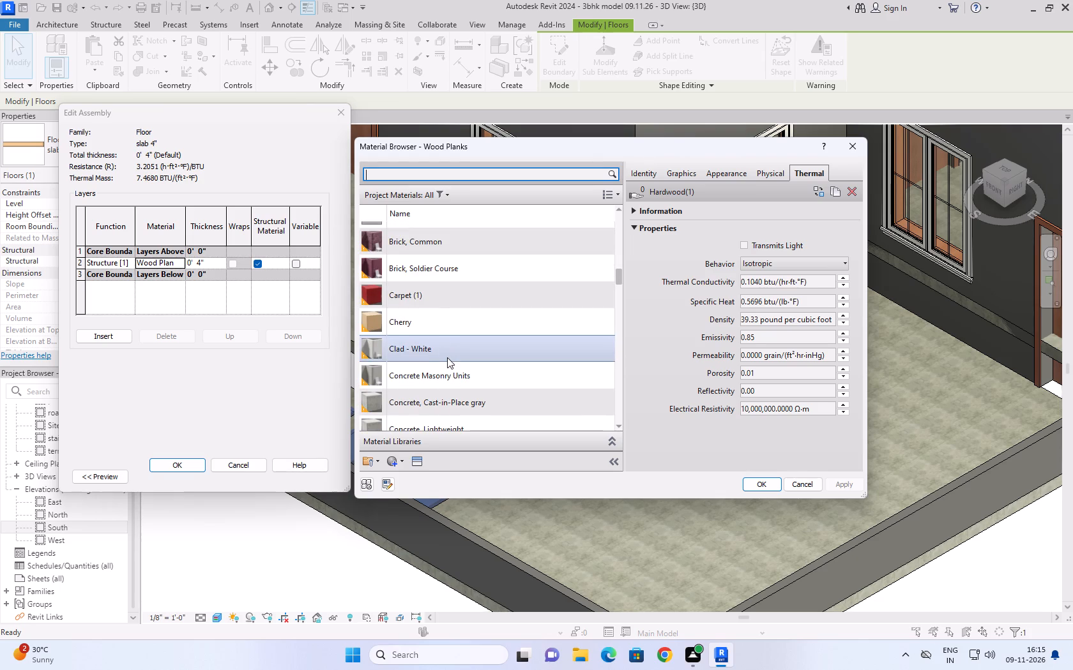
pyautogui.click(448, 358)
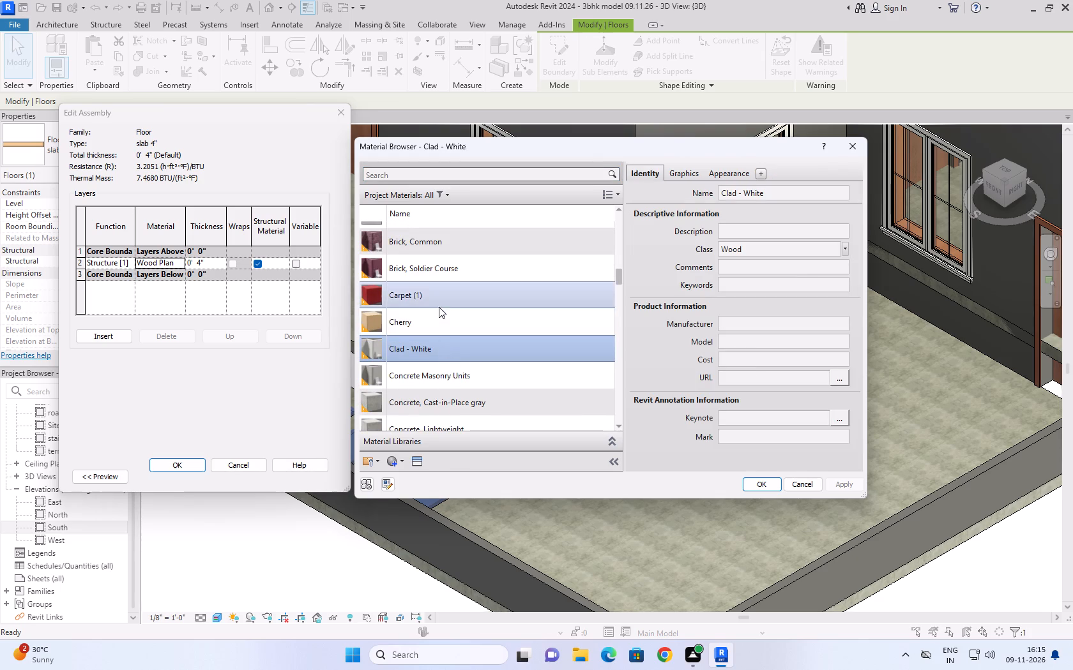
pyautogui.scroll(2, 439, 297)
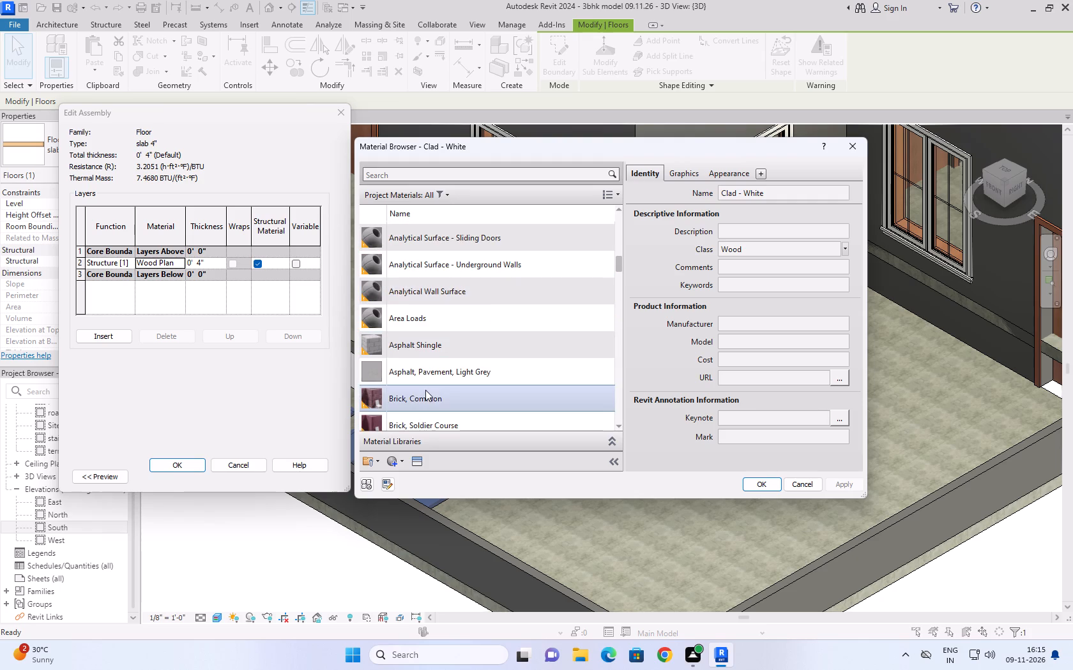
pyautogui.click(409, 354)
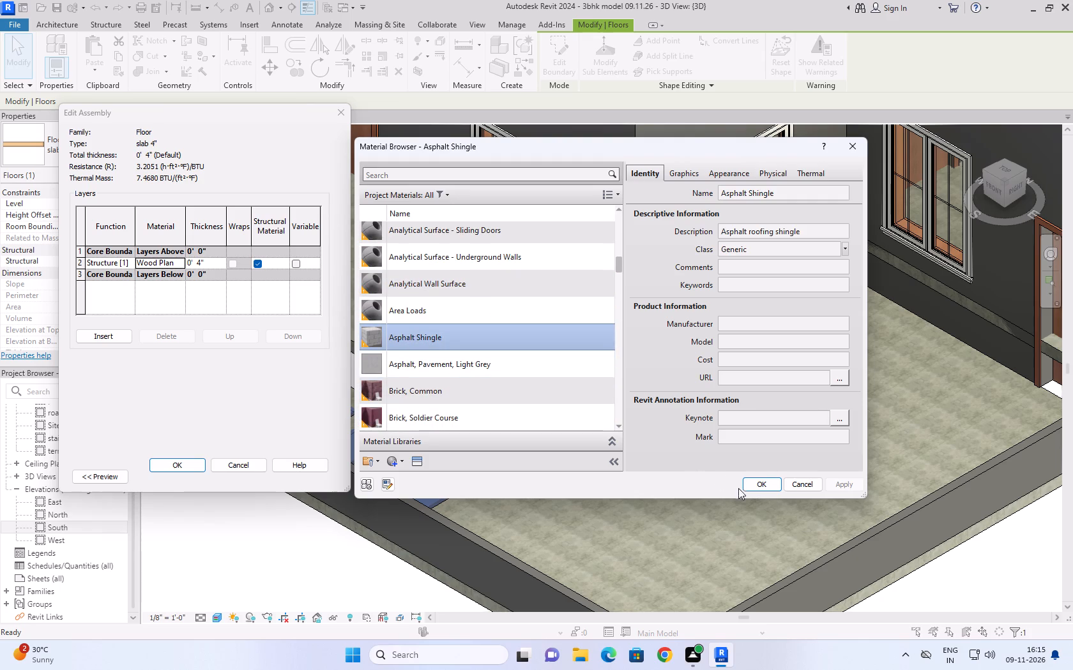
pyautogui.click(754, 486)
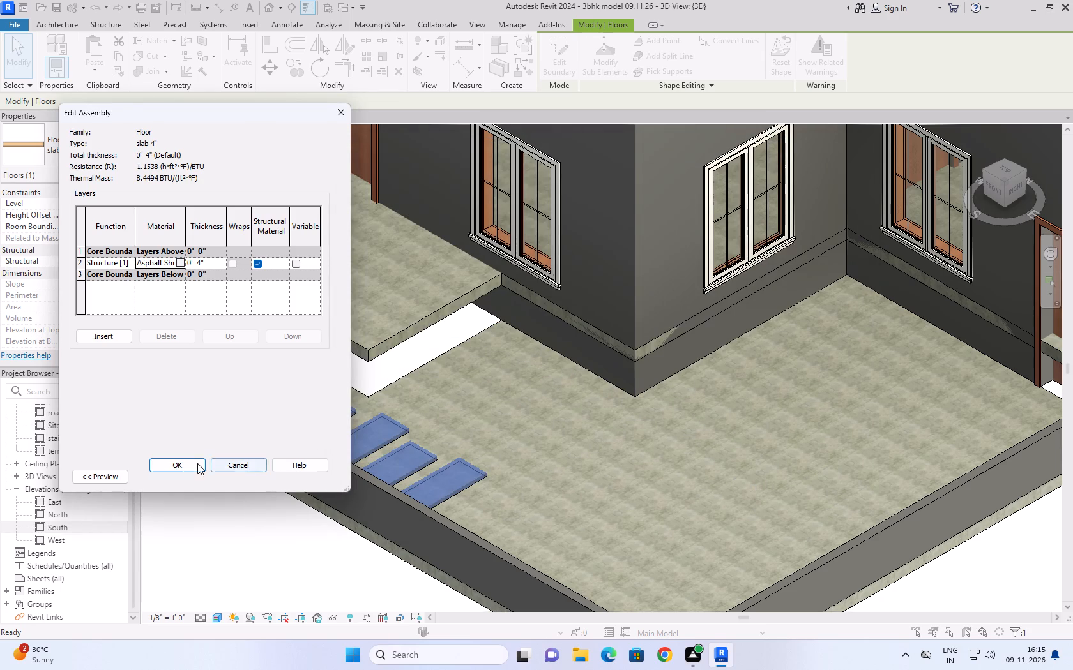
pyautogui.click(193, 464)
pyautogui.click(305, 470)
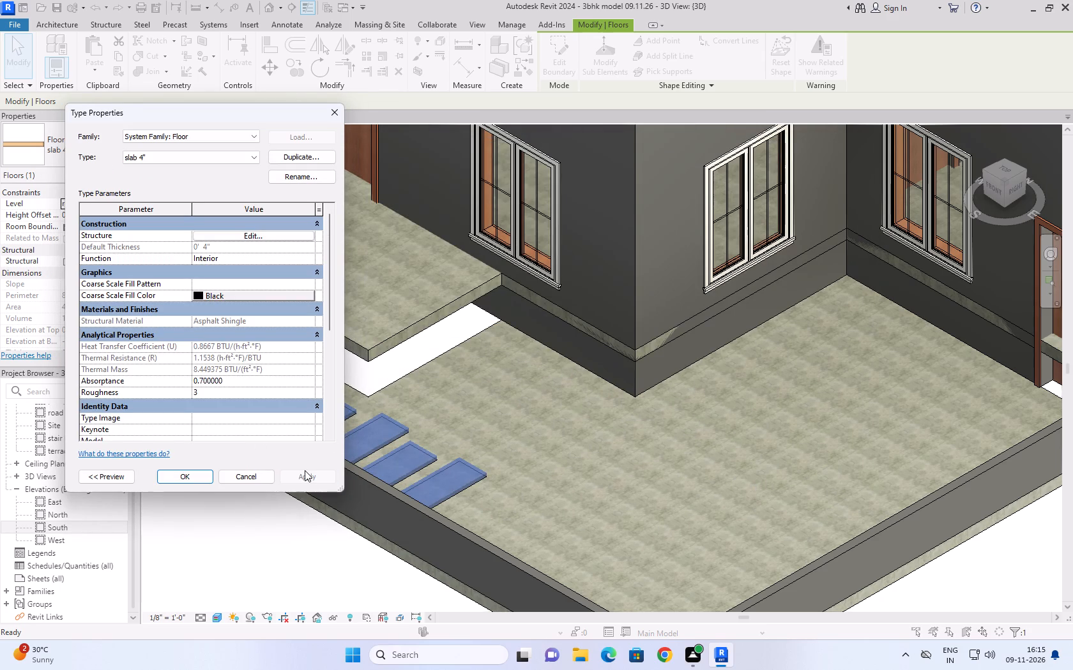
pyautogui.click(188, 480)
pyautogui.click(201, 468)
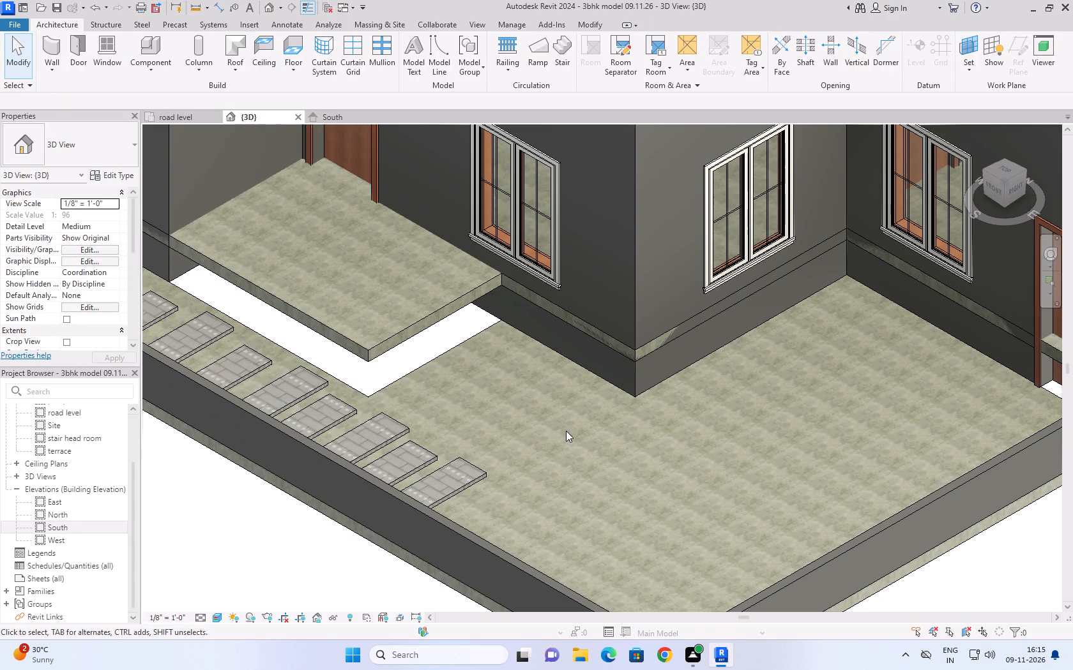
# Examine the stepping slabs and the area around the raised entrance slab from above and from a low 3D angle.
pyautogui.keyDown('shift'); pyautogui.moveTo(739, 433); pyautogui.dragTo(718, 472, button='middle'); pyautogui.keyUp('shift')
pyautogui.scroll(-3, 718, 472)
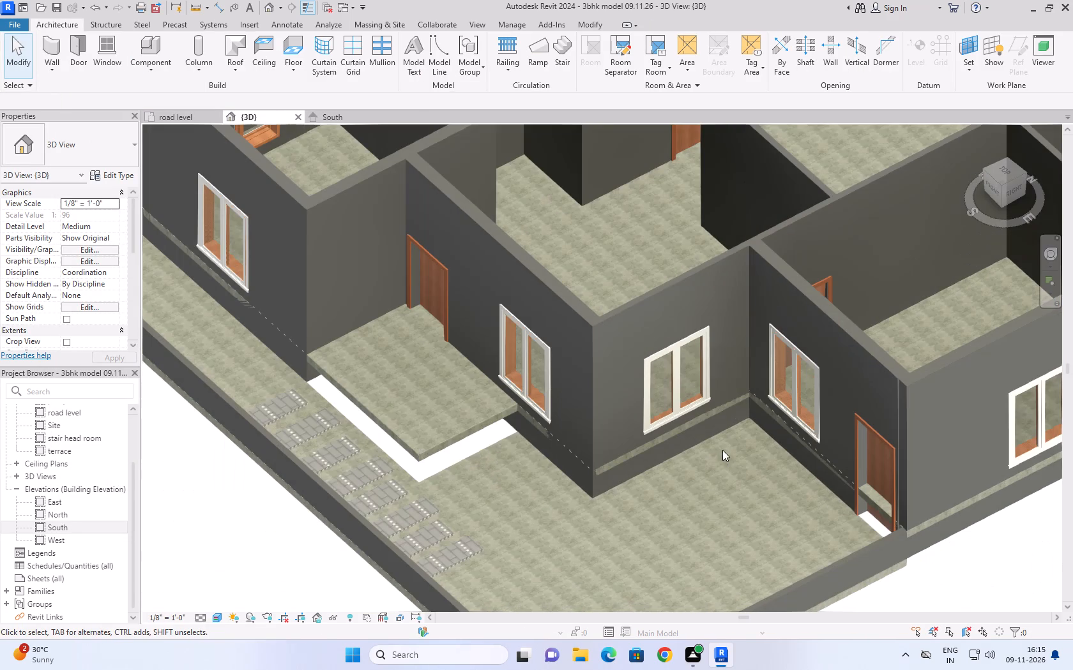
pyautogui.scroll(-2, 597, 517)
pyautogui.scroll(4, 506, 568)
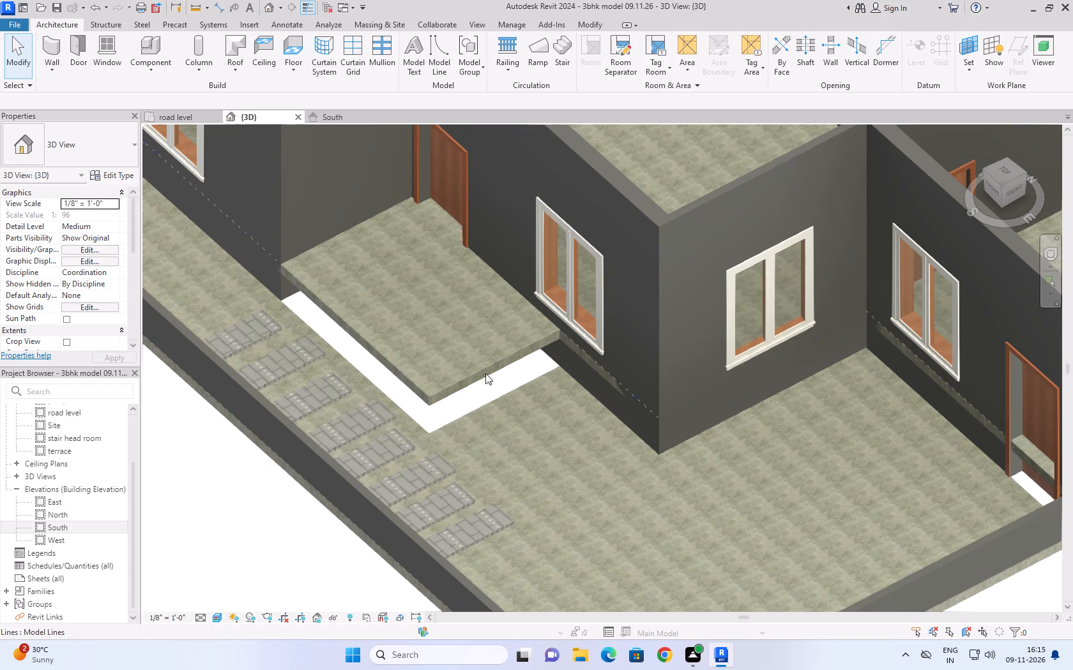
pyautogui.keyDown('shift'); pyautogui.moveTo(526, 450); pyautogui.dragTo(524, 404, button='middle'); pyautogui.keyUp('shift')
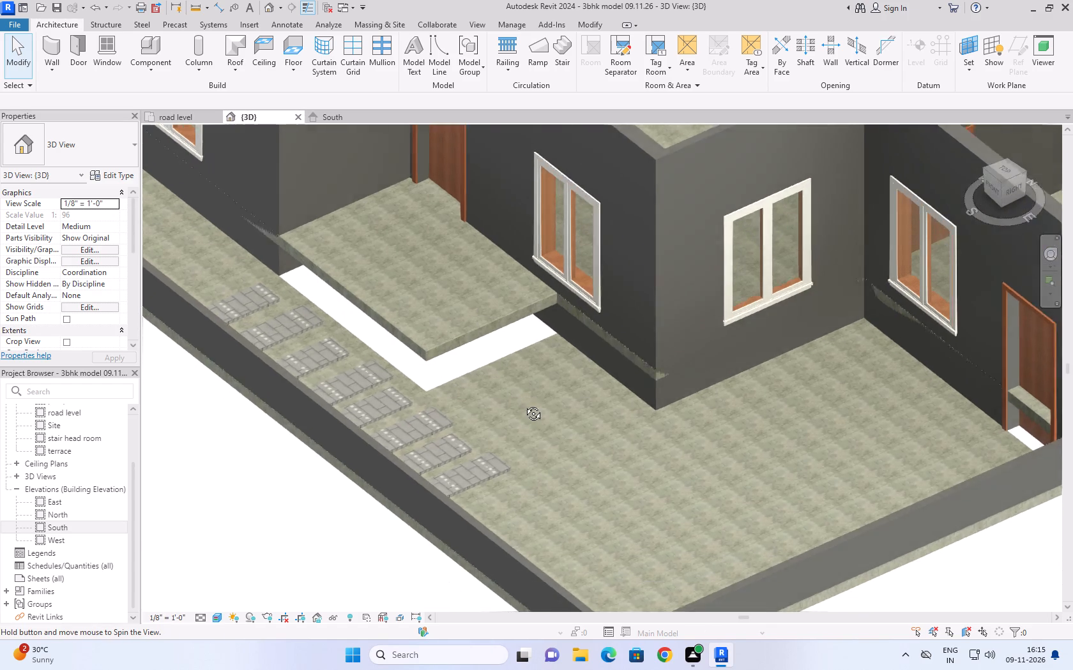
pyautogui.keyDown('shift'); pyautogui.moveTo(524, 404); pyautogui.dragTo(512, 312, button='middle'); pyautogui.keyUp('shift')
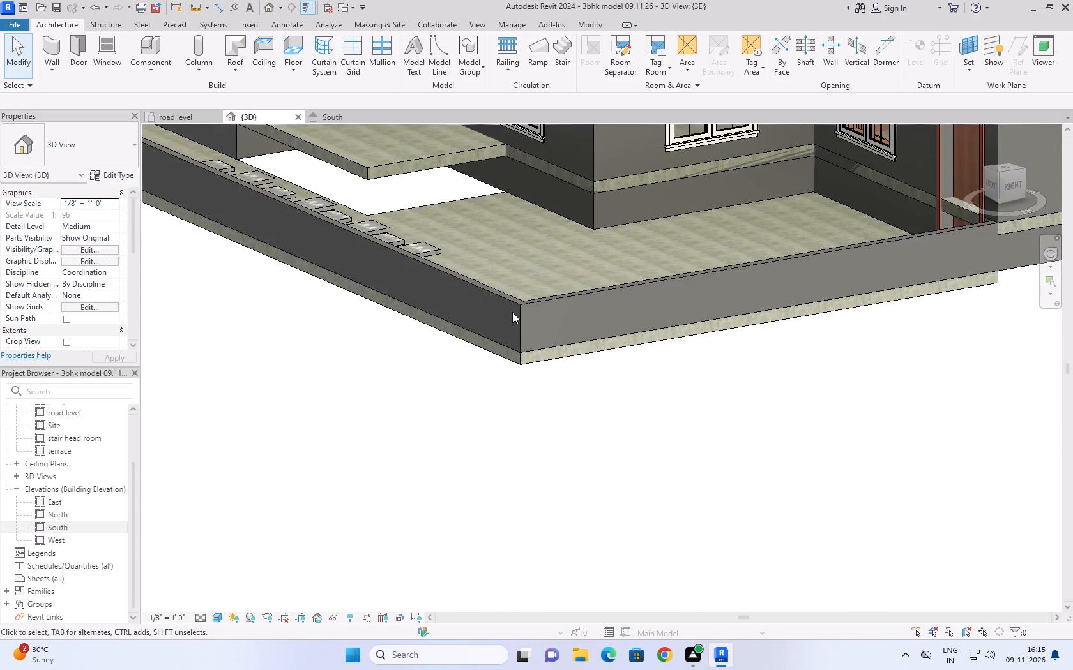
pyautogui.moveTo(489, 218); pyautogui.dragTo(546, 421, button='middle')
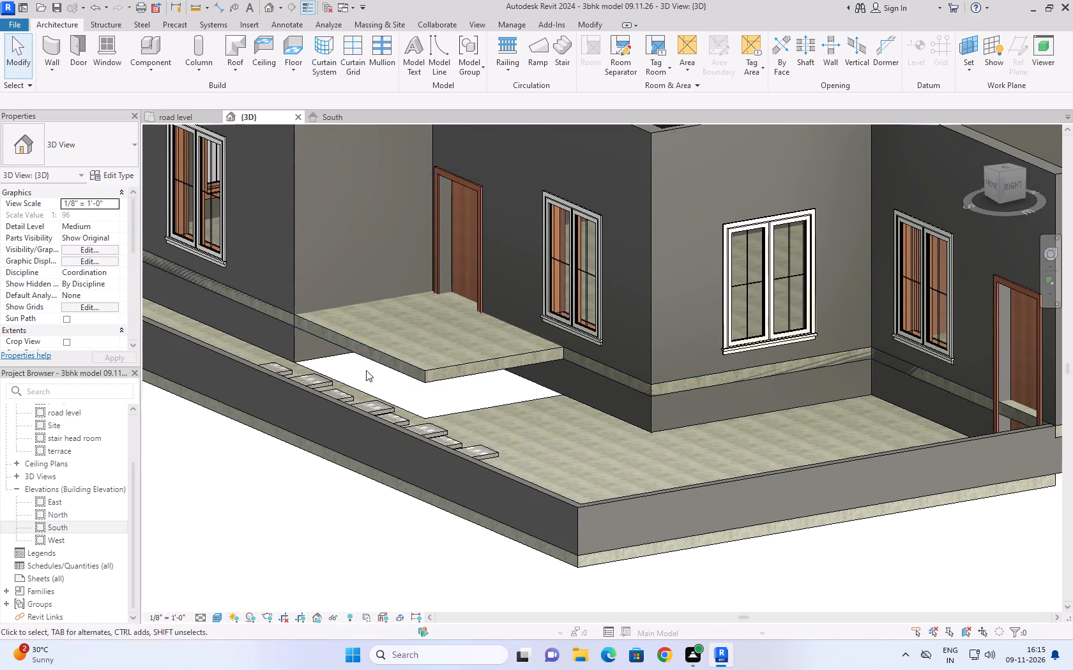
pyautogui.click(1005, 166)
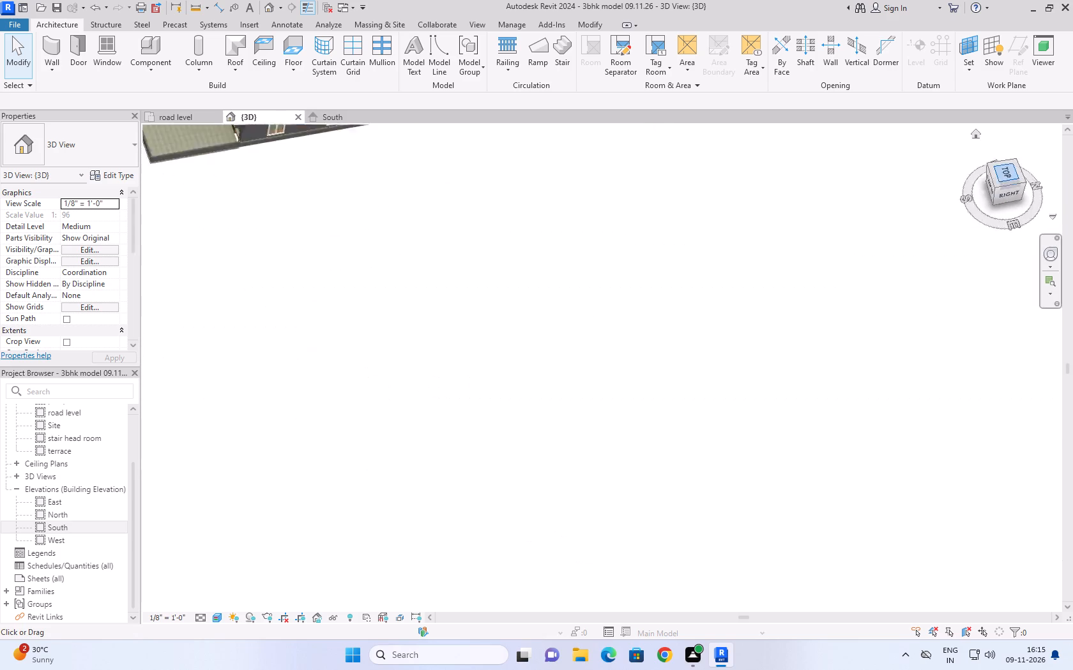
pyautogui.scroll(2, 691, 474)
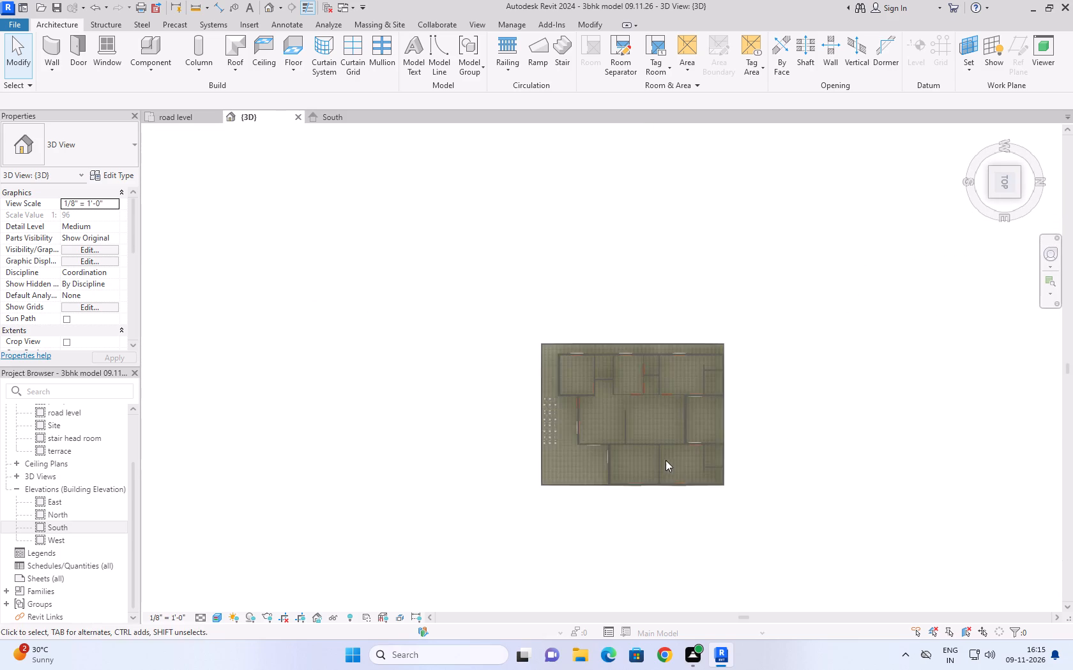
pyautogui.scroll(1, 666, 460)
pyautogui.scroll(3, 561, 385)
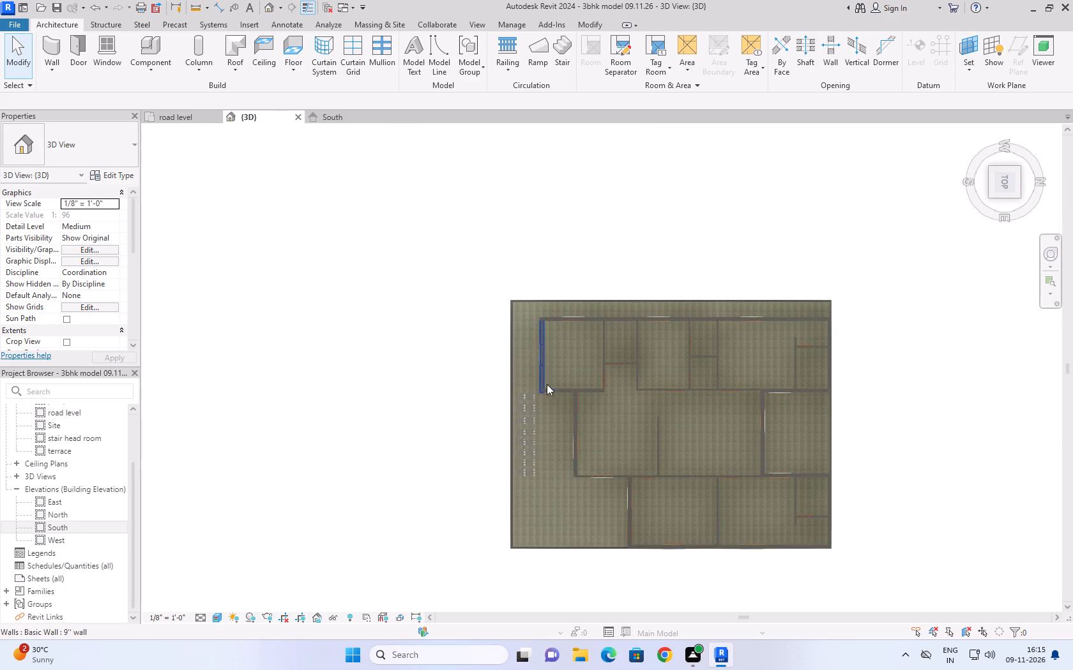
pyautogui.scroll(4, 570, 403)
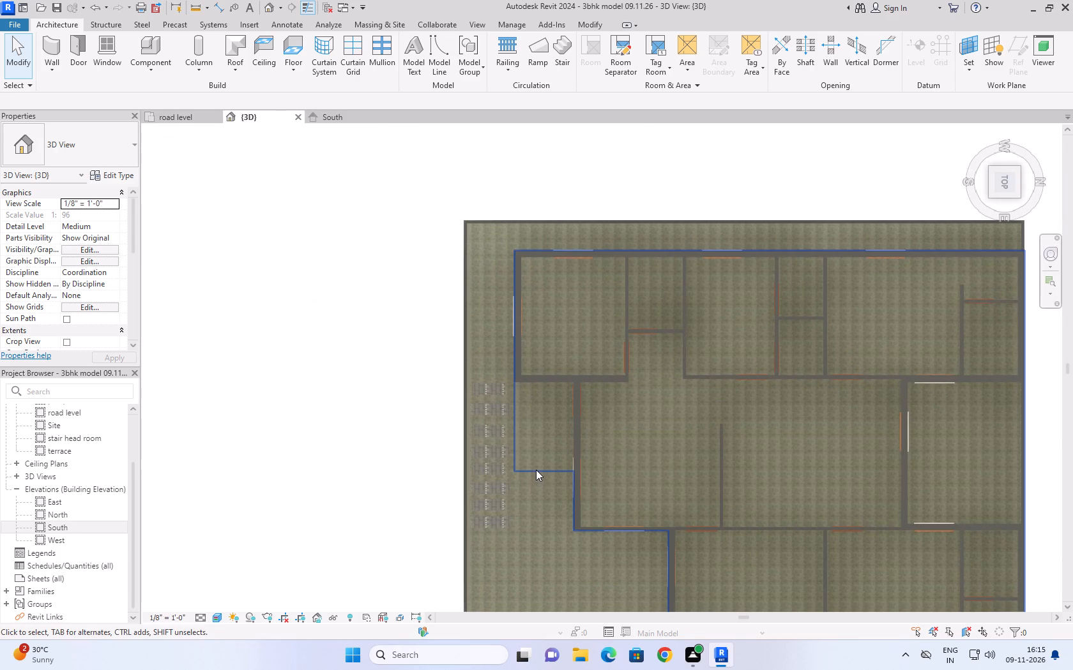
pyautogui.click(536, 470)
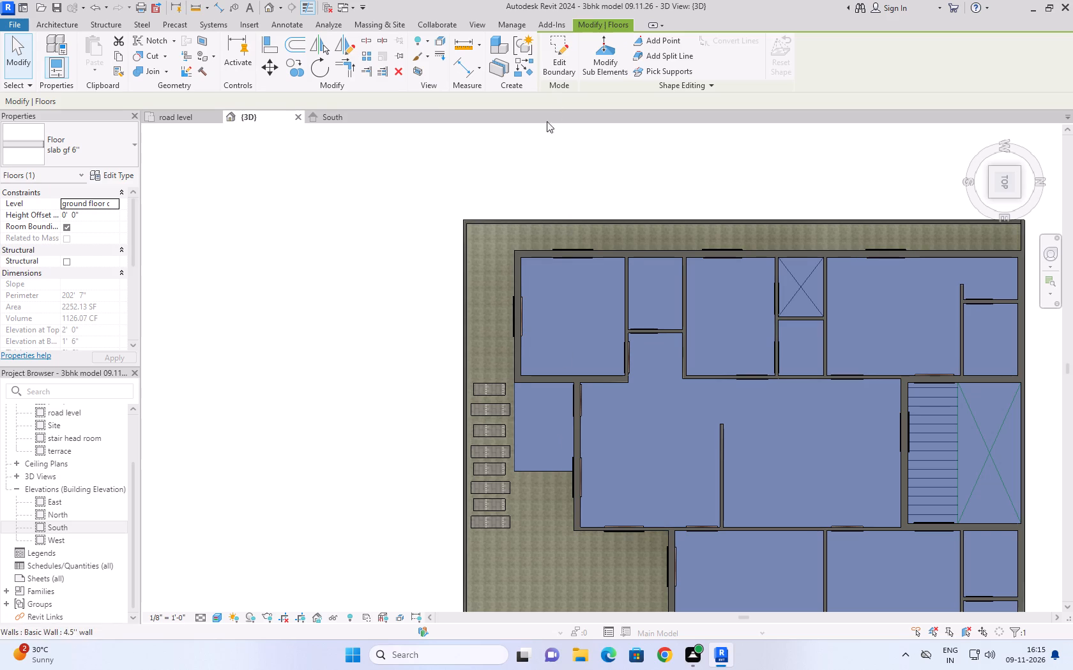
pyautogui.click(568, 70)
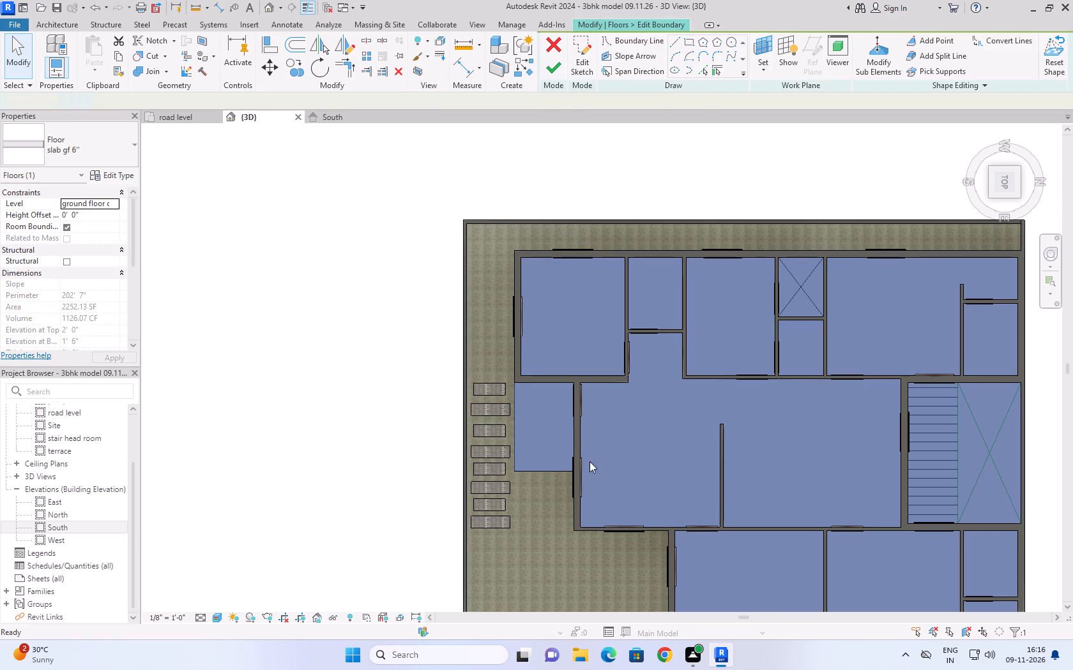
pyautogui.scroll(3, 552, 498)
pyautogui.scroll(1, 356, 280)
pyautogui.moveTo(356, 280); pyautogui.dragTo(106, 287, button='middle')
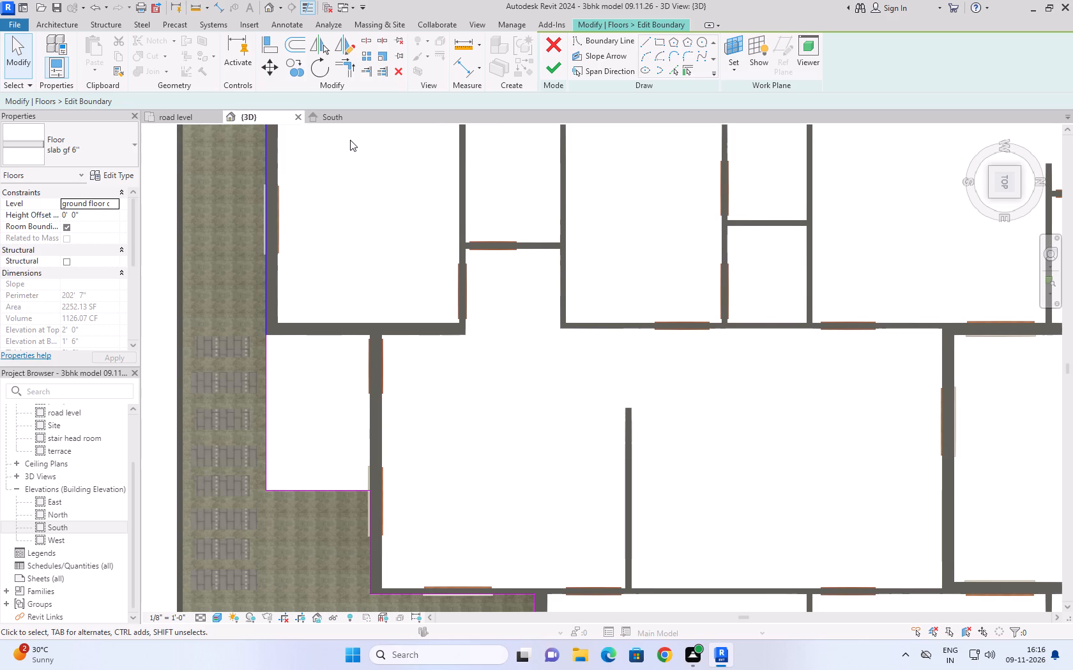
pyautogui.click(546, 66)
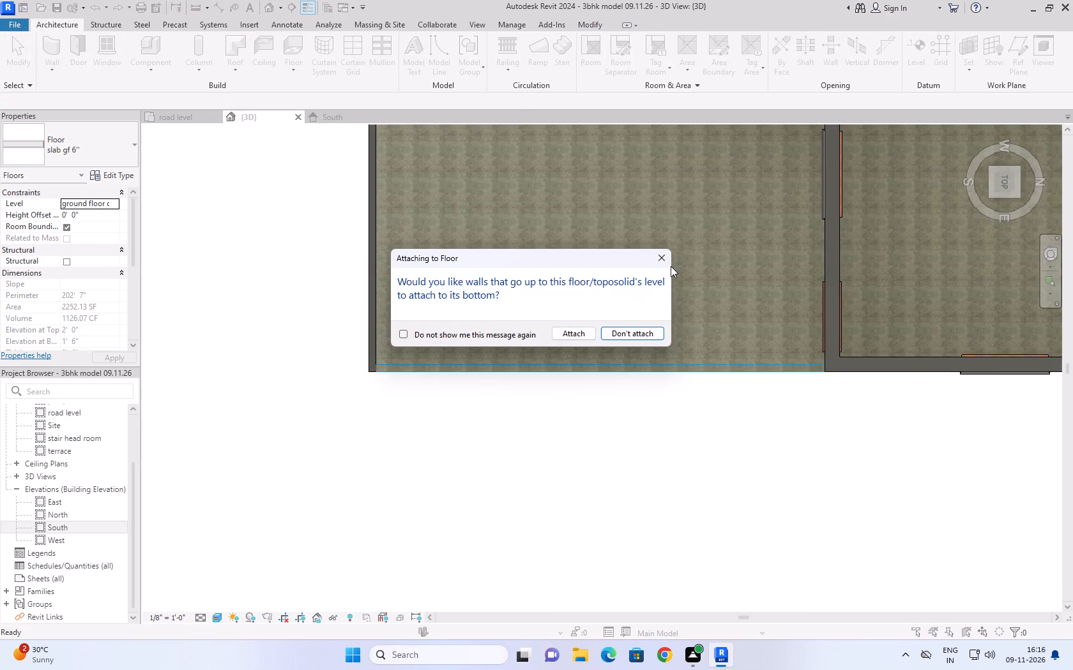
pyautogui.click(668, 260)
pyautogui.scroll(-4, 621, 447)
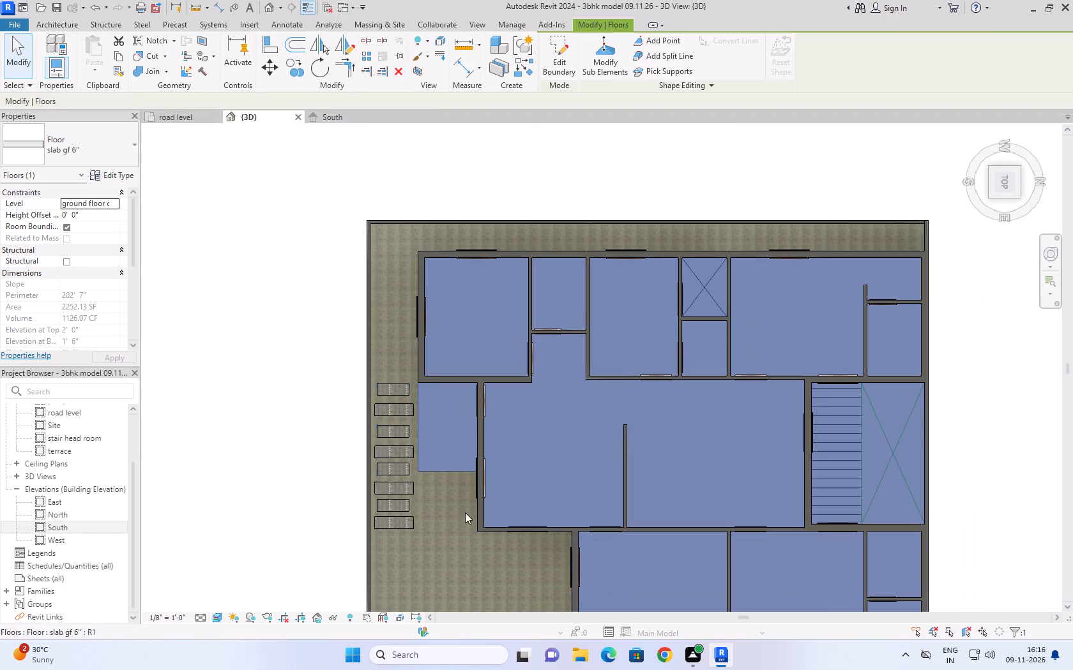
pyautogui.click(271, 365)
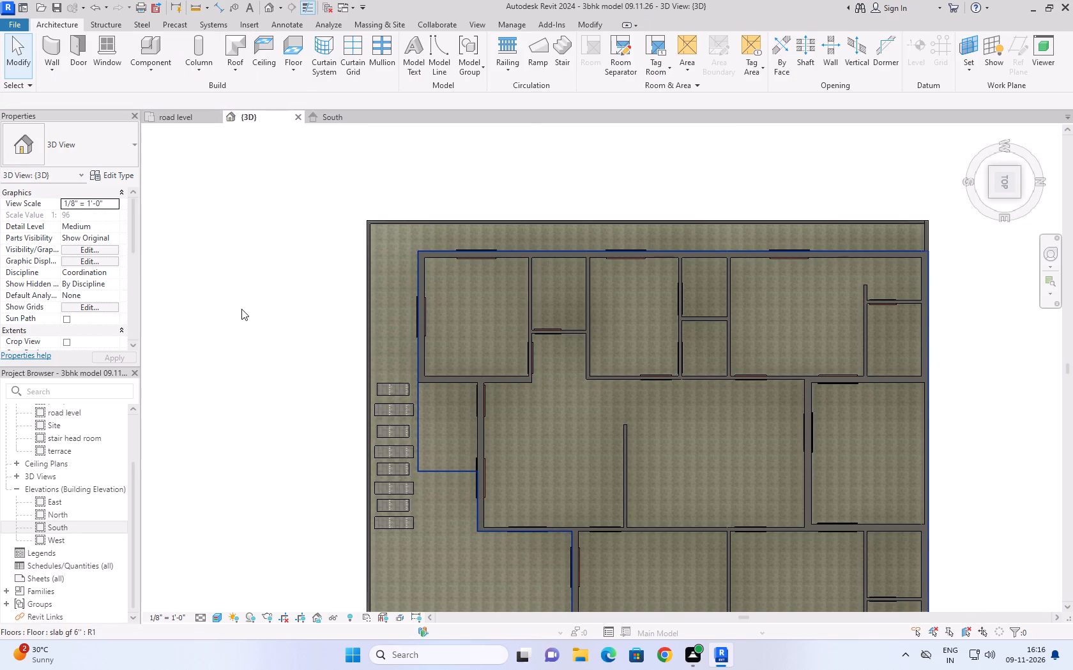
# In Hidden Line display, draw a 4.5" wall along the entrance slab's long outer edge facing the stepping slabs.
pyautogui.click(47, 46)
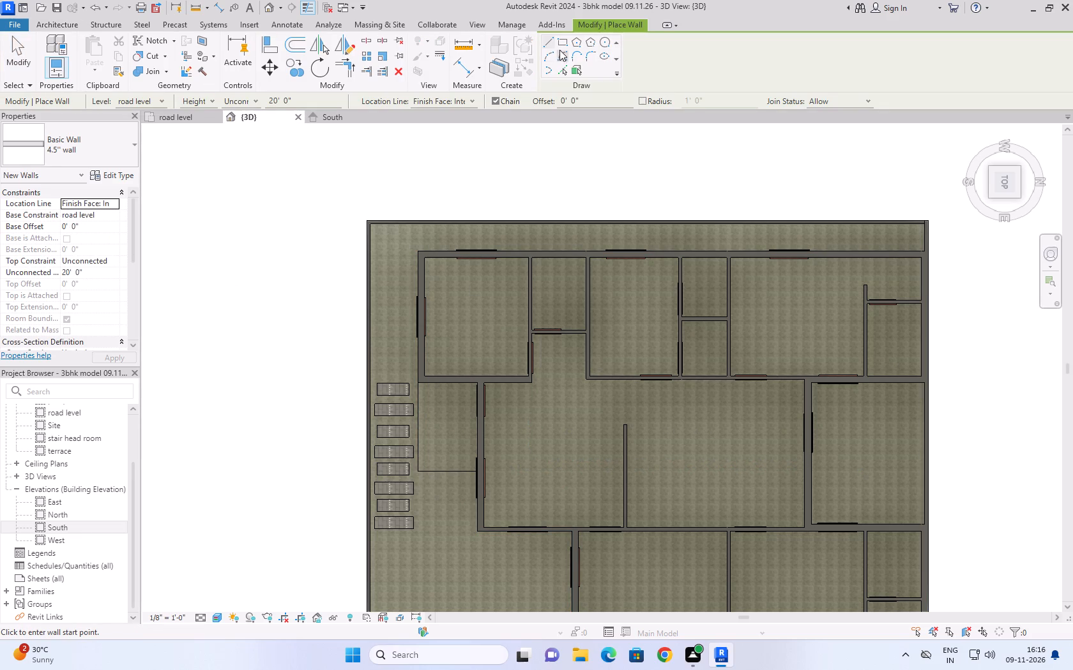
pyautogui.scroll(3, 444, 502)
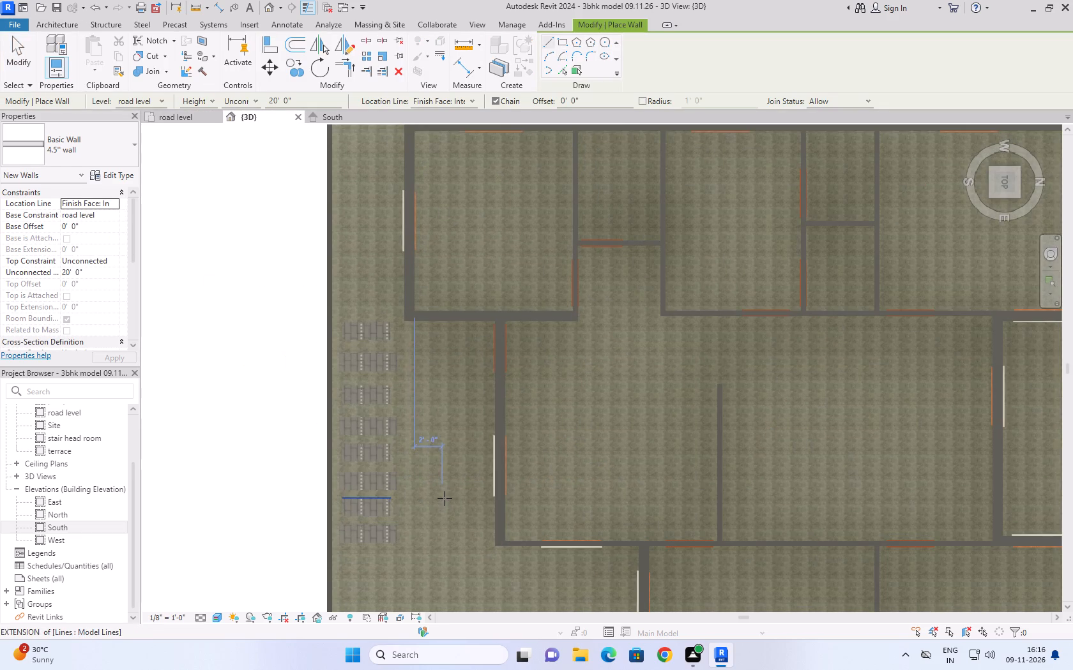
pyautogui.scroll(-4, 438, 410)
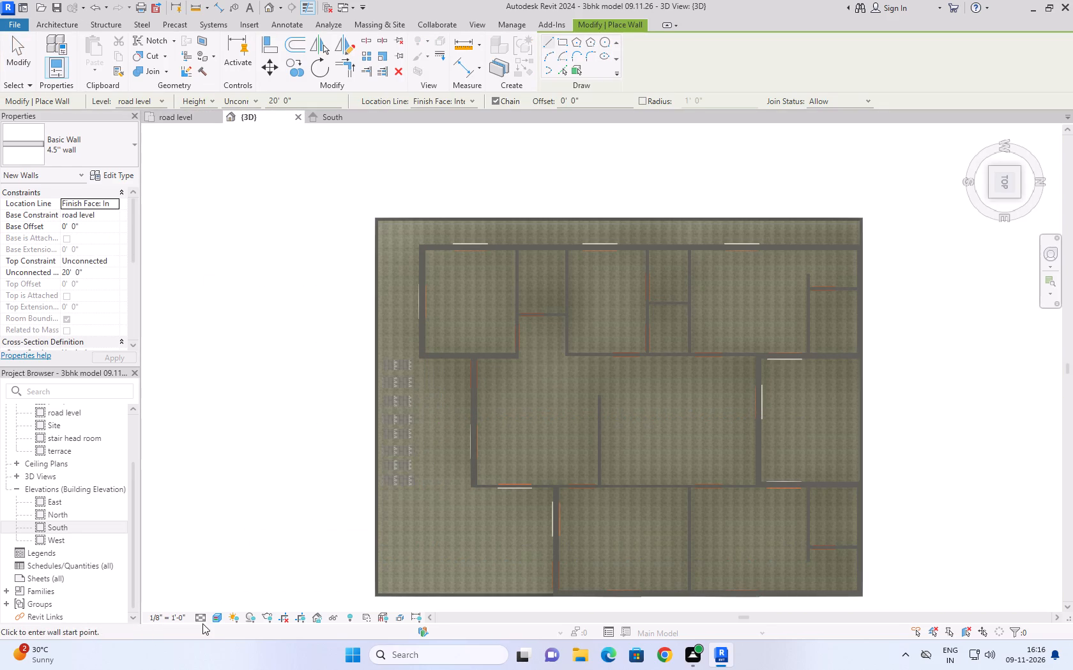
pyautogui.click(225, 619)
pyautogui.click(236, 552)
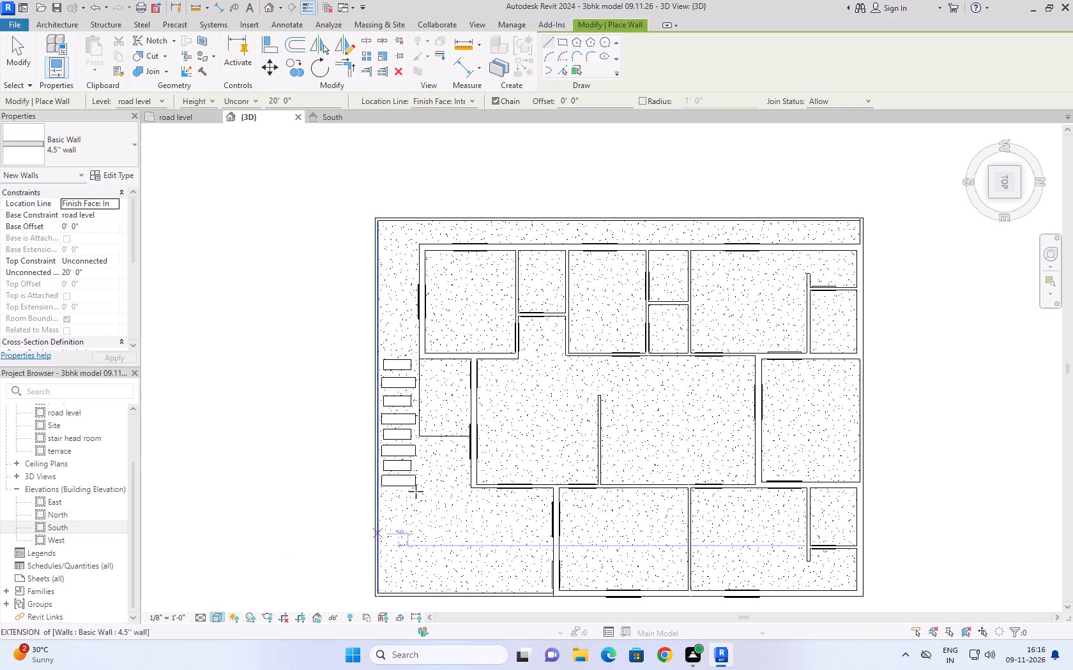
pyautogui.scroll(6, 432, 389)
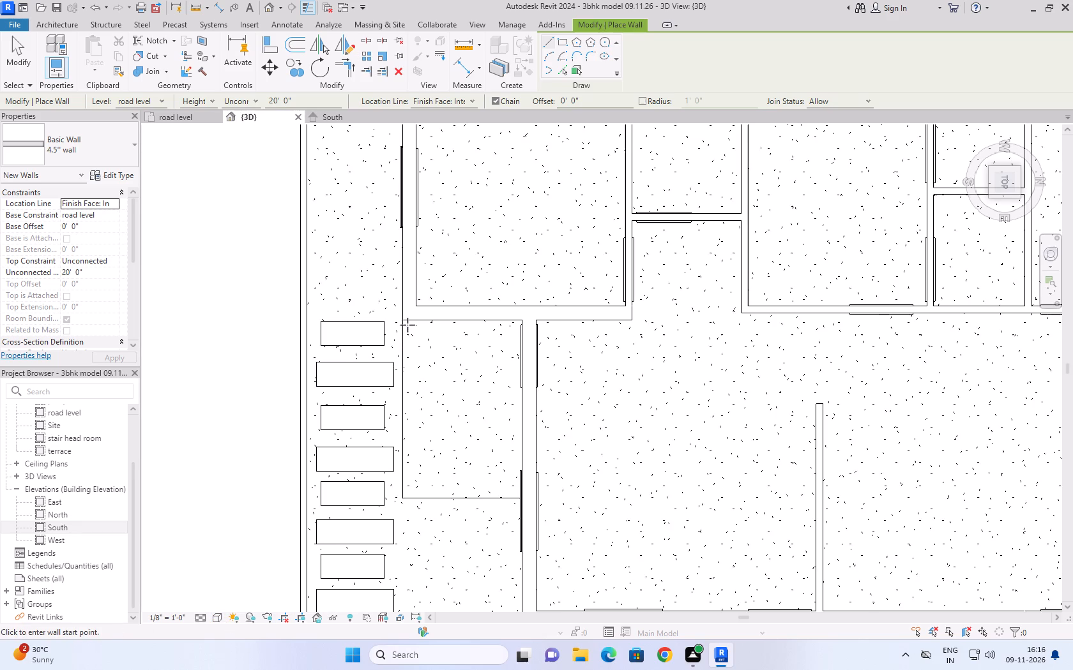
pyautogui.click(407, 319)
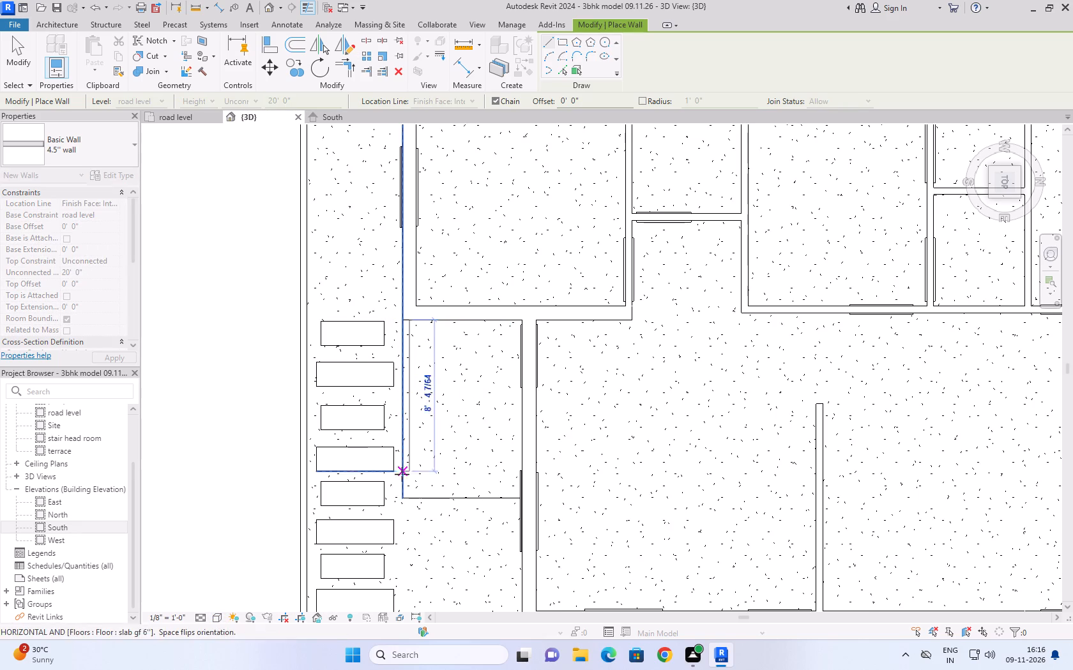
pyautogui.click(402, 498)
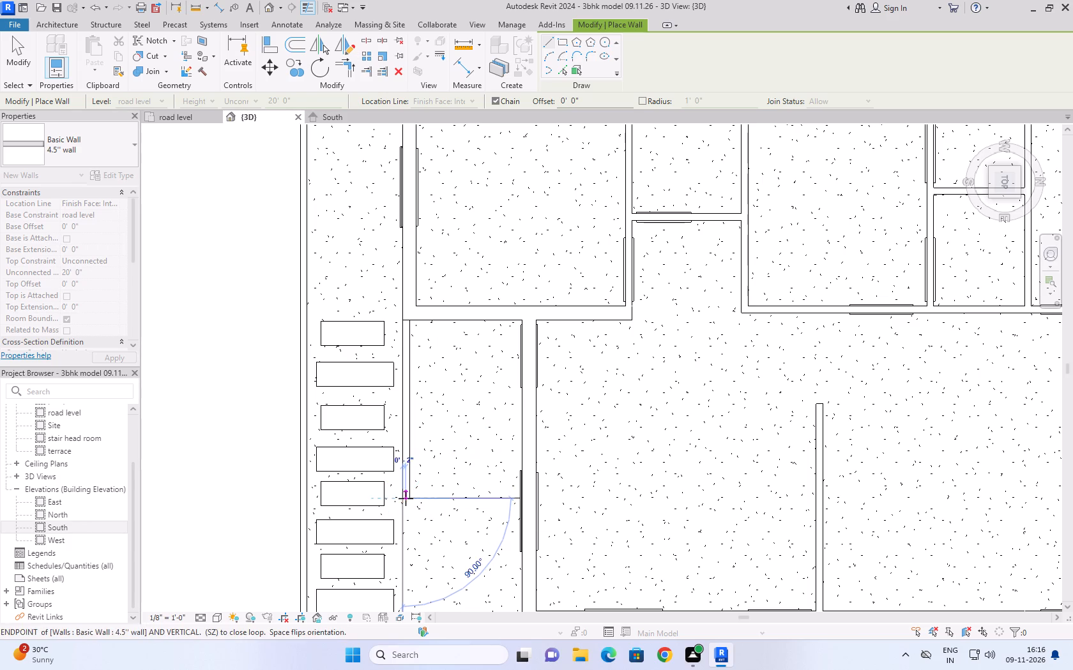
pyautogui.click(402, 499)
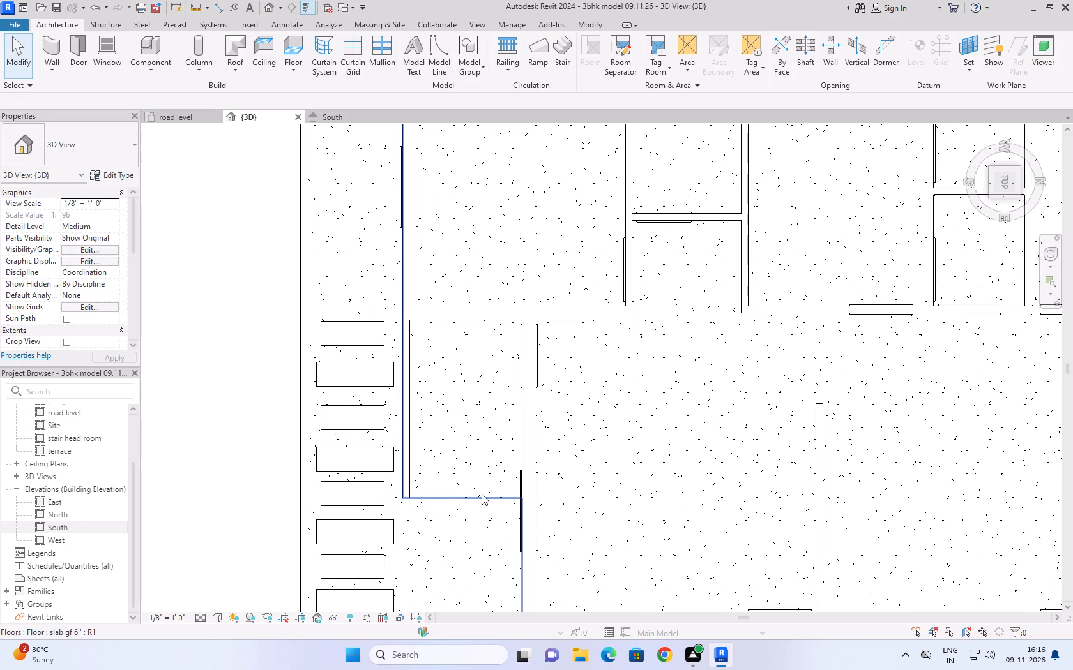
# Draw a second 4.5" wall along the entrance slab's short open edge, from the new wall's end to the house wall.
pyautogui.click(42, 43)
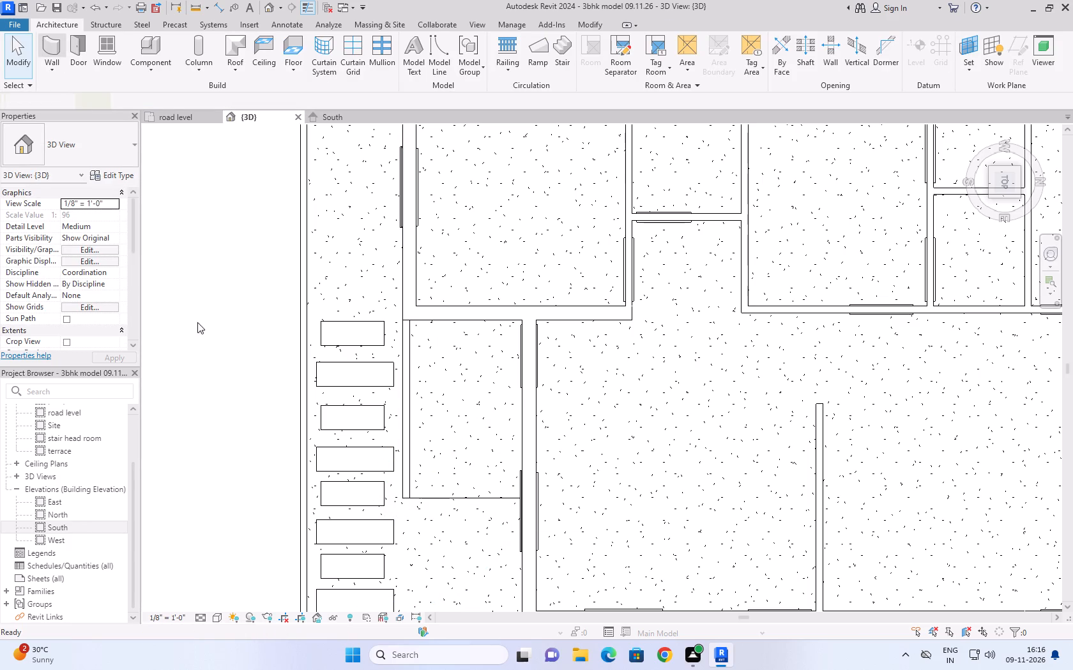
pyautogui.click(402, 498)
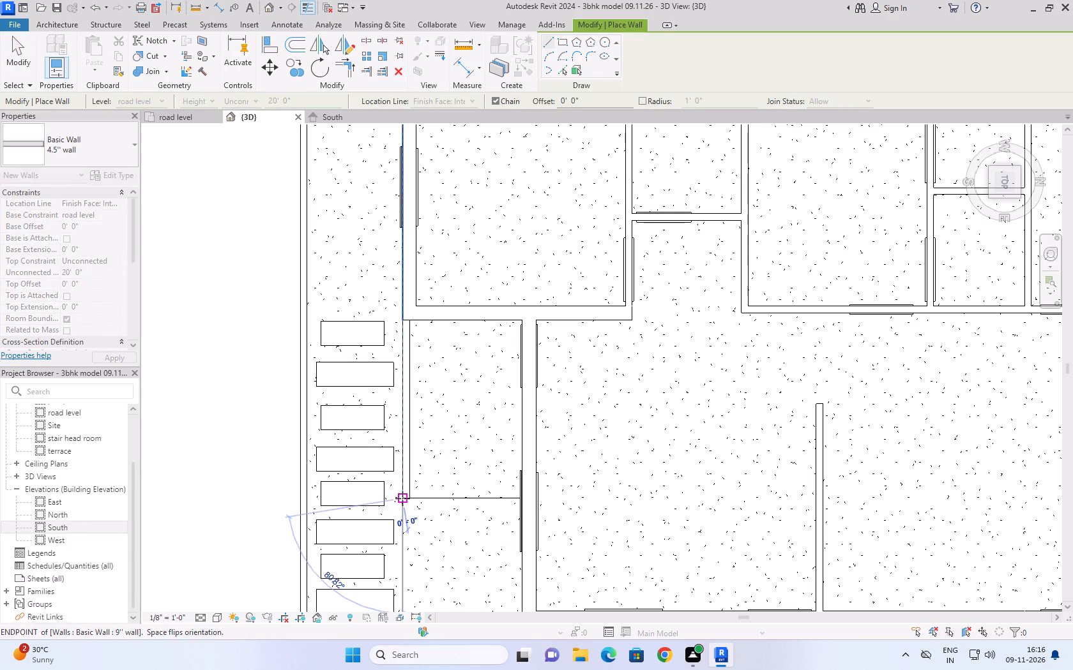
pyautogui.click(519, 500)
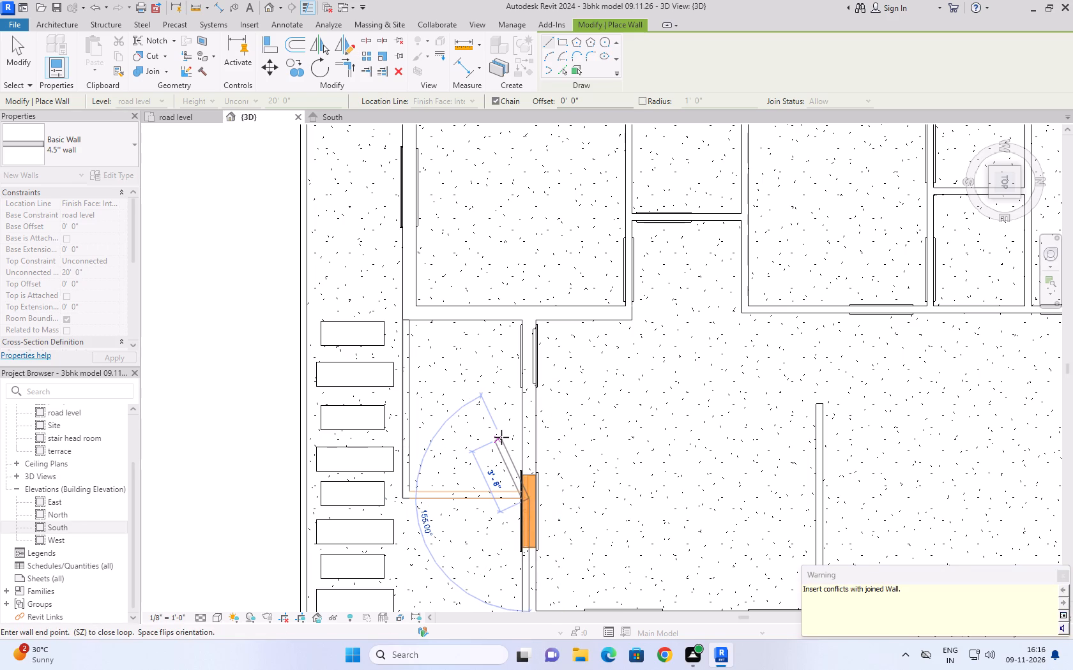
pyautogui.press('Escape')
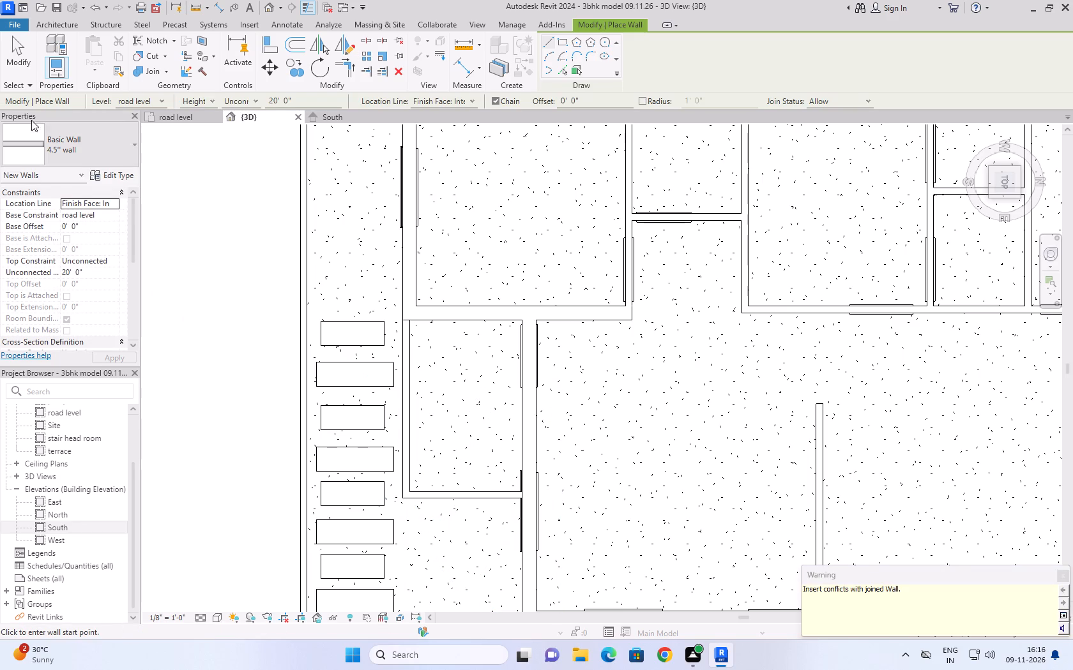
pyautogui.click(17, 63)
# Set the top constraint of both entrance slab walls to Up to level: ground floor or plinth, apply it and deselect.
pyautogui.click(453, 491)
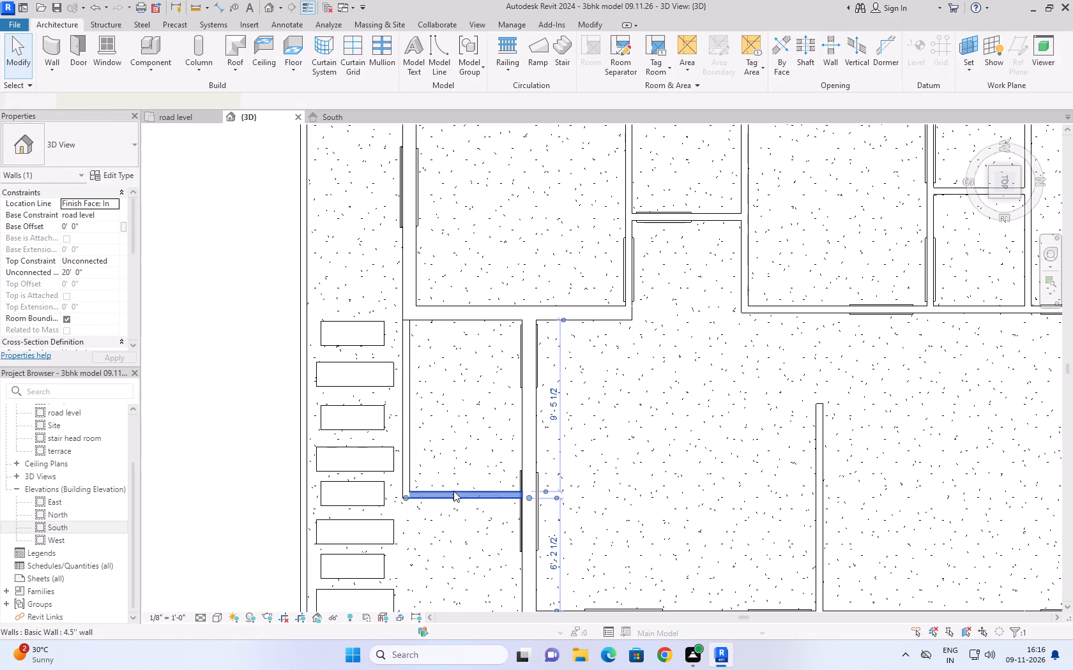
pyautogui.click(406, 403)
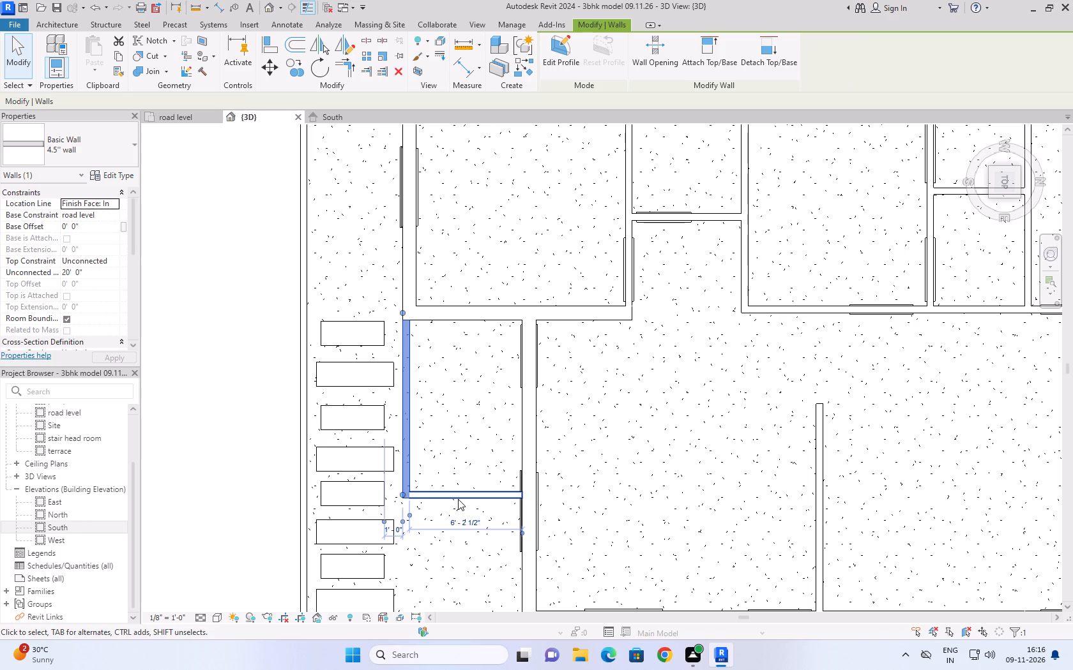
pyautogui.keyDown('ctrl'); pyautogui.click(458, 499); pyautogui.keyUp('ctrl')
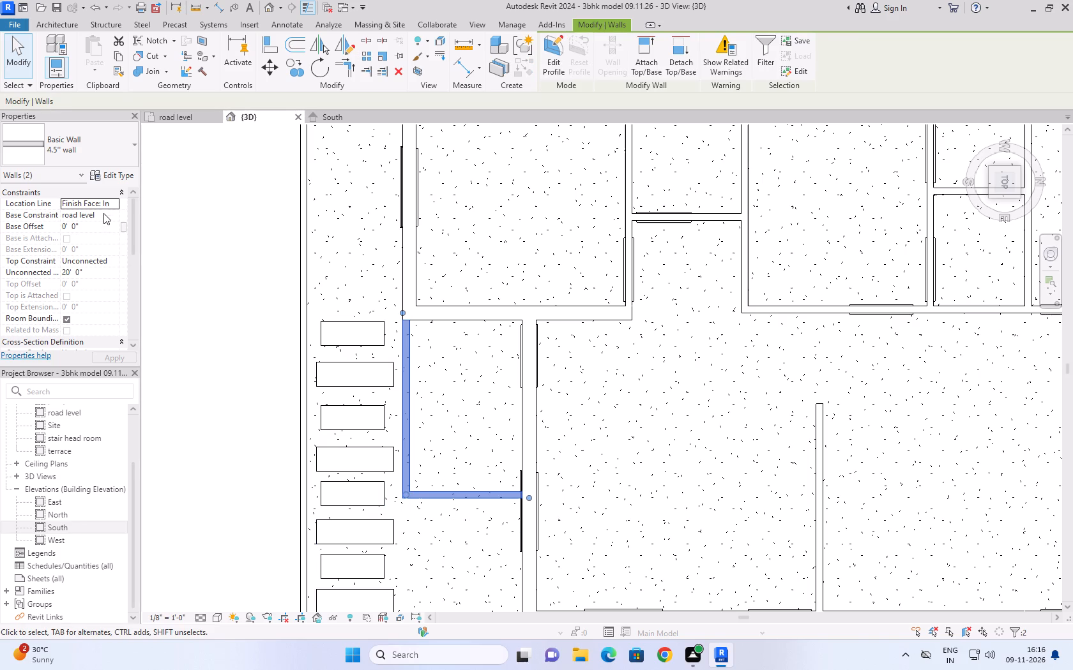
pyautogui.click(105, 214)
pyautogui.click(111, 217)
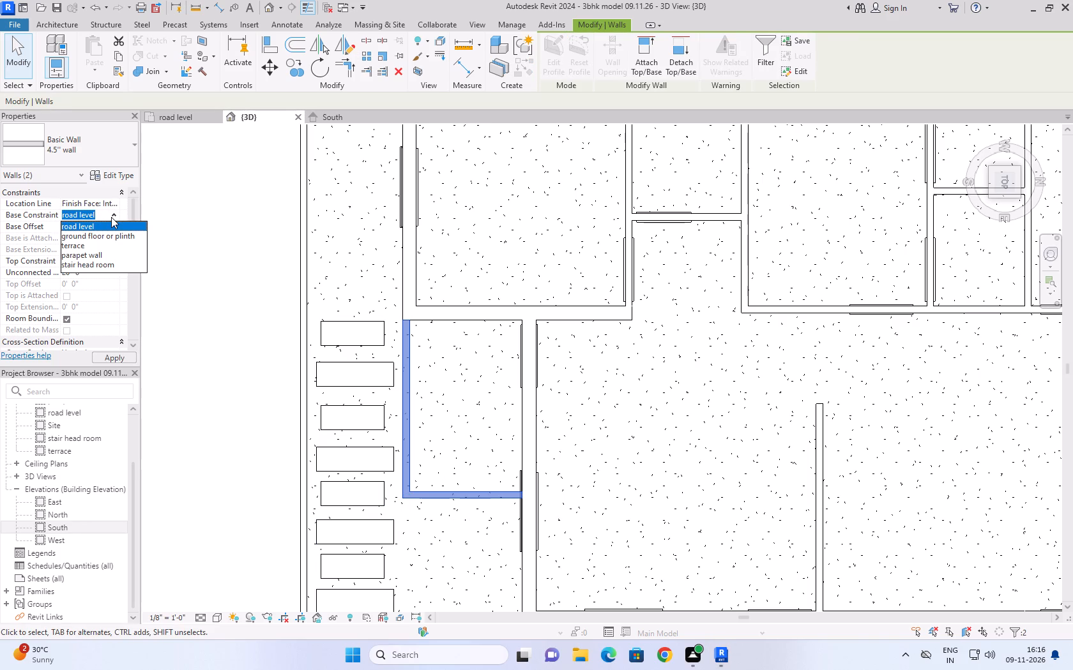
pyautogui.click(111, 217)
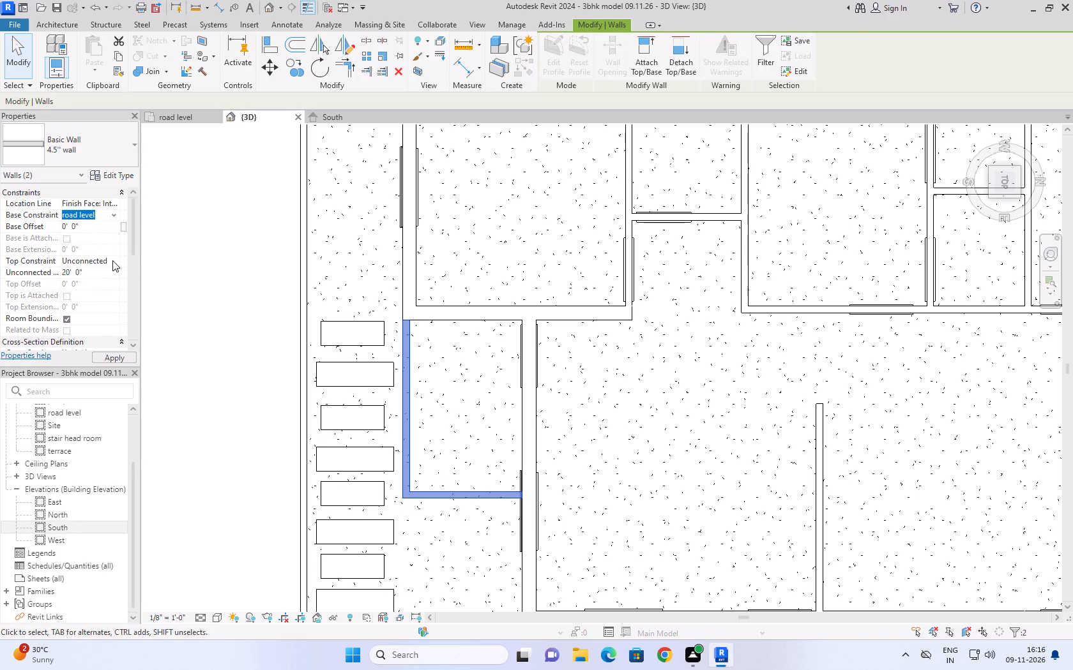
pyautogui.click(114, 260)
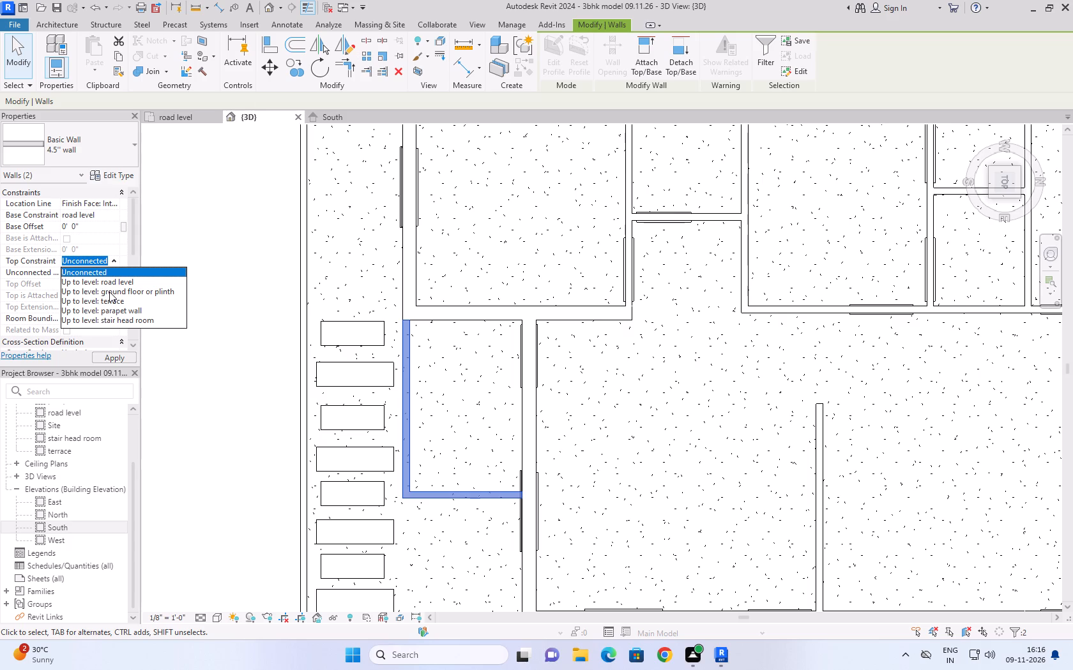
pyautogui.click(109, 292)
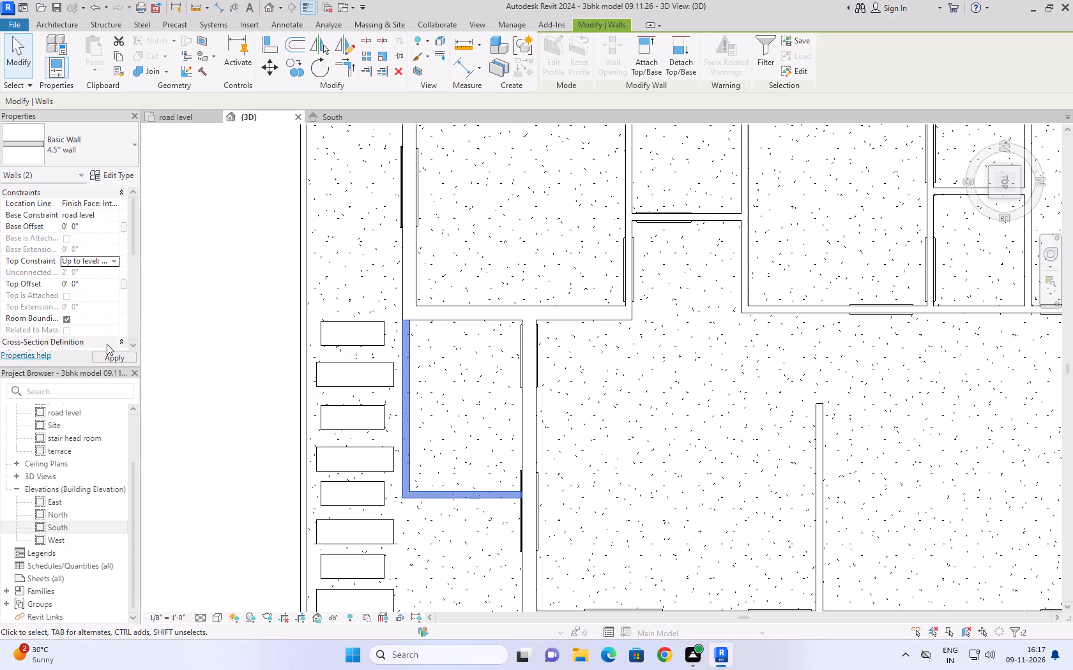
pyautogui.click(108, 354)
pyautogui.click(223, 301)
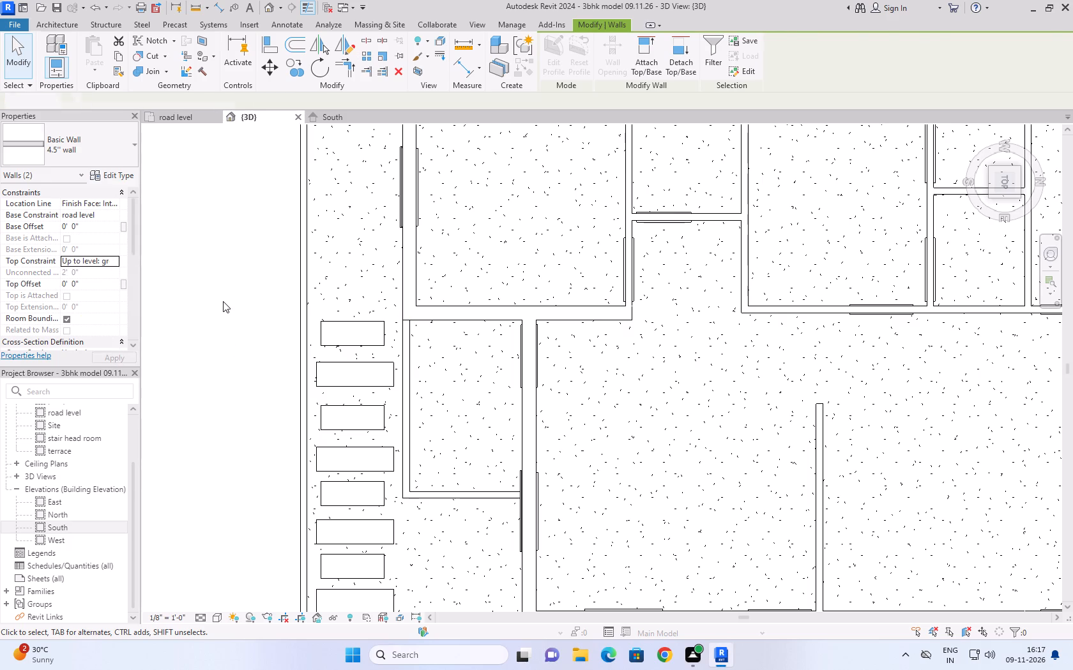
# Examine the entrance slab's low walls in the South elevation and in an isometric 3D view with Hidden Line and Realistic display.
pyautogui.click(350, 117)
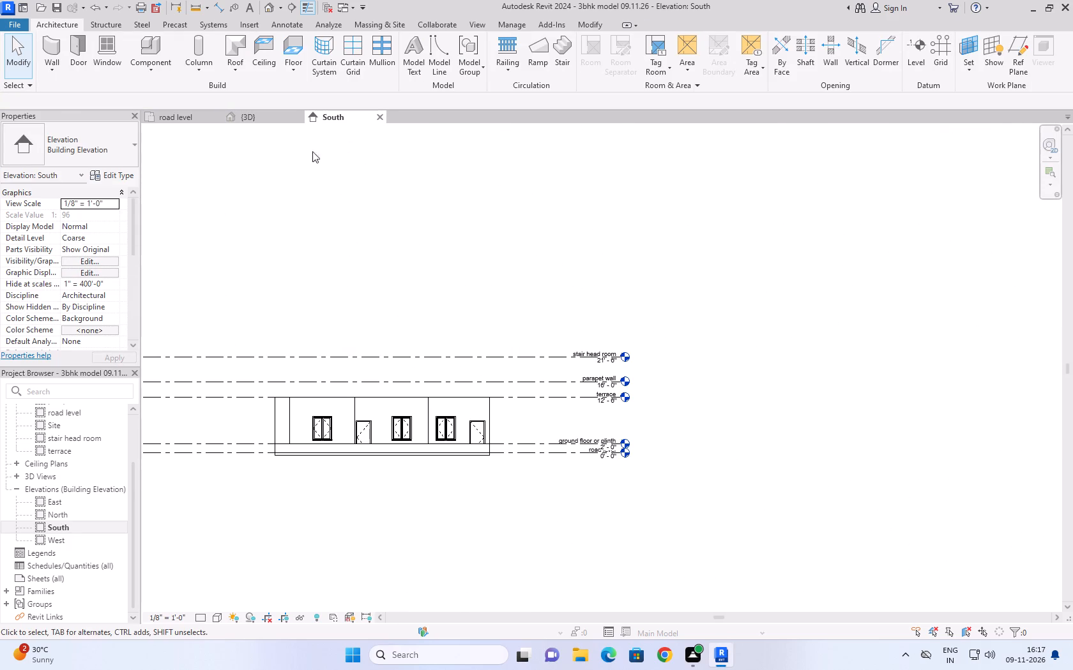
pyautogui.click(274, 115)
pyautogui.scroll(-3, 549, 428)
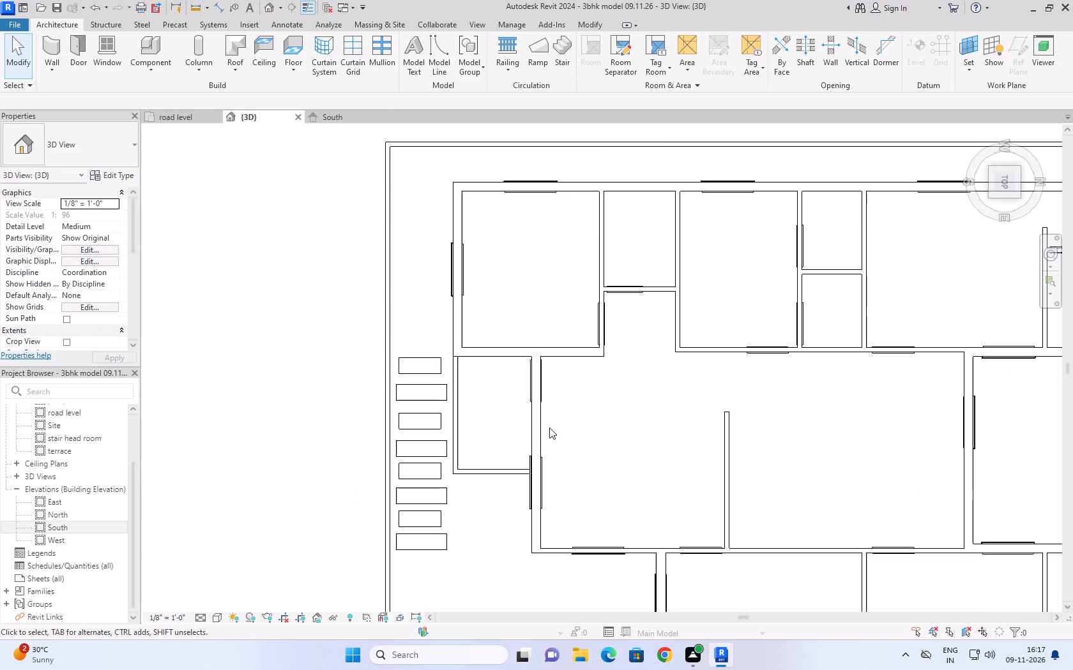
pyautogui.click(981, 134)
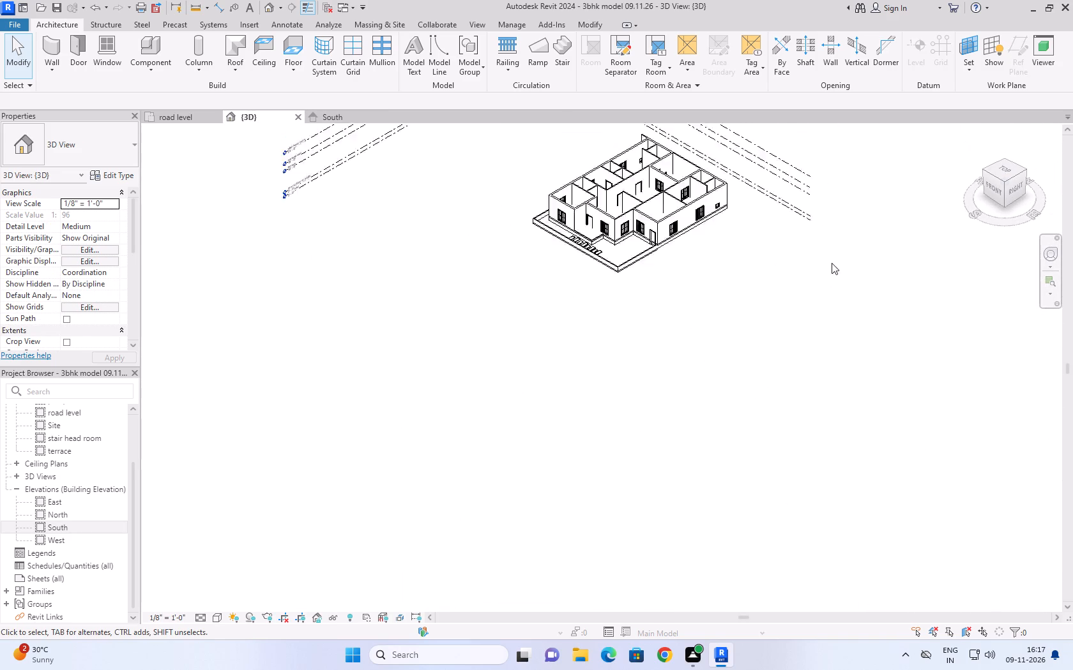
pyautogui.scroll(3, 709, 518)
pyautogui.click(683, 474)
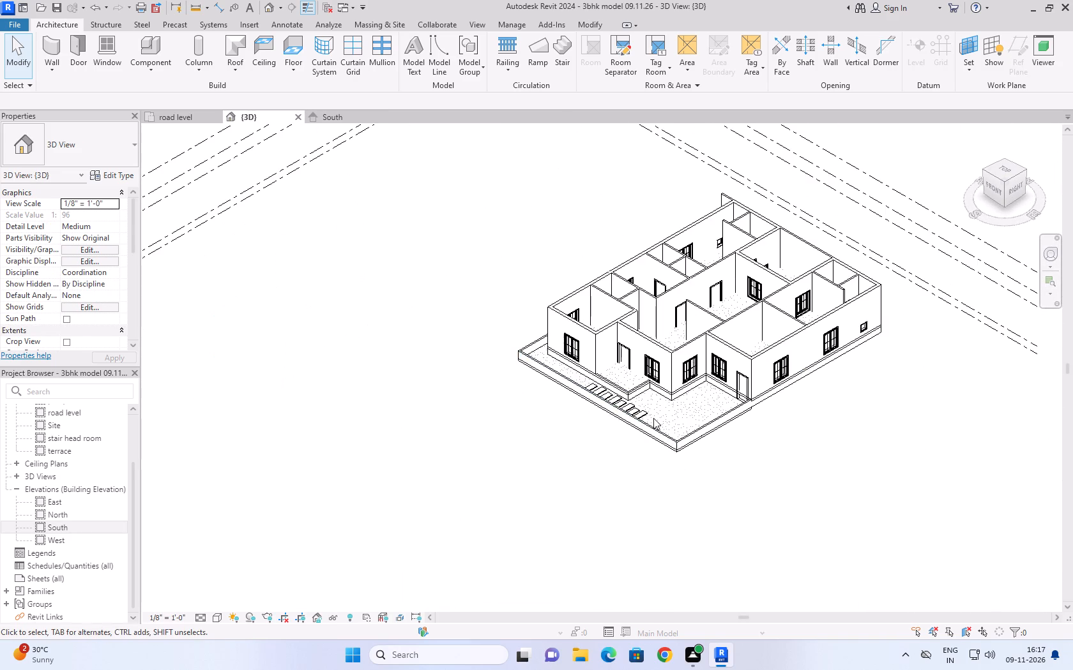
pyautogui.scroll(11, 653, 418)
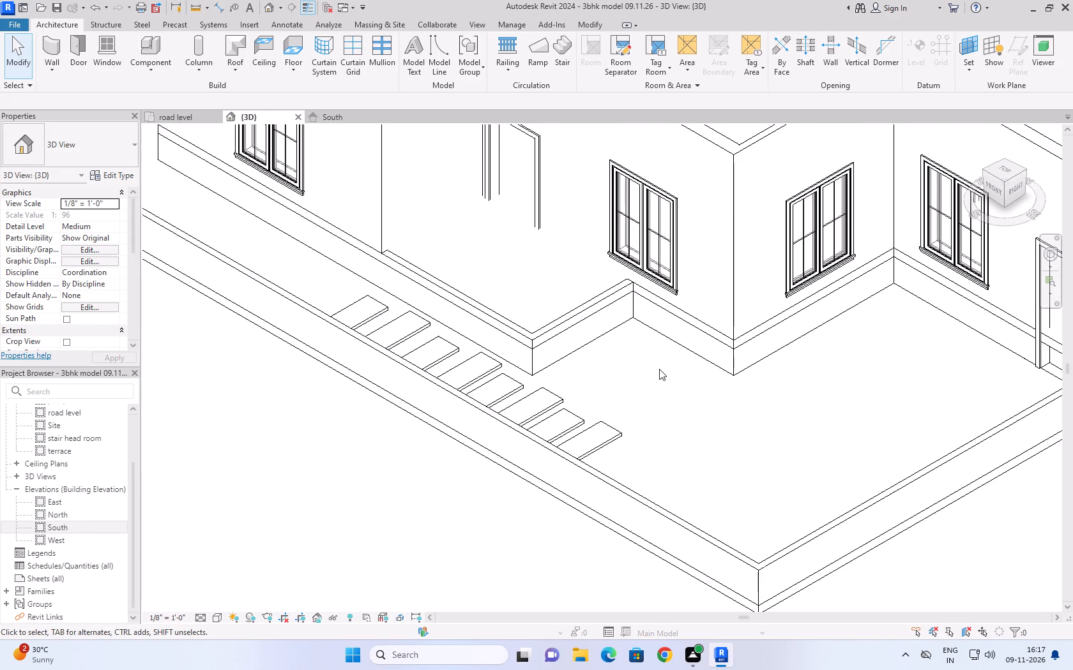
pyautogui.click(582, 310)
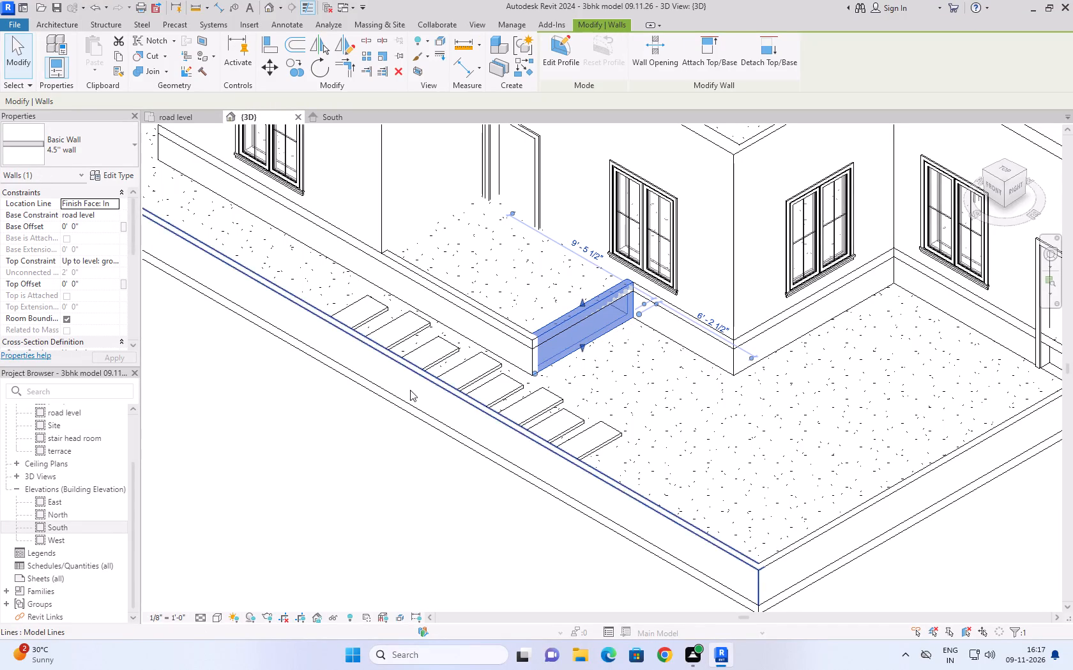
pyautogui.click(388, 437)
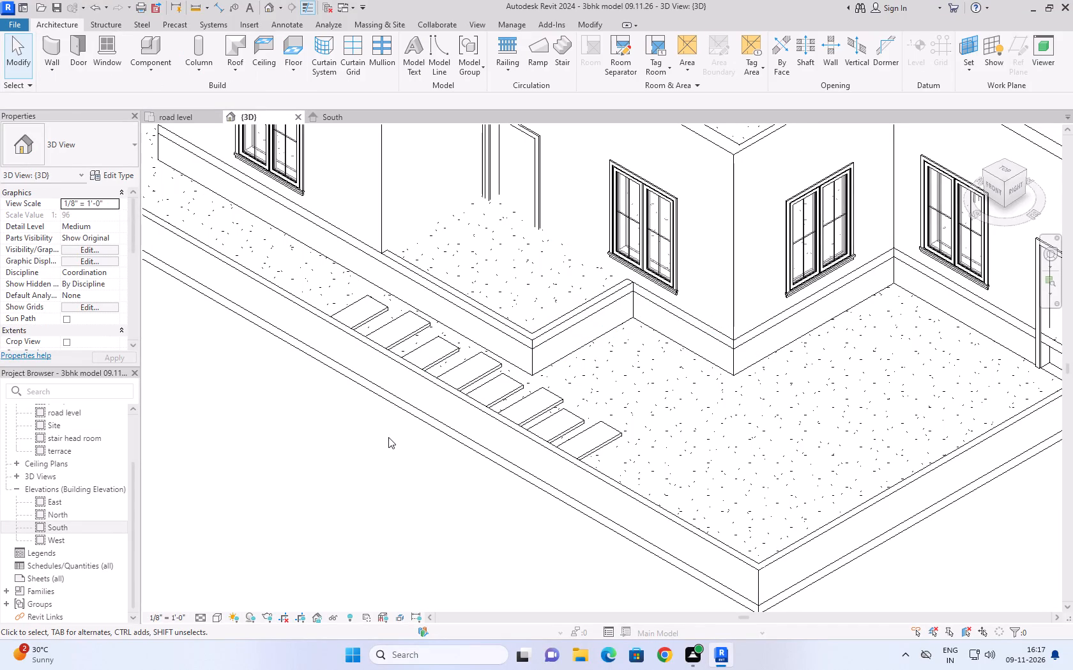
pyautogui.click(213, 621)
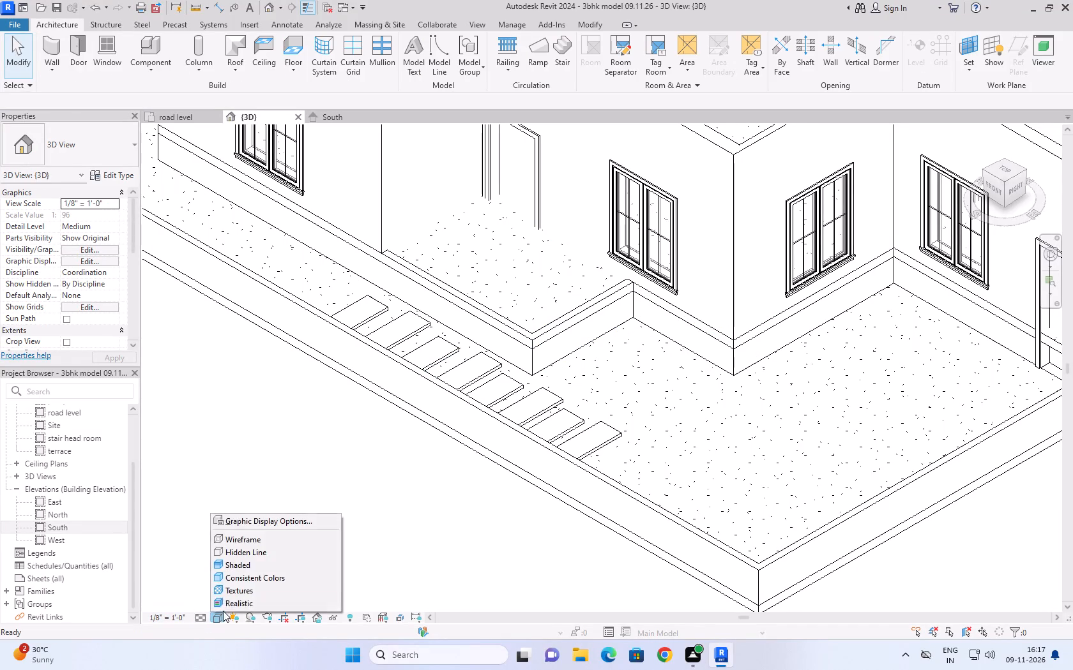
pyautogui.click(232, 601)
pyautogui.click(289, 475)
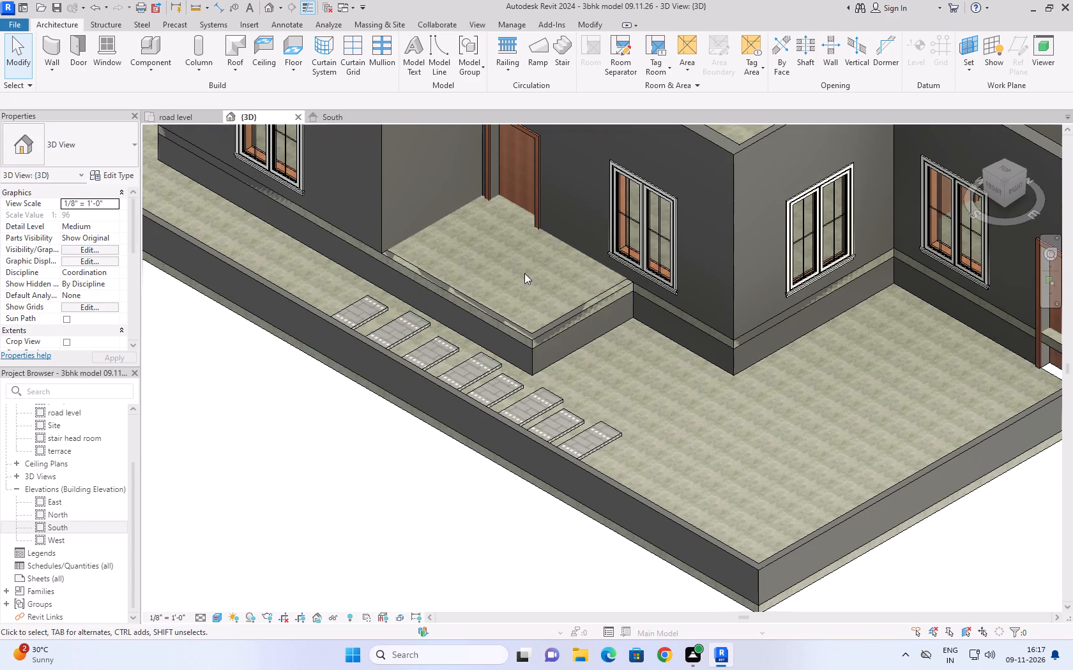
pyautogui.scroll(-4, 491, 304)
pyautogui.scroll(6, 528, 264)
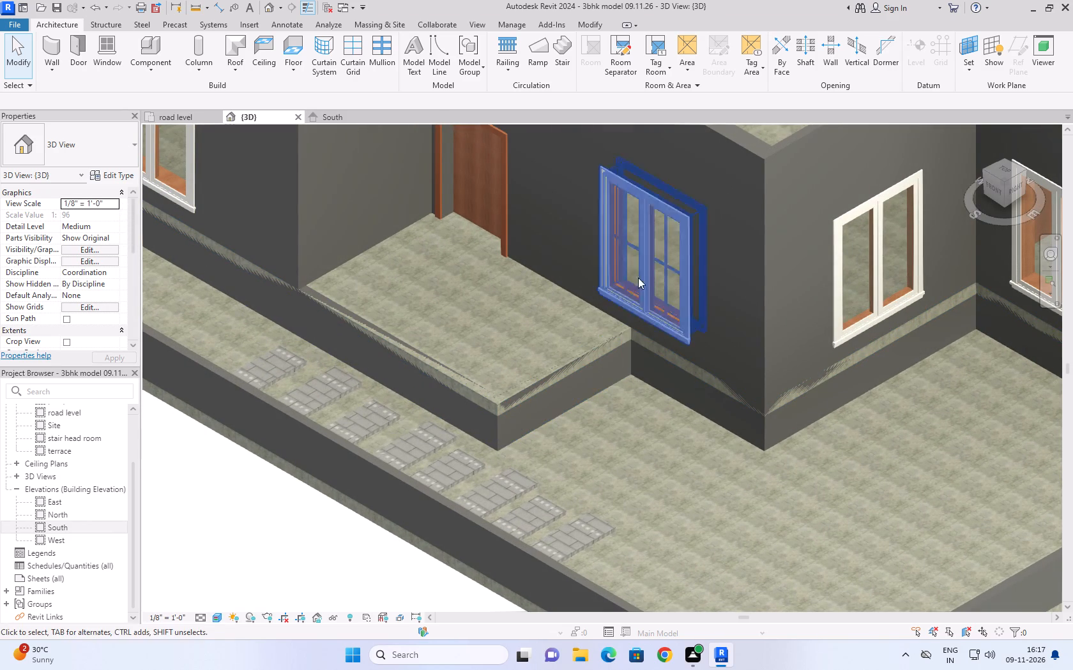
# Show the entrance slab and stepping slabs from the top, with north up, in Hidden Line display.
pyautogui.click(980, 135)
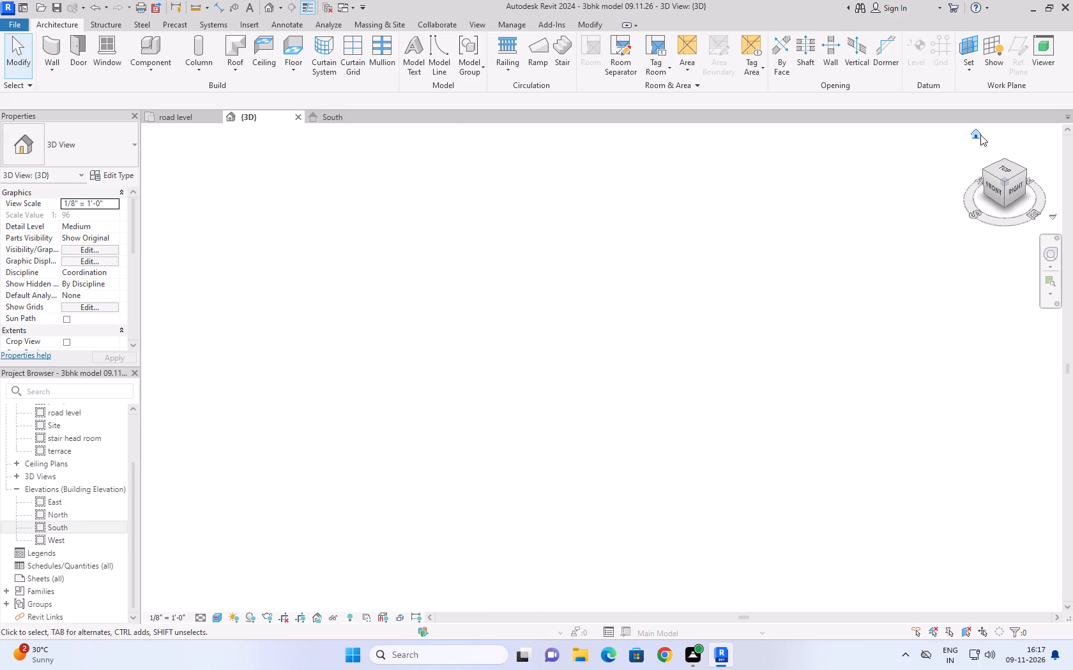
pyautogui.click(1002, 169)
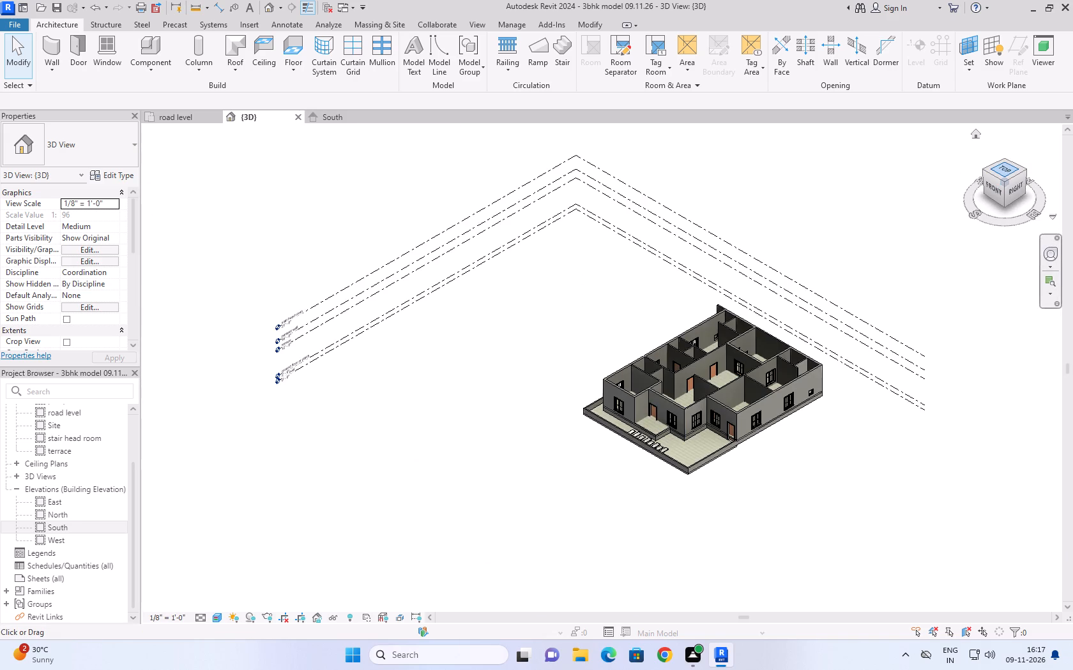
pyautogui.scroll(8, 671, 385)
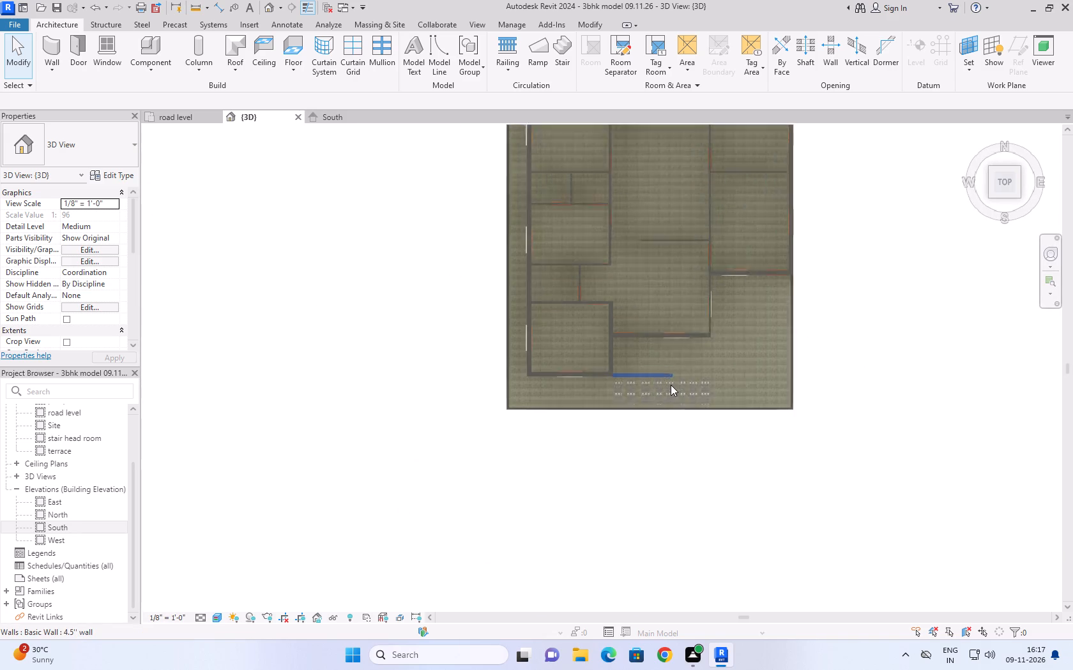
pyautogui.scroll(1, 671, 385)
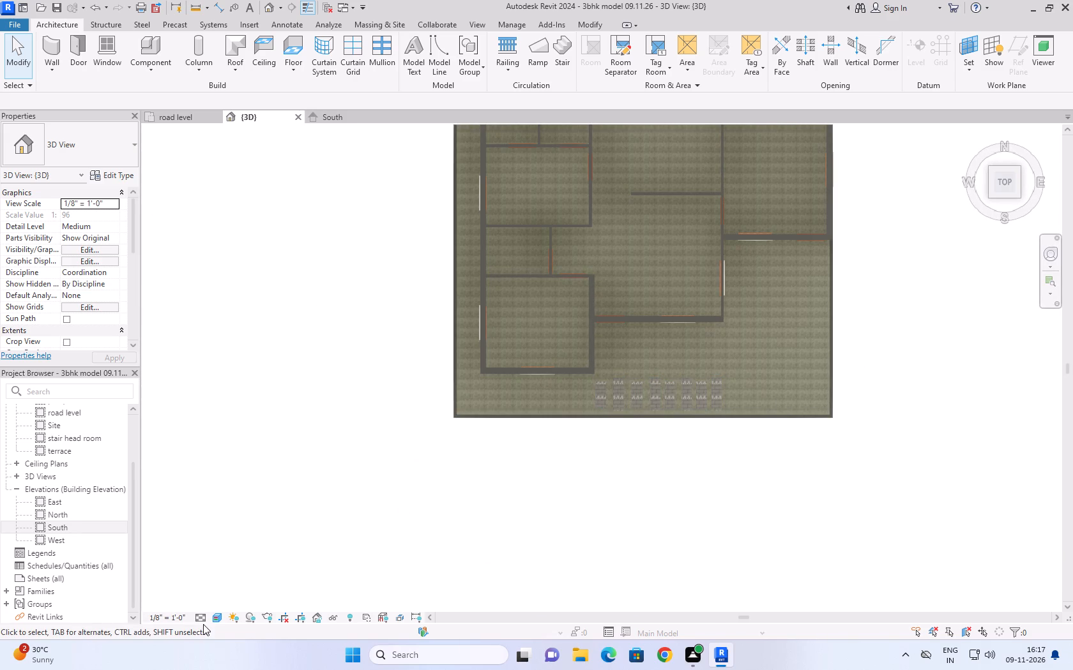
pyautogui.click(213, 616)
pyautogui.click(228, 550)
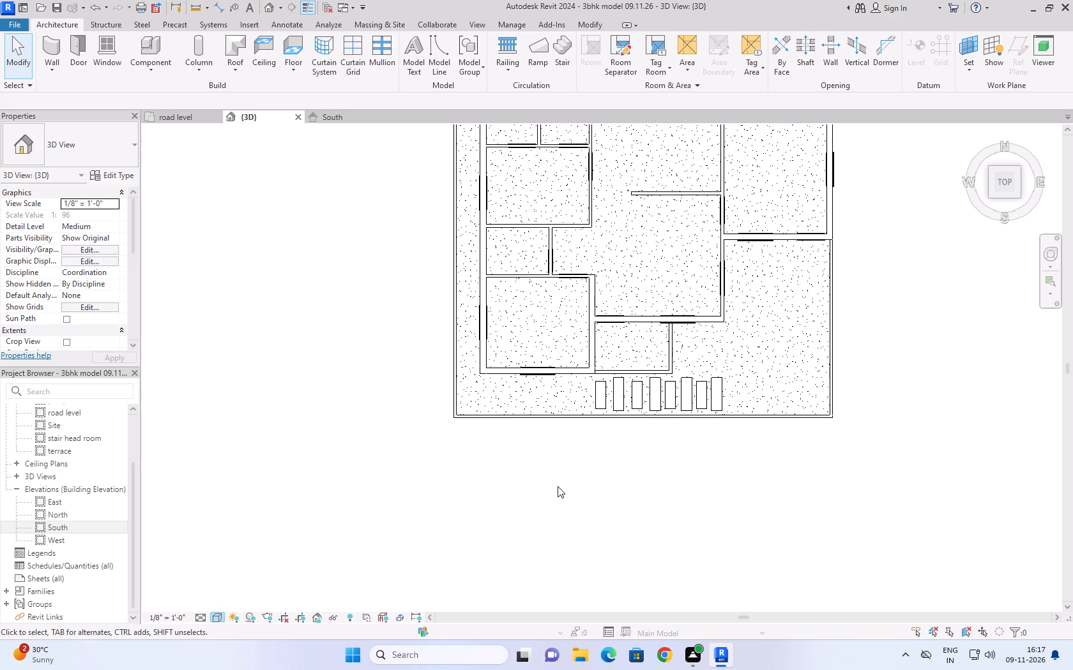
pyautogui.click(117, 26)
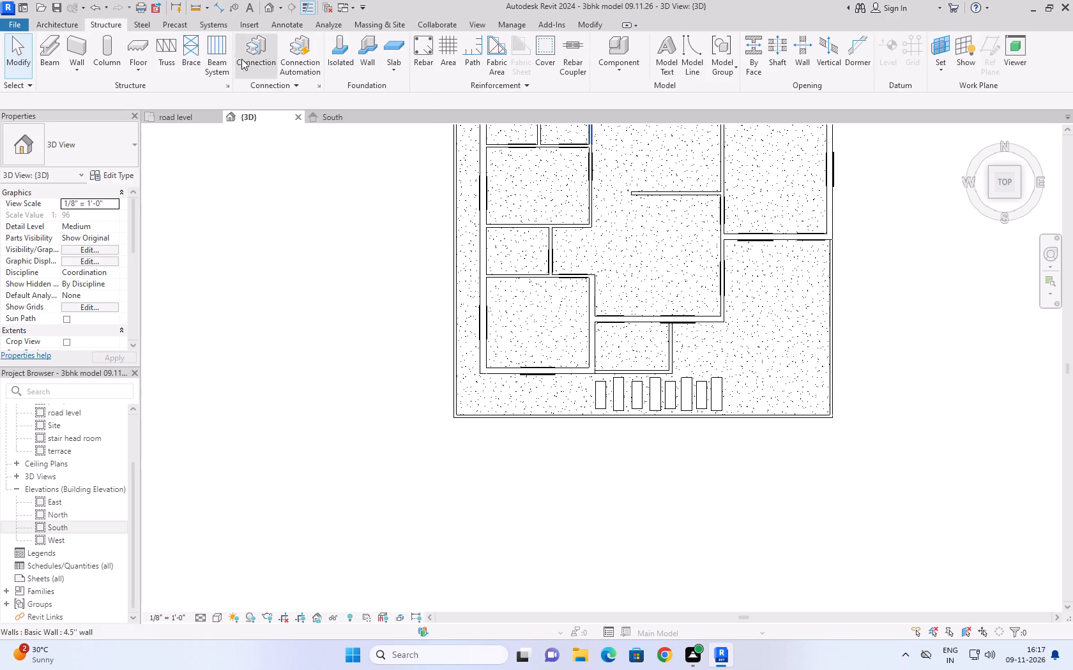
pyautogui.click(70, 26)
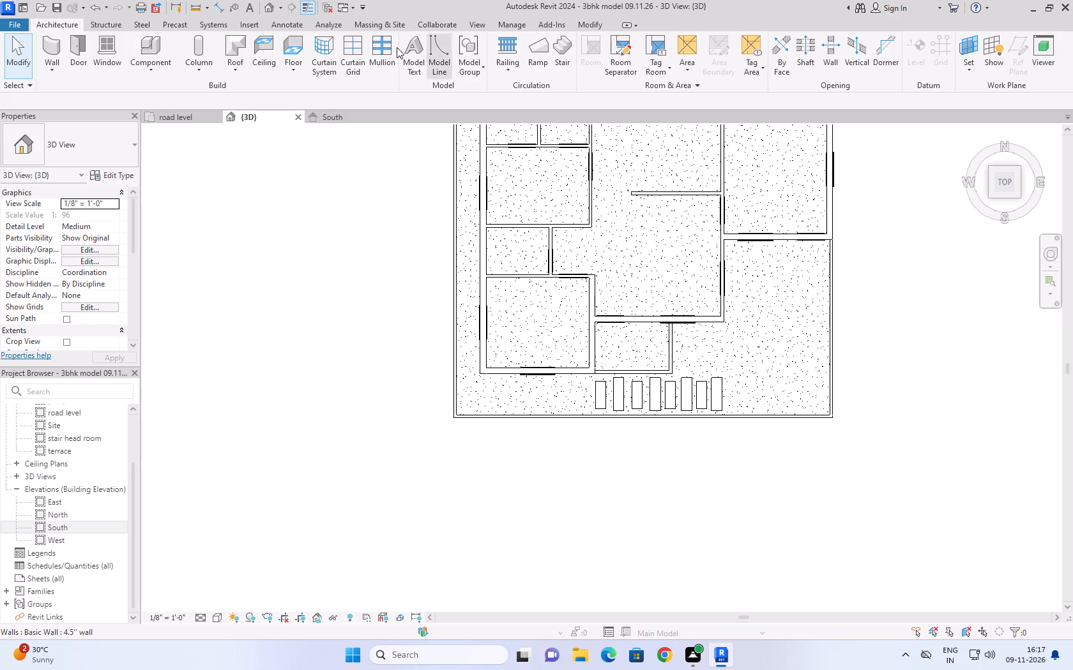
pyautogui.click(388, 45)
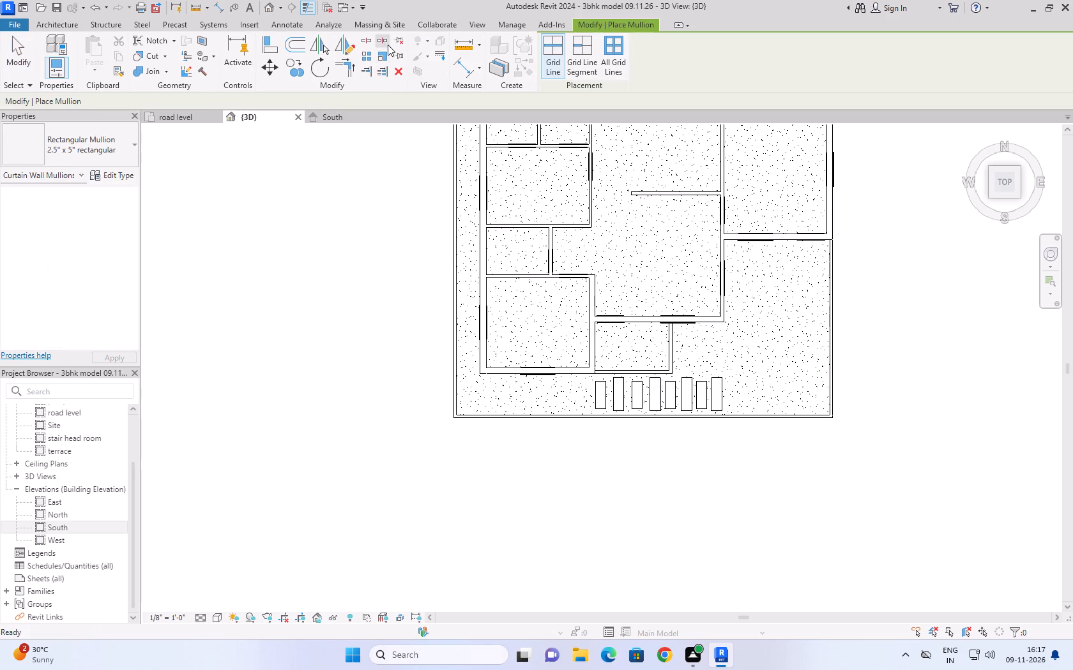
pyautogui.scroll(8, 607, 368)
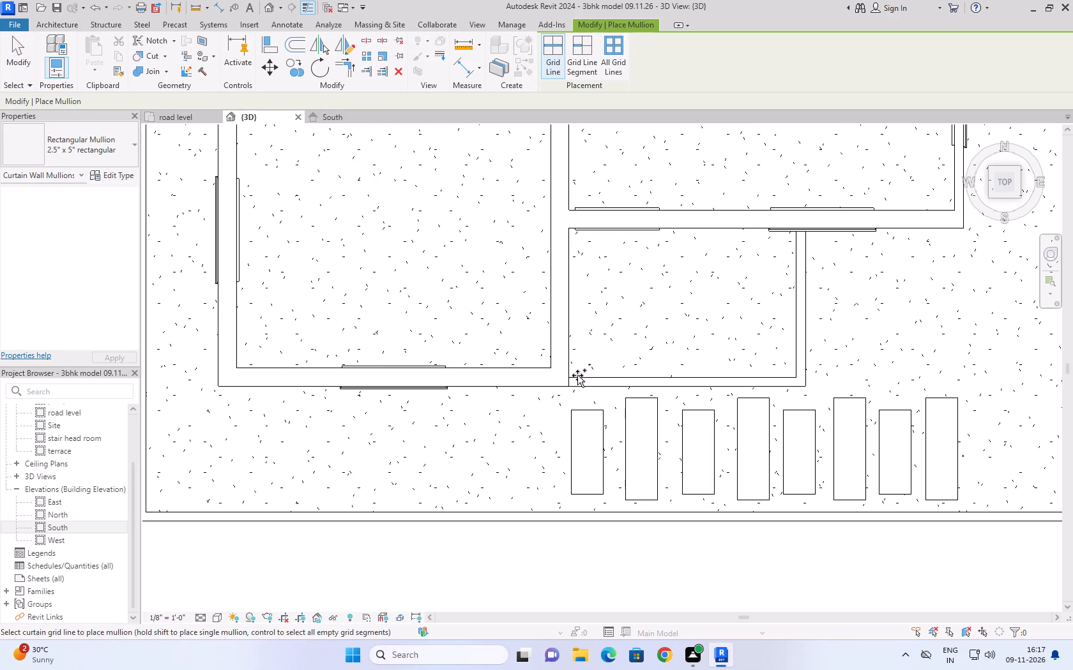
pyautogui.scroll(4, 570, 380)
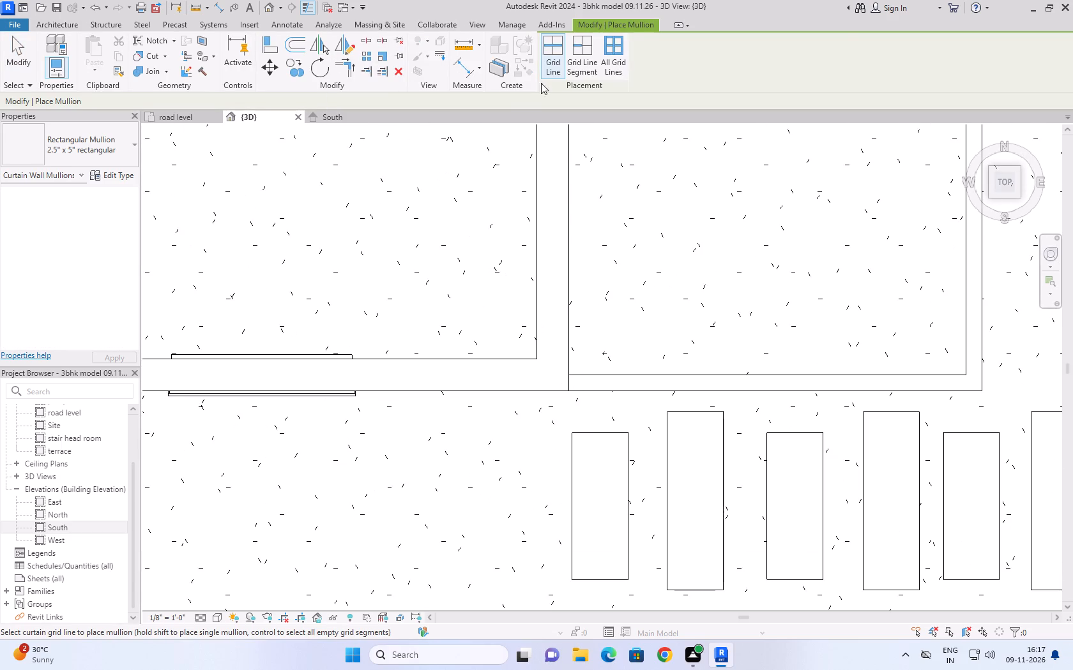
# Start a Handrail - Rectangular railing path on road level, drawing about 9'-7 3/4" along the centre of the entrance slab's long low wall.
pyautogui.click(59, 22)
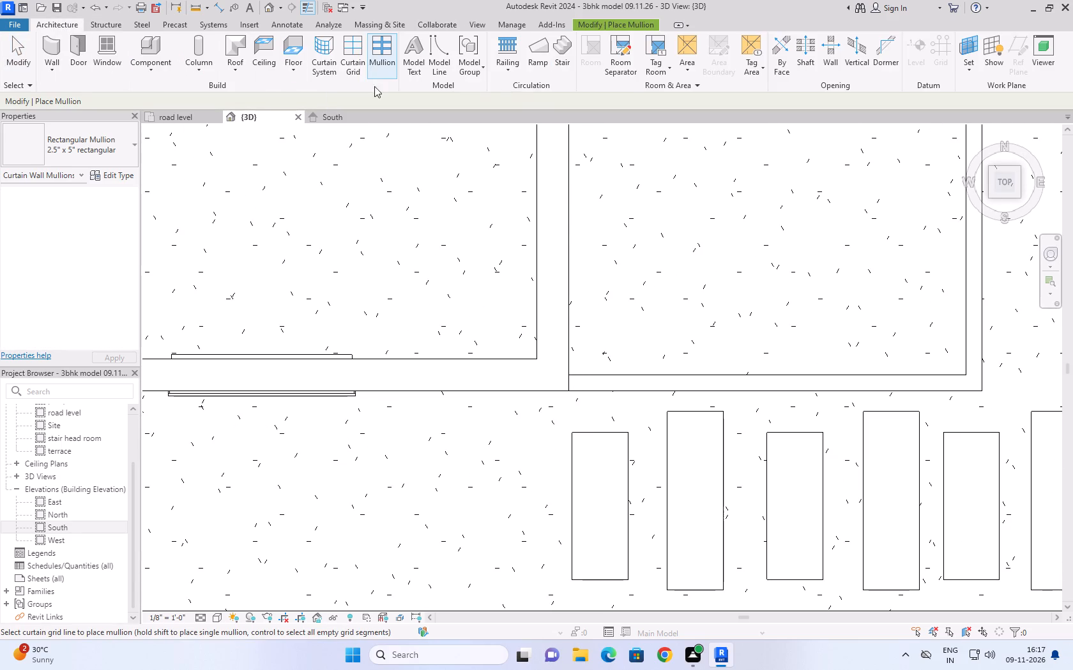
pyautogui.click(512, 41)
pyautogui.scroll(-4, 620, 345)
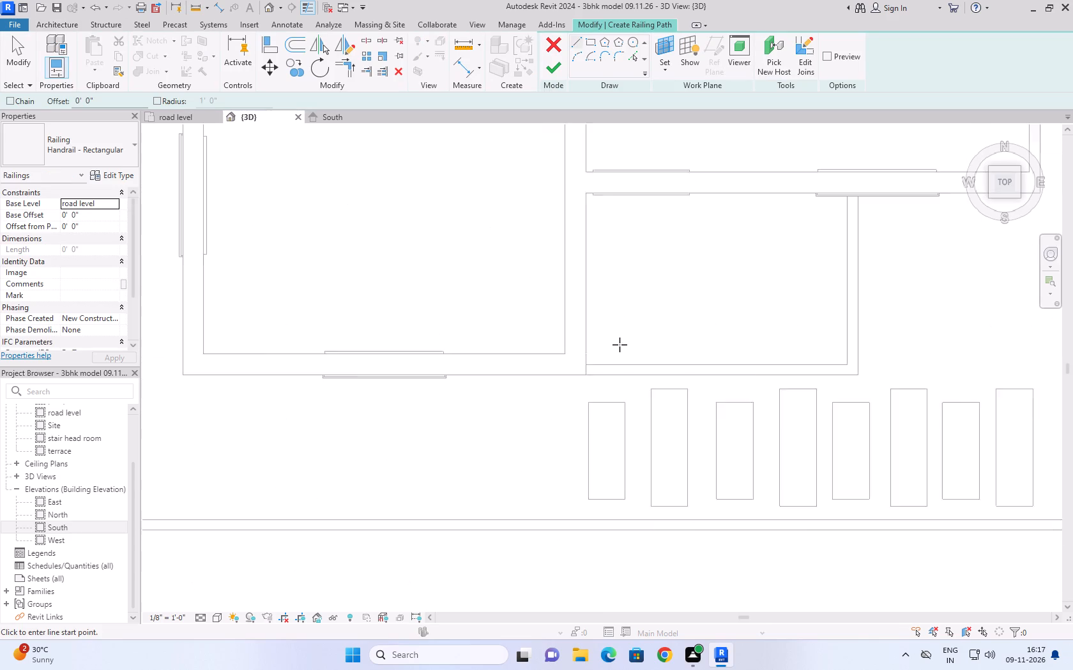
pyautogui.scroll(9, 598, 367)
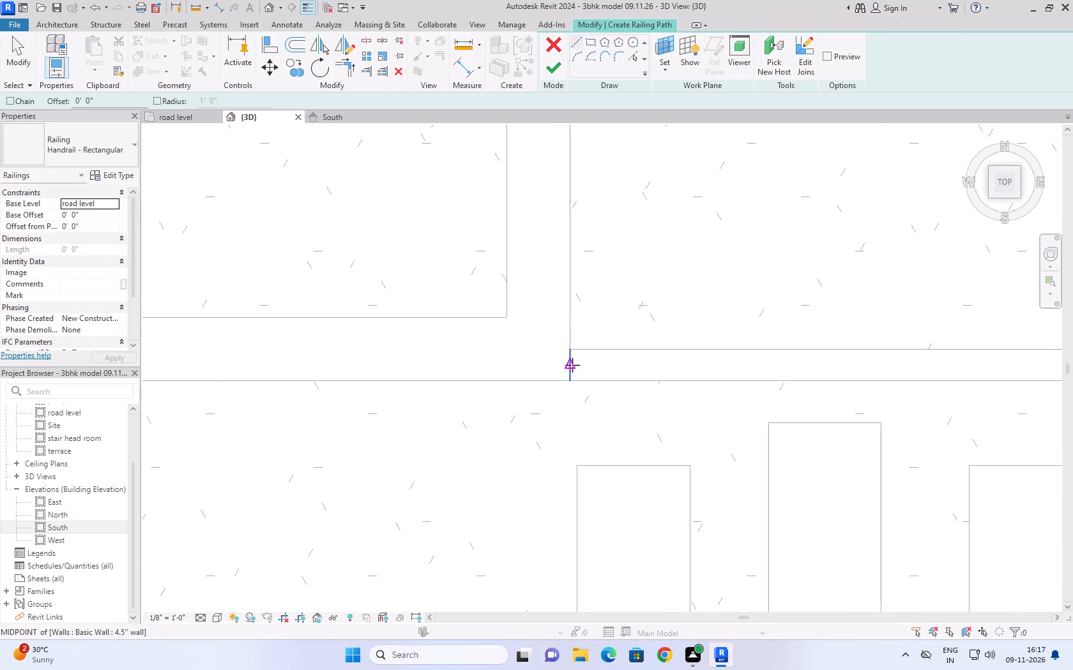
pyautogui.click(570, 364)
pyautogui.scroll(-14, 690, 366)
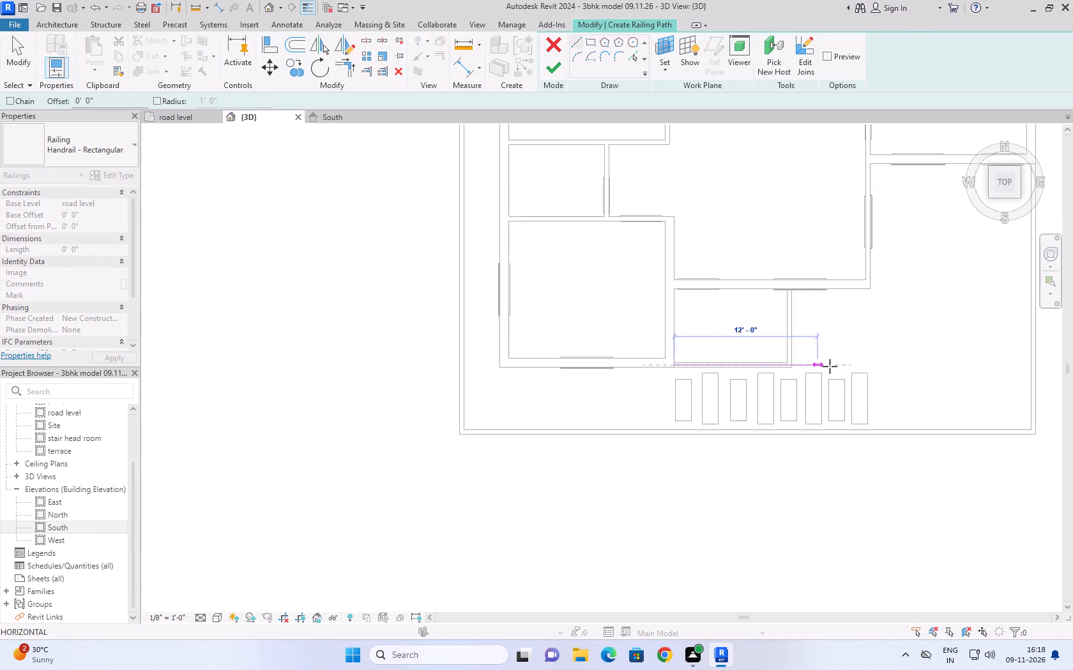
pyautogui.scroll(12, 833, 367)
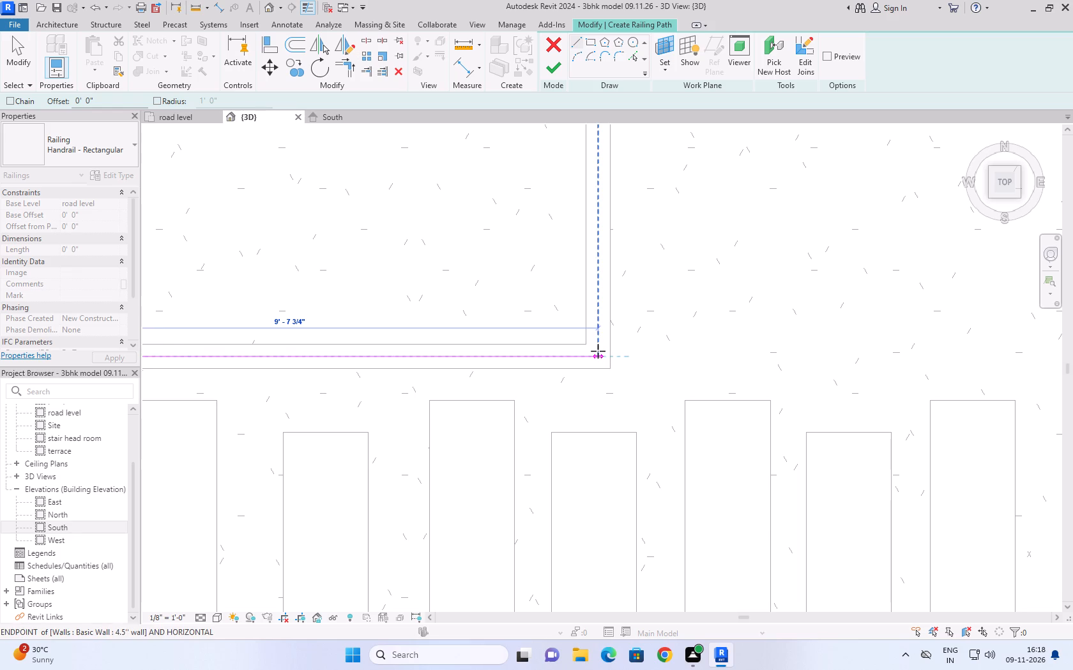
pyautogui.click(598, 351)
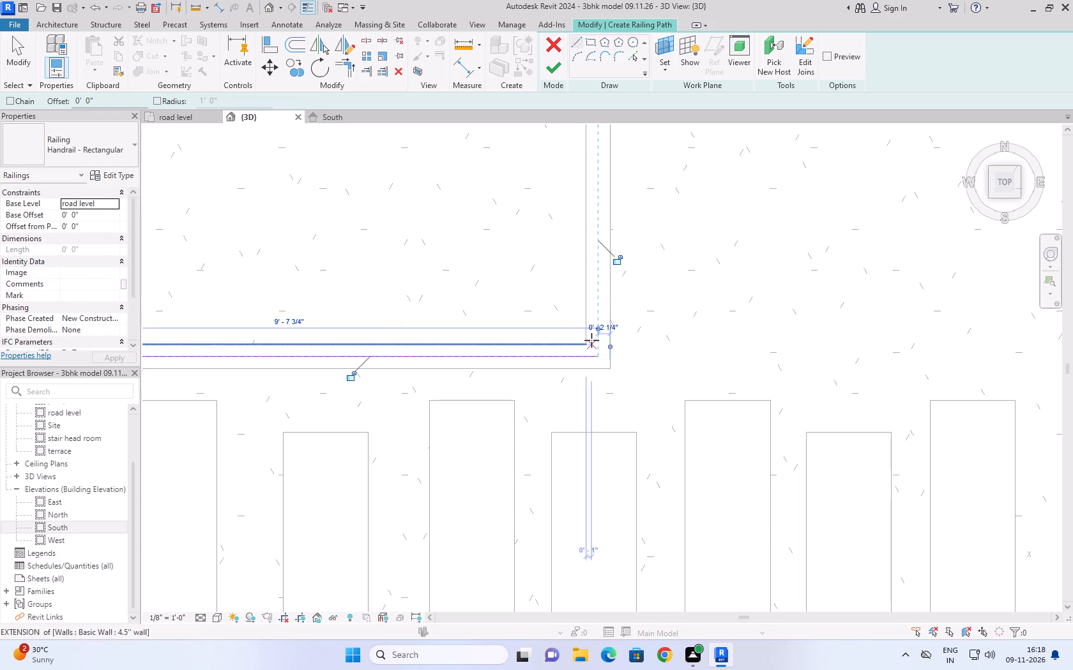
# Continue the railing path about 6'-3 1/4" along the centre of the short low wall to the house, and finish the railing.
pyautogui.click(596, 354)
pyautogui.scroll(-9, 600, 285)
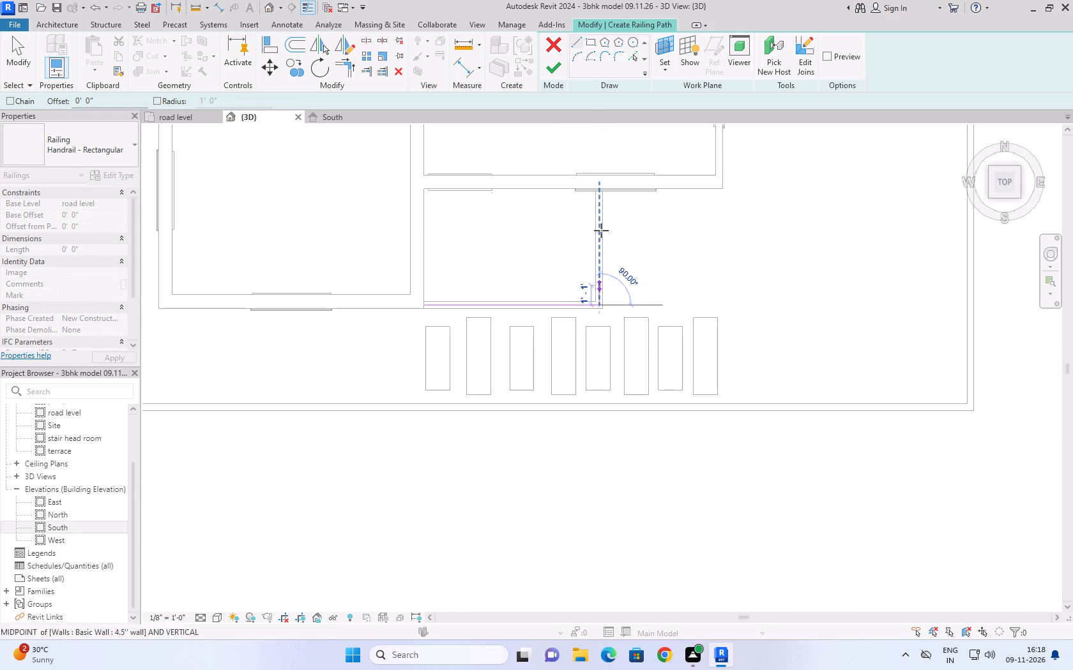
pyautogui.scroll(17, 601, 190)
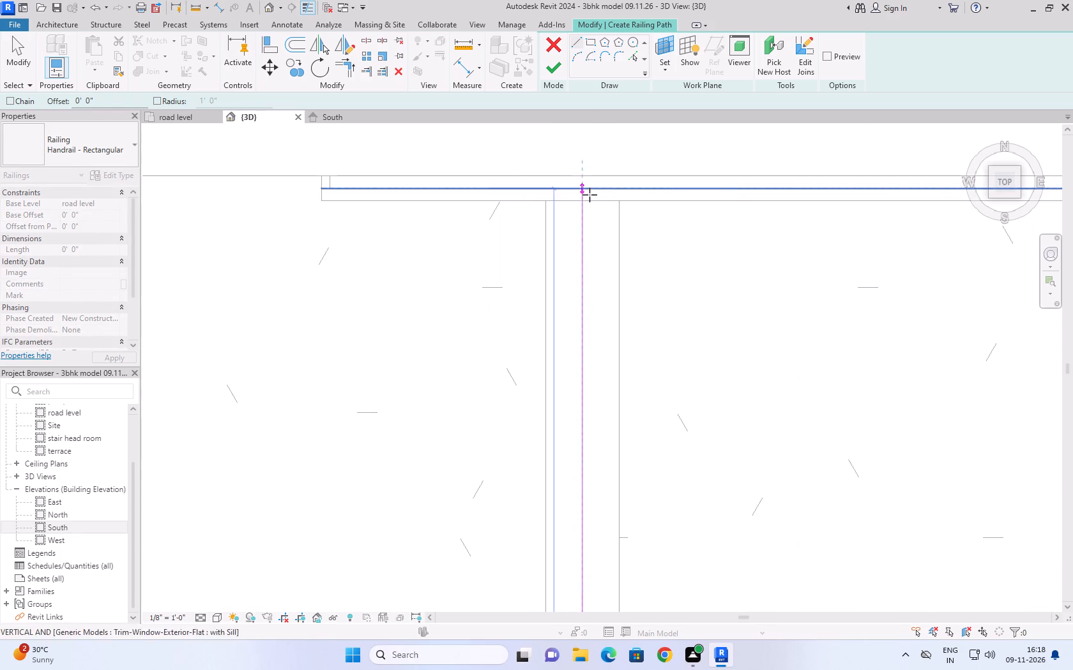
pyautogui.click(580, 201)
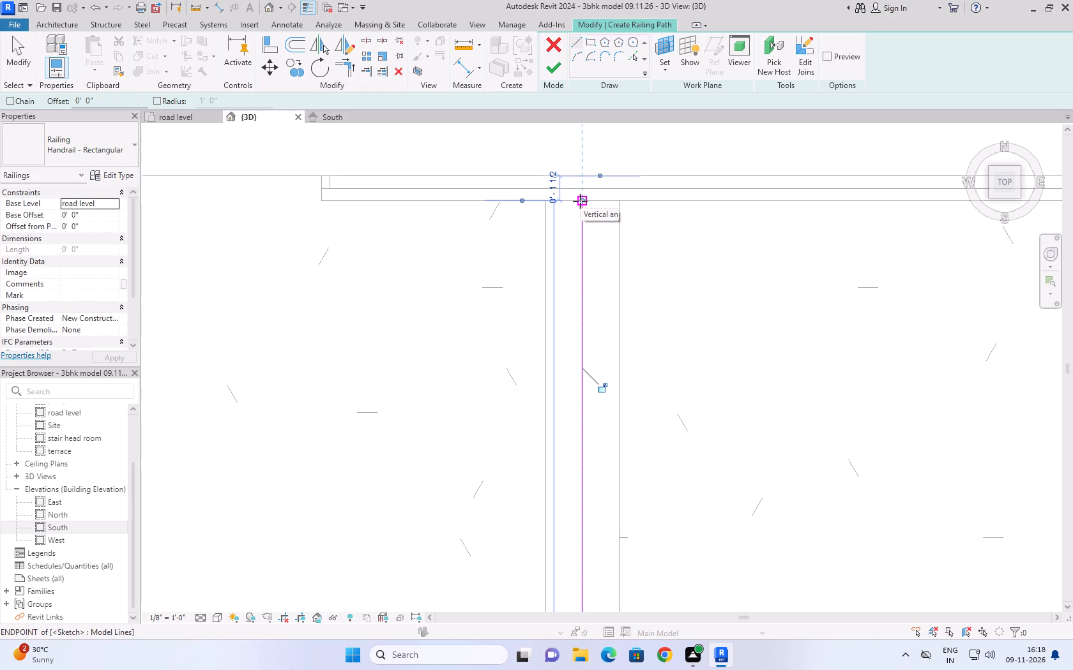
pyautogui.scroll(-12, 580, 201)
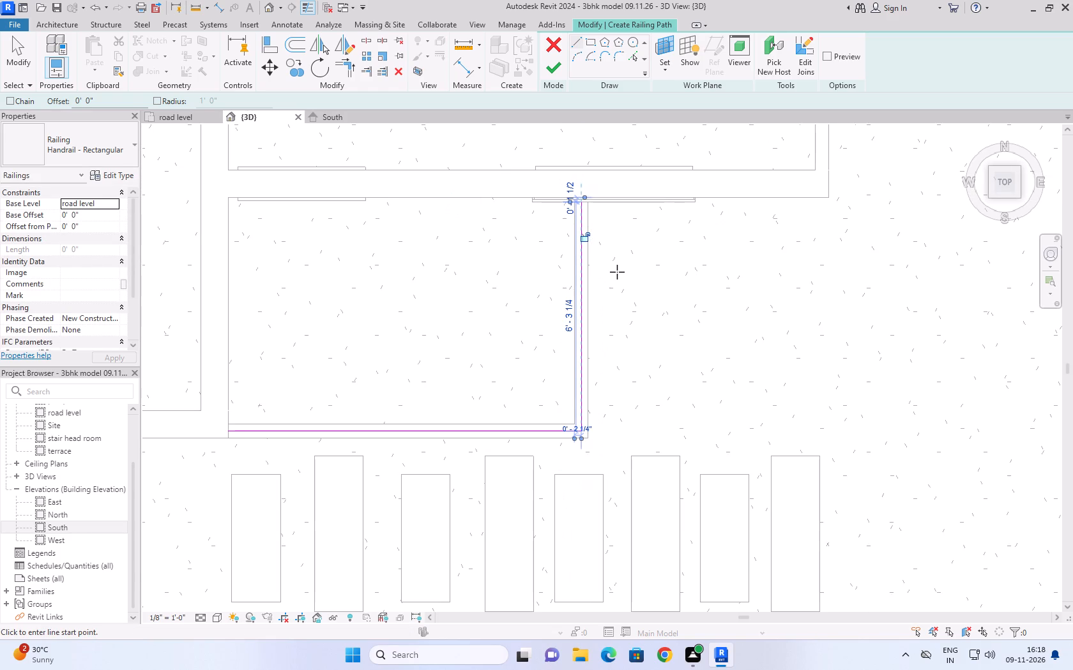
pyautogui.scroll(5, 588, 182)
pyautogui.press('Escape')
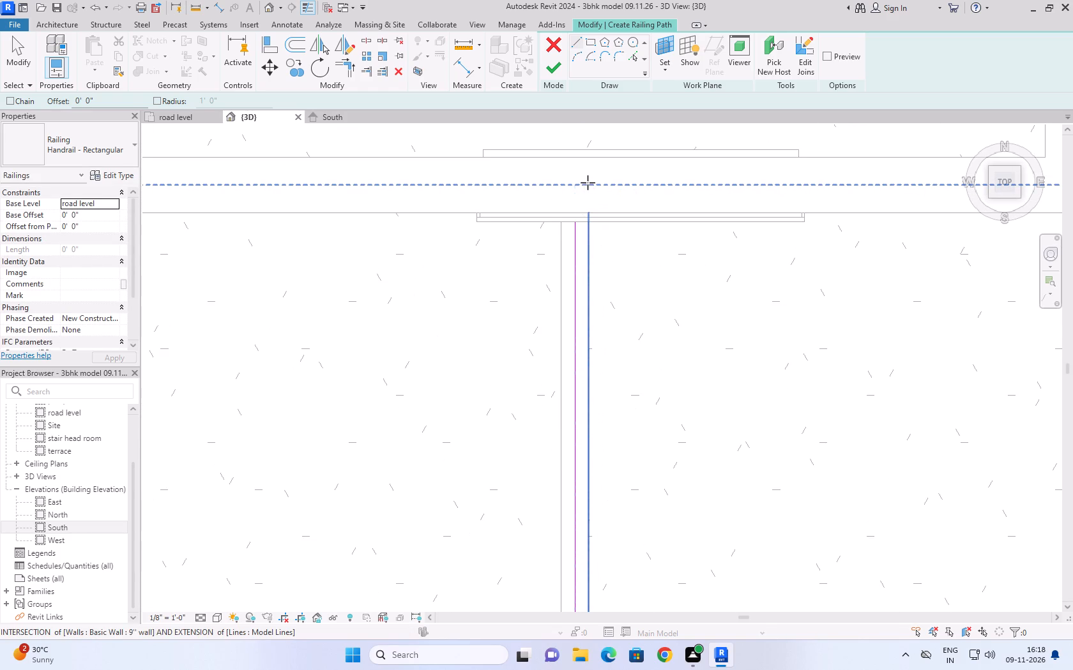
pyautogui.click(552, 71)
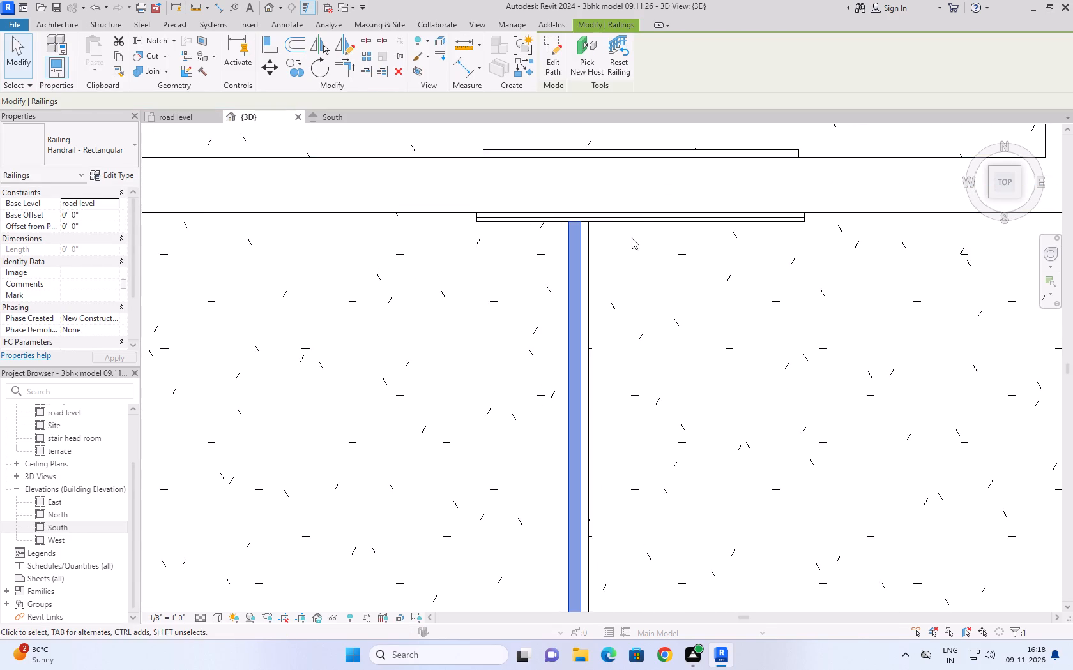
# Show the new entrance railing in an isometric 3D view with Realistic display.
pyautogui.scroll(-9, 633, 237)
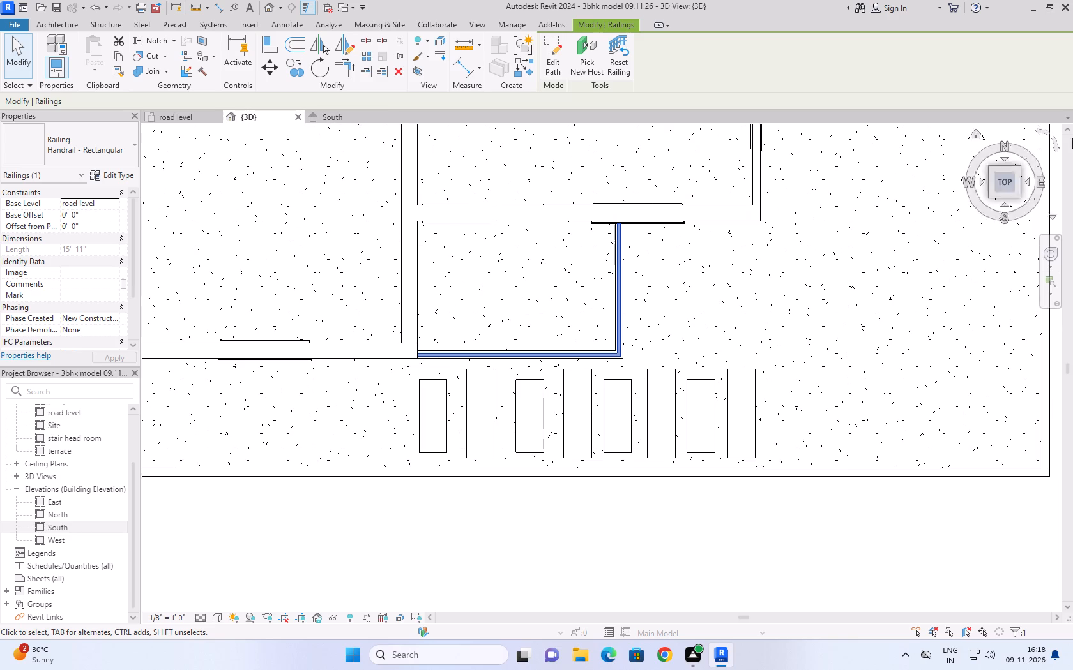
pyautogui.click(977, 133)
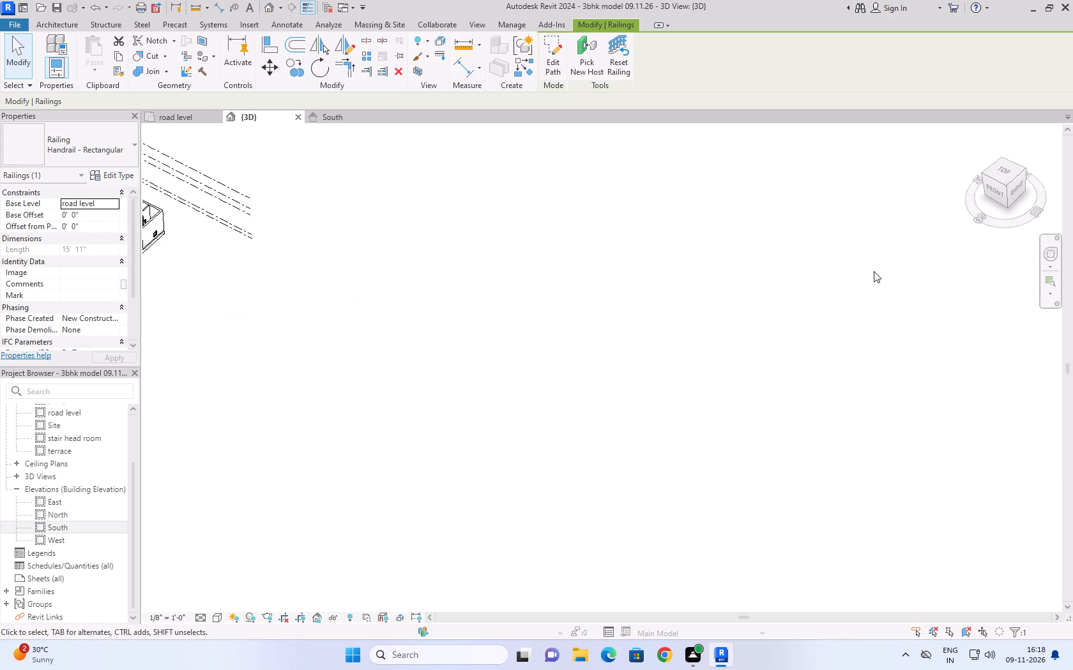
pyautogui.scroll(5, 713, 493)
pyautogui.scroll(4, 681, 413)
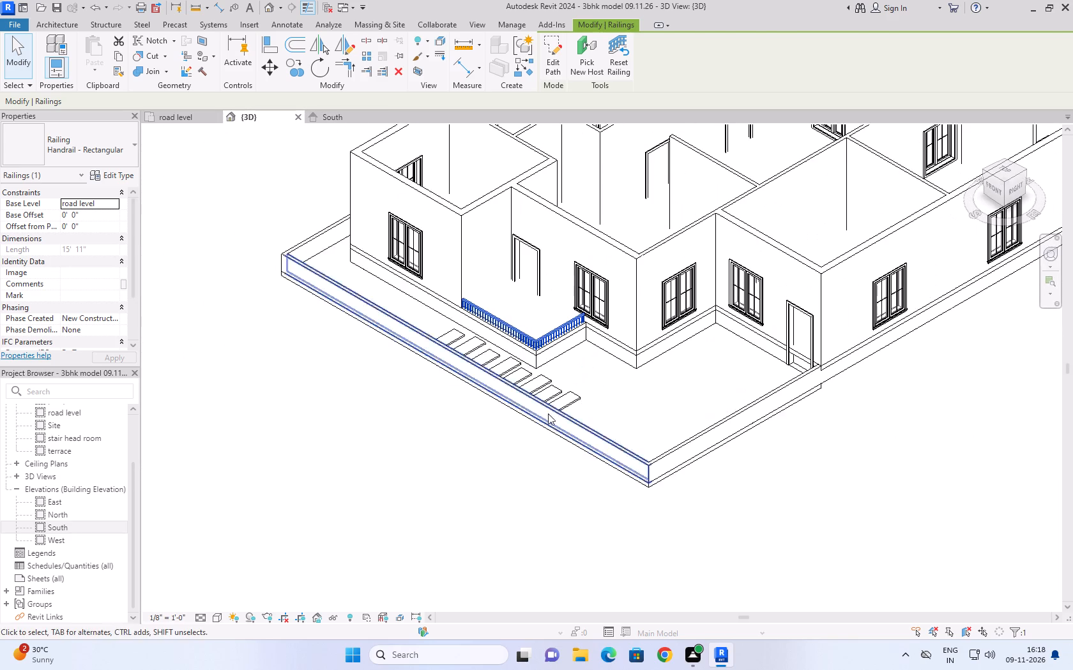
pyautogui.click(404, 419)
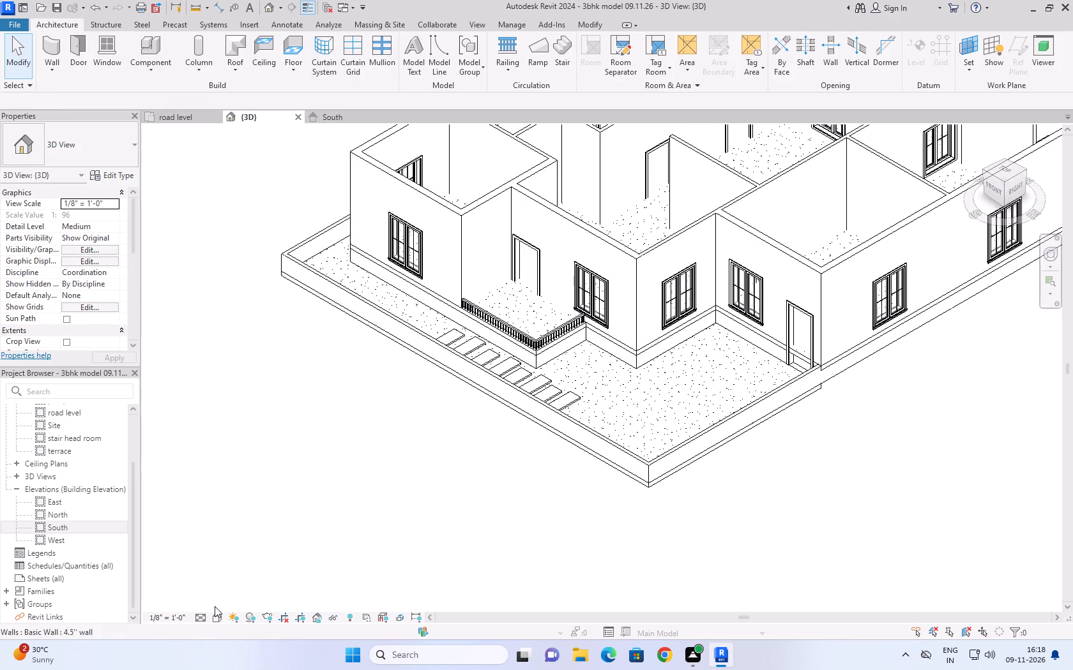
pyautogui.click(219, 618)
pyautogui.click(234, 598)
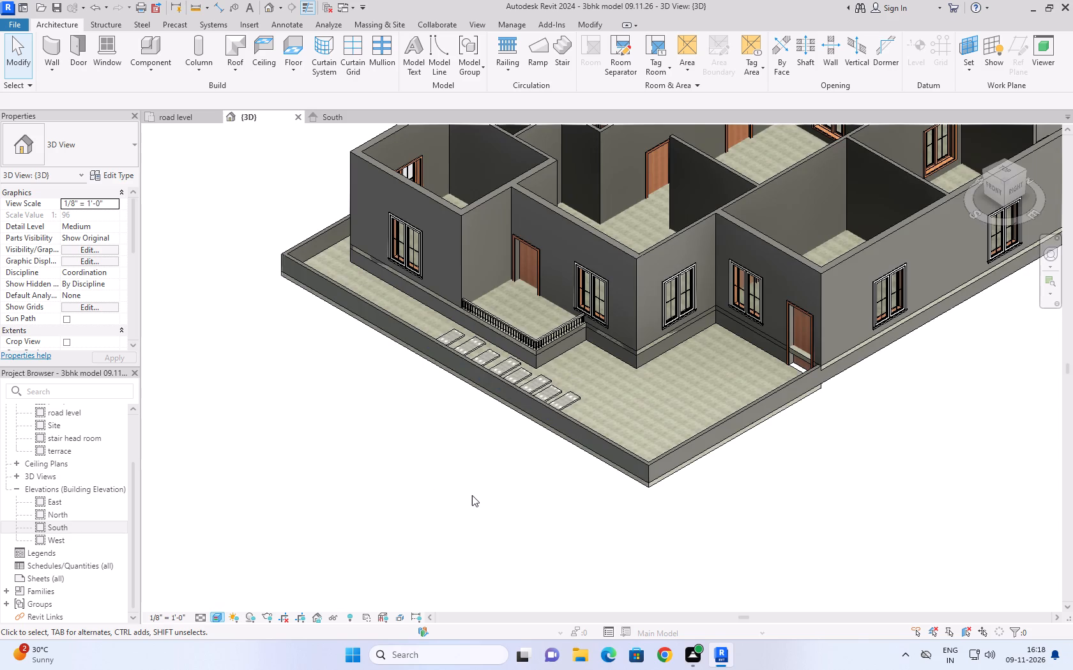
pyautogui.click(471, 496)
# Set the entrance railing's base level to ground floor or plinth and deselect it.
pyautogui.scroll(8, 570, 332)
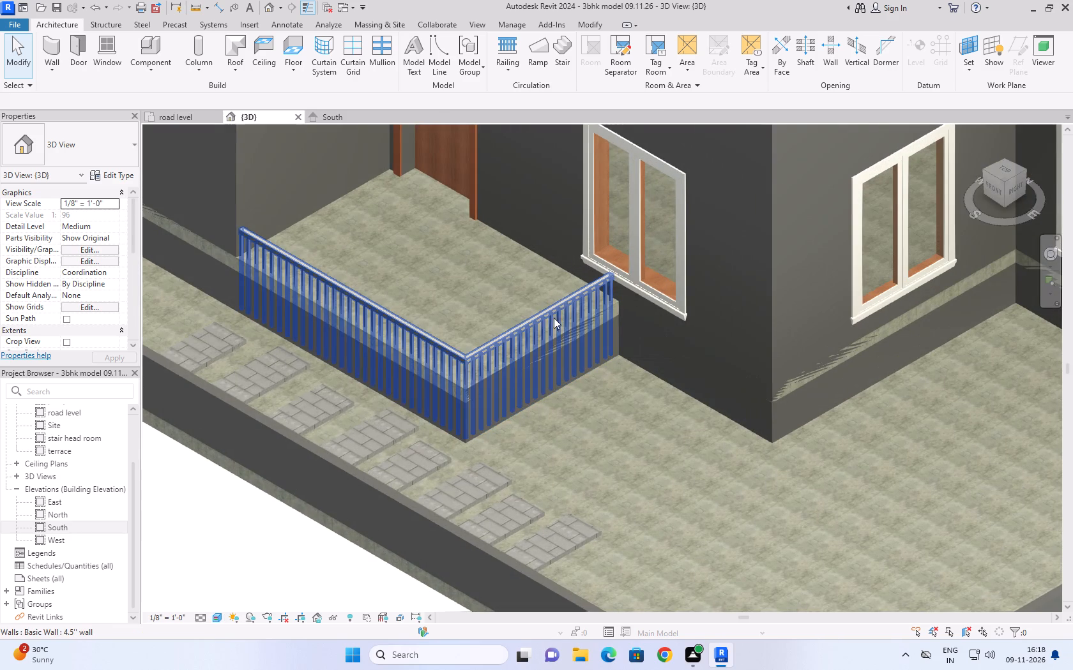
pyautogui.click(545, 319)
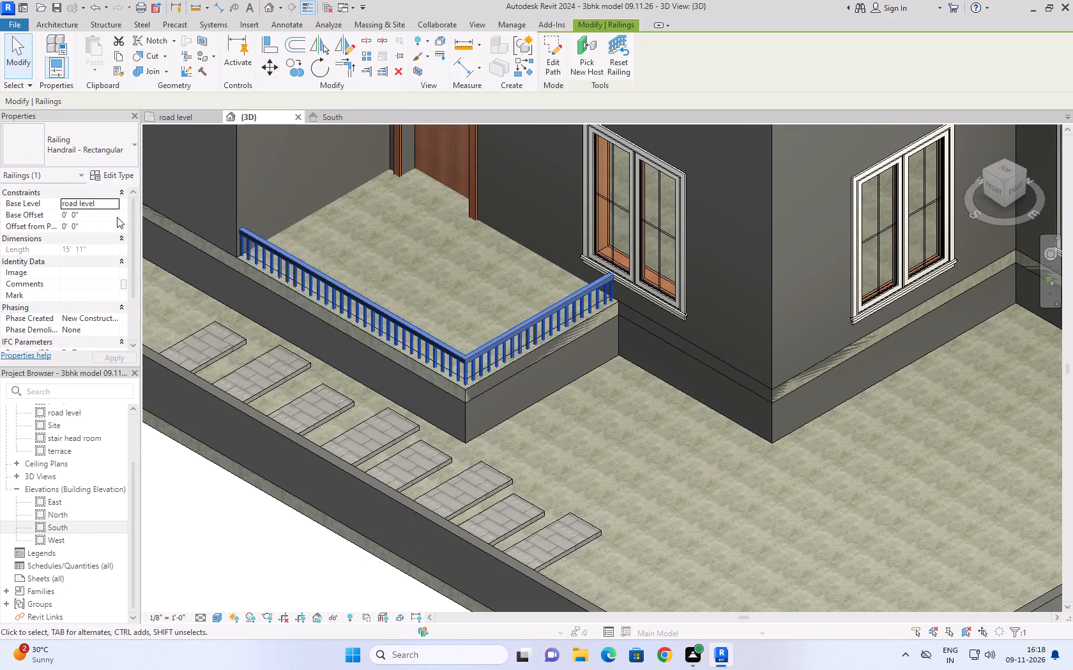
pyautogui.click(114, 204)
pyautogui.click(98, 232)
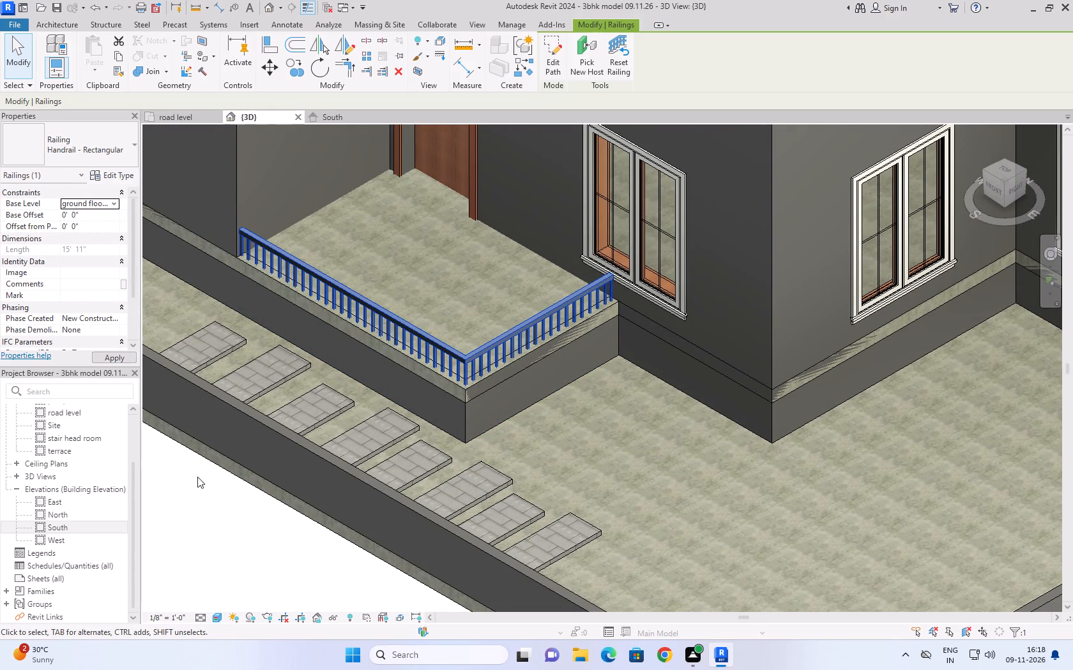
pyautogui.click(190, 502)
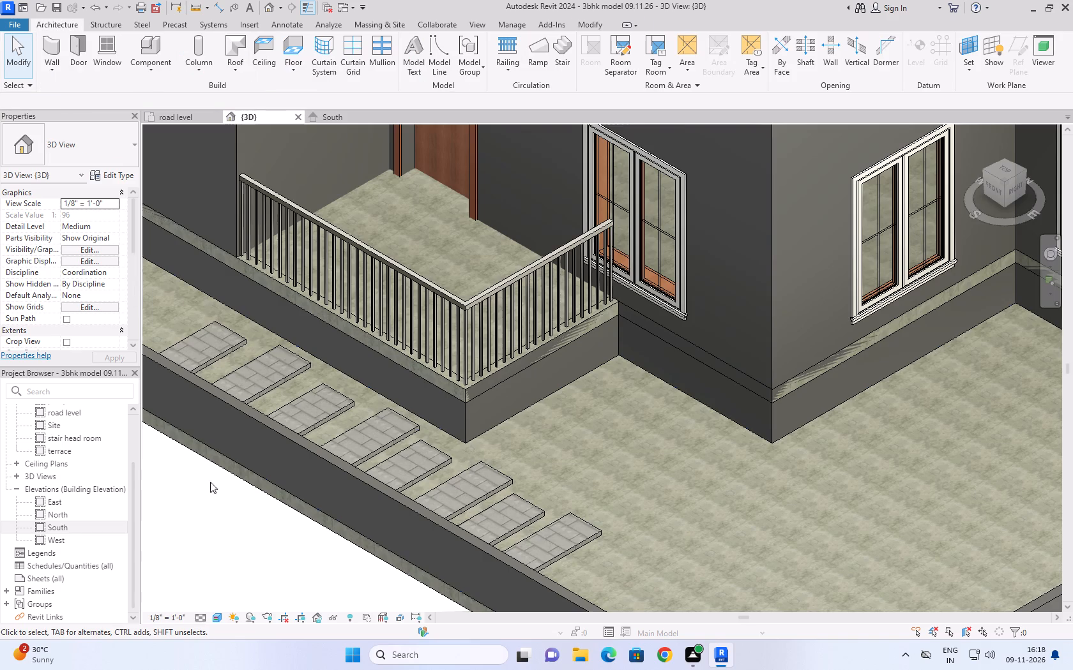
# Examine the raised entrance railing up close and the whole house from the front corner and from above.
pyautogui.scroll(-6, 399, 344)
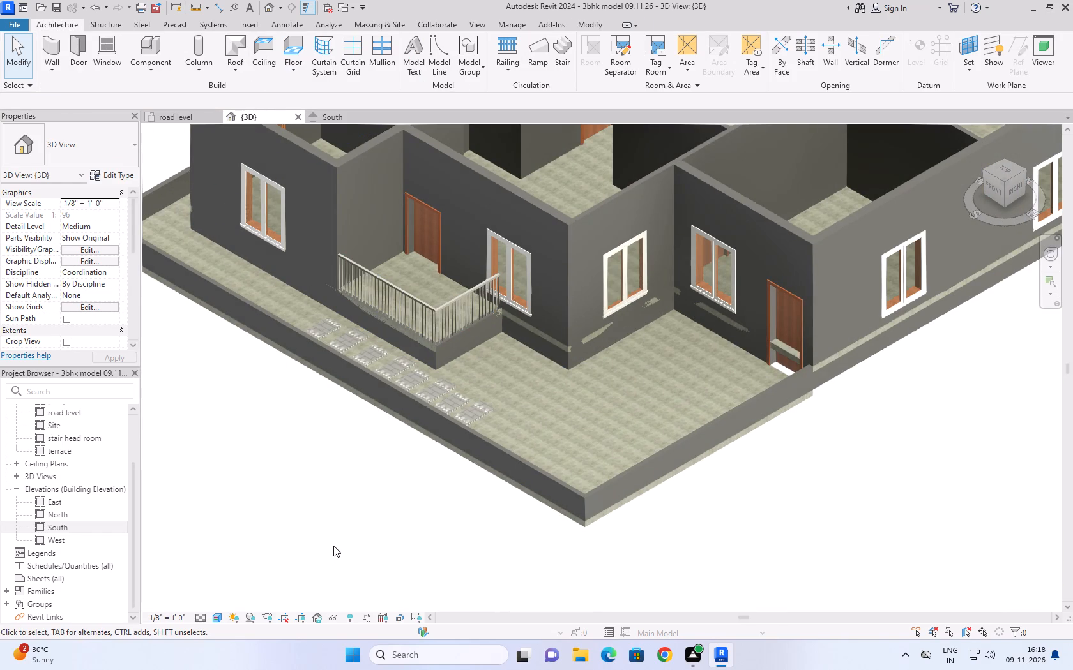
pyautogui.scroll(-3, 333, 546)
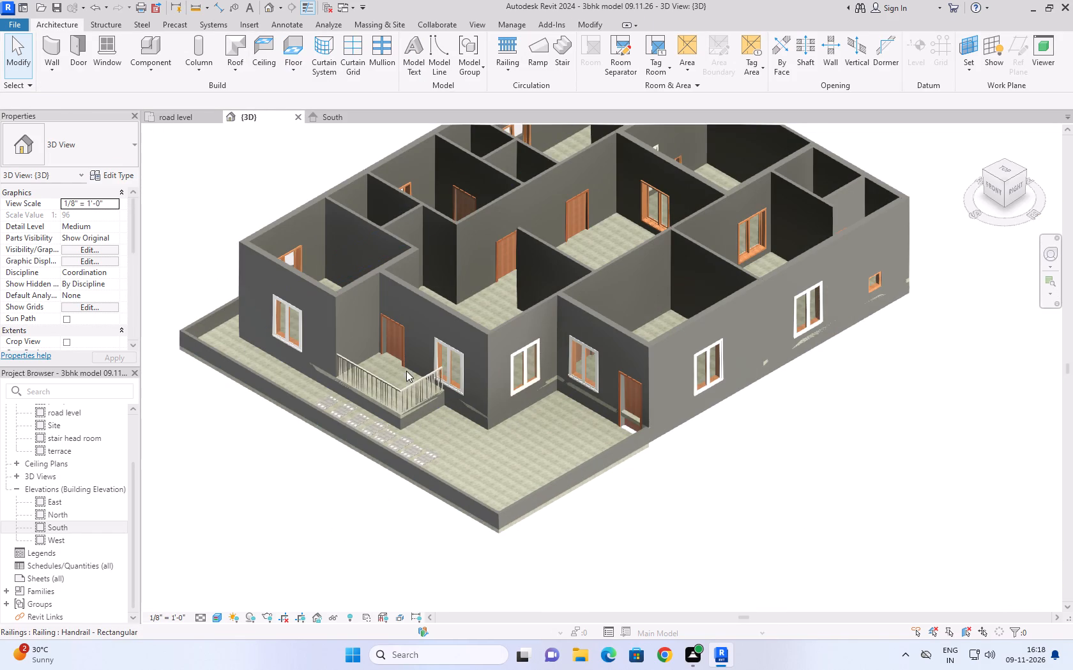
pyautogui.click(352, 508)
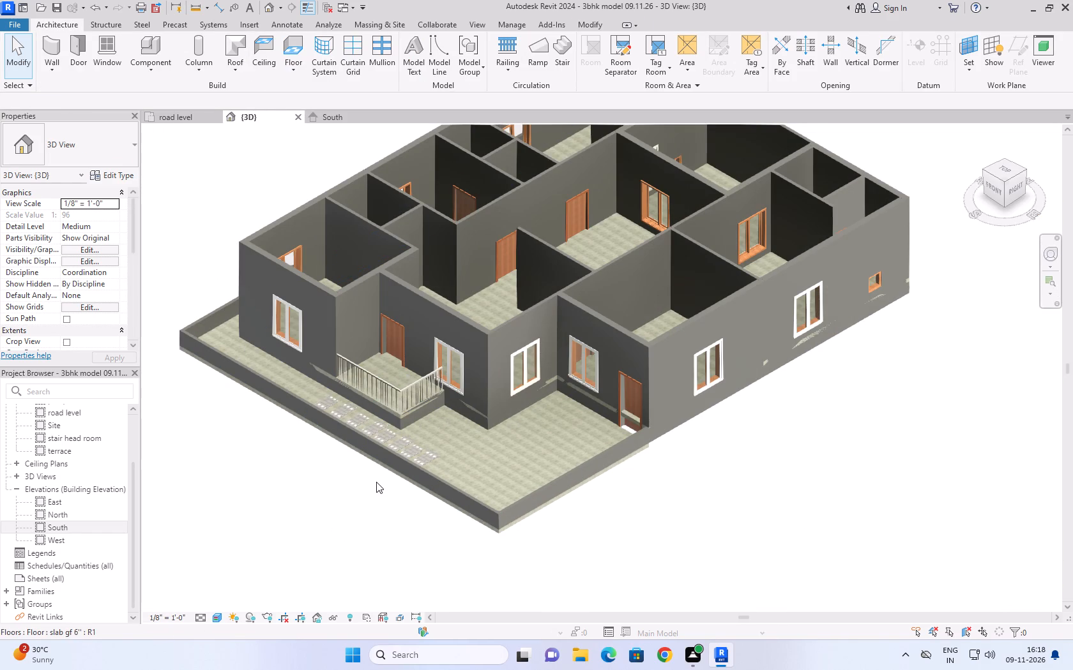
pyautogui.scroll(7, 395, 476)
pyautogui.scroll(5, 411, 295)
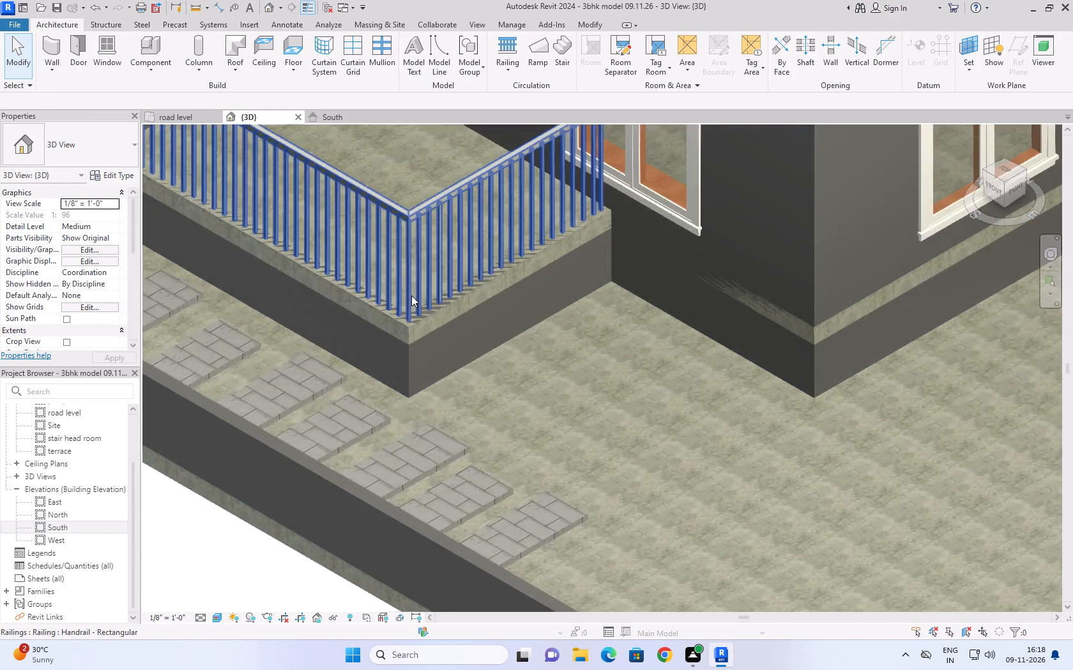
pyautogui.scroll(1, 411, 295)
pyautogui.scroll(1, 478, 310)
pyautogui.scroll(-9, 516, 253)
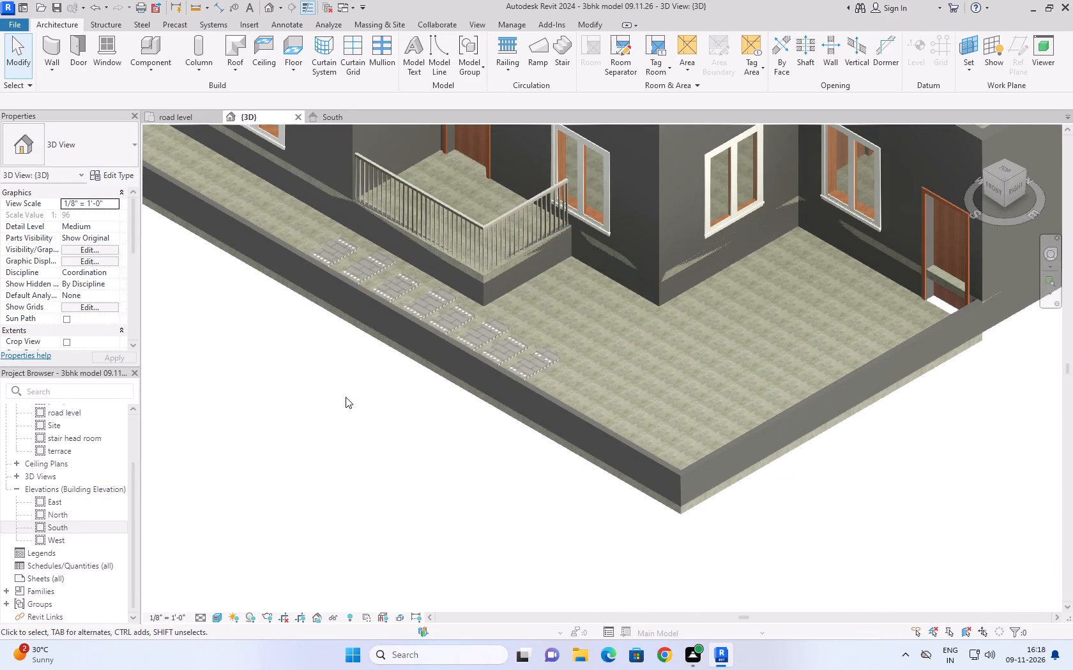
pyautogui.scroll(-3, 346, 396)
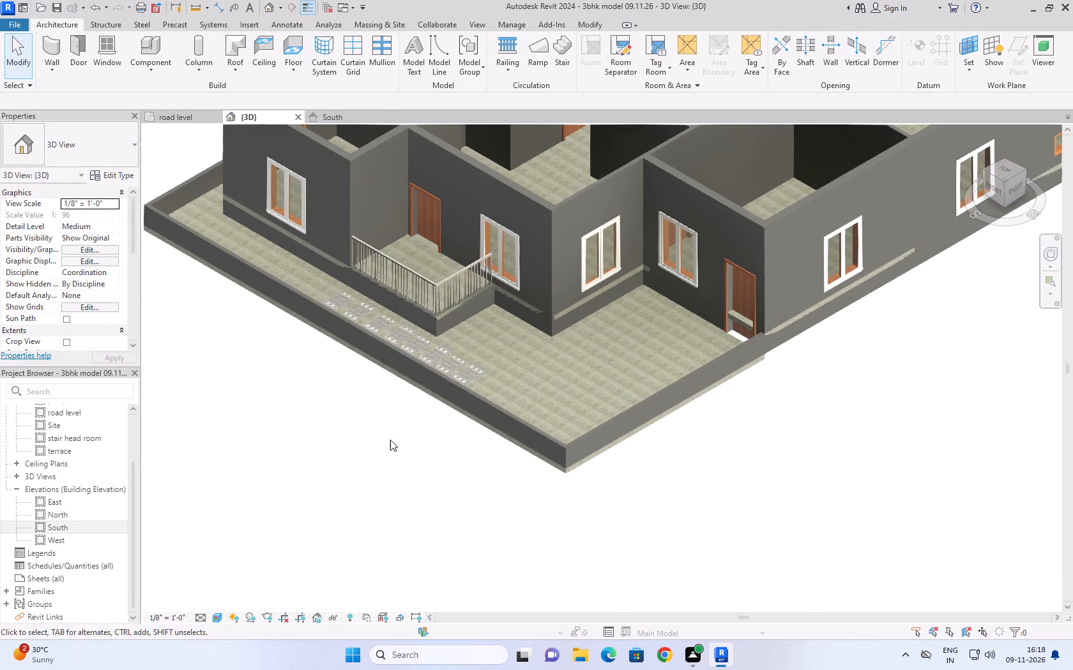
pyautogui.click(768, 398)
pyautogui.keyDown('shift'); pyautogui.moveTo(773, 383); pyautogui.dragTo(697, 510, button='middle'); pyautogui.keyUp('shift')
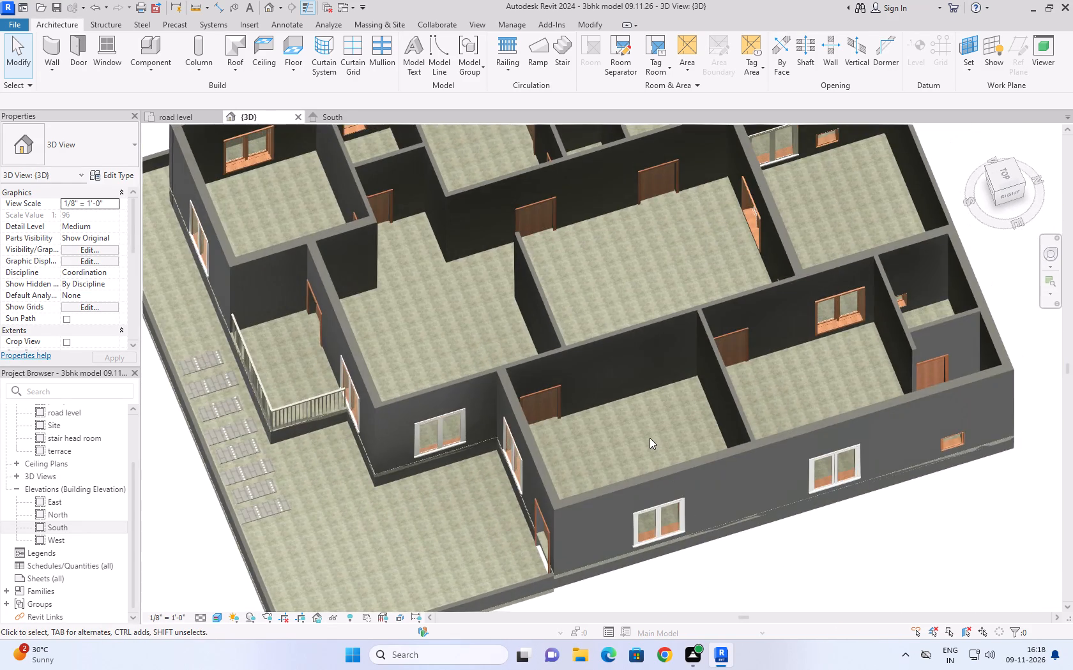
pyautogui.scroll(-6, 649, 436)
pyautogui.keyDown('shift'); pyautogui.moveTo(658, 358); pyautogui.dragTo(603, 489, button='middle'); pyautogui.keyUp('shift')
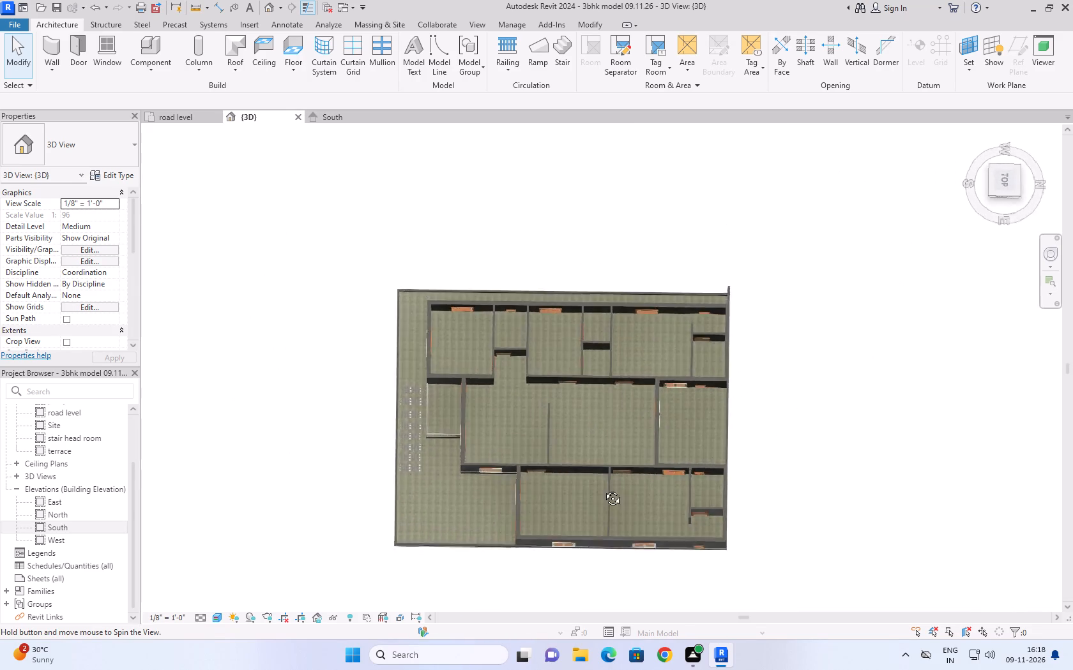
# Examine the whole house from above and from the front side corner, checking the yard floor slab and the outer side wall.
pyautogui.keyDown('shift'); pyautogui.moveTo(603, 489); pyautogui.dragTo(667, 624, button='middle'); pyautogui.keyUp('shift')
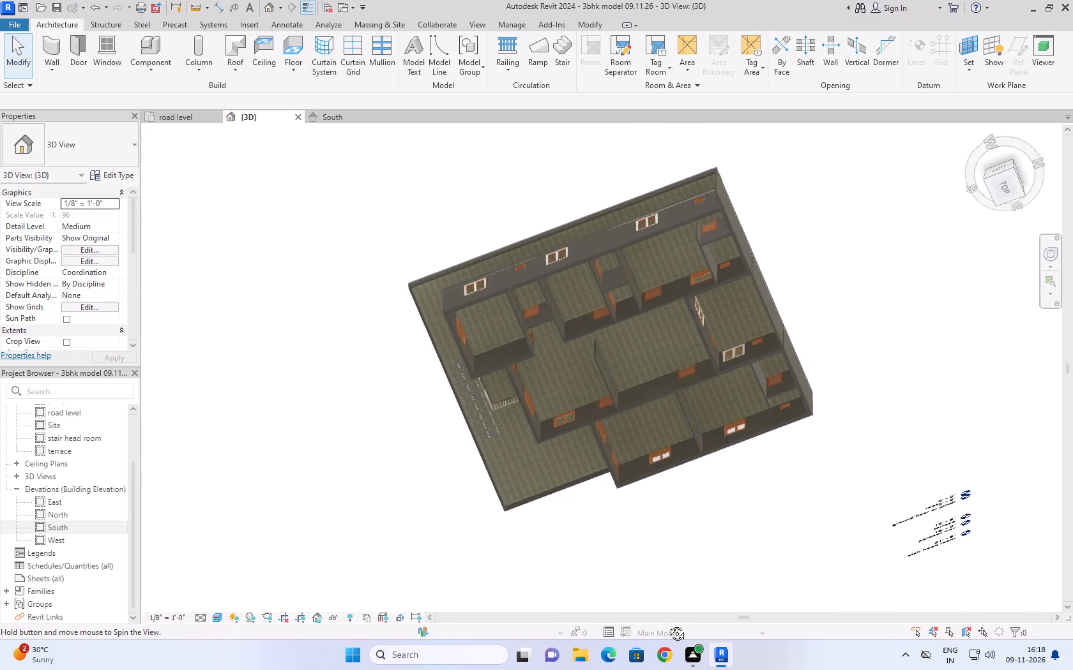
pyautogui.keyDown('shift'); pyautogui.moveTo(667, 624); pyautogui.dragTo(739, 588, button='middle'); pyautogui.keyUp('shift')
pyautogui.keyDown('shift'); pyautogui.moveTo(763, 525); pyautogui.dragTo(702, 354, button='middle'); pyautogui.keyUp('shift')
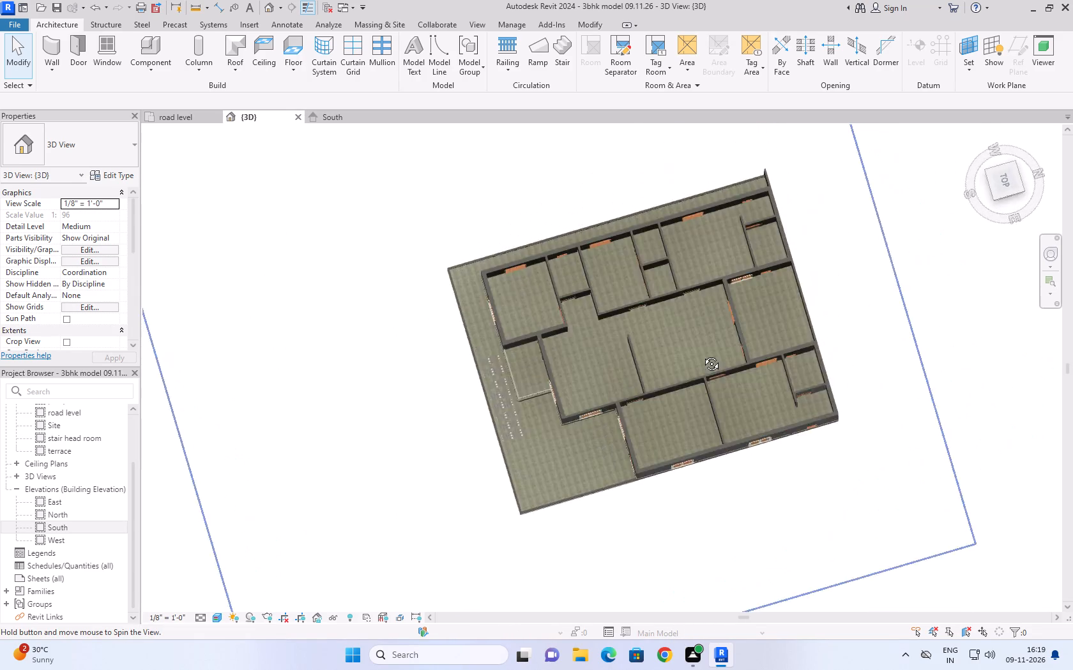
pyautogui.keyDown('shift'); pyautogui.moveTo(702, 354); pyautogui.dragTo(761, 214, button='middle'); pyautogui.keyUp('shift')
pyautogui.moveTo(750, 465); pyautogui.dragTo(713, 319, button='middle')
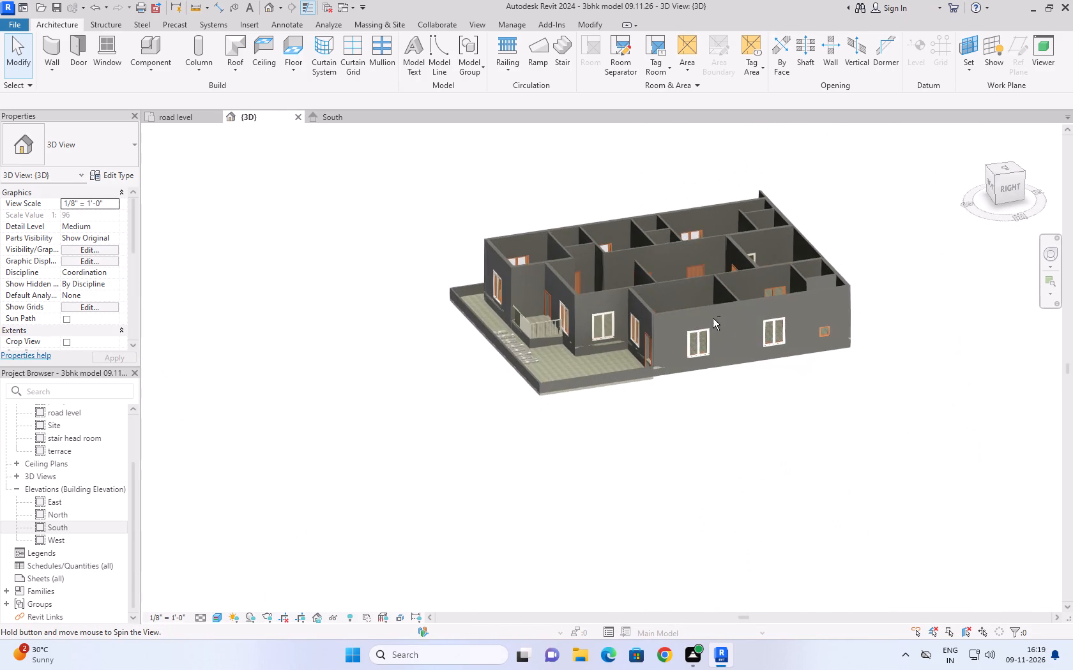
pyautogui.scroll(7, 582, 397)
pyautogui.click(585, 364)
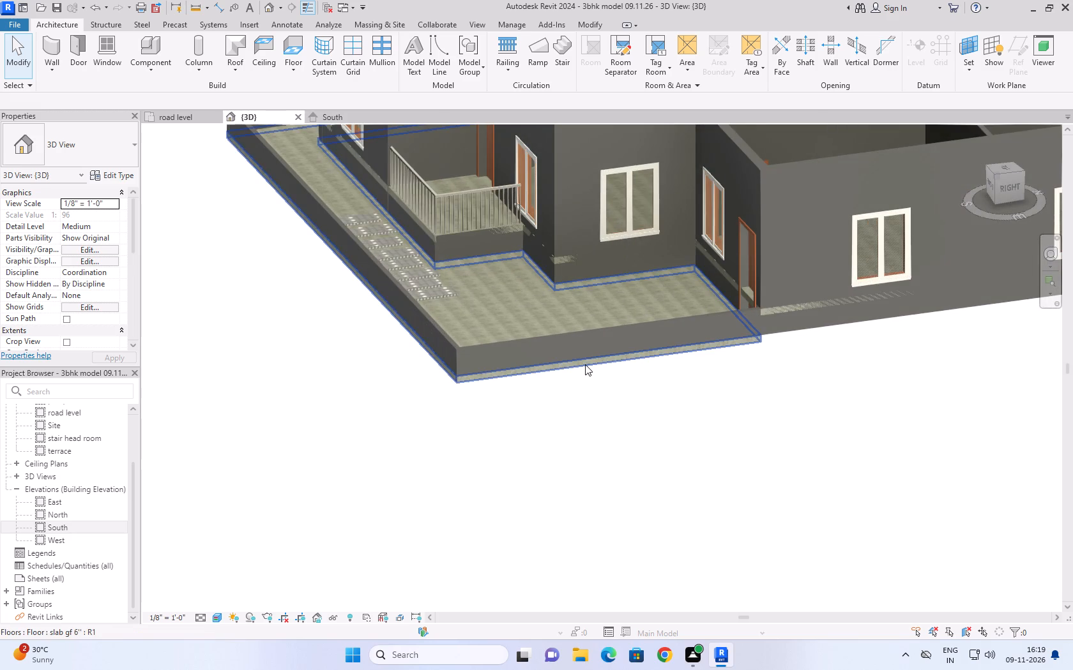
pyautogui.scroll(-4, 584, 434)
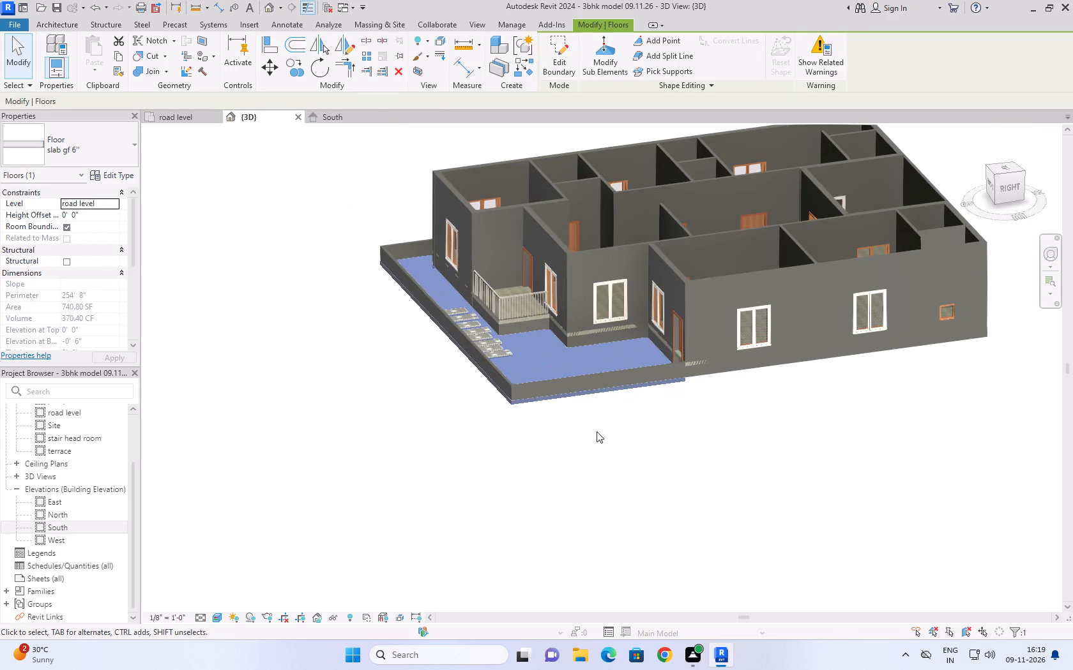
pyautogui.click(806, 269)
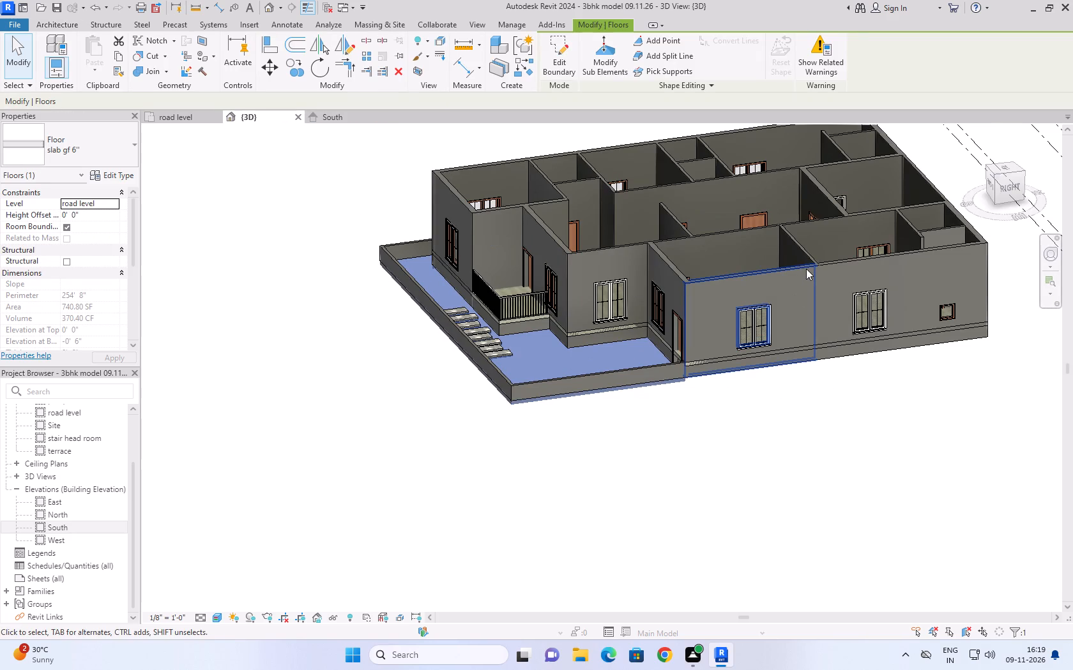
pyautogui.click(841, 263)
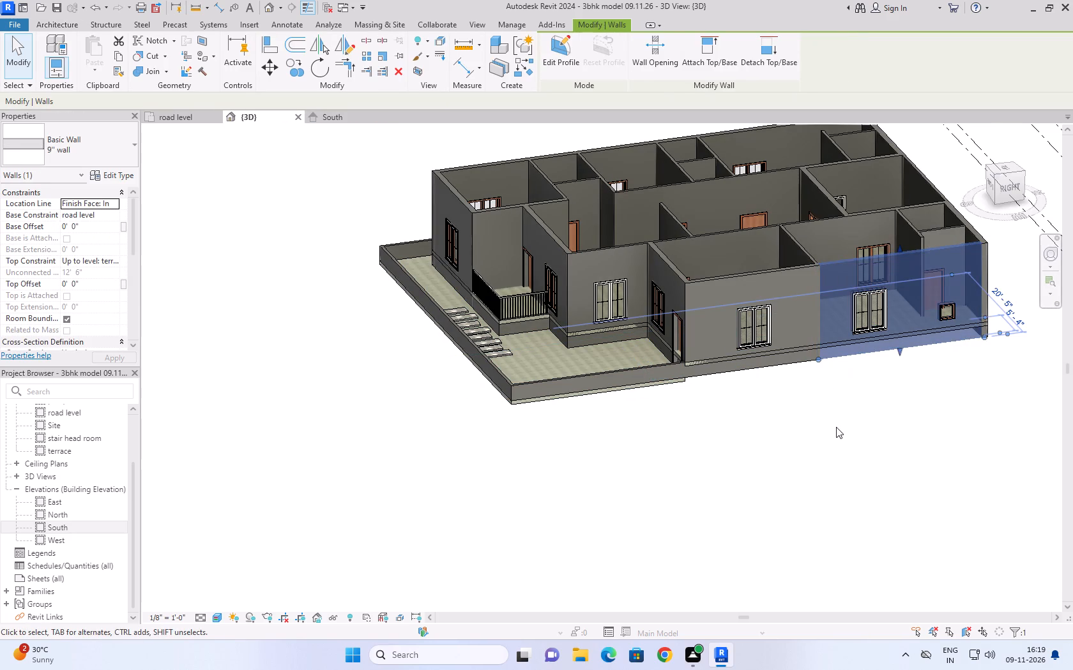
pyautogui.click(831, 434)
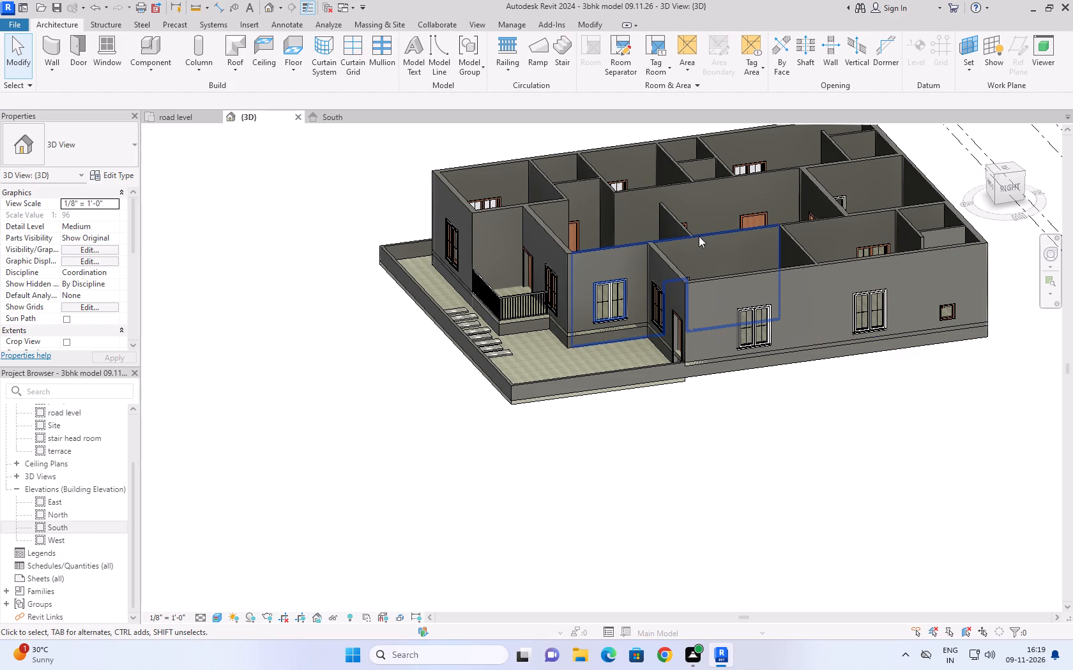
# Examine the 4.5" interior partition walls around the living and dining area from above, the back and the front.
pyautogui.click(699, 236)
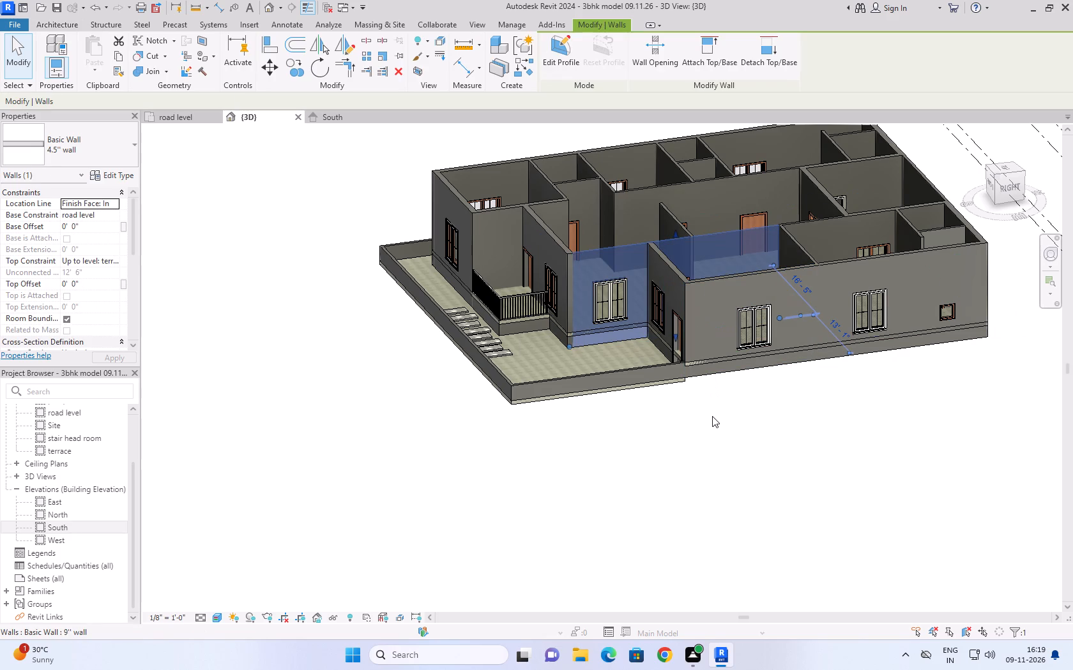
pyautogui.keyDown('shift'); pyautogui.moveTo(712, 416); pyautogui.dragTo(685, 602, button='middle'); pyautogui.keyUp('shift')
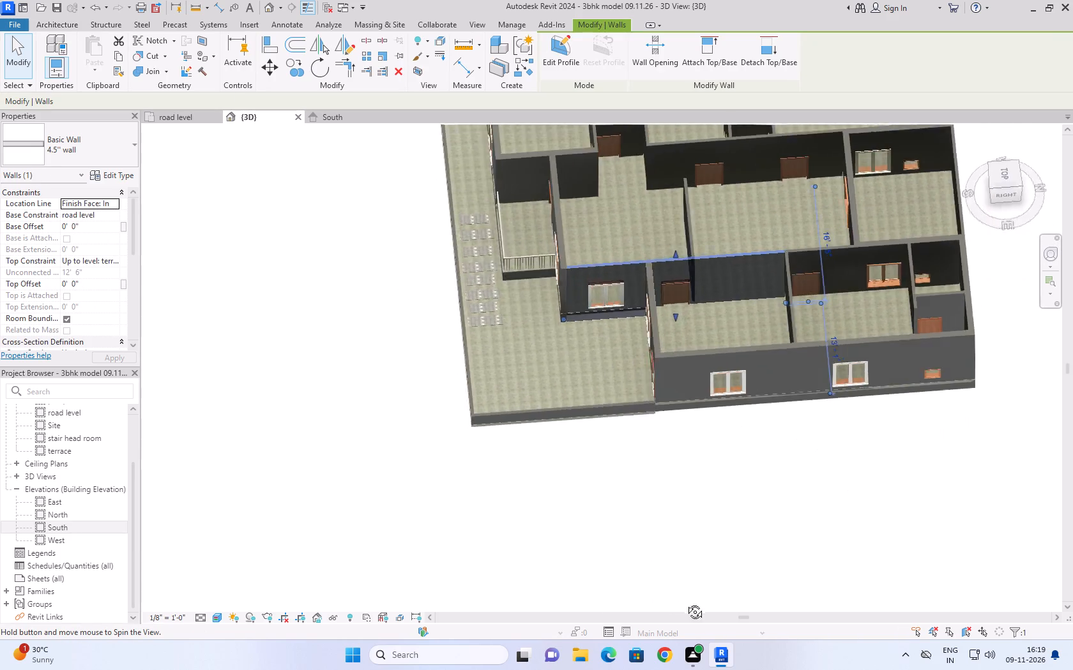
pyautogui.keyDown('shift'); pyautogui.moveTo(685, 602); pyautogui.dragTo(950, 474, button='middle'); pyautogui.keyUp('shift')
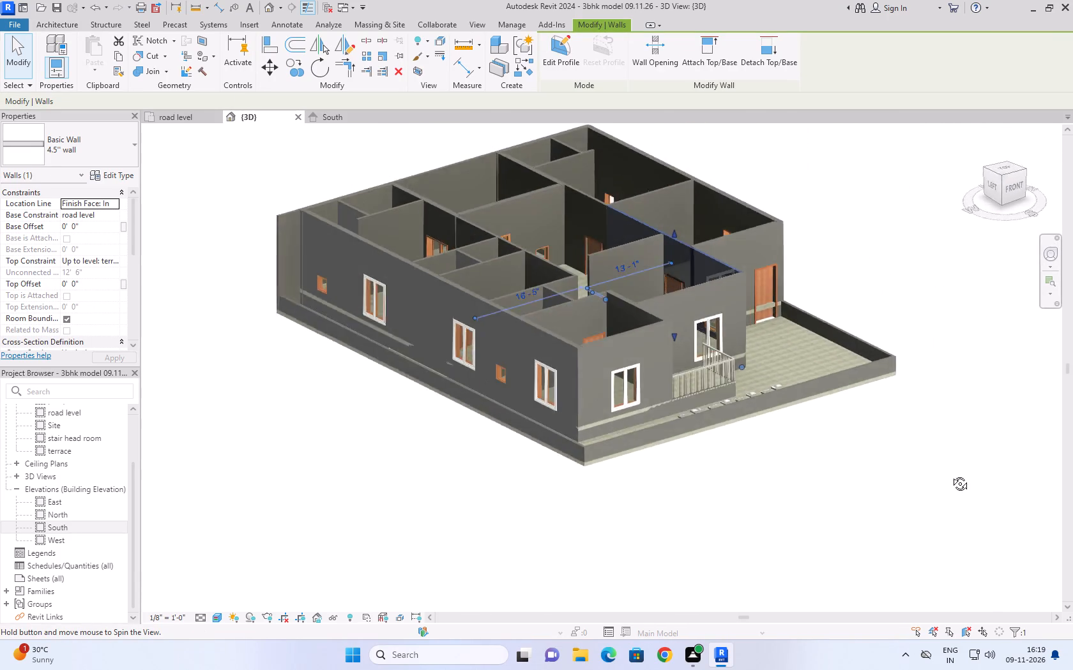
pyautogui.keyDown('shift'); pyautogui.moveTo(950, 474); pyautogui.dragTo(344, 498, button='middle'); pyautogui.keyUp('shift')
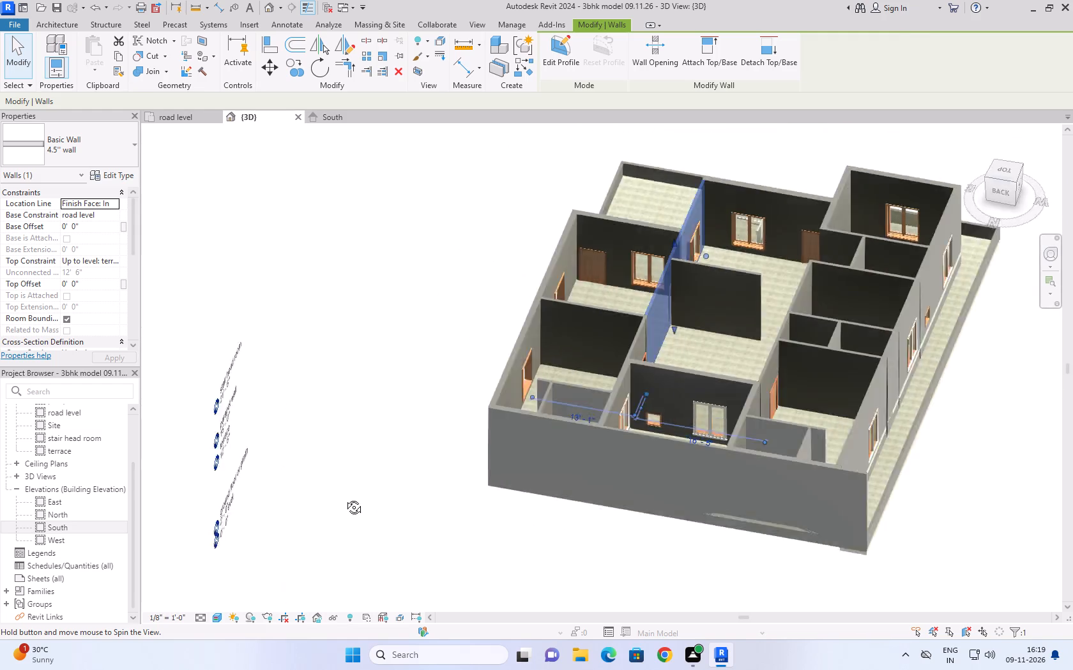
pyautogui.keyDown('shift'); pyautogui.moveTo(344, 498); pyautogui.dragTo(411, 551, button='middle'); pyautogui.keyUp('shift')
pyautogui.click(732, 265)
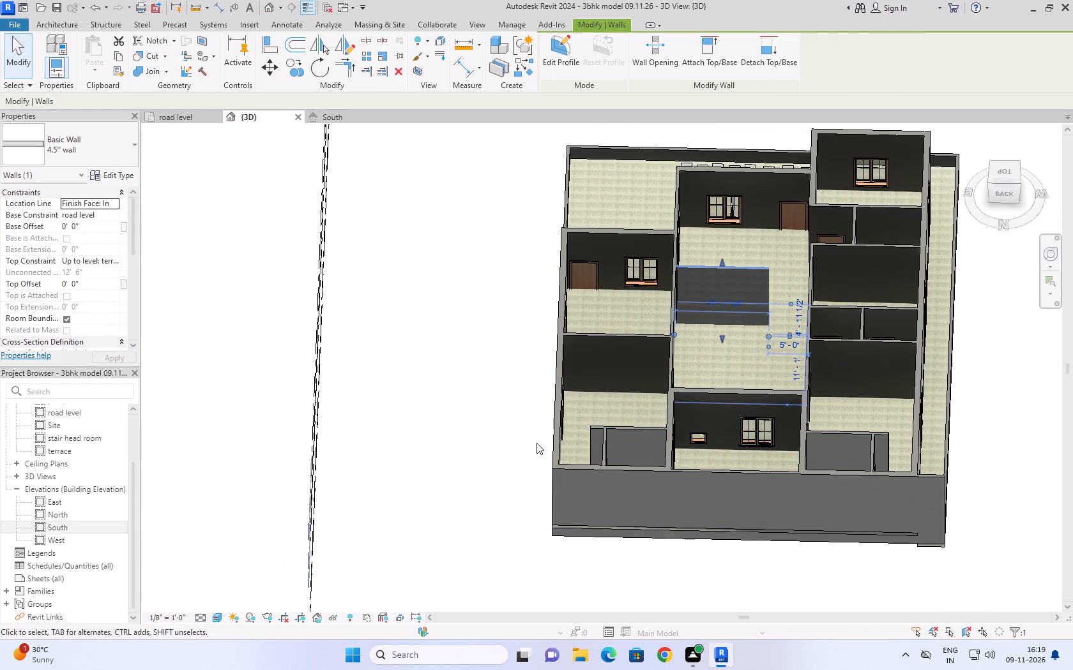
pyautogui.keyDown('shift'); pyautogui.moveTo(501, 433); pyautogui.dragTo(469, 322, button='middle'); pyautogui.keyUp('shift')
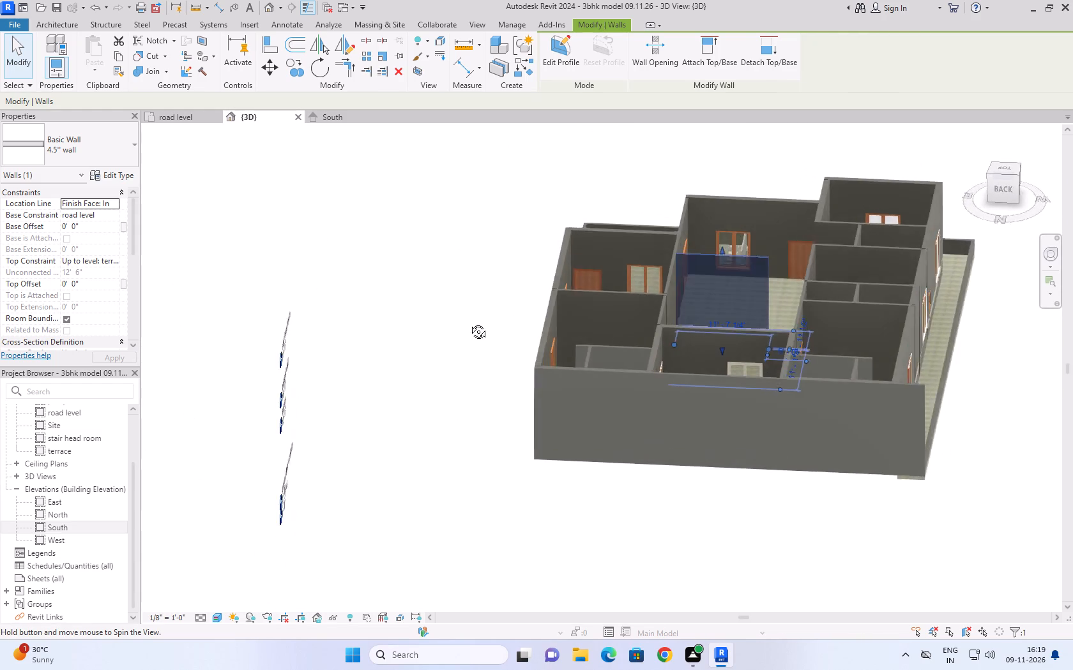
pyautogui.keyDown('shift'); pyautogui.moveTo(469, 322); pyautogui.dragTo(56, 352, button='middle'); pyautogui.keyUp('shift')
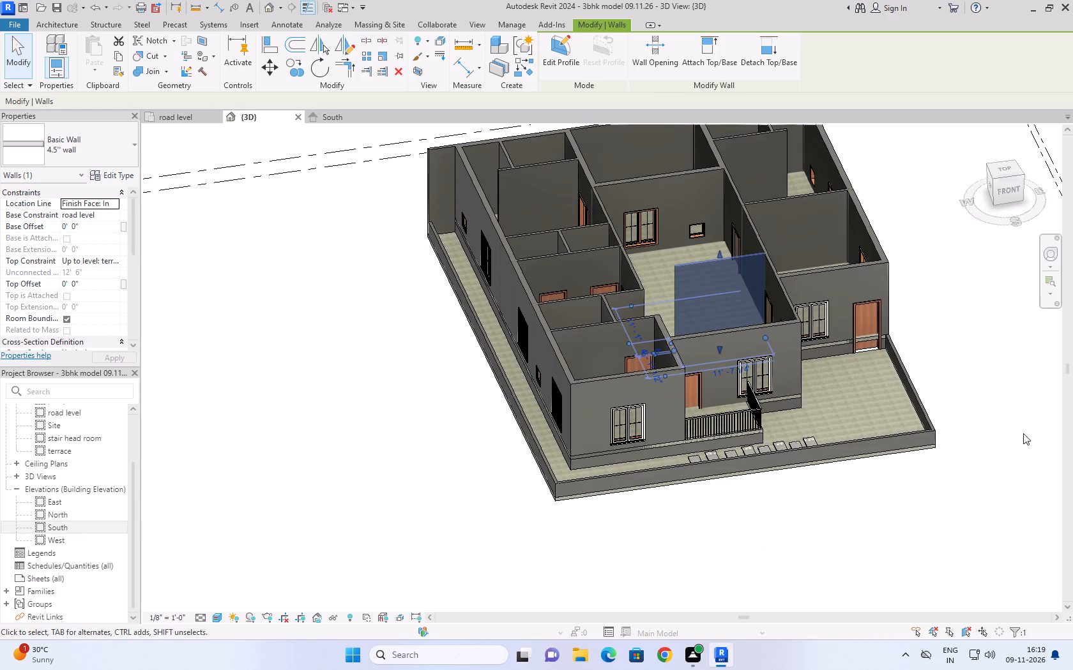
pyautogui.keyDown('shift'); pyautogui.moveTo(975, 311); pyautogui.dragTo(892, 479, button='middle'); pyautogui.keyUp('shift')
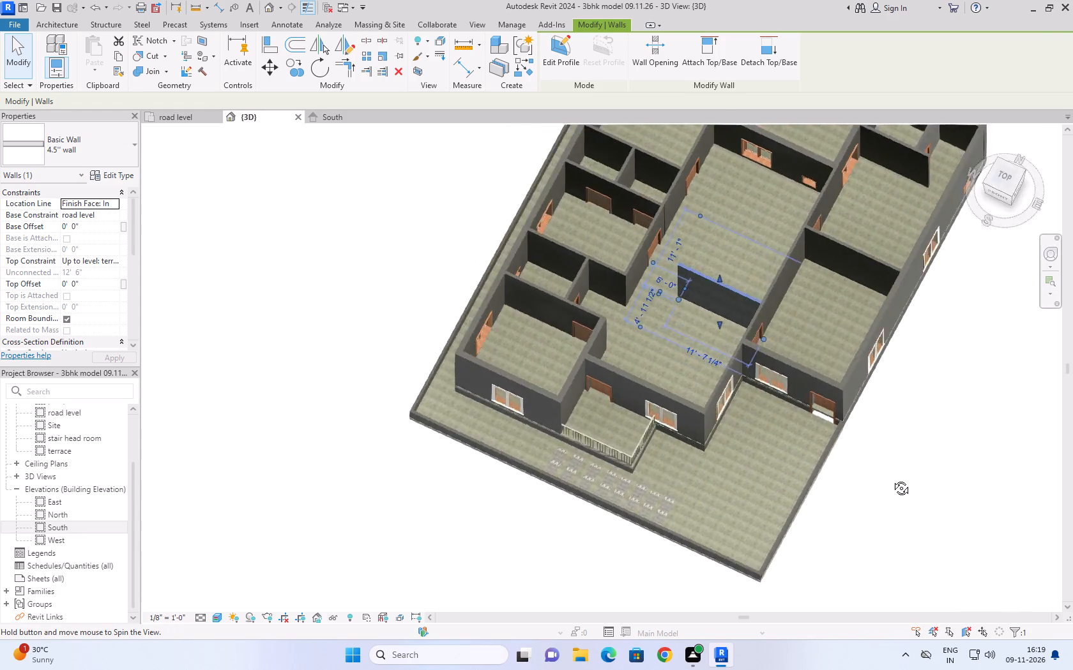
pyautogui.keyDown('shift'); pyautogui.moveTo(892, 479); pyautogui.dragTo(939, 341, button='middle'); pyautogui.keyUp('shift')
pyautogui.click(962, 415)
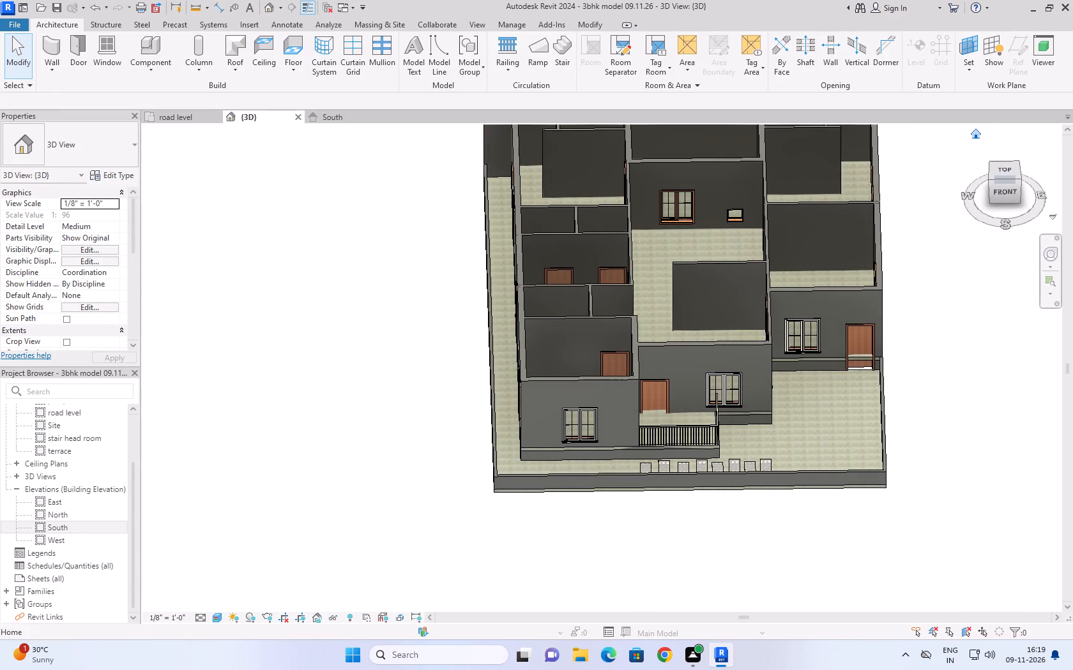
# Return to the home isometric view and inspect the front of the house and the office's 9" outer side wall.
pyautogui.click(980, 132)
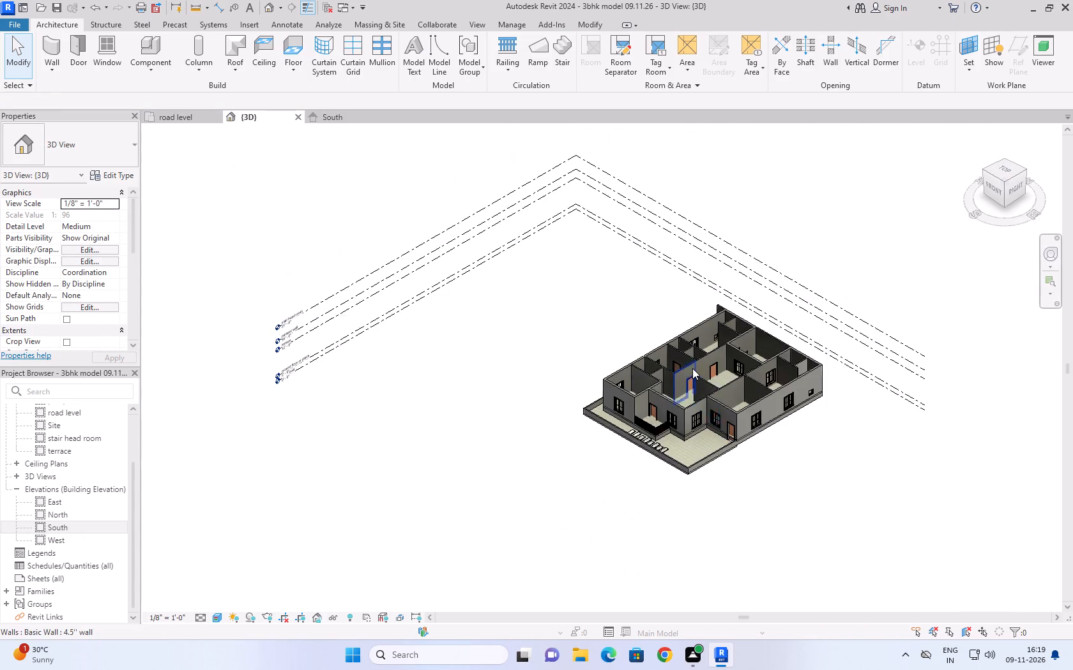
pyautogui.scroll(4, 692, 368)
pyautogui.scroll(8, 792, 516)
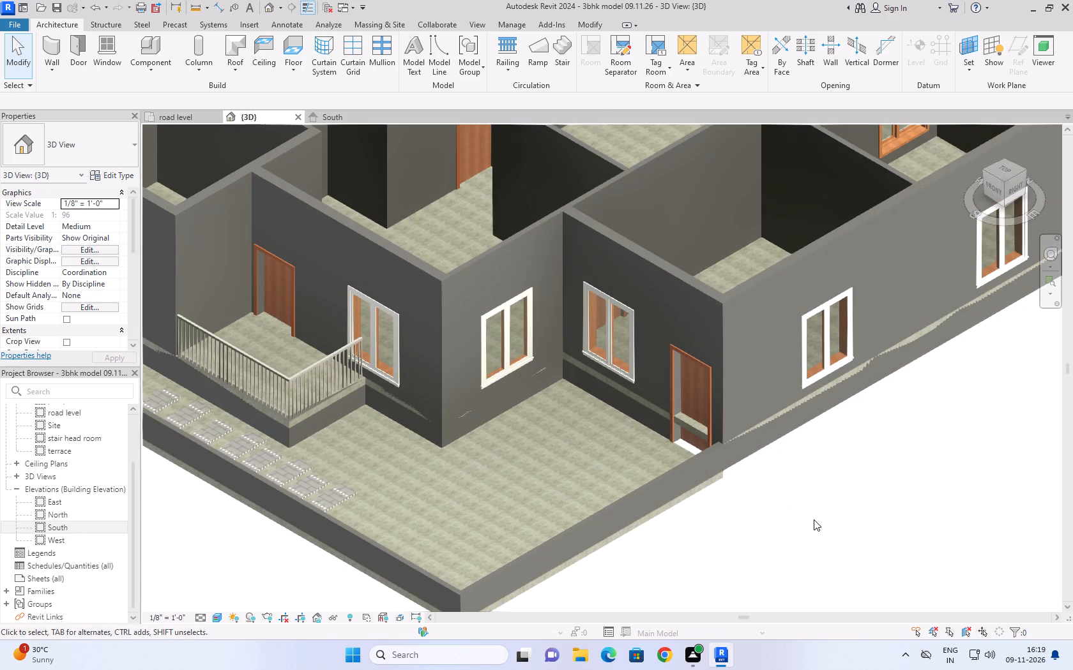
pyautogui.scroll(-2, 814, 519)
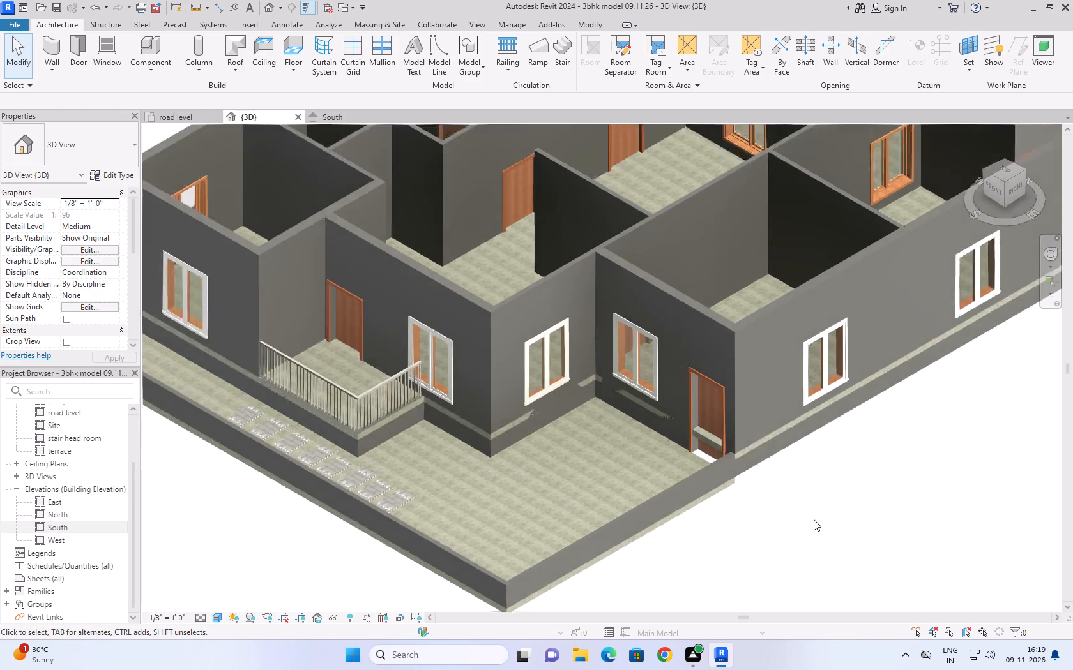
pyautogui.scroll(-5, 814, 519)
pyautogui.scroll(4, 855, 516)
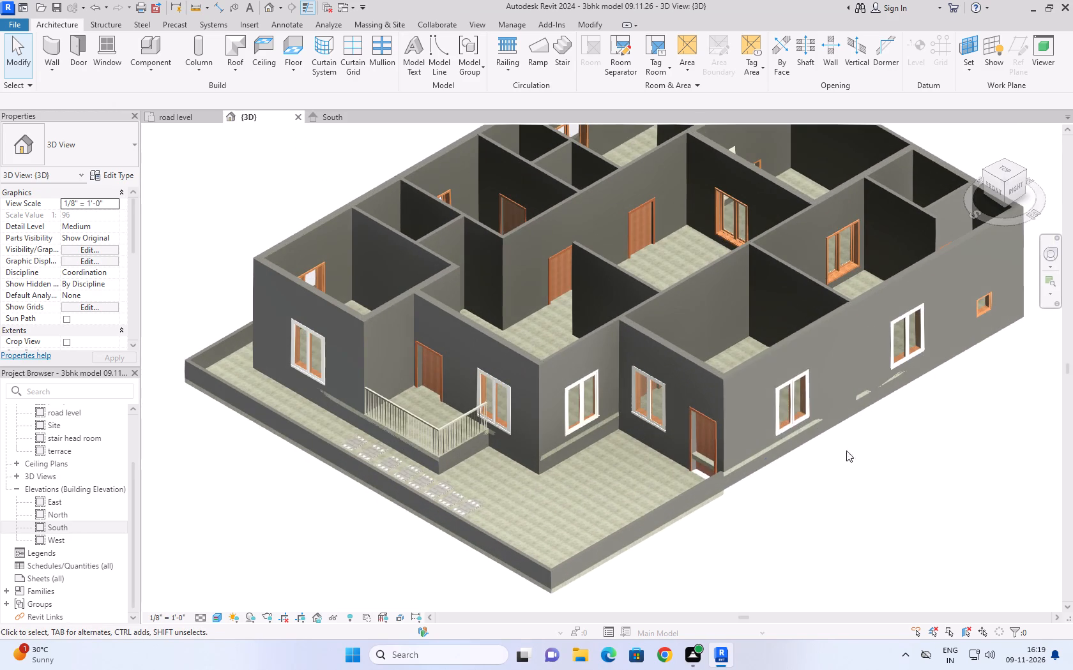
pyautogui.click(763, 359)
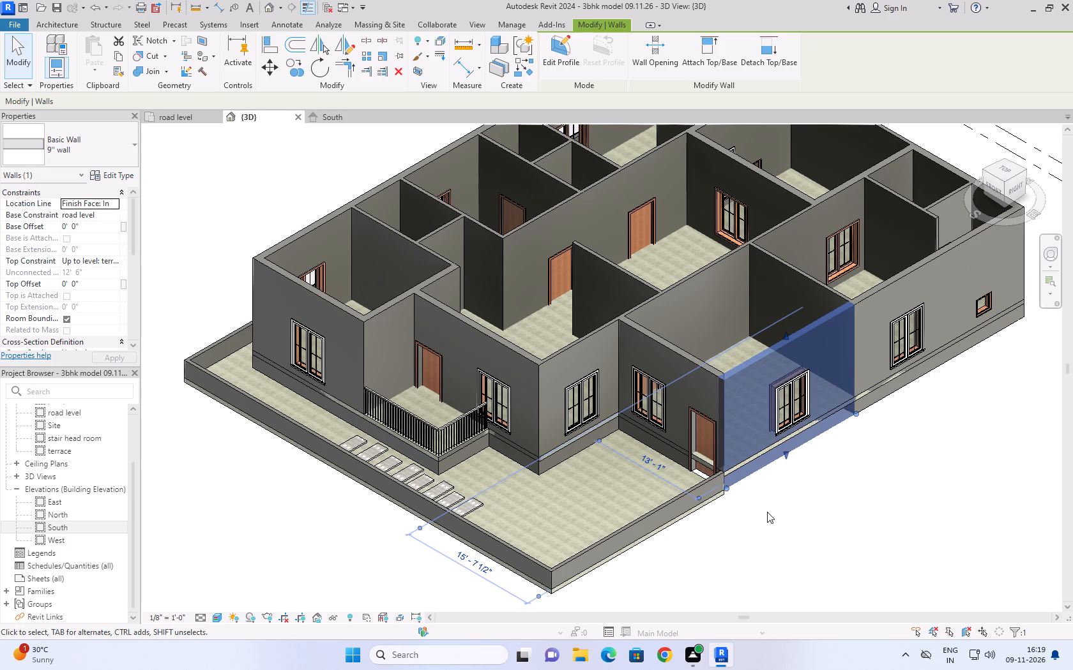
pyautogui.click(818, 534)
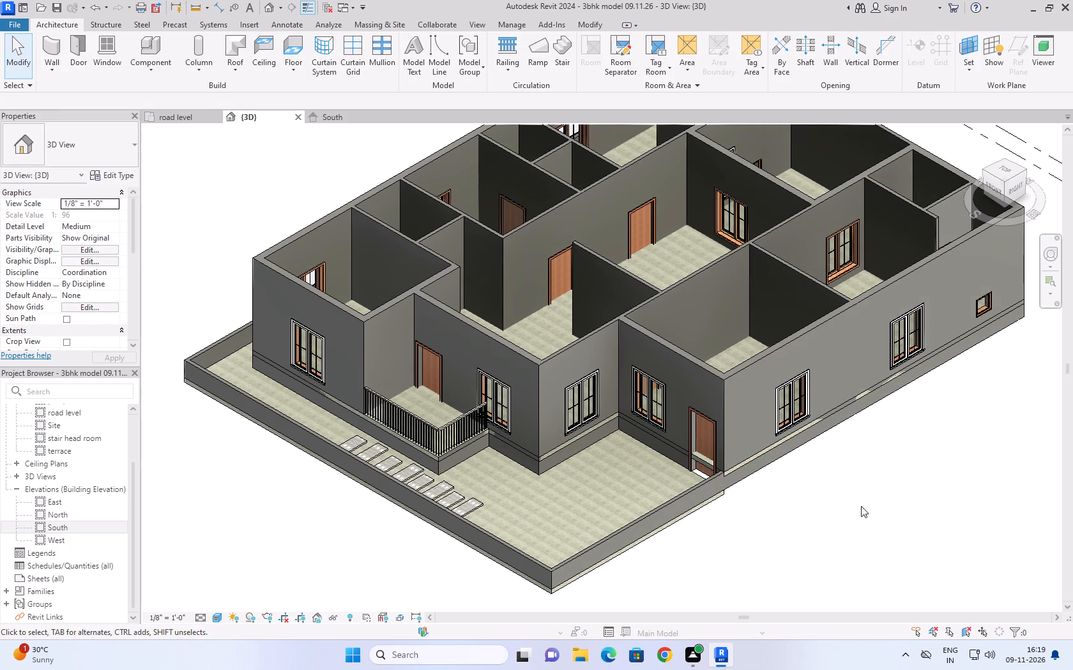
# Inspect the office door facing the parking area and the ground floor slab crossing its opening.
pyautogui.scroll(8, 716, 480)
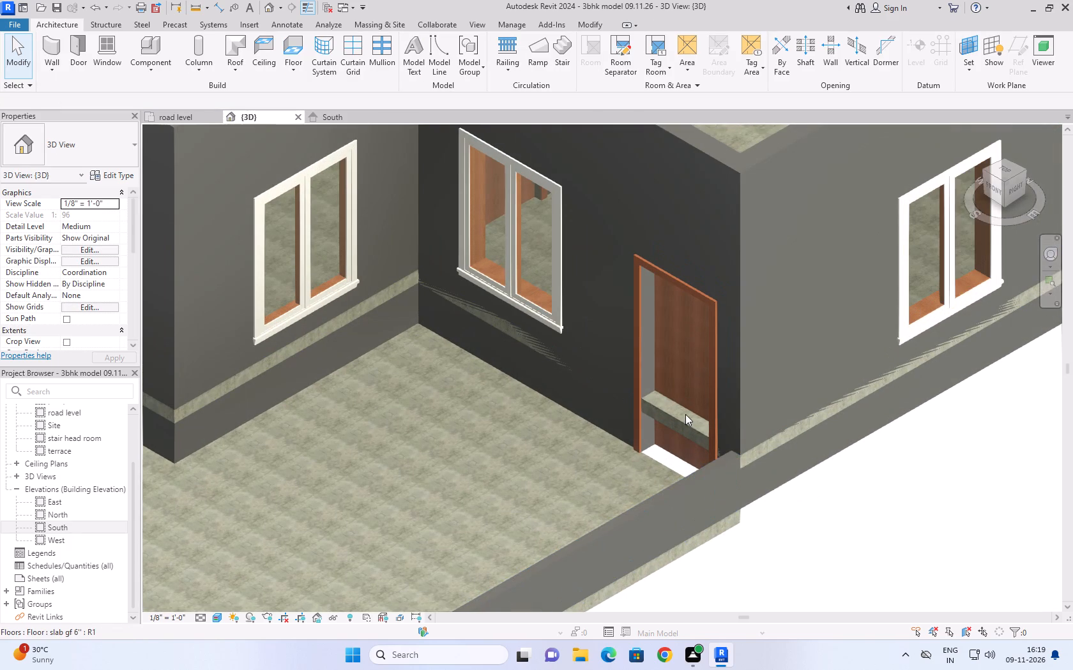
pyautogui.click(685, 421)
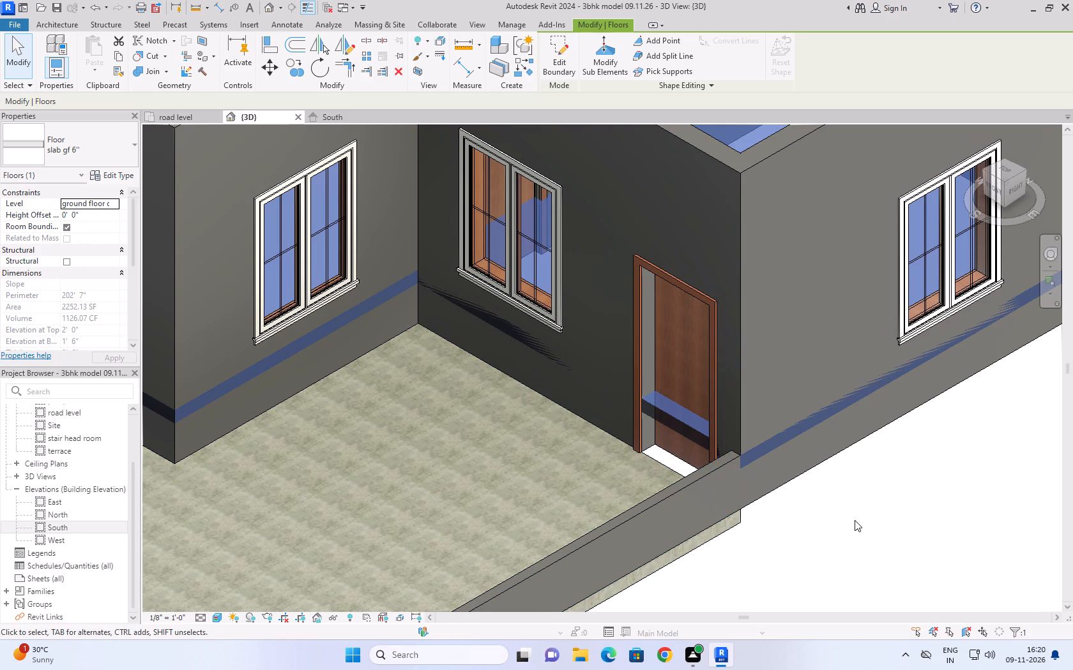
pyautogui.click(712, 355)
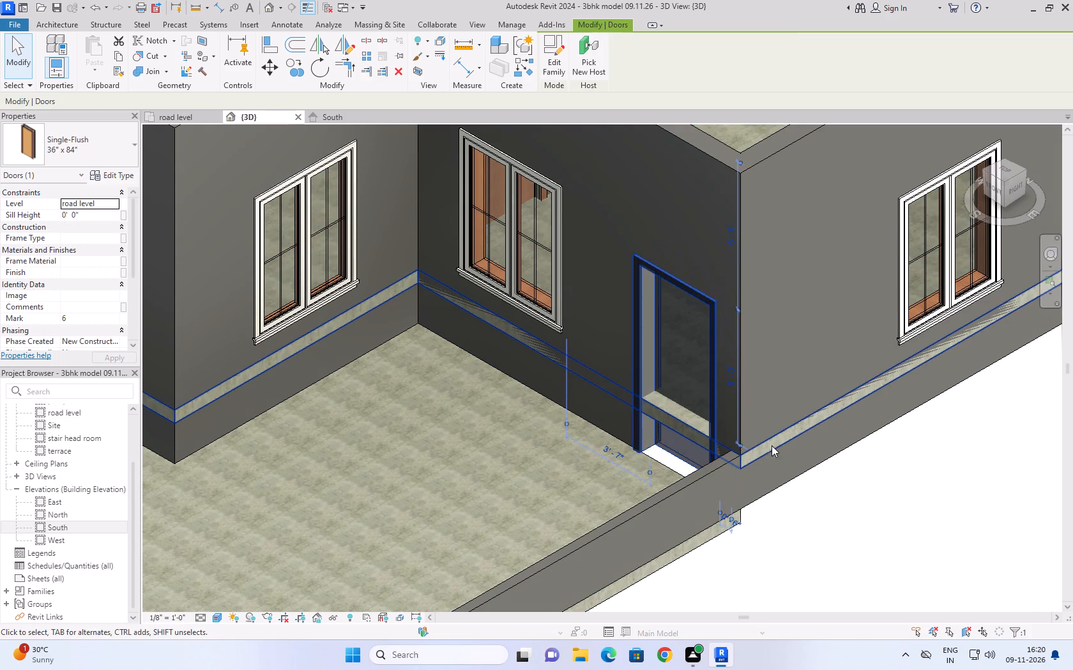
pyautogui.click(826, 511)
pyautogui.click(801, 426)
pyautogui.click(801, 421)
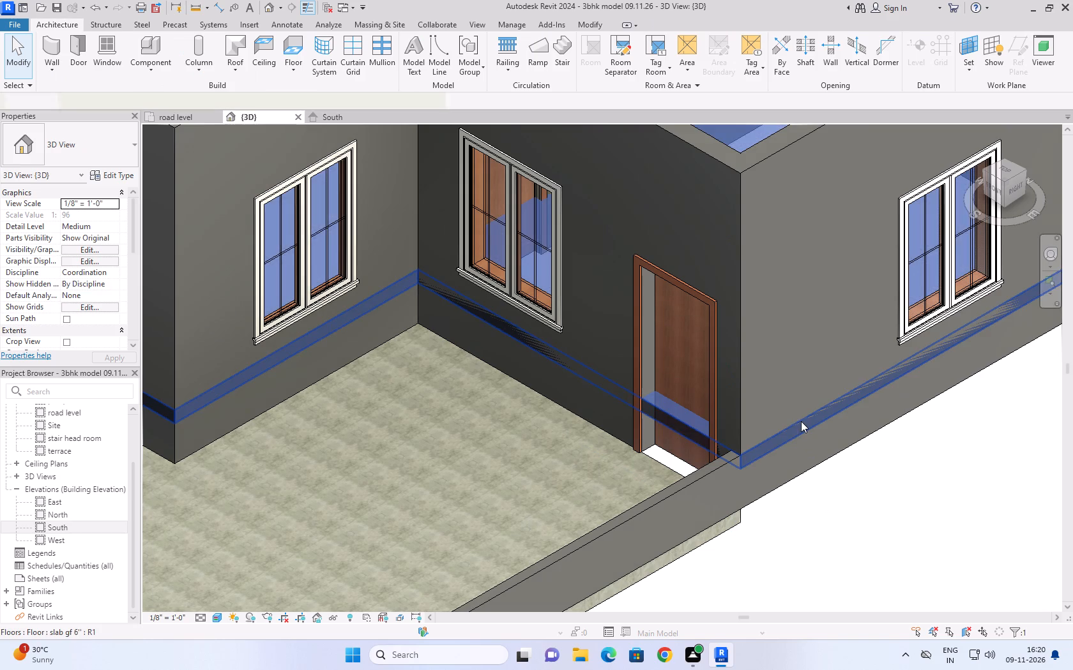
pyautogui.click(993, 538)
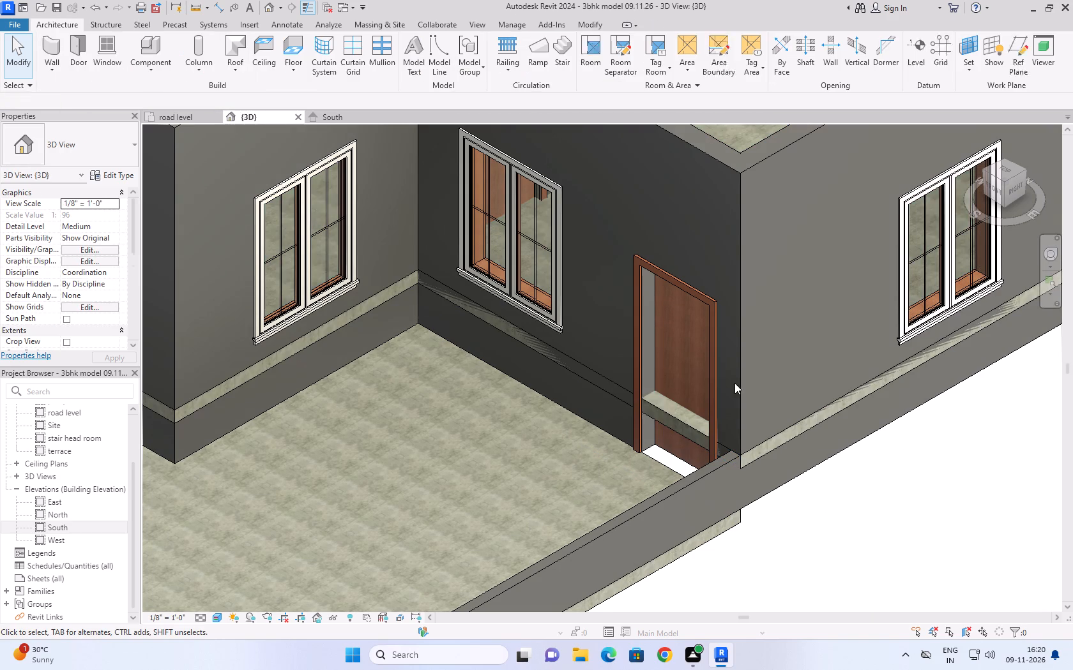
# Move all the 36" x 84" doors and the three bathroom doors from road level to the ground floor or plinth level.
pyautogui.click(709, 329)
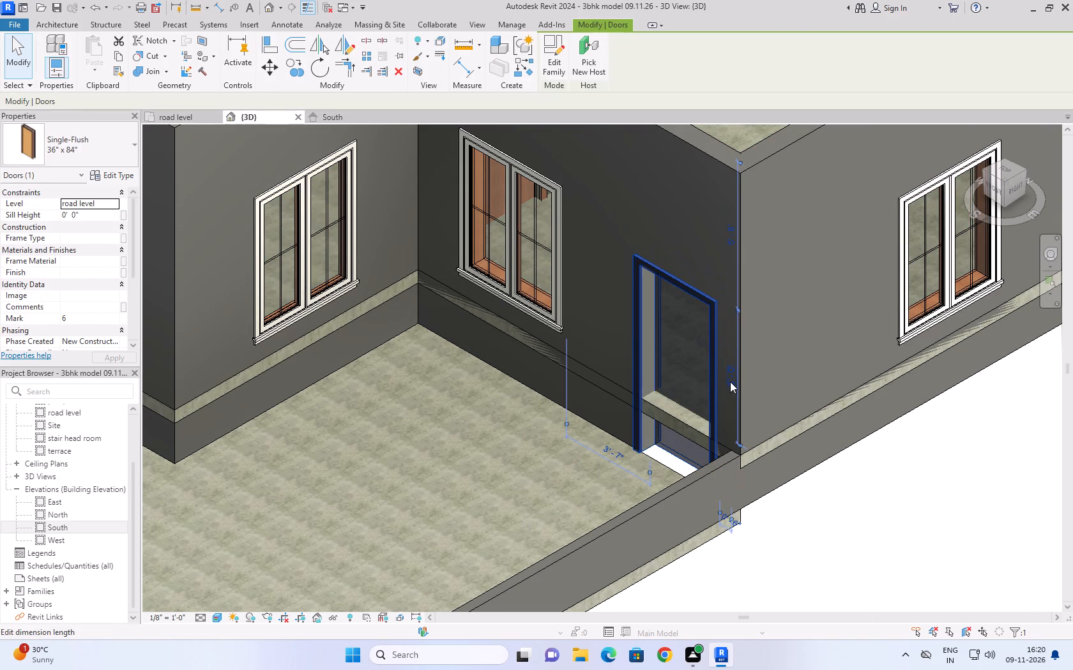
pyautogui.write('sa')
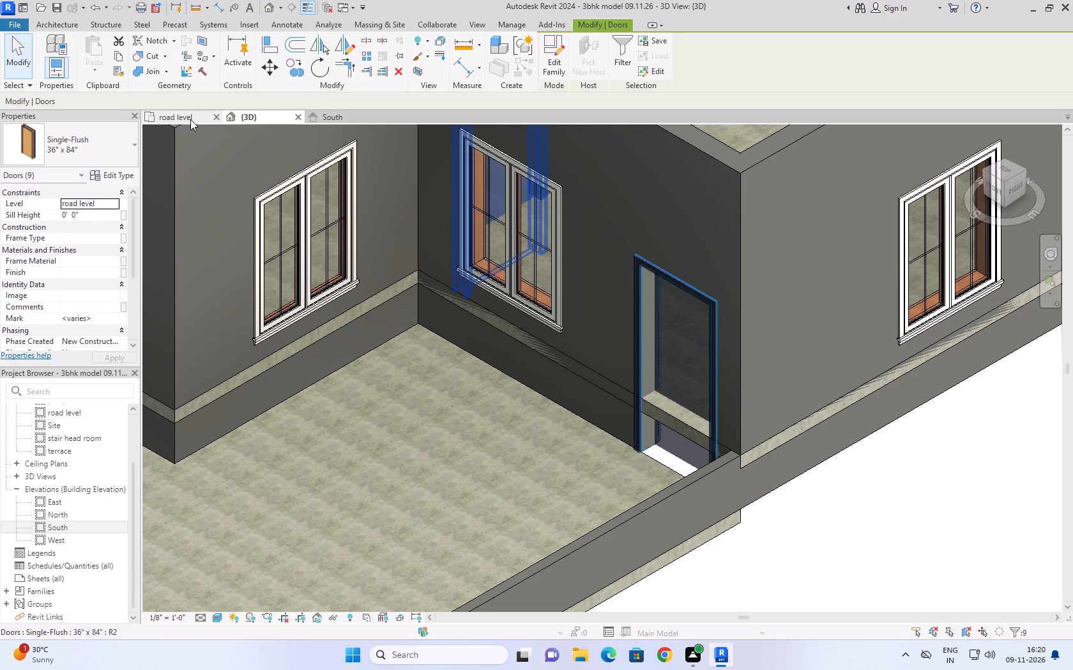
pyautogui.click(974, 135)
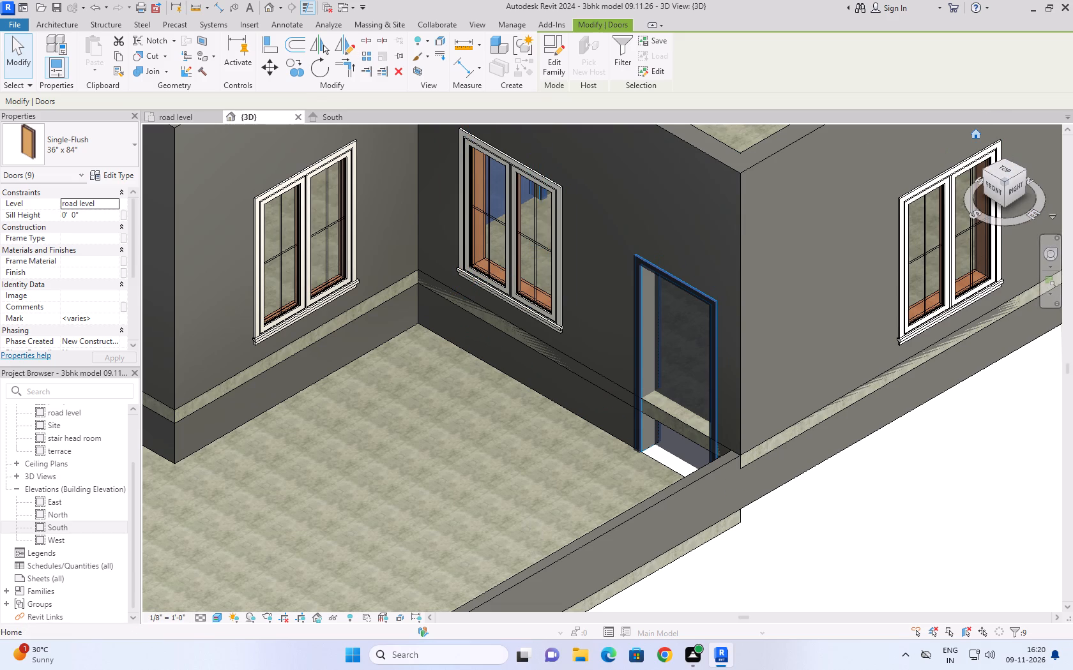
pyautogui.click(171, 119)
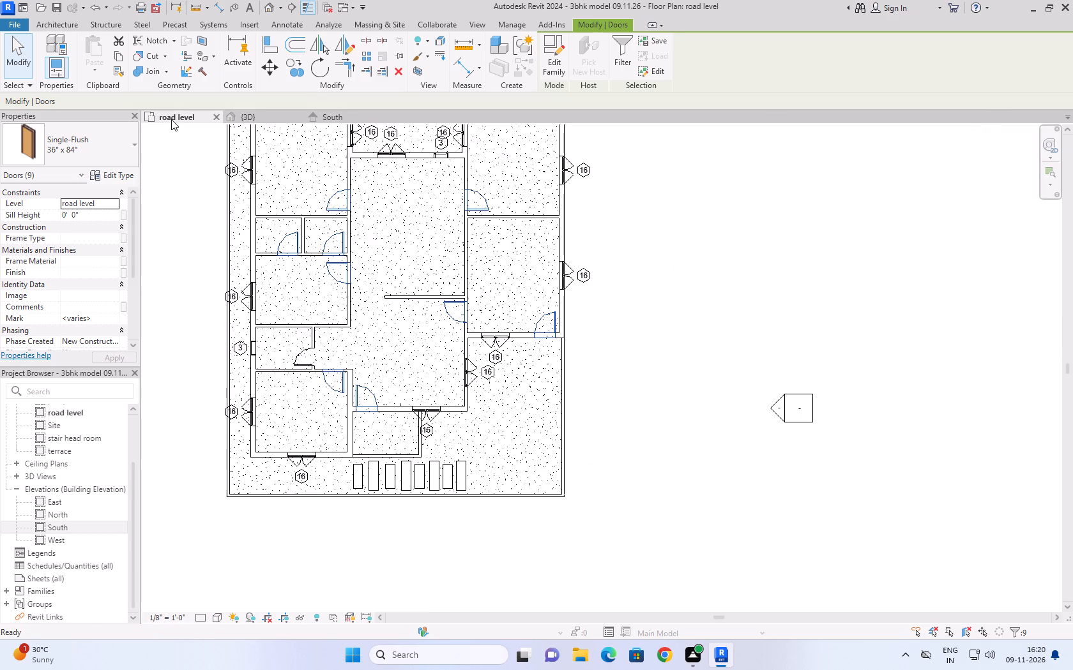
pyautogui.scroll(-3, 669, 514)
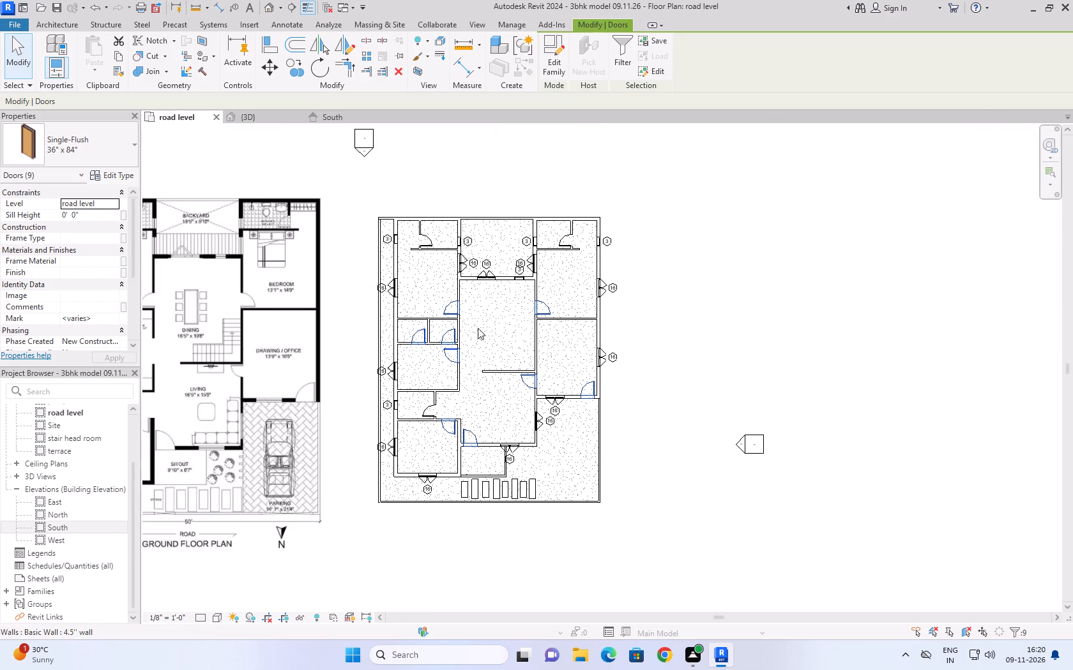
pyautogui.scroll(3, 419, 230)
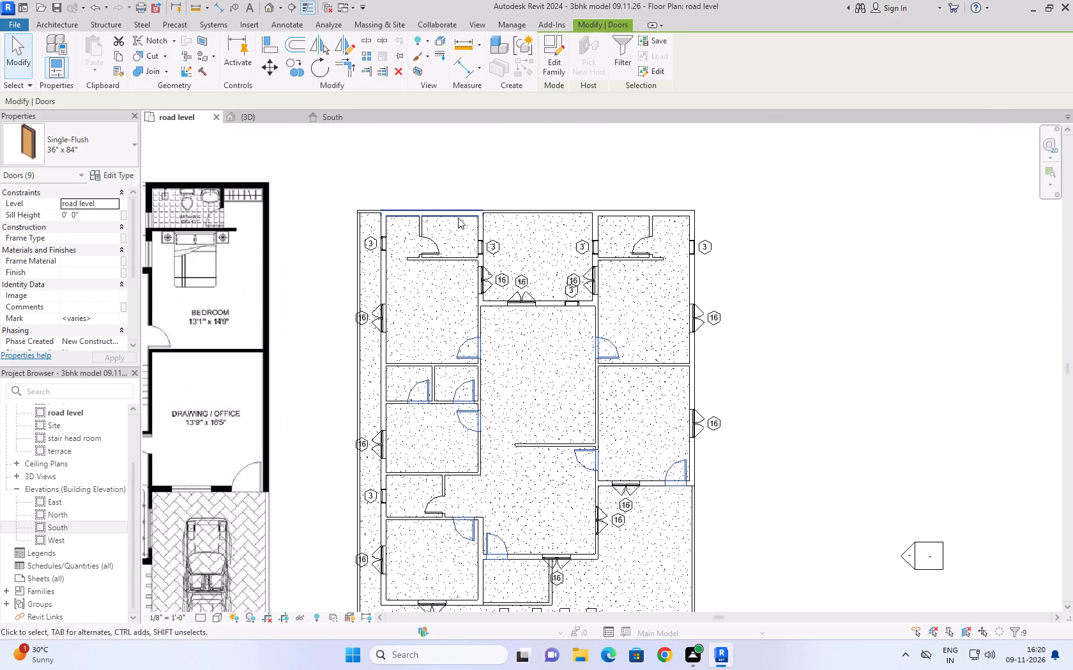
pyautogui.keyDown('ctrl'); pyautogui.click(436, 250); pyautogui.keyUp('ctrl')
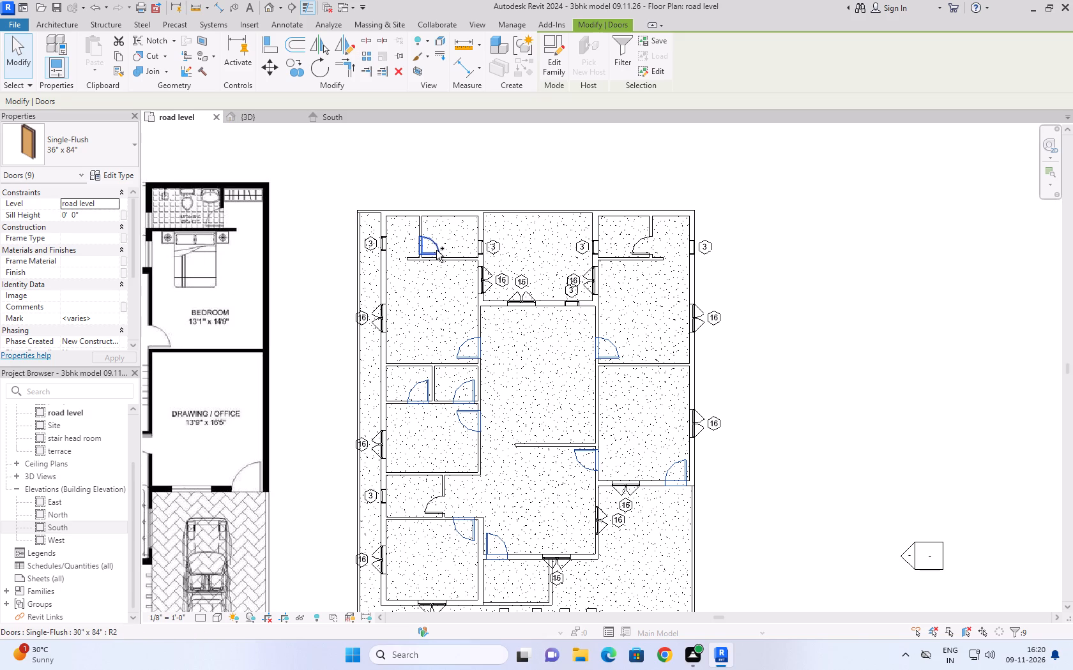
pyautogui.keyDown('ctrl'); pyautogui.click(634, 242); pyautogui.keyUp('ctrl')
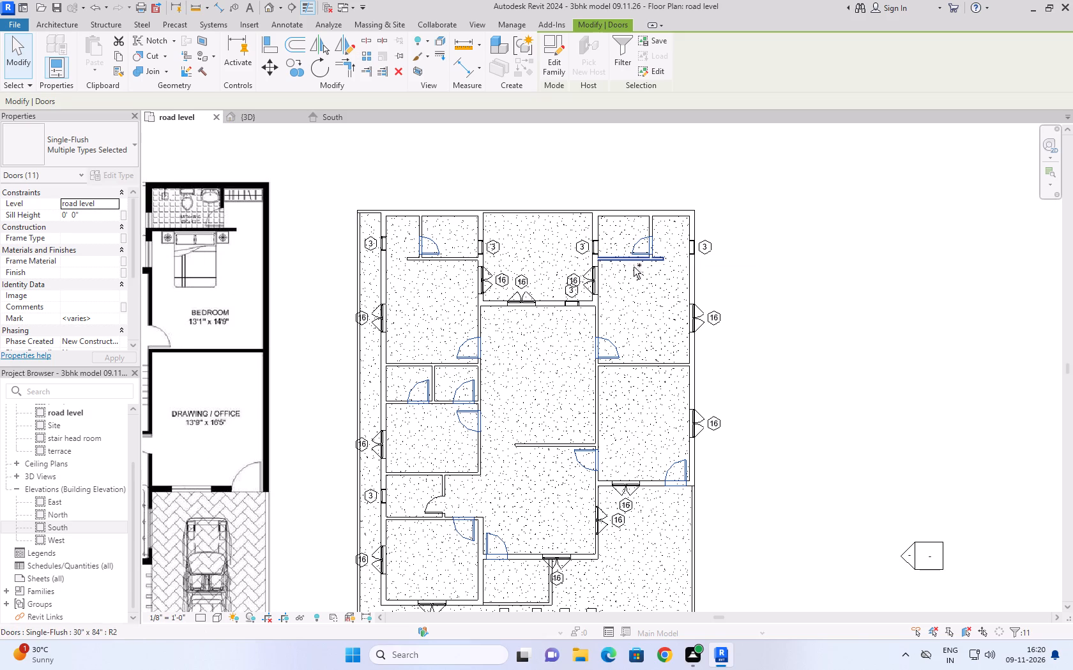
pyautogui.keyDown('ctrl'); pyautogui.click(432, 505); pyautogui.keyUp('ctrl')
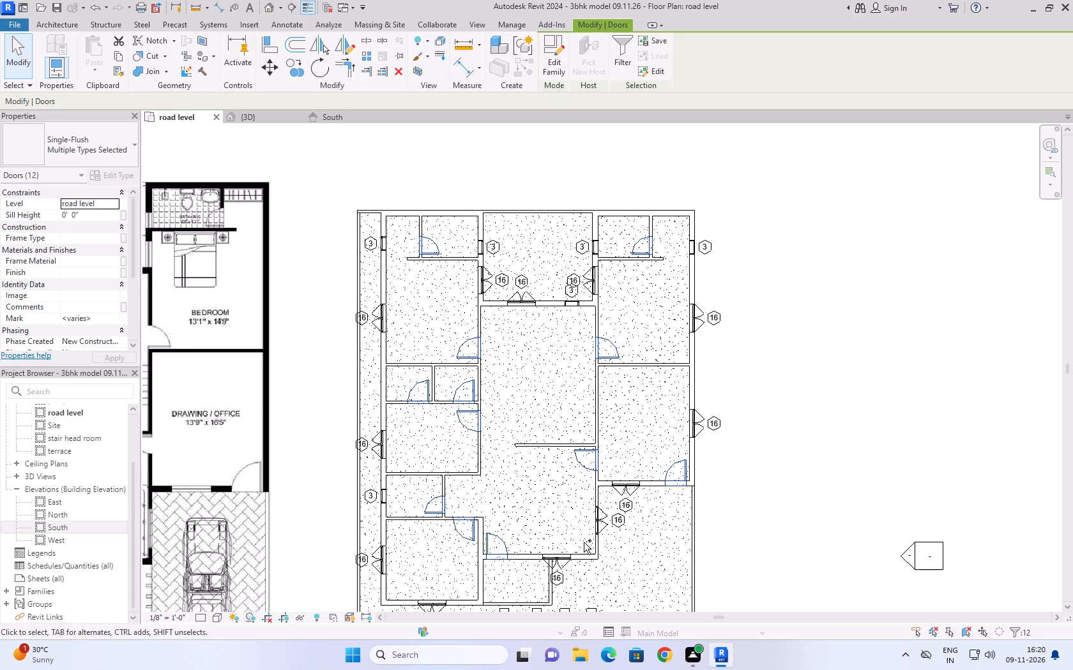
pyautogui.click(115, 204)
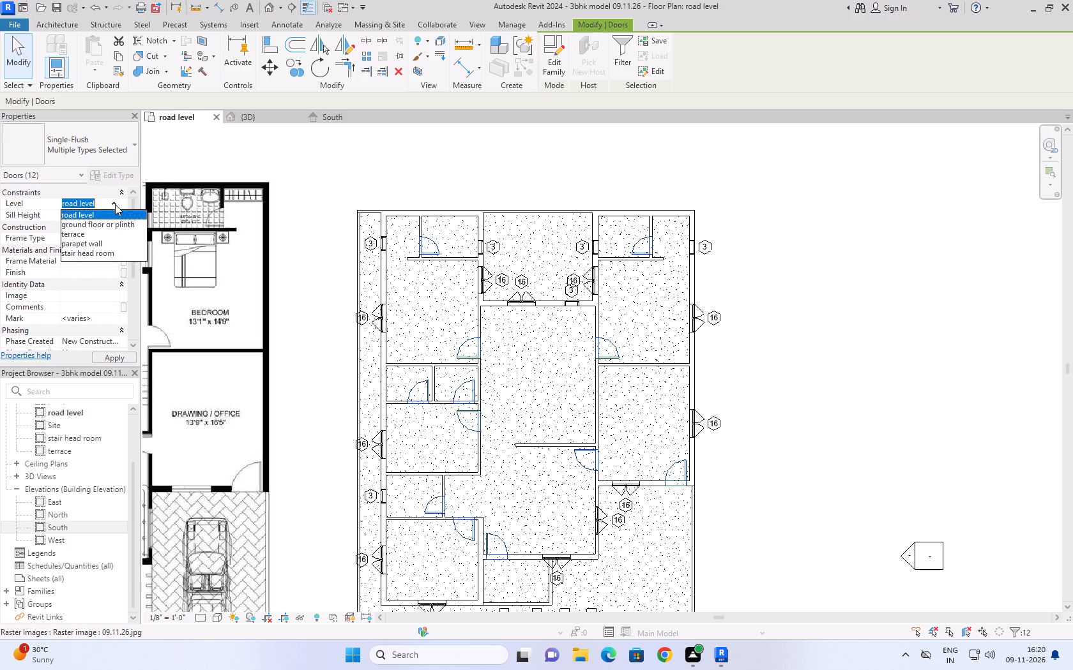
pyautogui.click(111, 221)
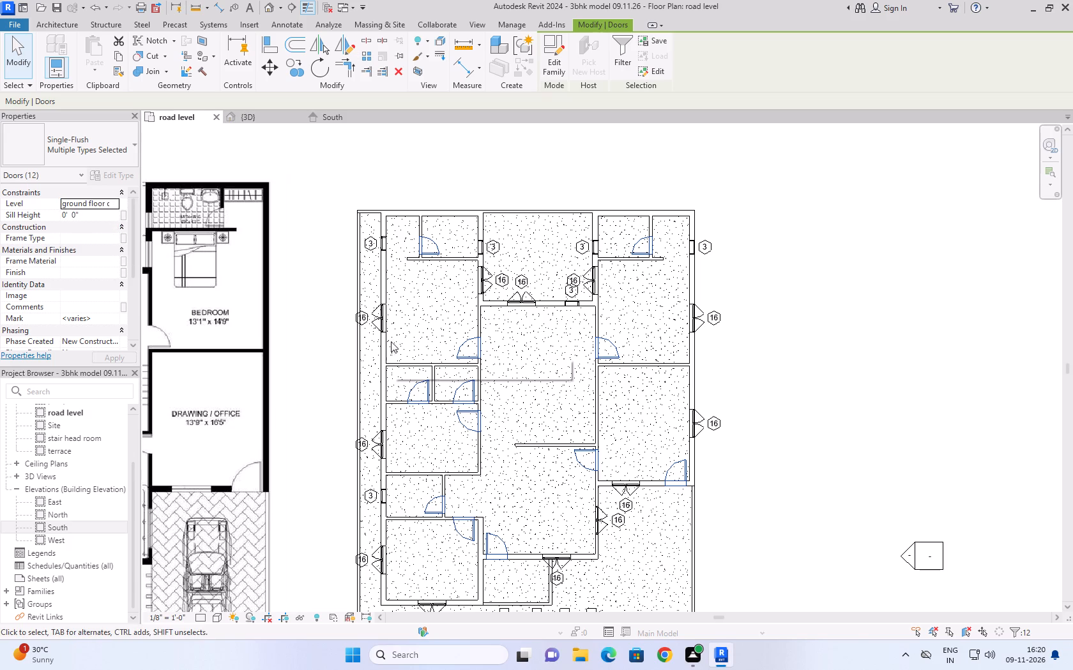
# Set the level of all 48" x 60" double casement windows to ground floor or plinth.
pyautogui.click(379, 312)
pyautogui.write('sa')
pyautogui.scroll(-2, 719, 348)
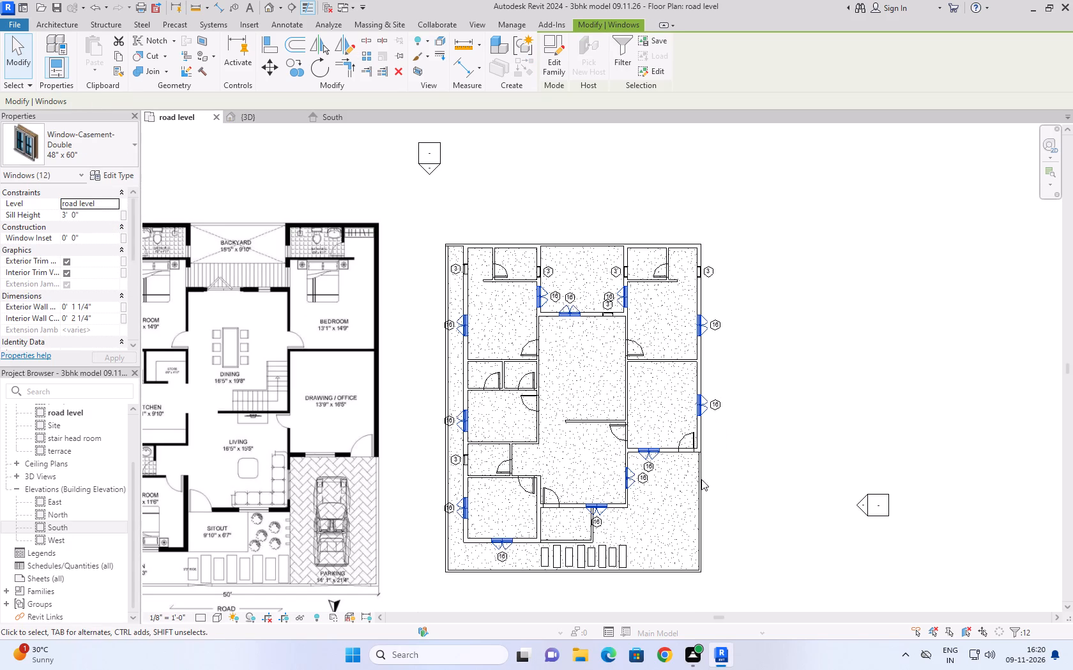
pyautogui.click(114, 205)
pyautogui.click(107, 226)
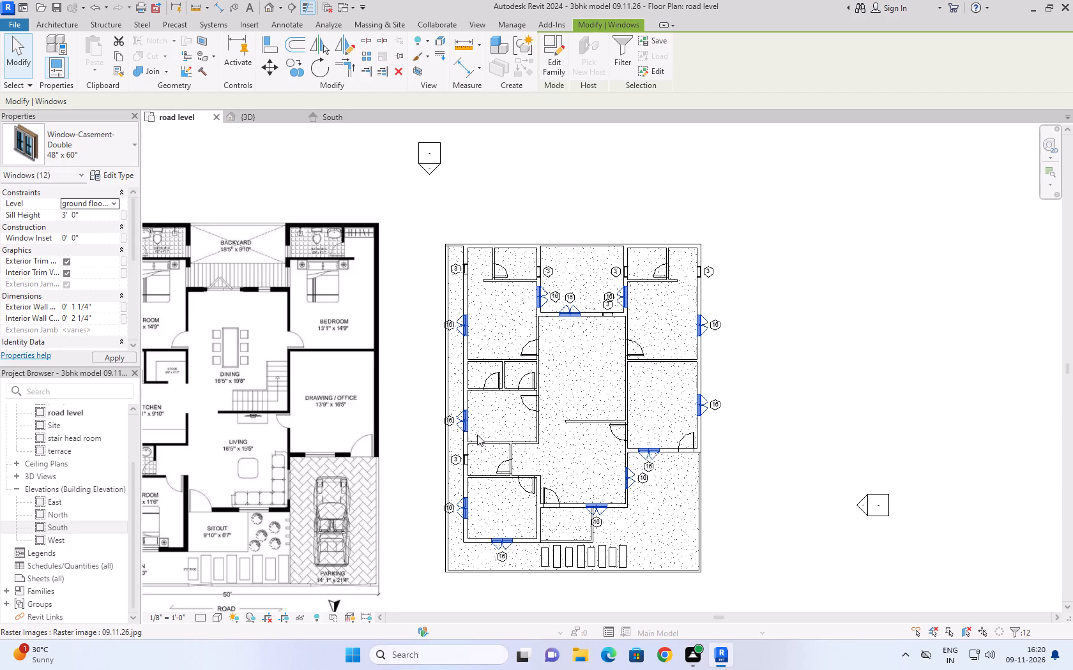
# Set all 24" x 24" fixed windows to the ground floor or plinth level with a sill height of 6' 6".
pyautogui.click(466, 268)
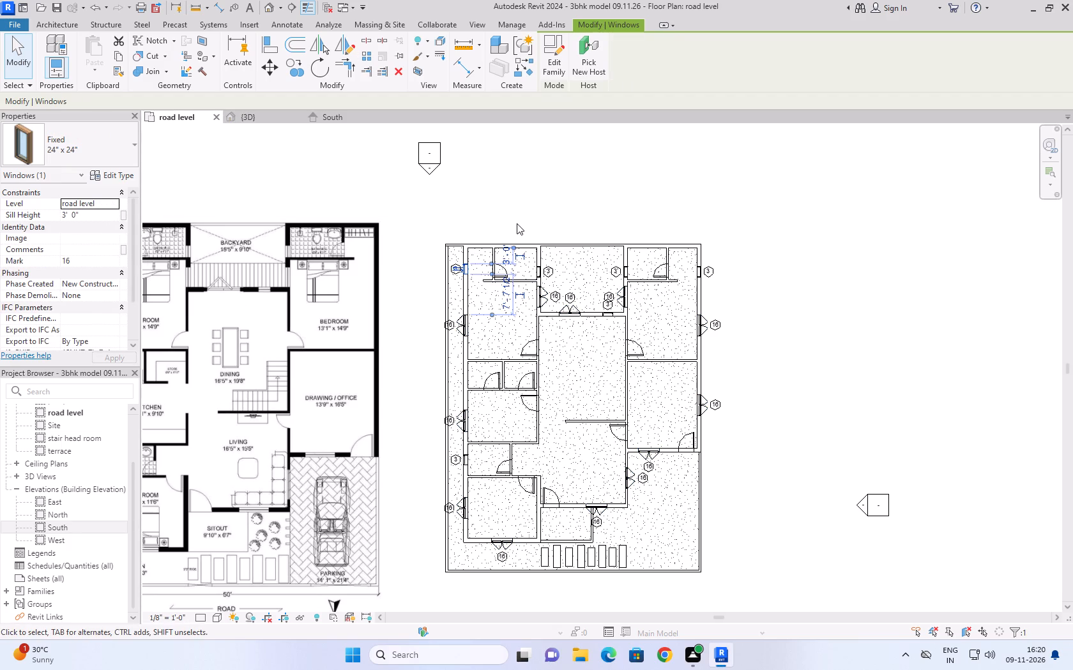
pyautogui.write('sa')
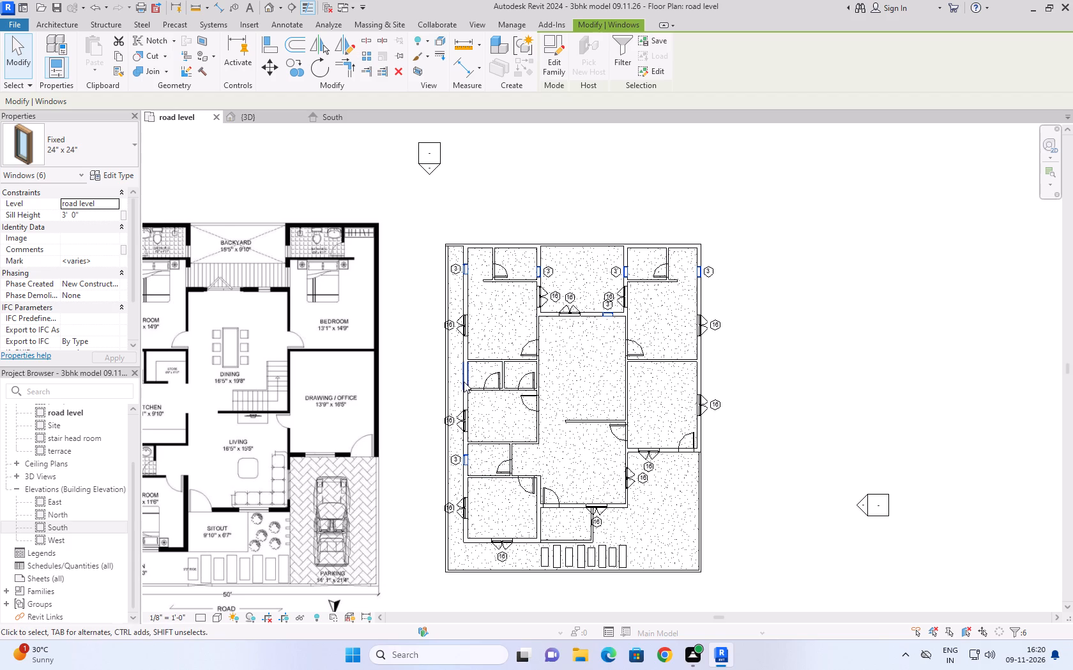
pyautogui.scroll(4, 464, 382)
pyautogui.scroll(-2, 467, 299)
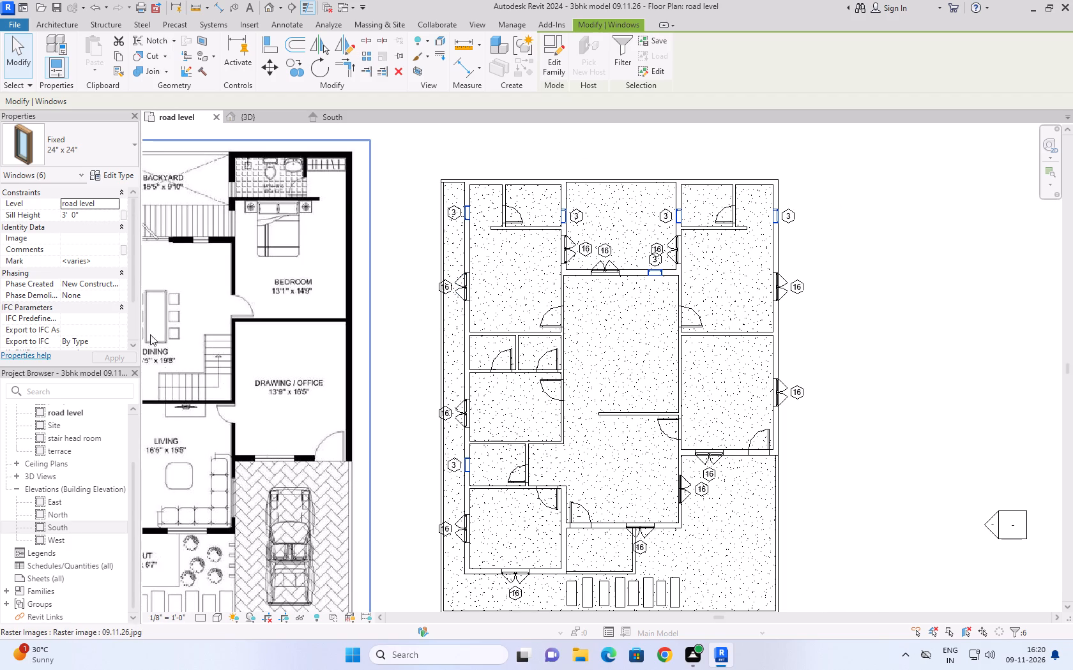
pyautogui.click(112, 204)
pyautogui.click(101, 221)
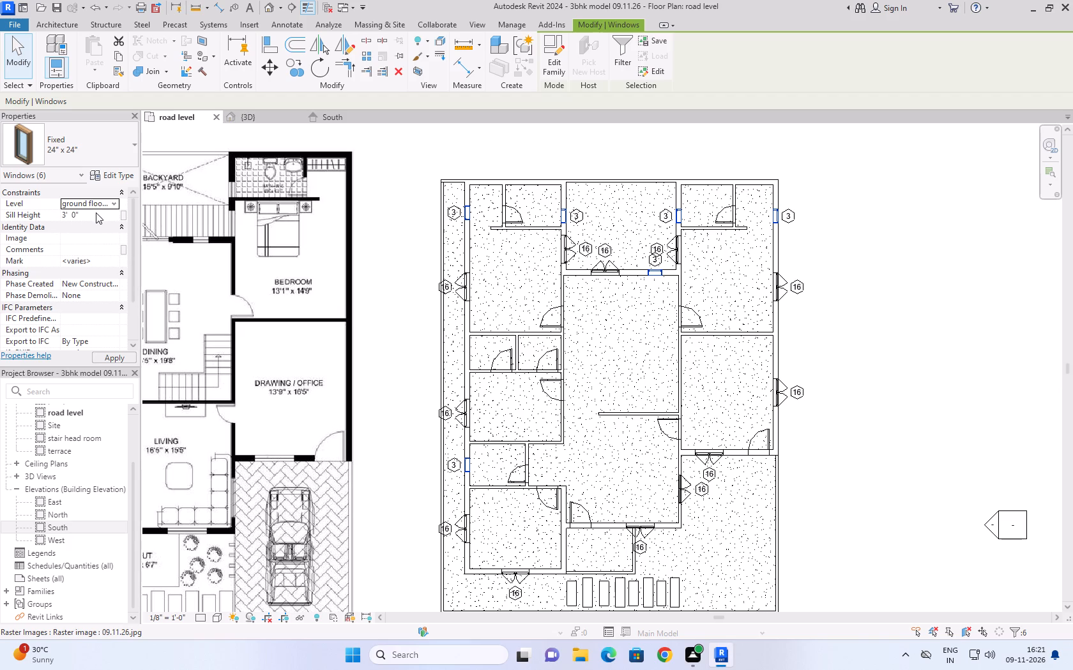
pyautogui.click(96, 212)
pyautogui.write("6'6''")
pyautogui.click(880, 182)
# Inspect in 3D how the office door sits on the ground floor slab, and check the openings across the front of the house.
pyautogui.click(275, 119)
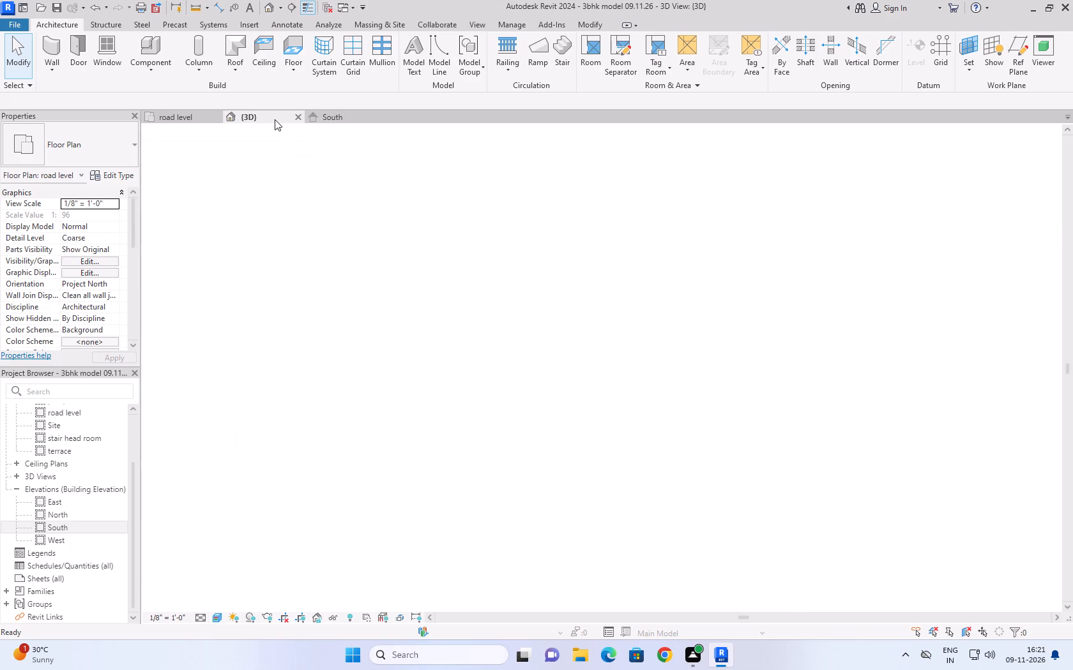
pyautogui.scroll(6, 775, 491)
pyautogui.scroll(1, 740, 449)
pyautogui.moveTo(740, 449); pyautogui.dragTo(704, 555, button='middle')
pyautogui.scroll(4, 609, 519)
pyautogui.scroll(8, 635, 426)
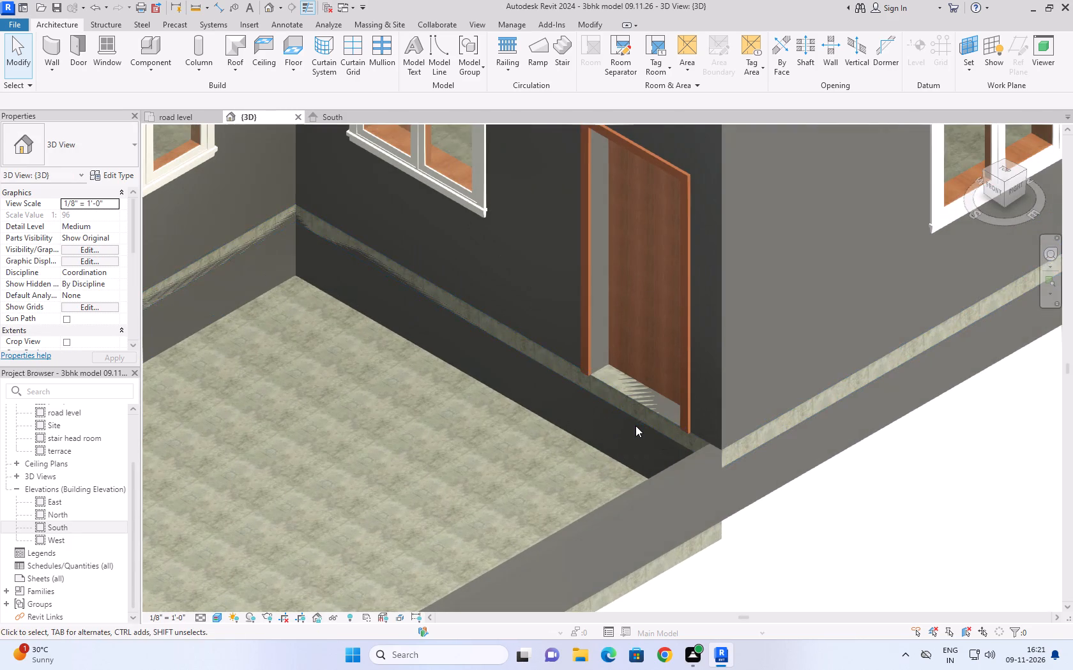
pyautogui.click(818, 499)
pyautogui.click(613, 389)
pyautogui.click(842, 493)
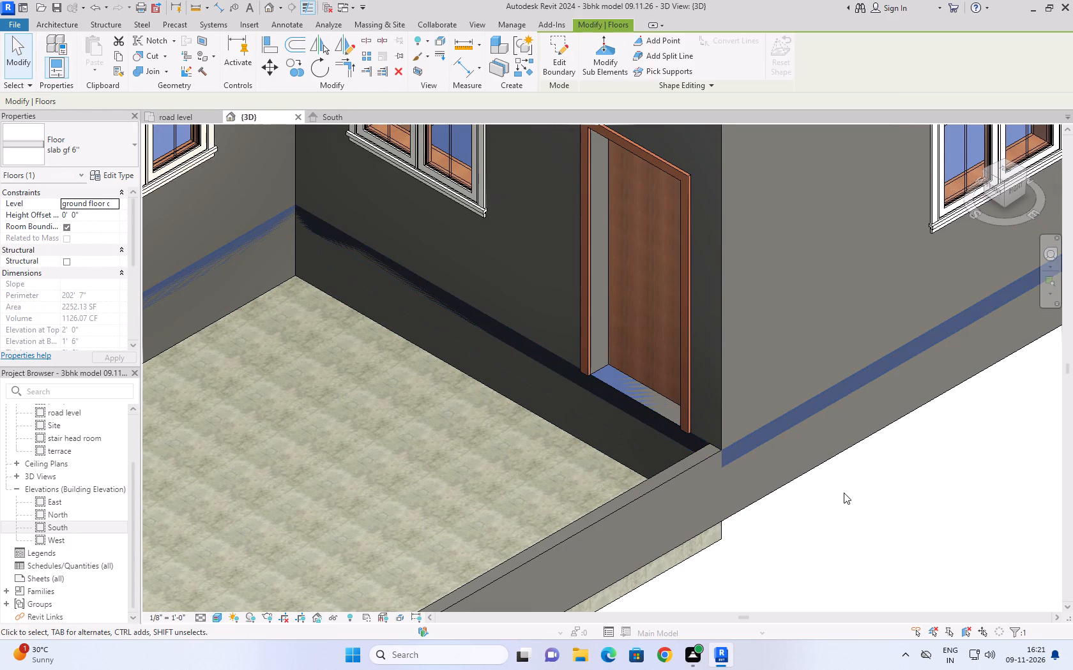
pyautogui.scroll(-12, 844, 493)
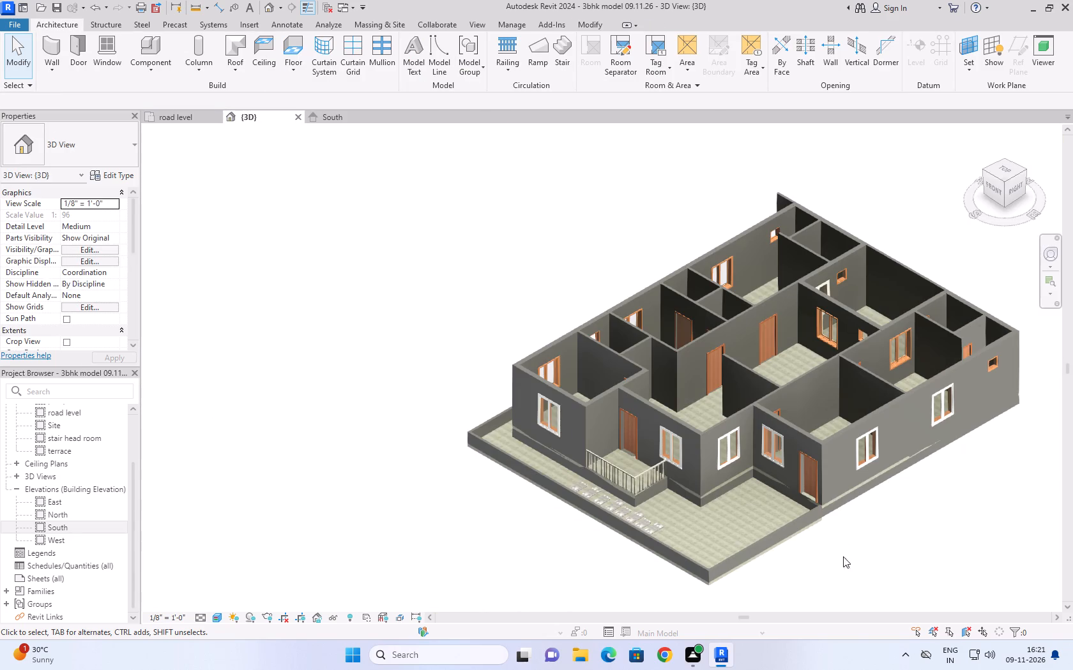
pyautogui.scroll(4, 858, 589)
pyautogui.moveTo(871, 518); pyautogui.dragTo(731, 486, button='middle')
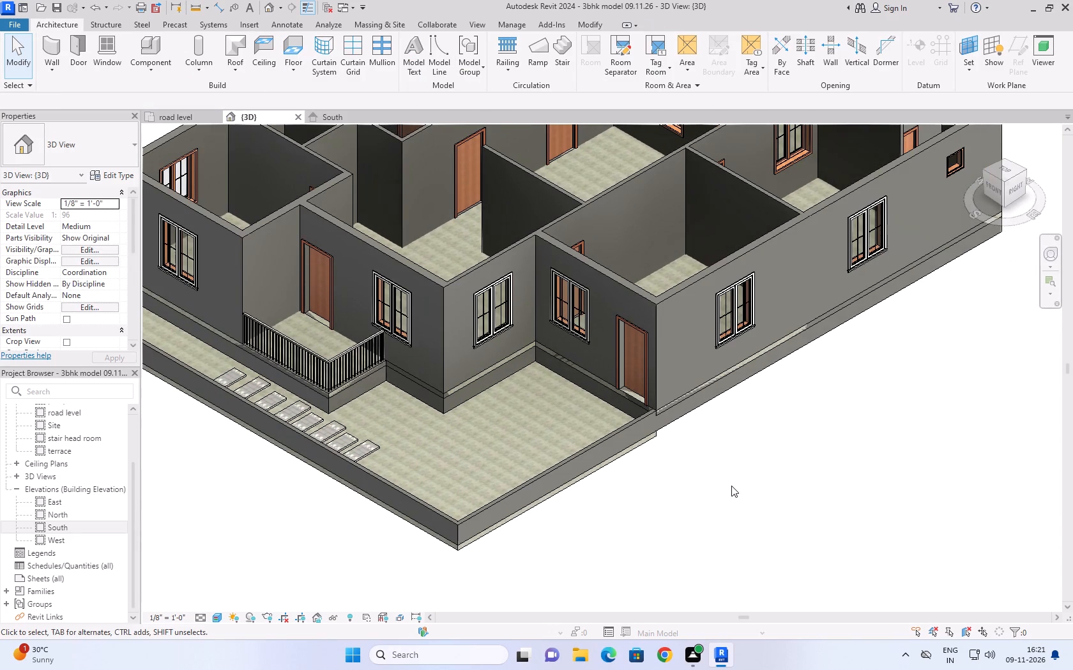
# Examine the house from its right side, checking the plinth wall, the slab edges and the windows against the levels.
pyautogui.click(1013, 184)
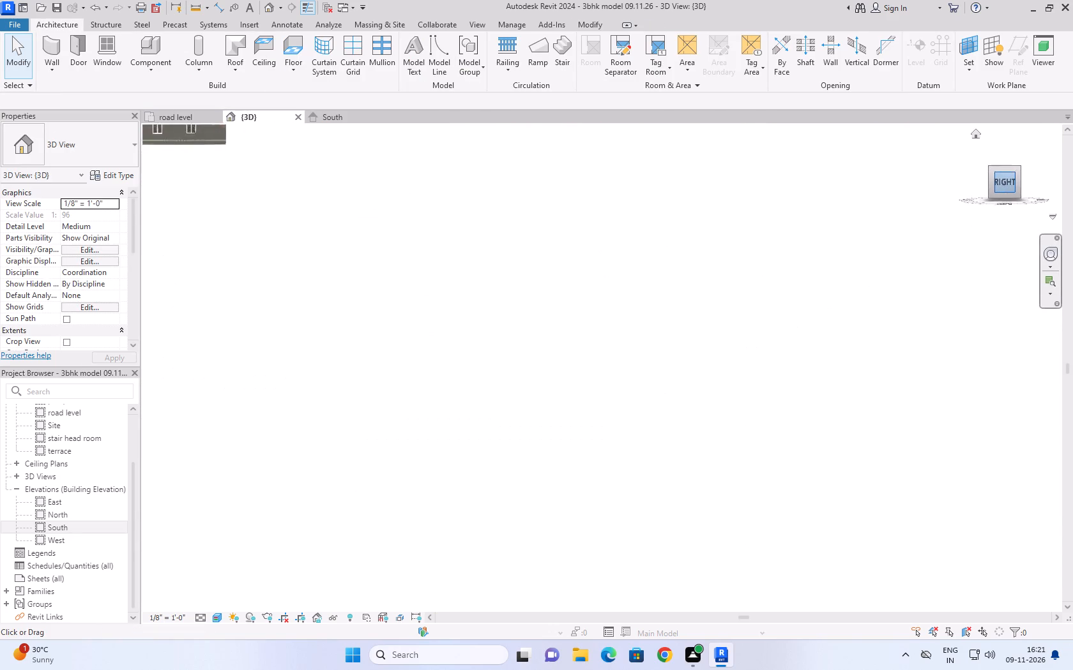
pyautogui.scroll(5, 596, 421)
pyautogui.scroll(3, 542, 352)
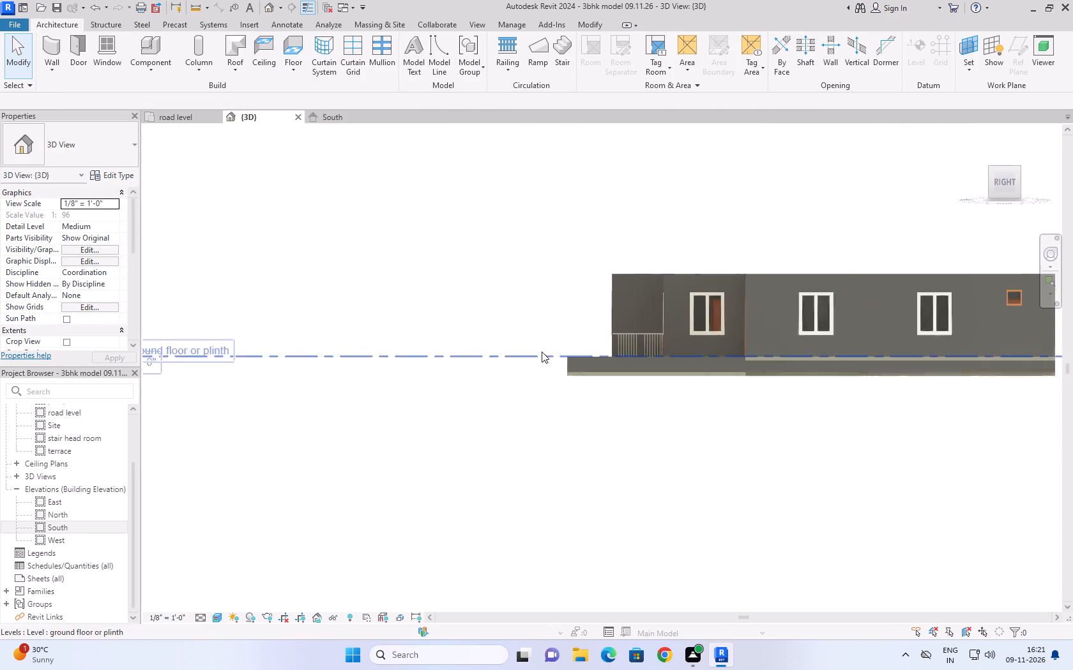
pyautogui.scroll(12, 542, 352)
pyautogui.moveTo(586, 398); pyautogui.dragTo(141, 346, button='middle')
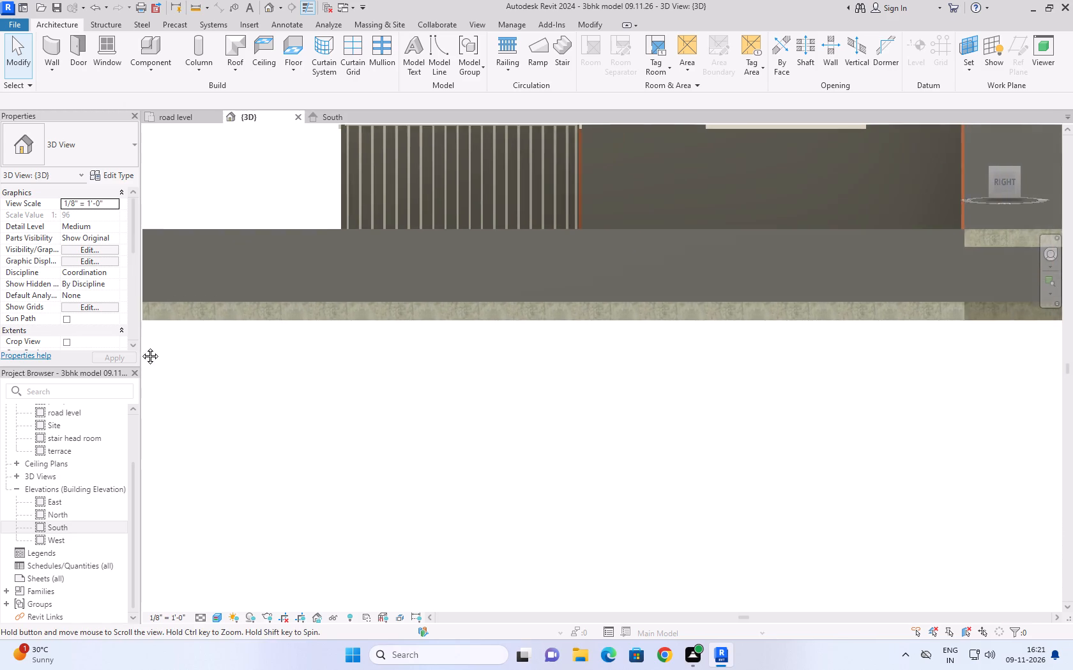
pyautogui.moveTo(141, 346); pyautogui.dragTo(126, 349, button='middle')
pyautogui.scroll(-5, 127, 349)
pyautogui.scroll(-4, 348, 332)
pyautogui.moveTo(668, 378); pyautogui.dragTo(317, 396, button='middle')
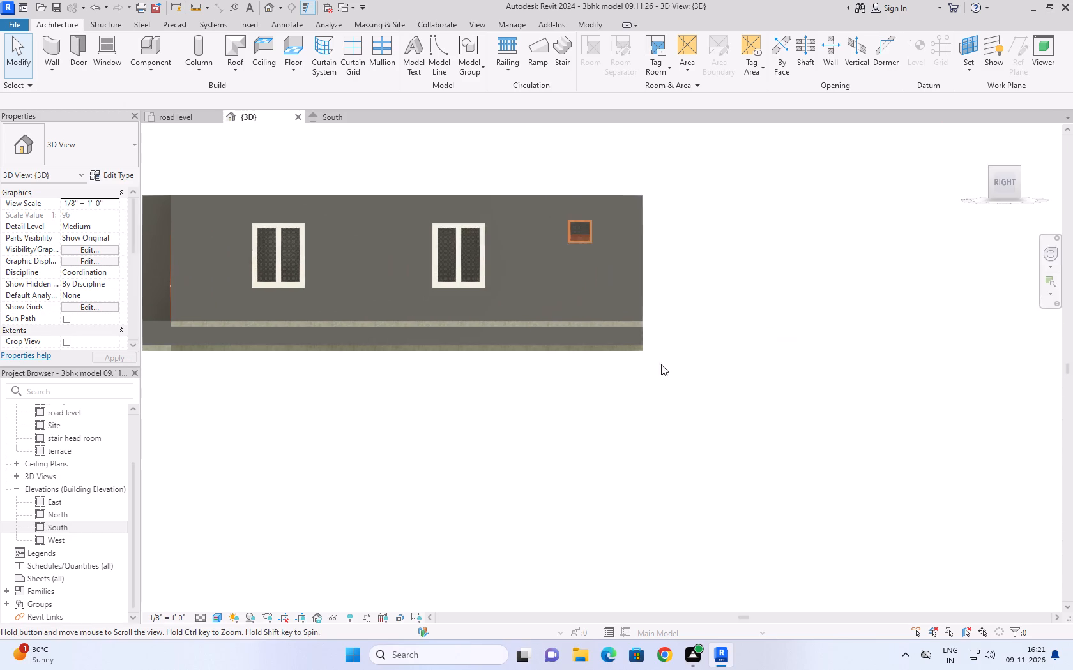
pyautogui.scroll(5, 668, 320)
pyautogui.scroll(5, 577, 375)
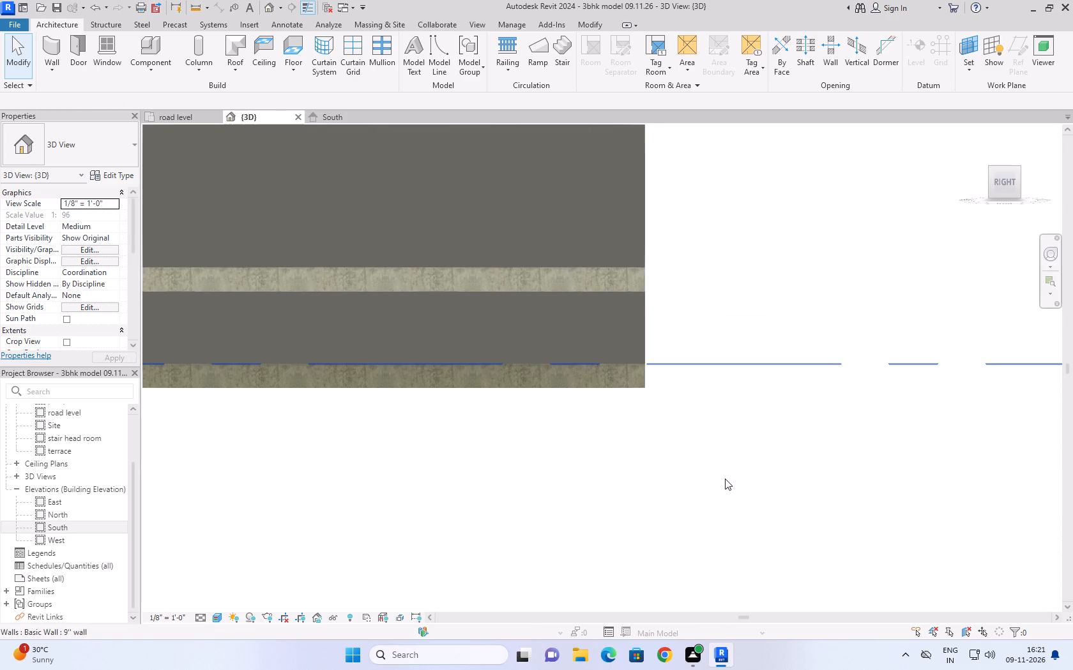
pyautogui.click(725, 479)
# Examine the whole house from the front and from directly above, checking door and window heights and the wall layout.
pyautogui.click(978, 181)
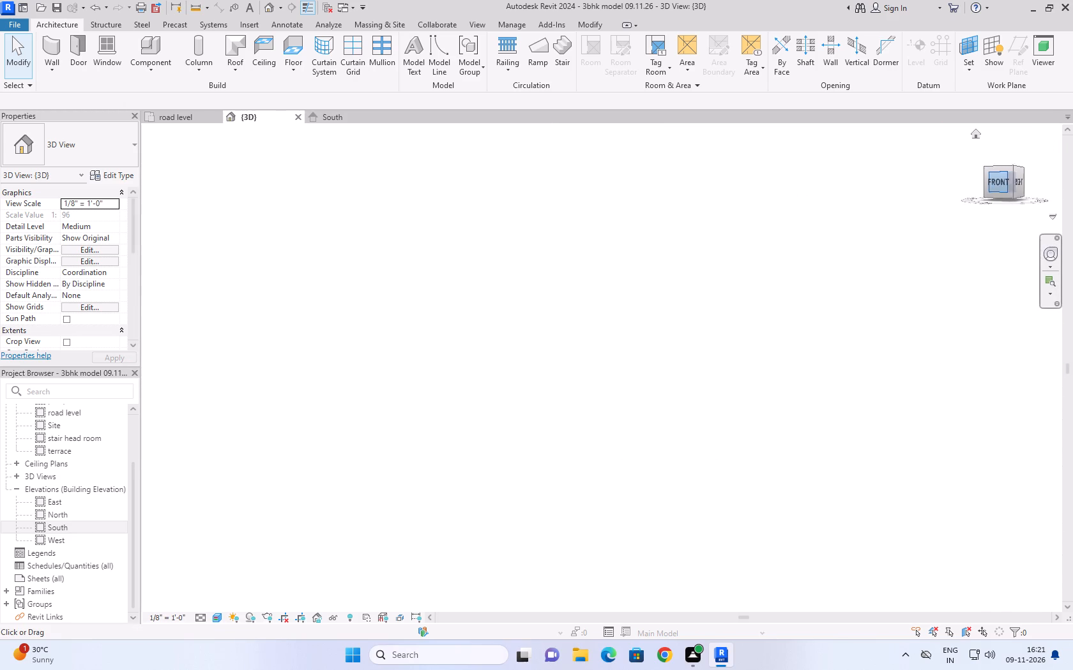
pyautogui.scroll(2, 614, 429)
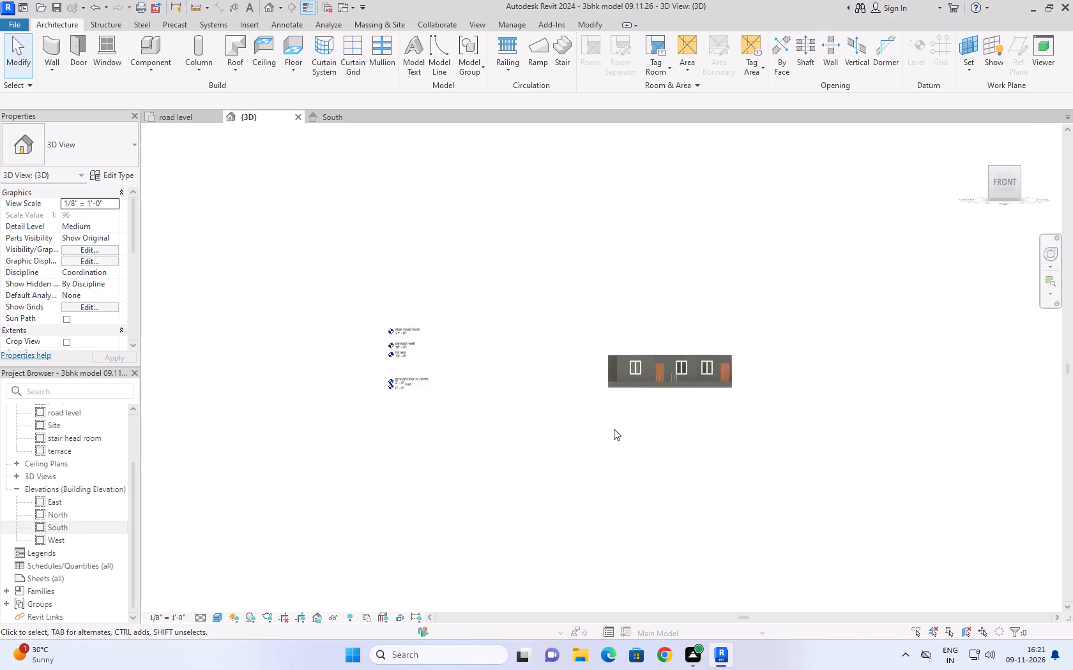
pyautogui.scroll(4, 614, 429)
pyautogui.scroll(4, 625, 362)
pyautogui.moveTo(706, 354); pyautogui.dragTo(498, 493, button='middle')
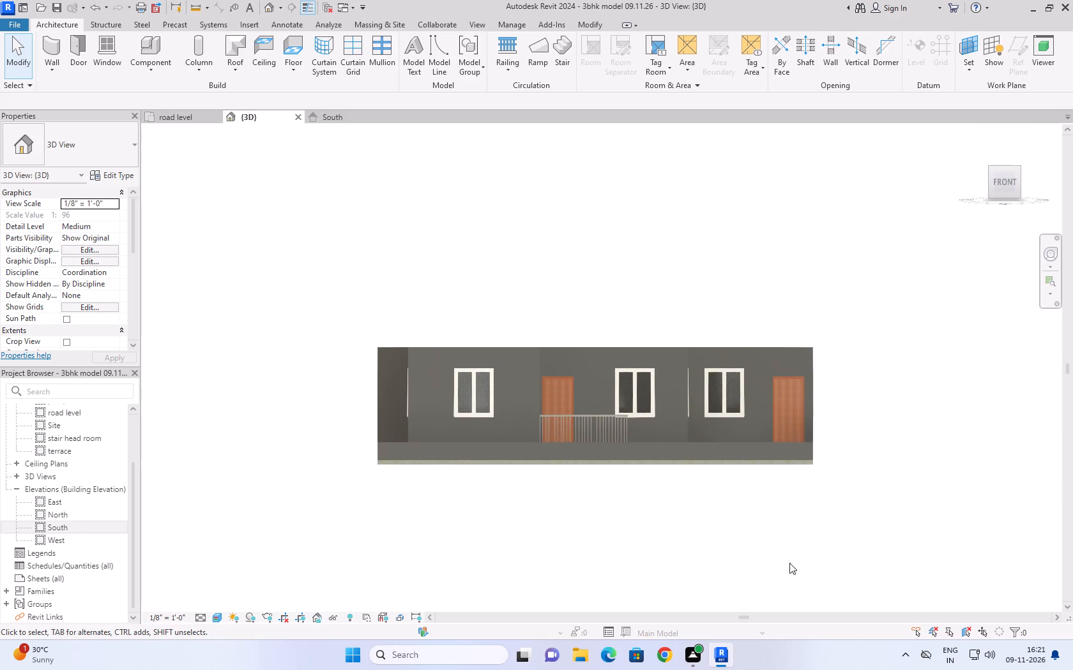
pyautogui.scroll(2, 815, 540)
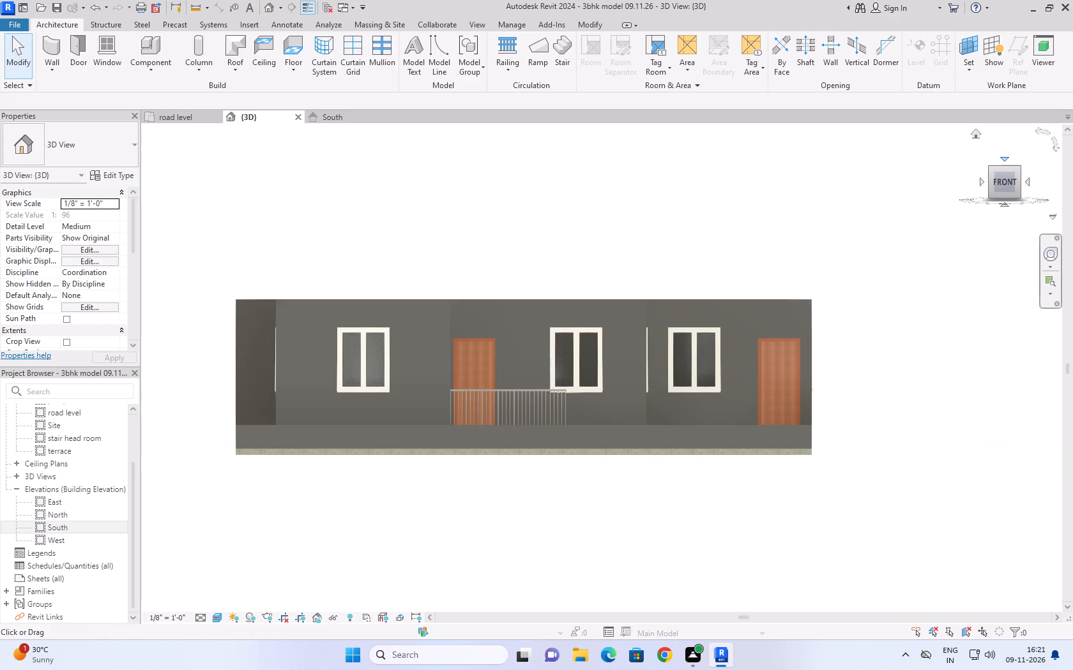
pyautogui.click(1005, 158)
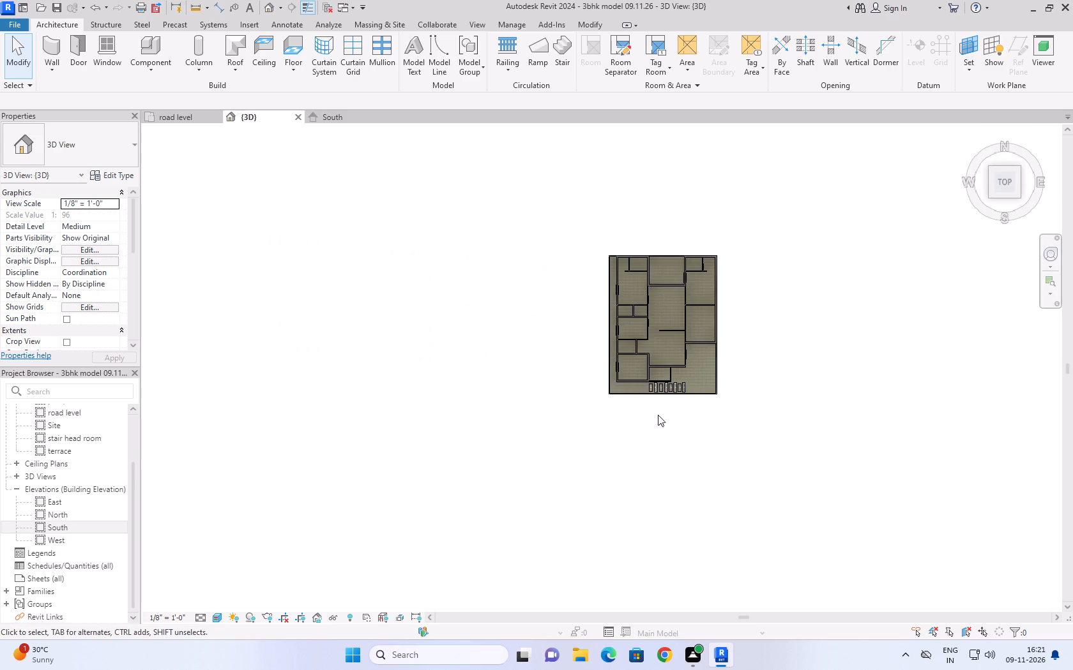
pyautogui.scroll(8, 720, 396)
pyautogui.moveTo(754, 319); pyautogui.dragTo(759, 515, button='middle')
pyautogui.scroll(-3, 759, 515)
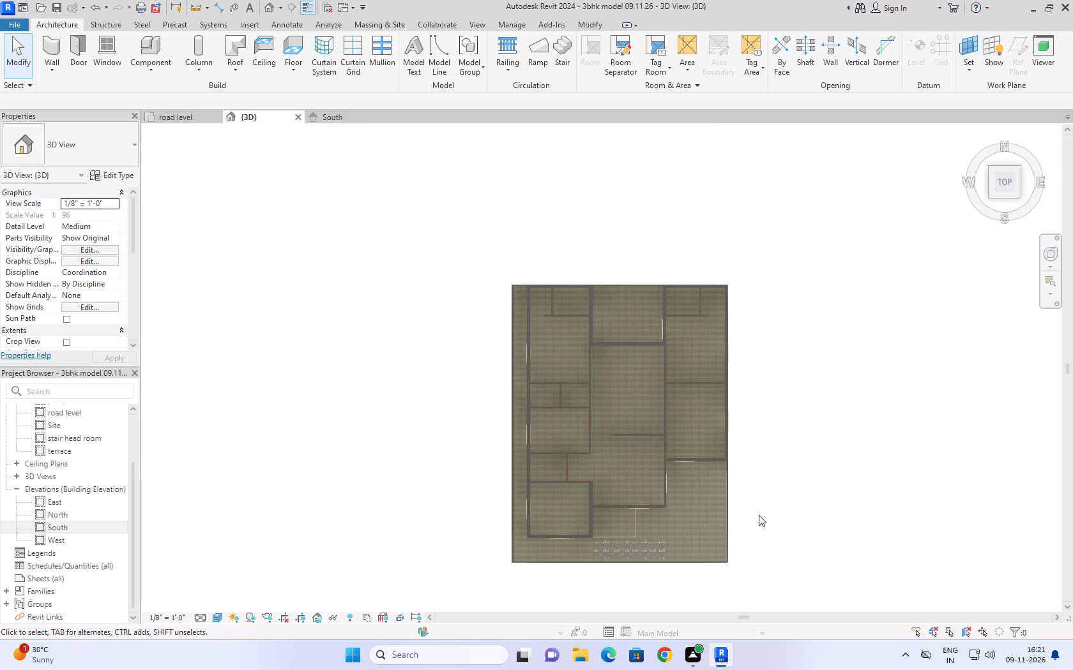
# Examine the house from directly above and from the front-right isometric view, checking the room layout, doors and windows.
pyautogui.scroll(4, 633, 324)
pyautogui.scroll(4, 686, 332)
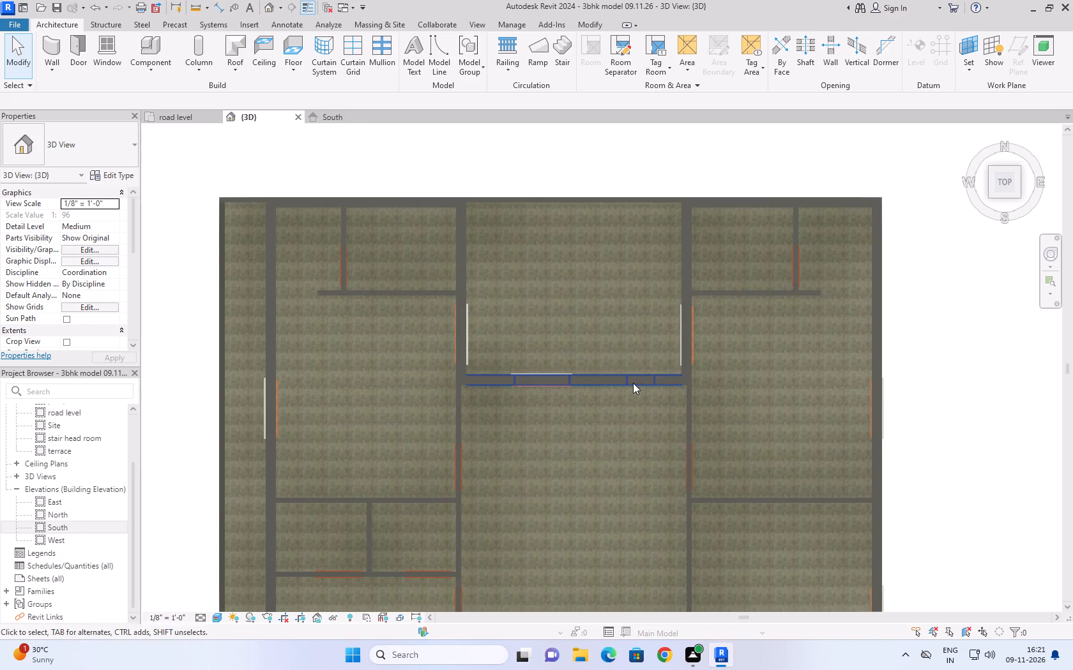
pyautogui.scroll(-9, 588, 315)
pyautogui.click(860, 308)
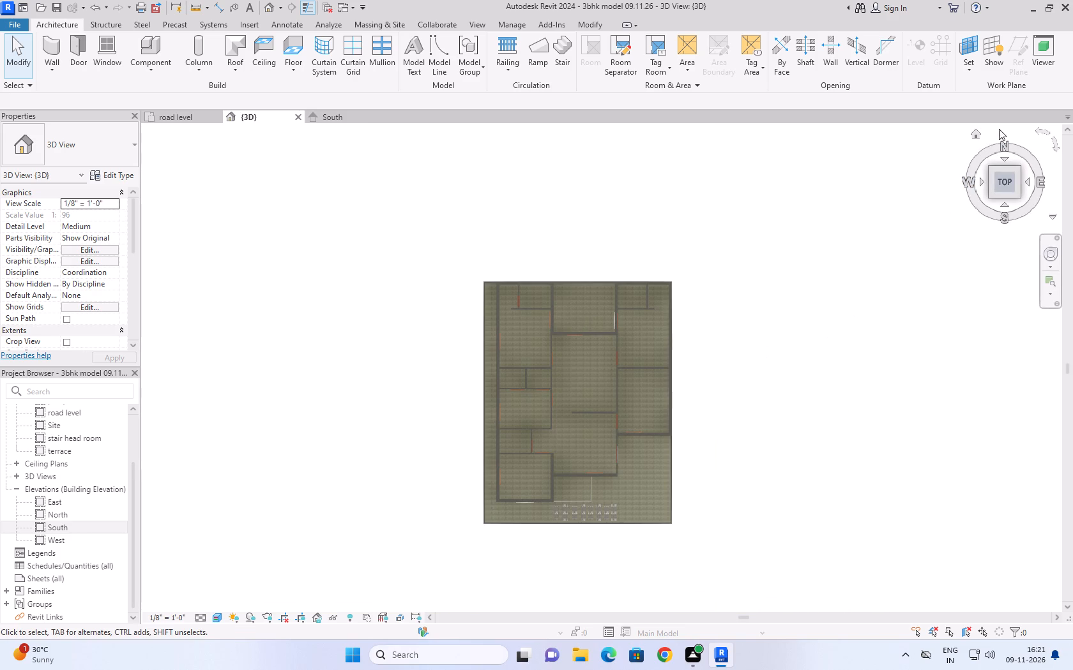
pyautogui.click(977, 133)
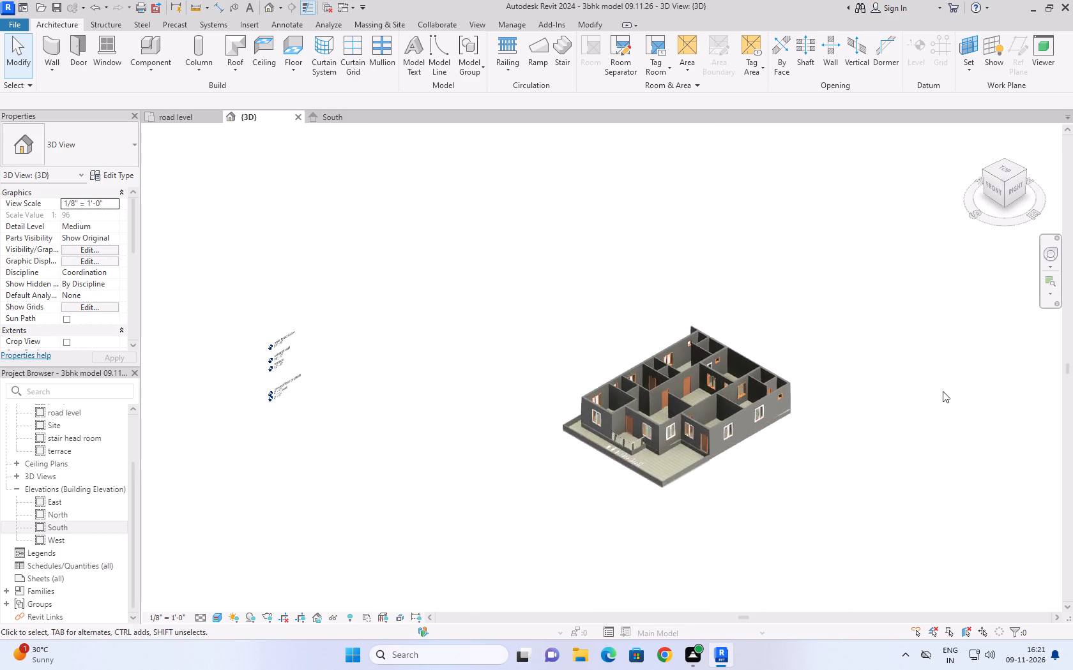
pyautogui.scroll(3, 793, 360)
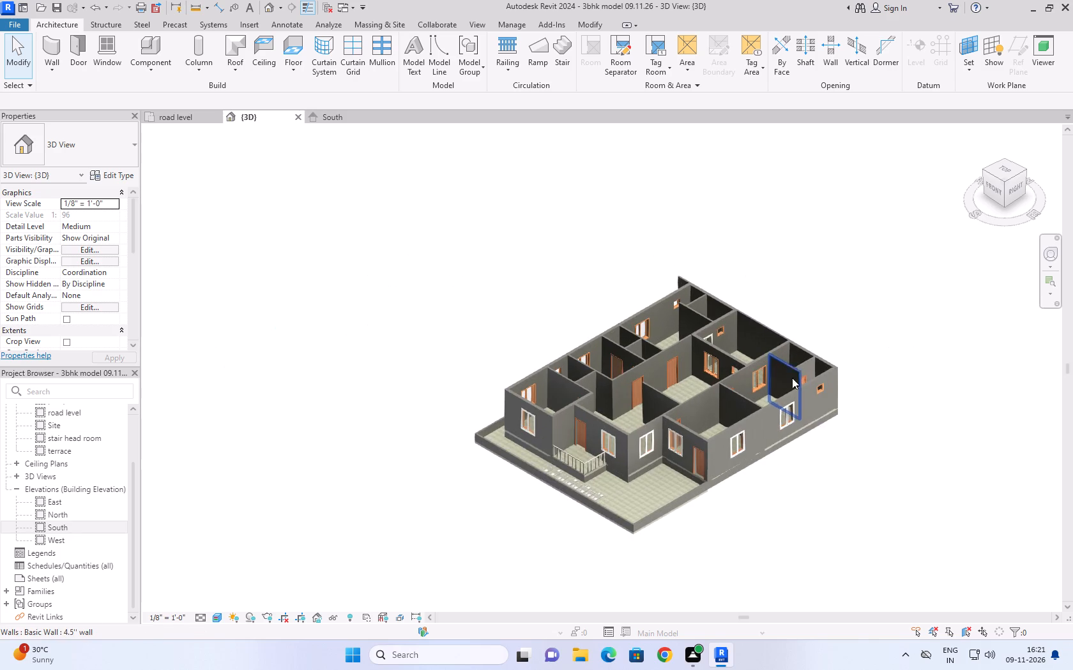
pyautogui.scroll(8, 821, 452)
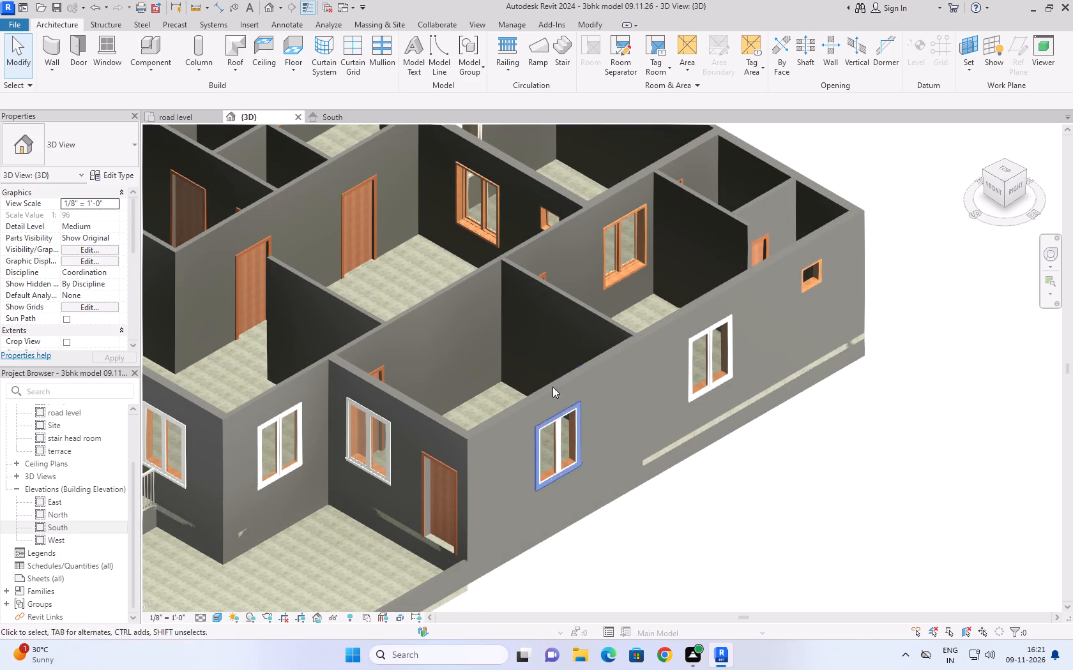
pyautogui.scroll(-4, 555, 357)
pyautogui.click(690, 488)
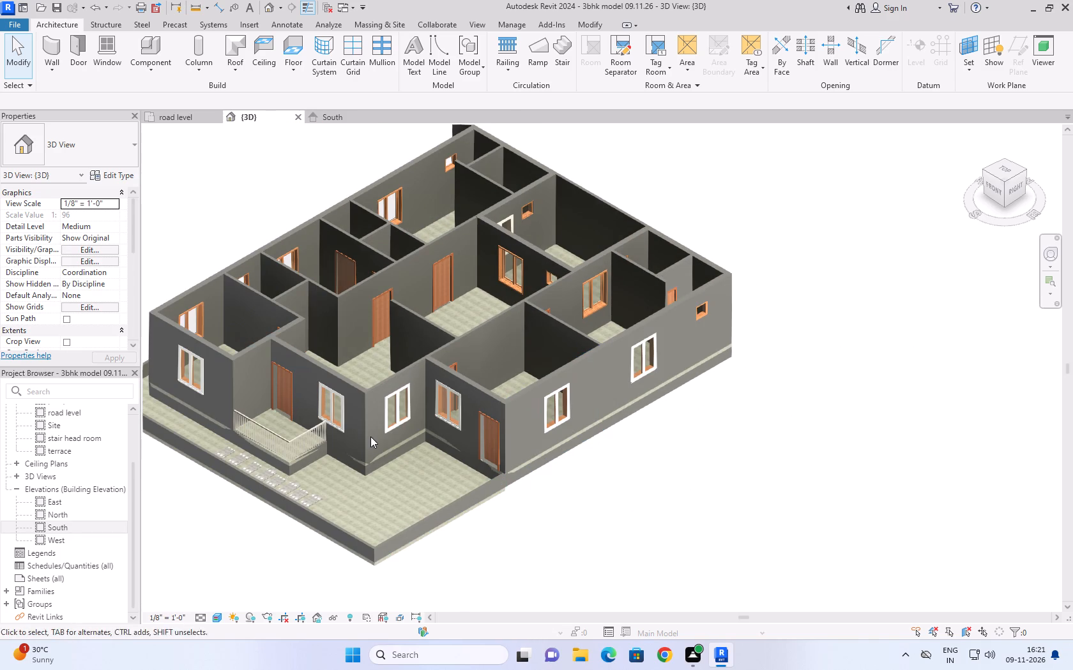
pyautogui.scroll(-3, 482, 295)
pyautogui.scroll(4, 219, 394)
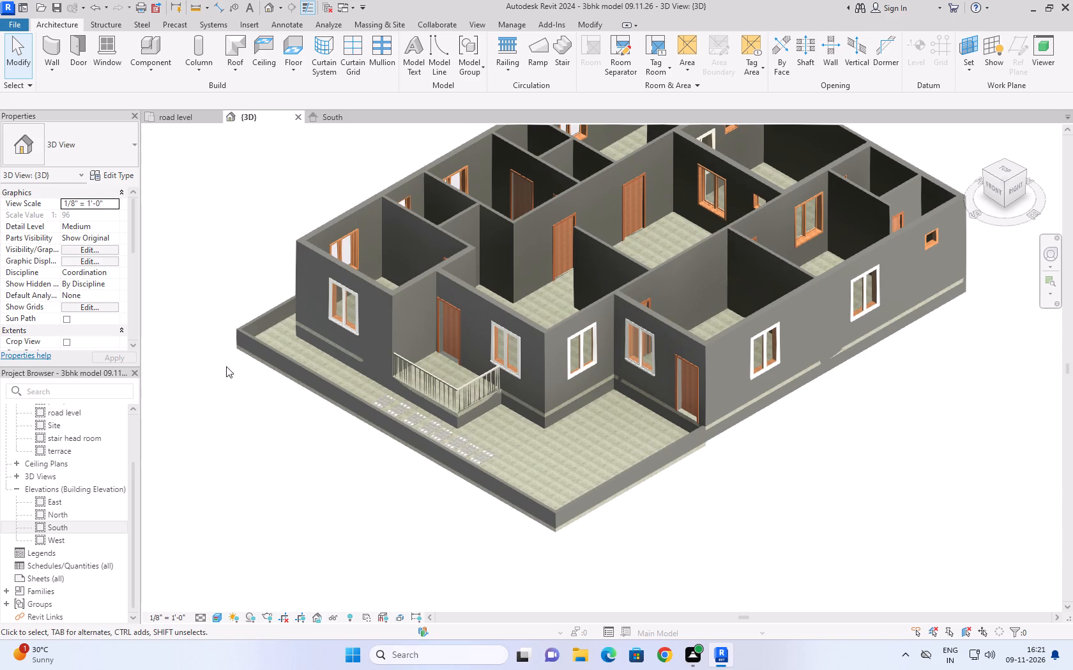
pyautogui.moveTo(226, 366); pyautogui.dragTo(202, 440, button='middle')
# Compare the road level plan, the South elevation and the 3D view of the house, checking walls, openings and levels.
pyautogui.click(186, 122)
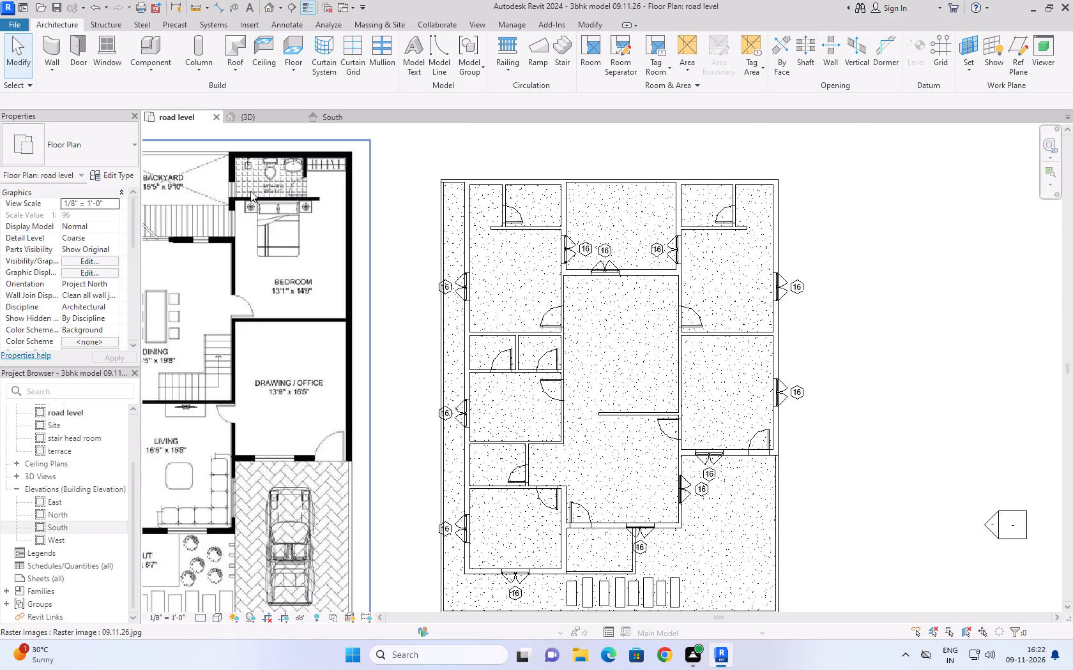
pyautogui.scroll(-8, 374, 232)
pyautogui.scroll(4, 247, 421)
pyautogui.scroll(-3, 356, 380)
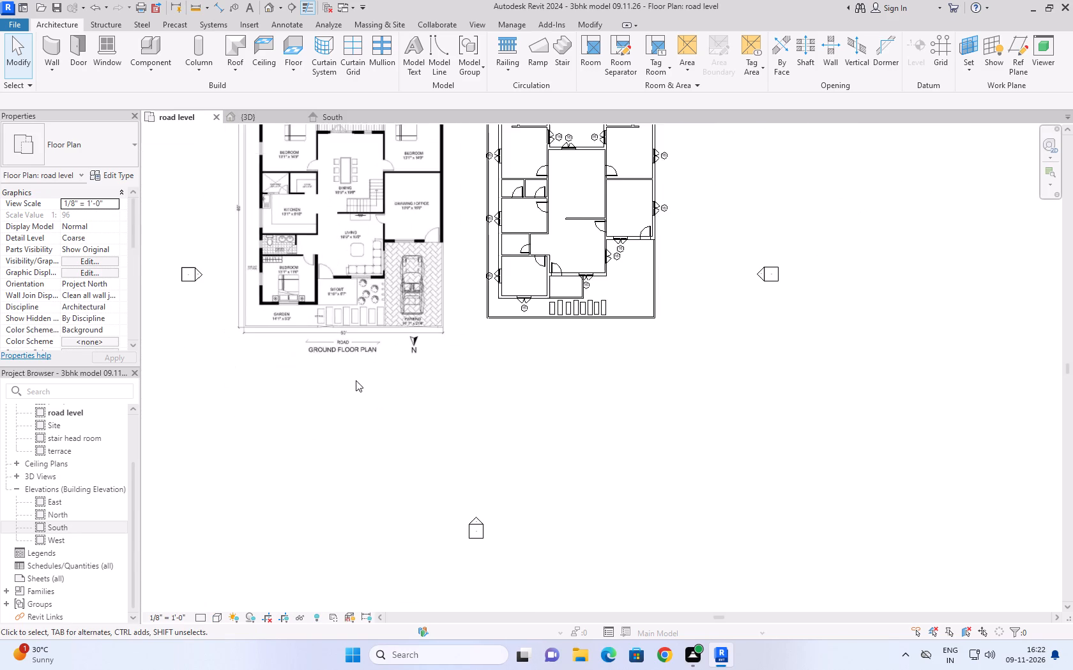
pyautogui.click(274, 120)
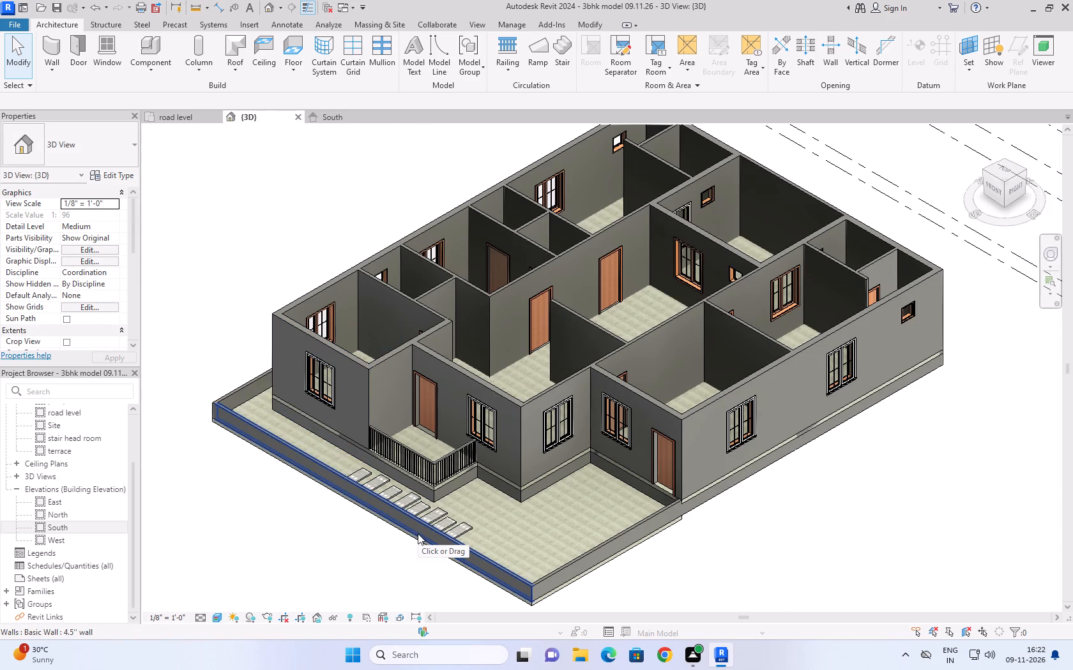
pyautogui.click(167, 110)
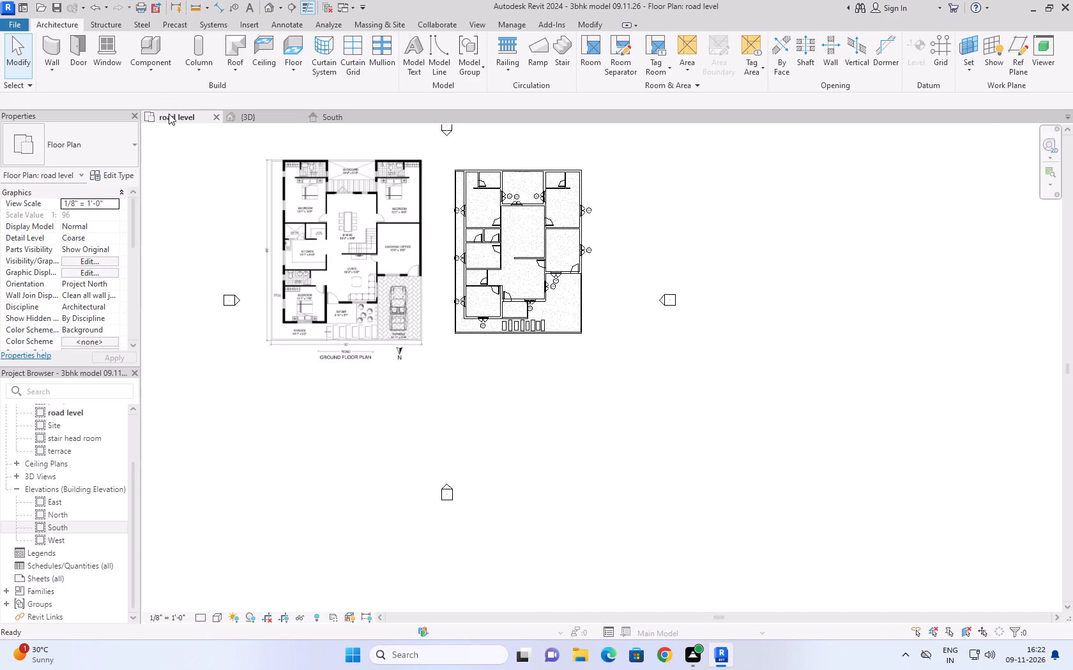
pyautogui.click(257, 119)
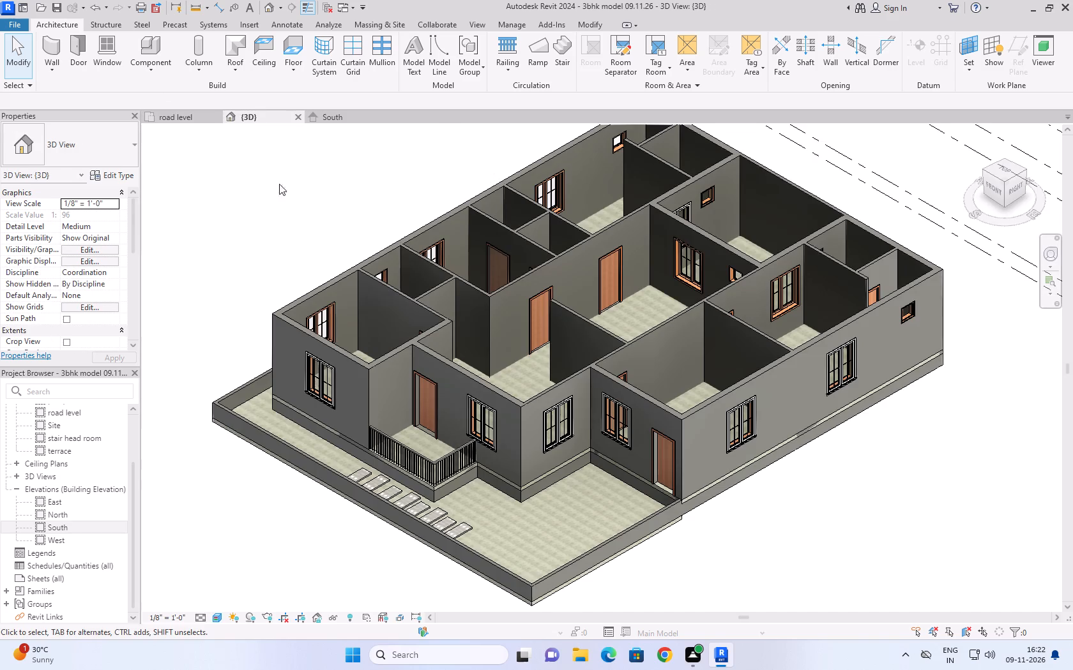
pyautogui.click(452, 322)
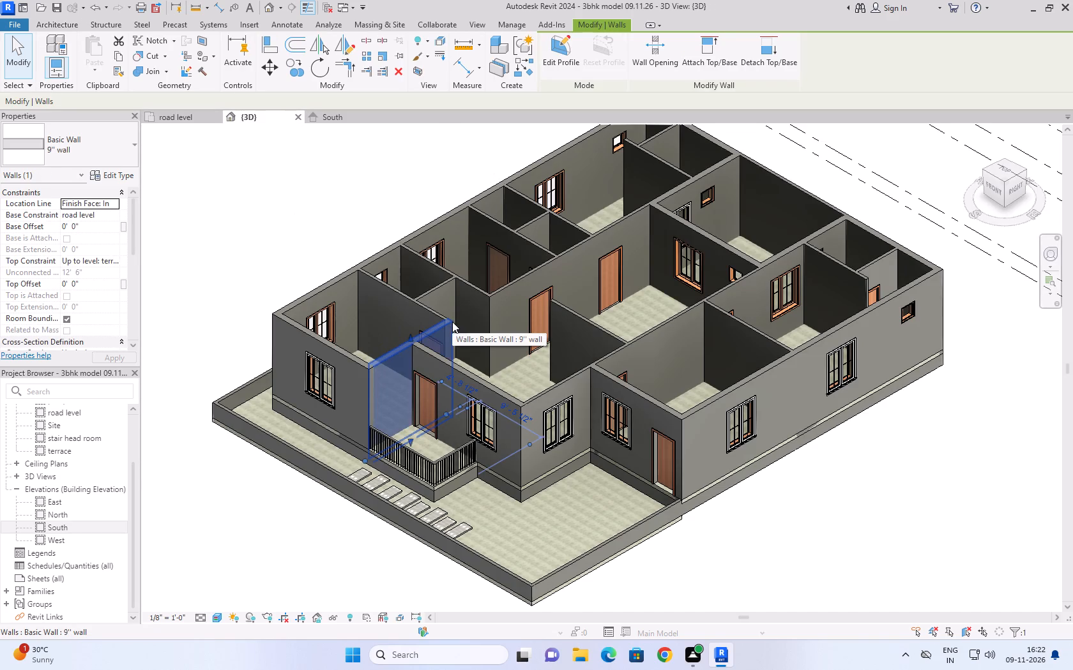
pyautogui.click(248, 241)
pyautogui.click(179, 114)
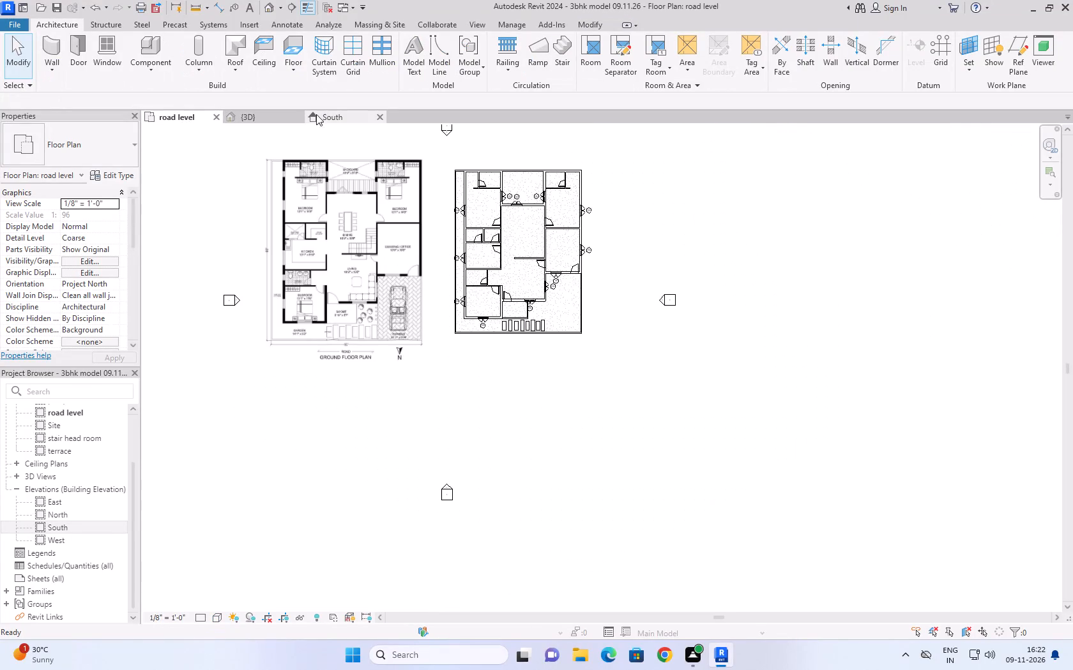
pyautogui.click(327, 114)
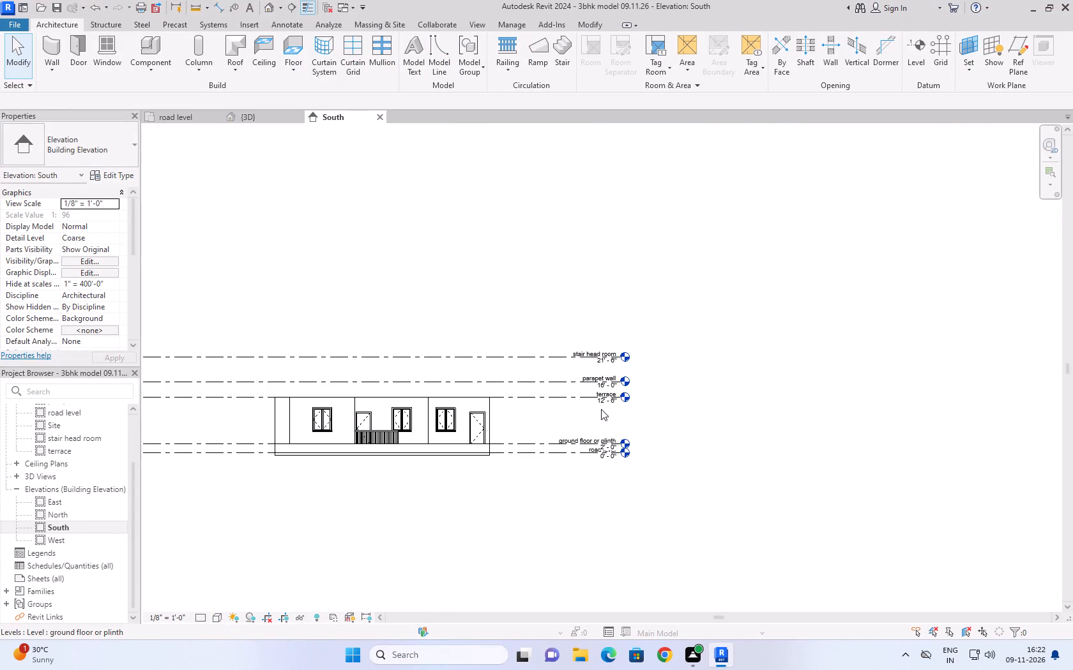
pyautogui.click(261, 117)
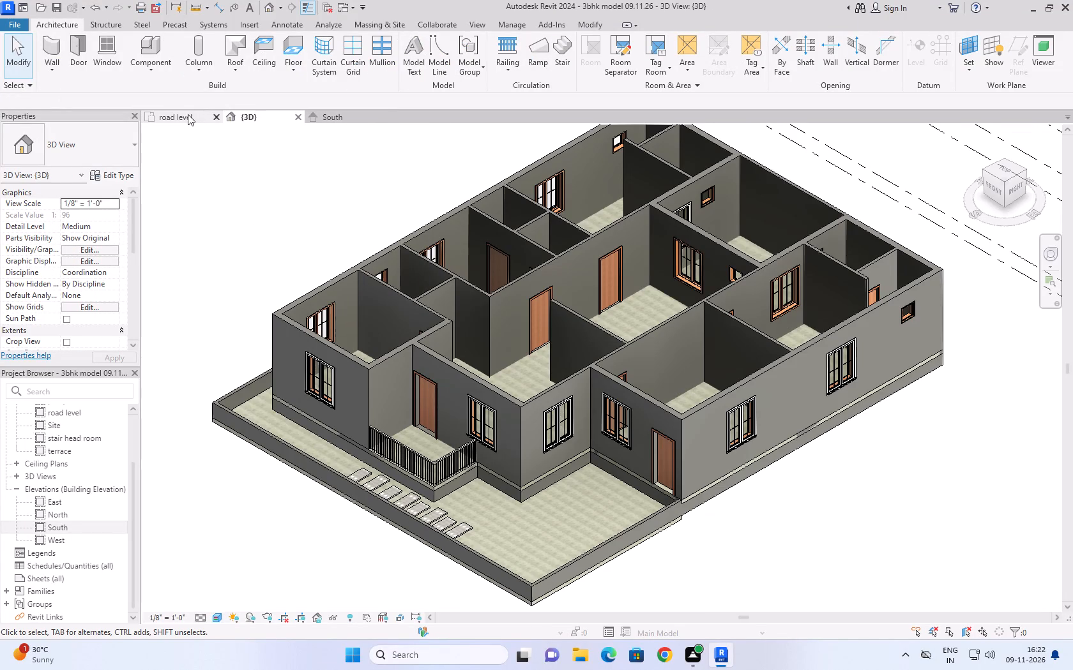
# Examine the 3D house from the front, from above and from both front corners, checking the rooms and openings.
pyautogui.keyDown('shift'); pyautogui.moveTo(937, 544); pyautogui.dragTo(937, 545, button='middle'); pyautogui.keyUp('shift')
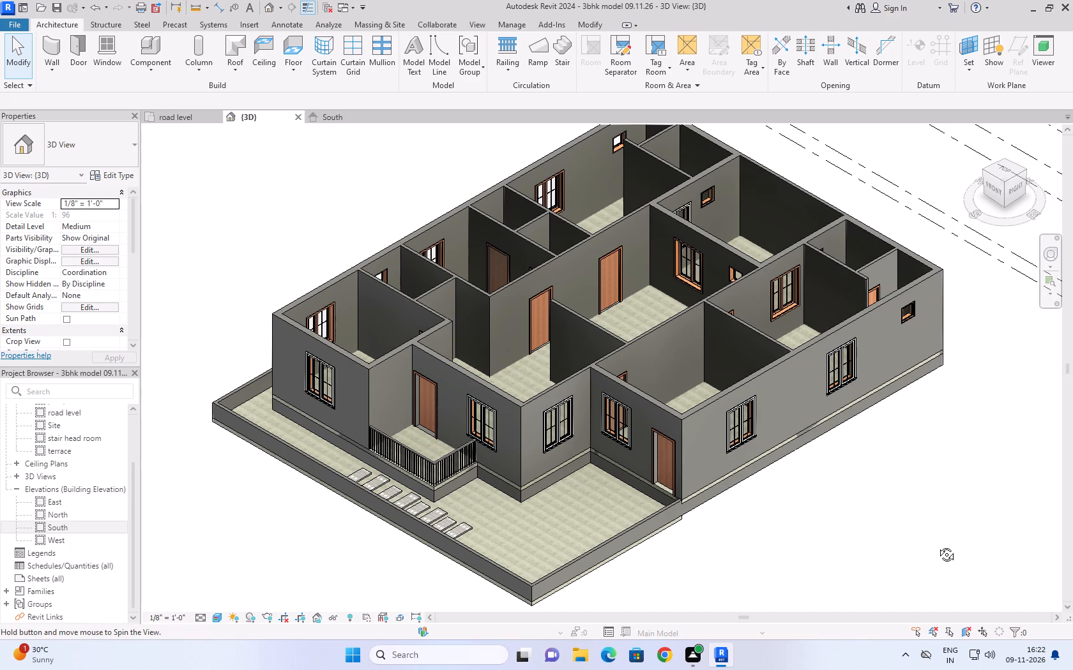
pyautogui.keyDown('shift'); pyautogui.moveTo(937, 545); pyautogui.dragTo(1072, 579, button='middle'); pyautogui.keyUp('shift')
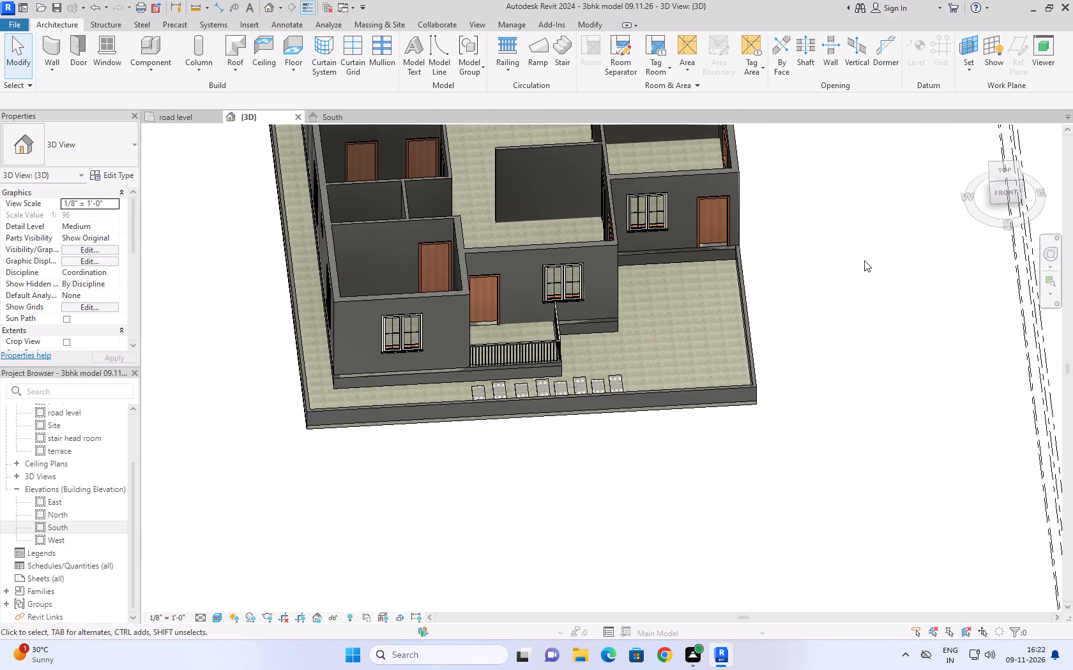
pyautogui.moveTo(853, 246); pyautogui.dragTo(858, 464, button='middle')
pyautogui.scroll(-1, 853, 275)
pyautogui.keyDown('shift'); pyautogui.moveTo(814, 295); pyautogui.dragTo(807, 524, button='middle'); pyautogui.keyUp('shift')
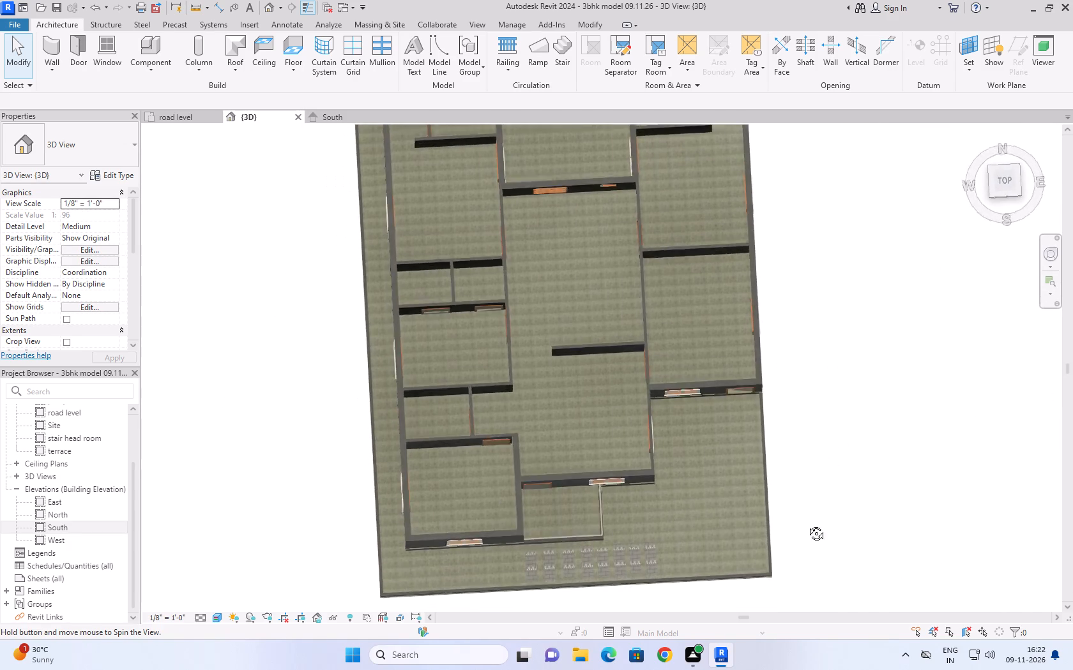
pyautogui.keyDown('shift'); pyautogui.moveTo(807, 524); pyautogui.dragTo(883, 367, button='middle'); pyautogui.keyUp('shift')
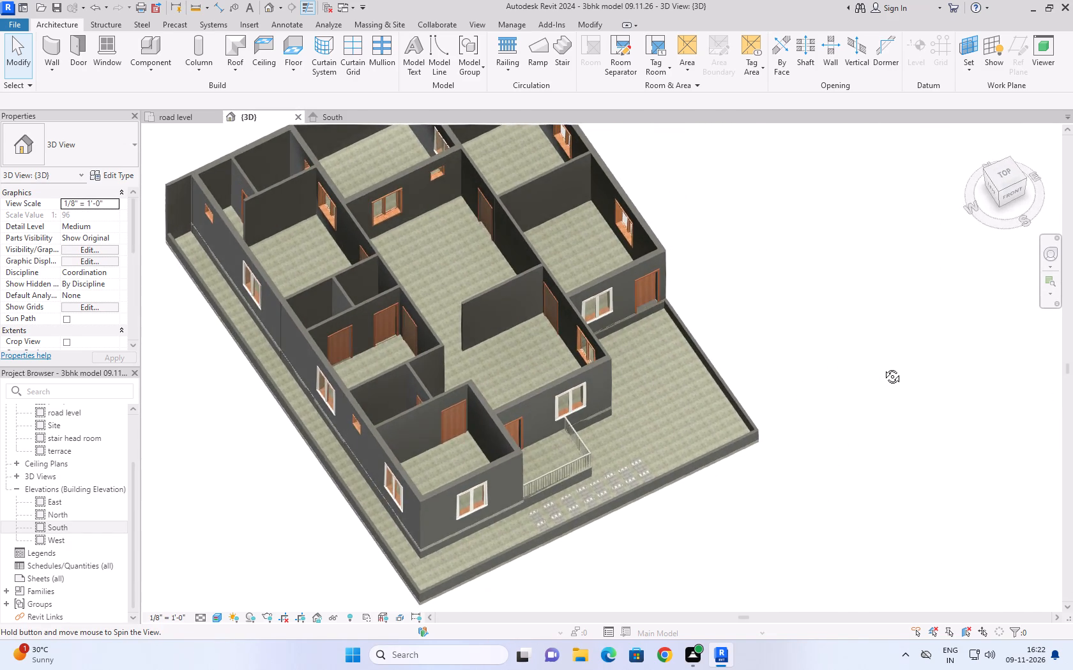
pyautogui.keyDown('shift'); pyautogui.moveTo(883, 367); pyautogui.dragTo(681, 369, button='middle'); pyautogui.keyUp('shift')
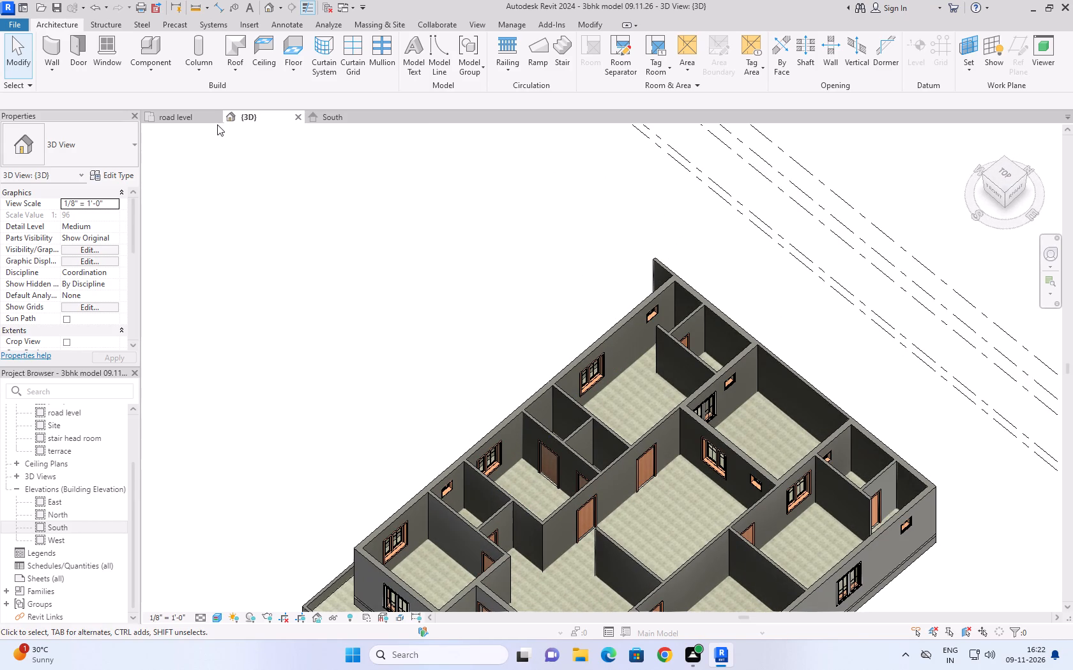
# Study the ground floor plan image beside the modelled road level plan, including the wash area, store, kitchen and staircase.
pyautogui.click(200, 124)
pyautogui.click(198, 118)
pyautogui.scroll(-3, 208, 133)
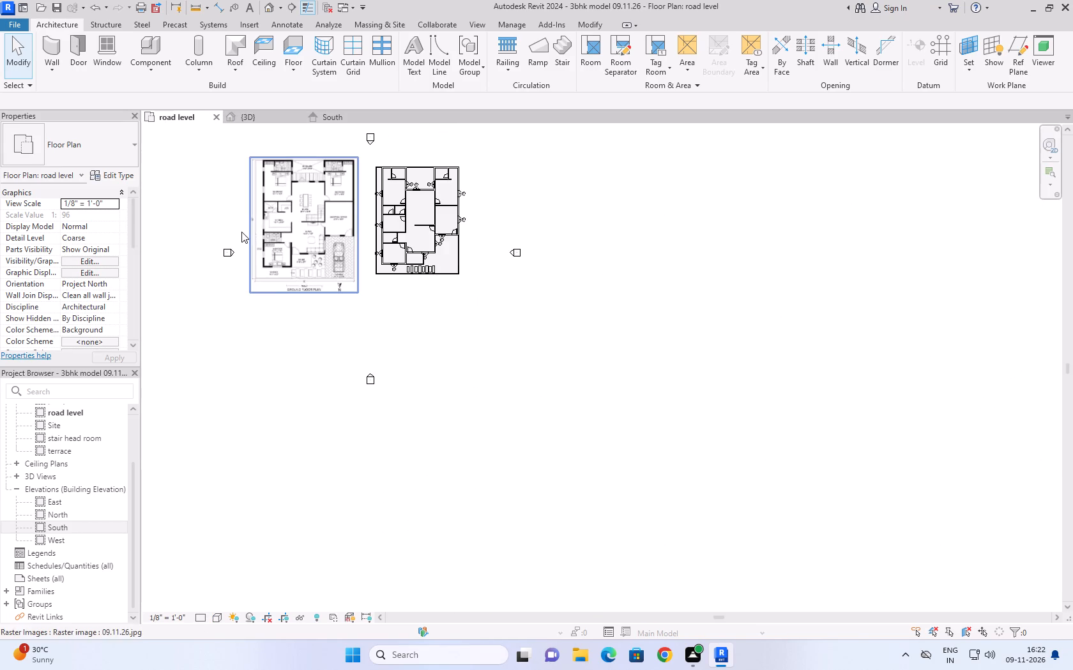
pyautogui.scroll(7, 241, 232)
pyautogui.scroll(1, 314, 184)
pyautogui.moveTo(314, 184); pyautogui.dragTo(342, 352, button='middle')
pyautogui.scroll(2, 346, 317)
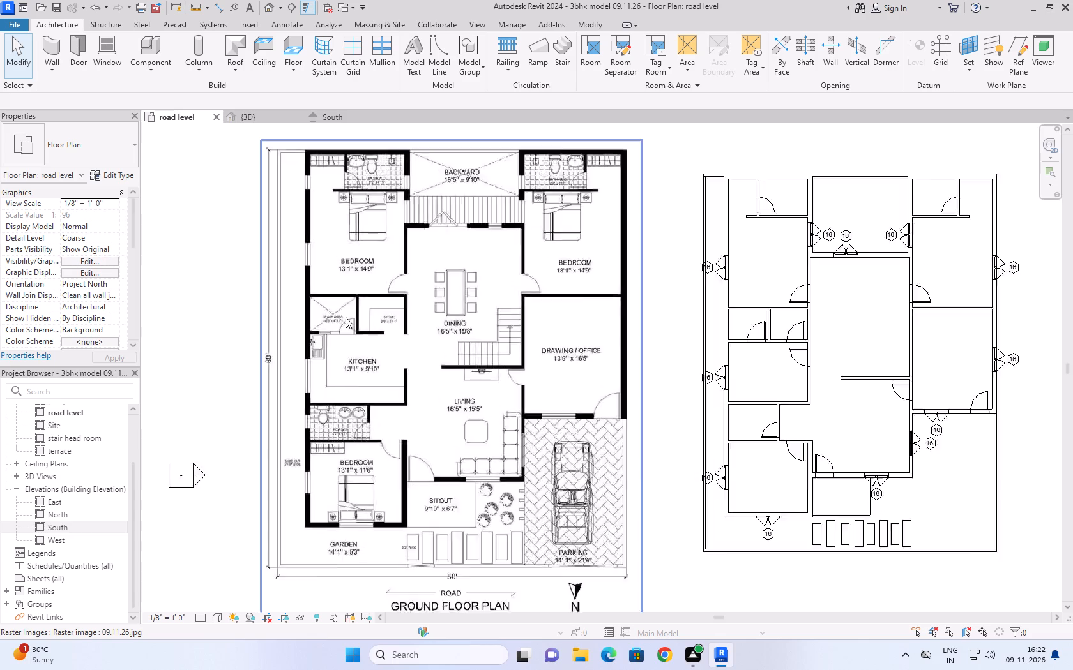
pyautogui.scroll(9, 346, 317)
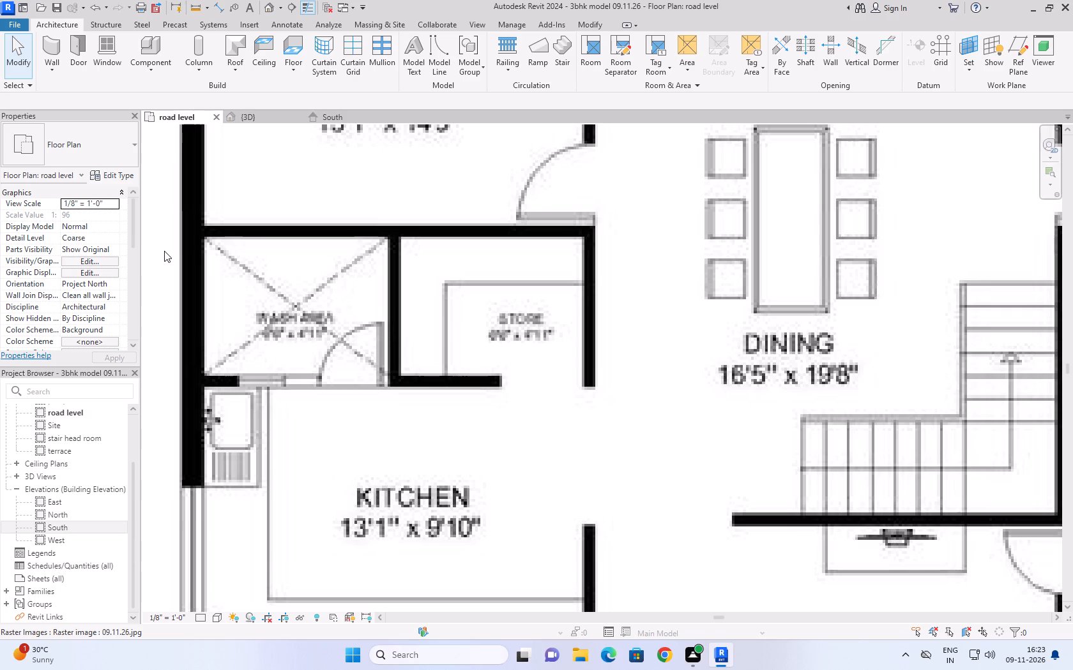
pyautogui.scroll(-5, 238, 216)
pyautogui.scroll(-5, 411, 485)
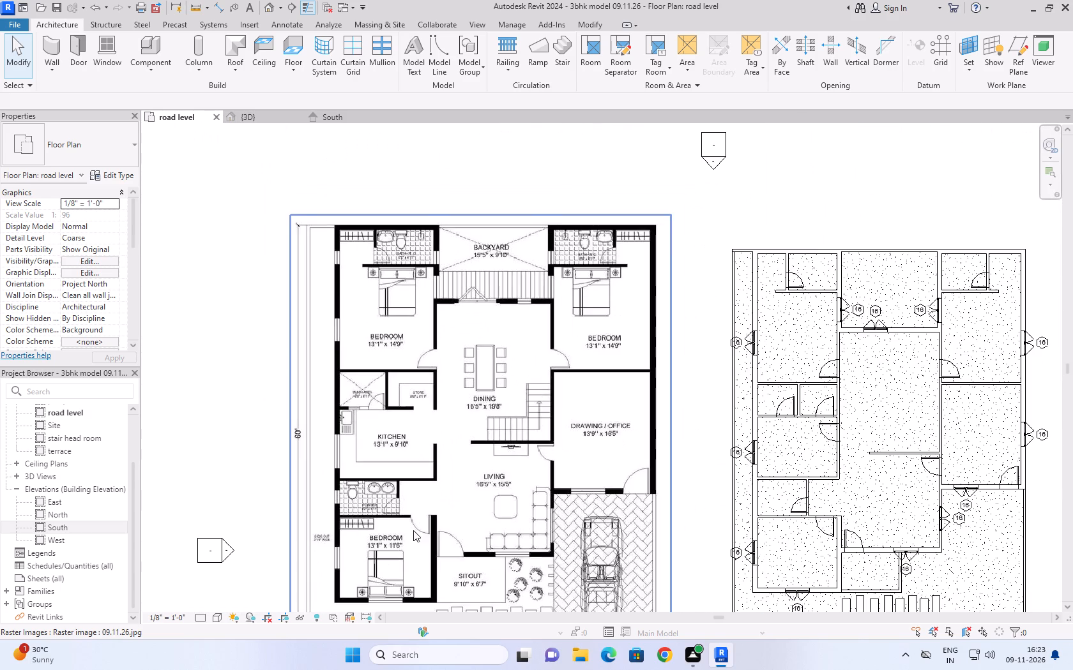
pyautogui.scroll(-3, 410, 454)
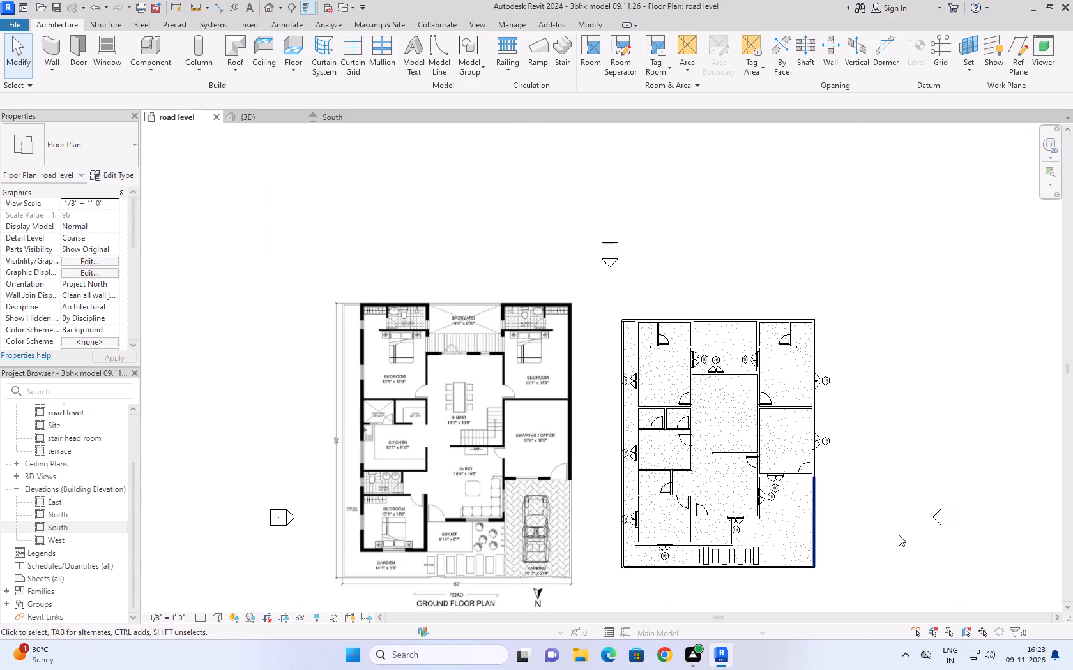
pyautogui.moveTo(894, 535); pyautogui.dragTo(747, 446, button='middle')
pyautogui.scroll(2, 433, 512)
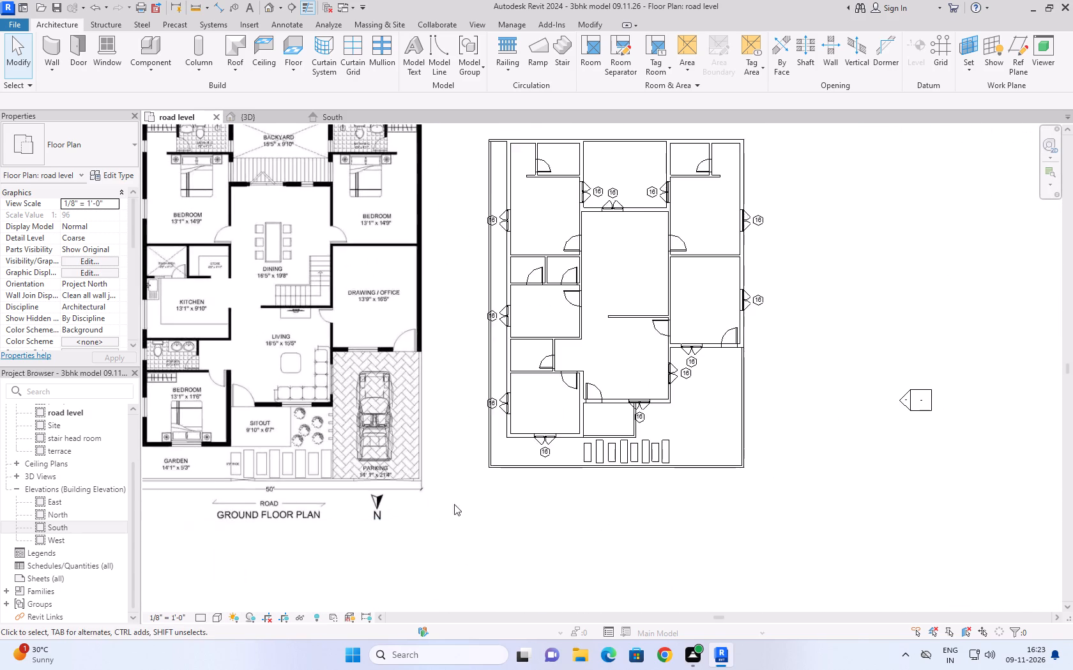
# Check the properties of the stepping slabs, the sitout railing and the office door in the road level plan.
pyautogui.scroll(3, 454, 504)
pyautogui.click(678, 429)
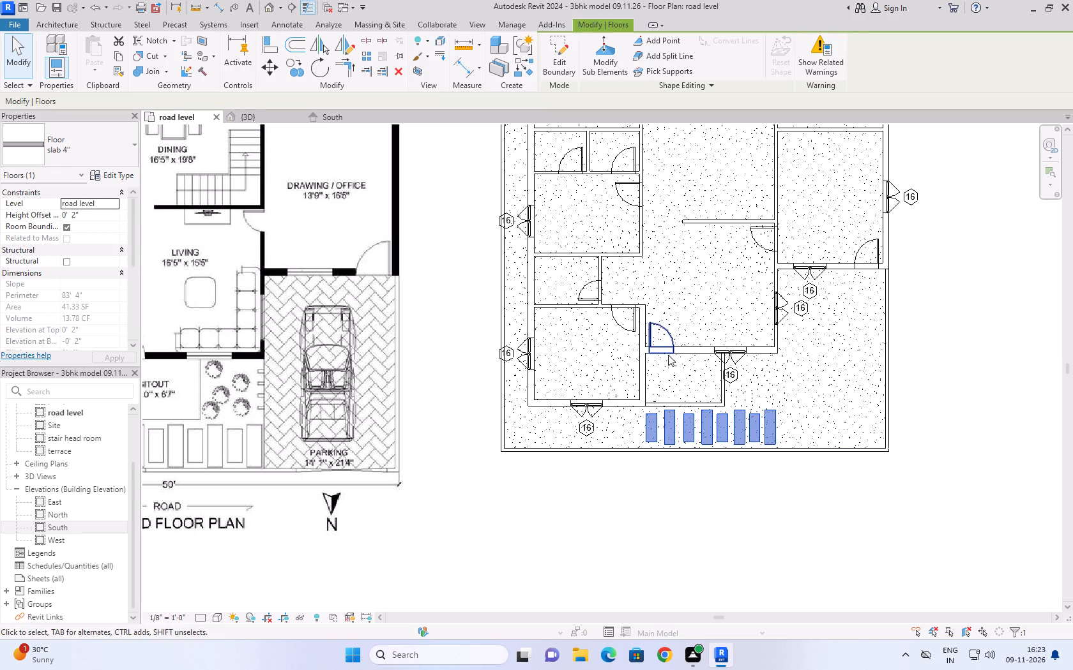
pyautogui.click(677, 378)
pyautogui.click(689, 403)
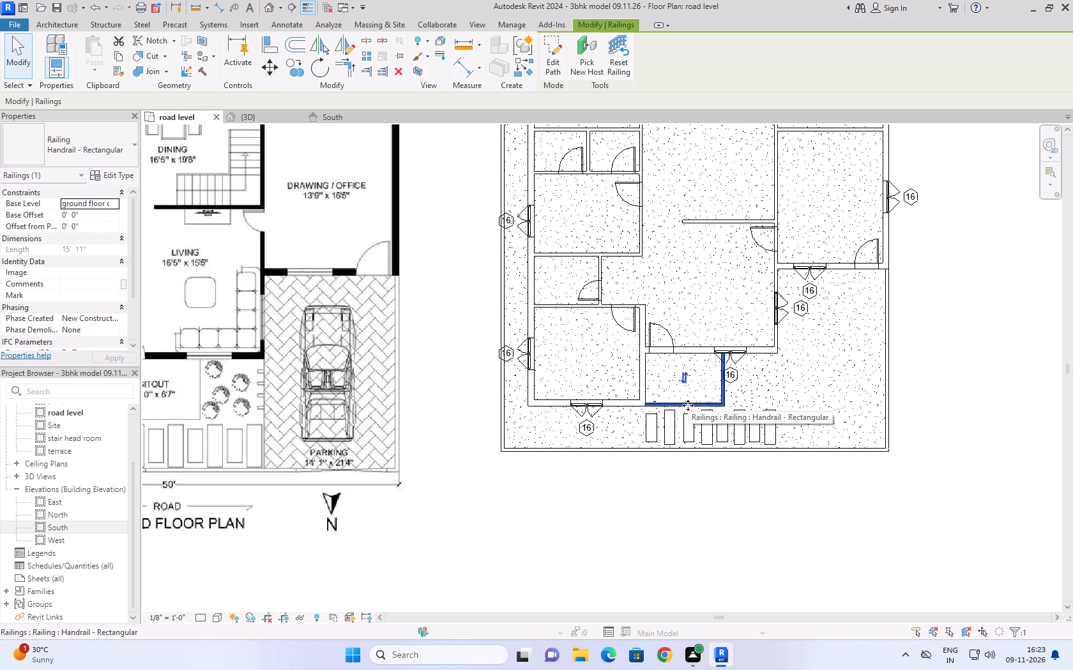
pyautogui.click(738, 501)
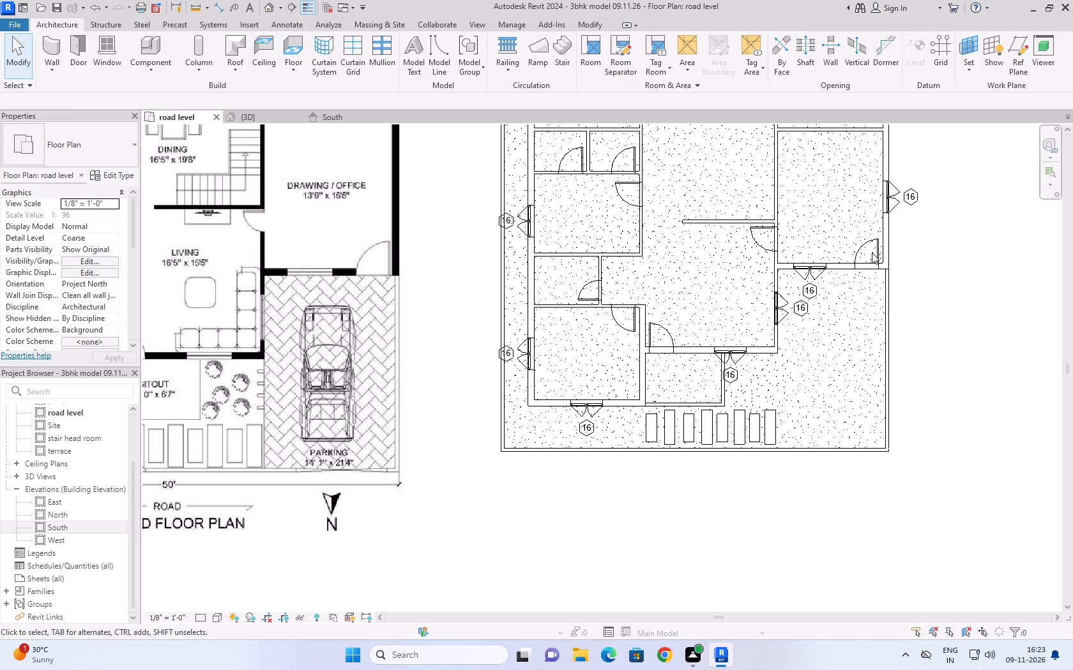
pyautogui.click(869, 246)
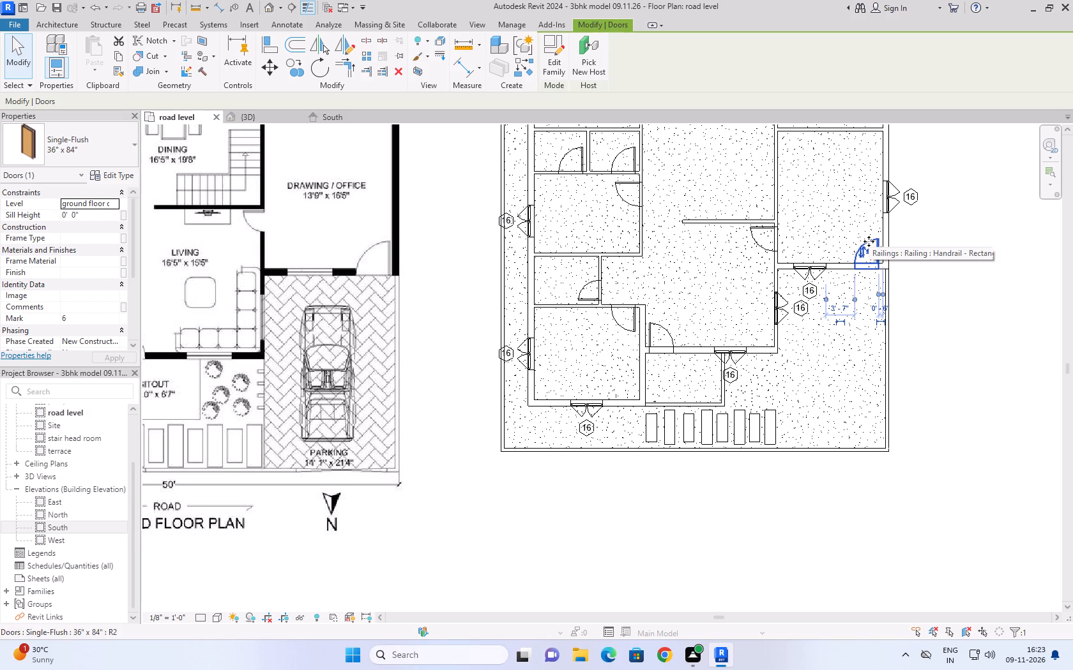
pyautogui.click(787, 558)
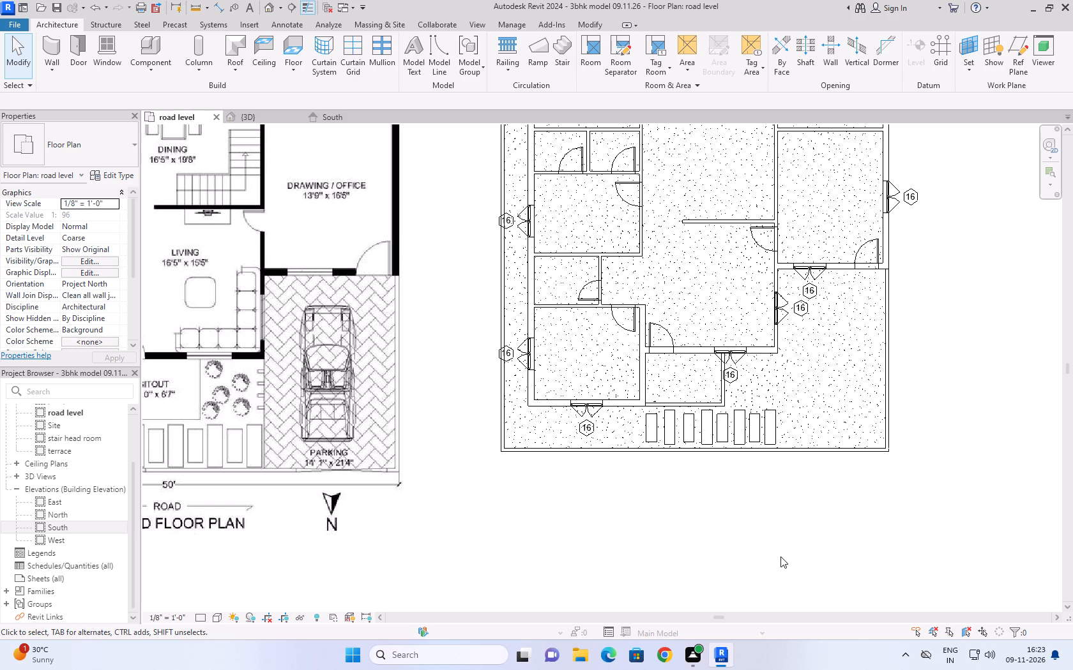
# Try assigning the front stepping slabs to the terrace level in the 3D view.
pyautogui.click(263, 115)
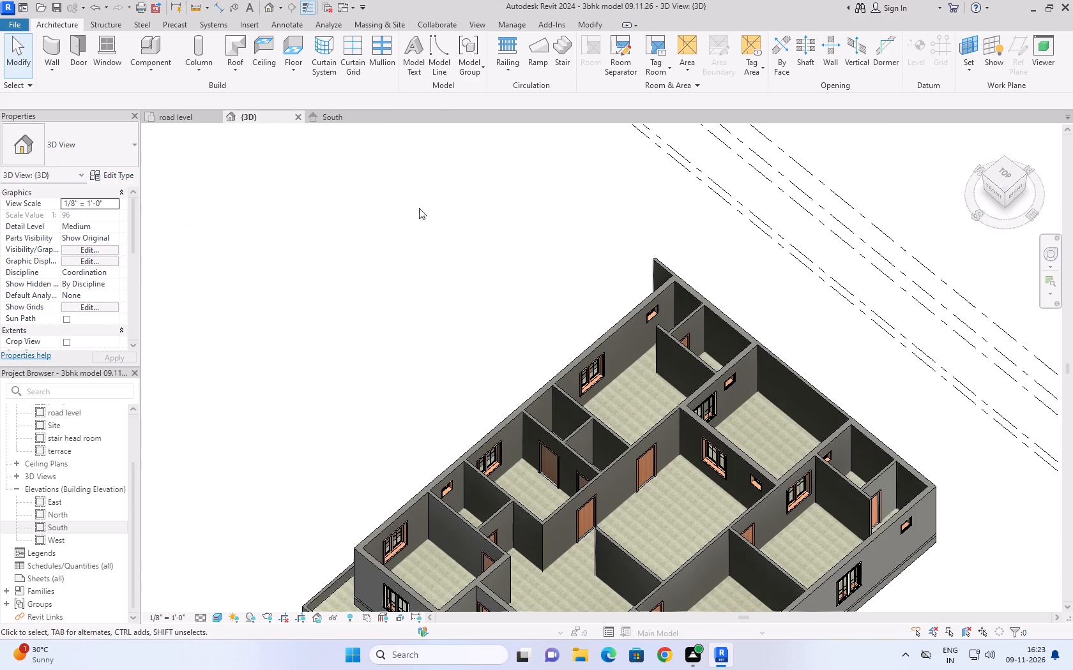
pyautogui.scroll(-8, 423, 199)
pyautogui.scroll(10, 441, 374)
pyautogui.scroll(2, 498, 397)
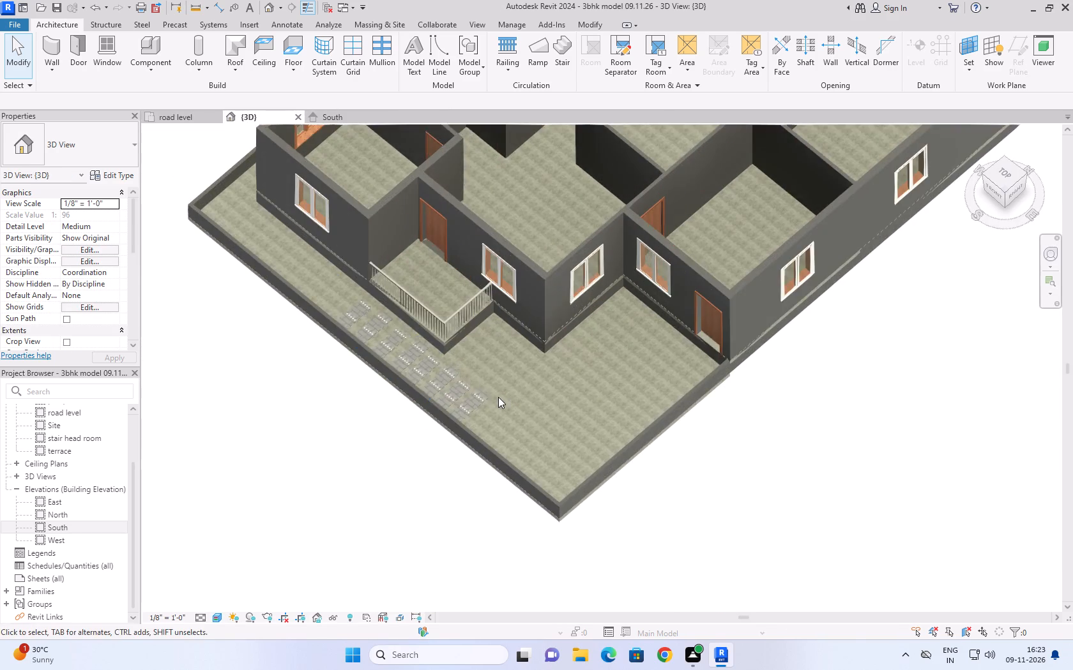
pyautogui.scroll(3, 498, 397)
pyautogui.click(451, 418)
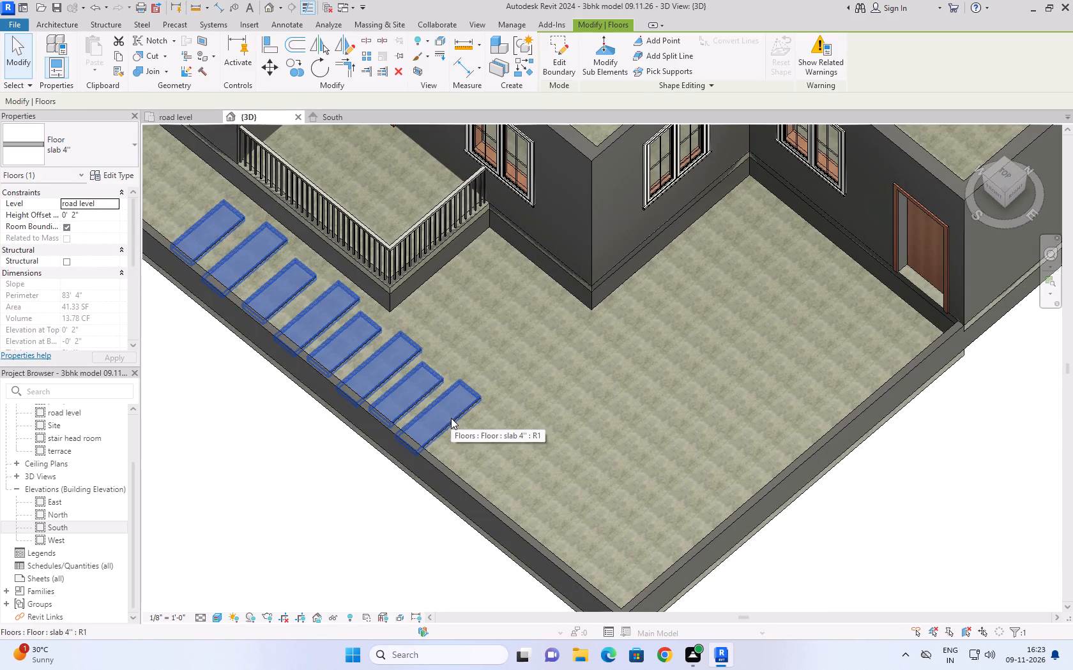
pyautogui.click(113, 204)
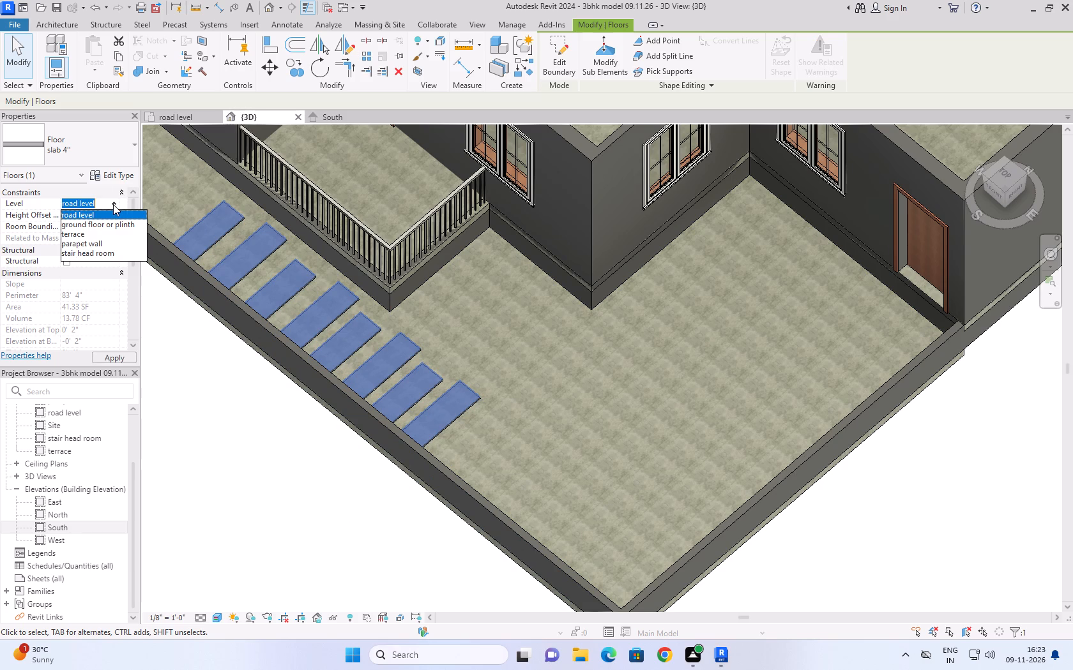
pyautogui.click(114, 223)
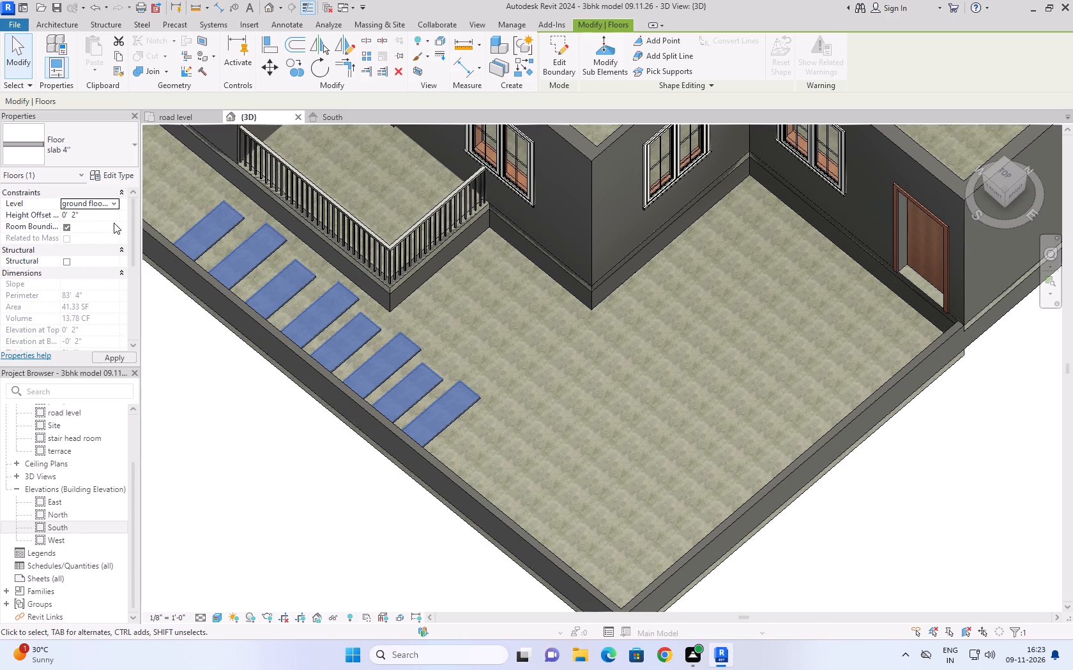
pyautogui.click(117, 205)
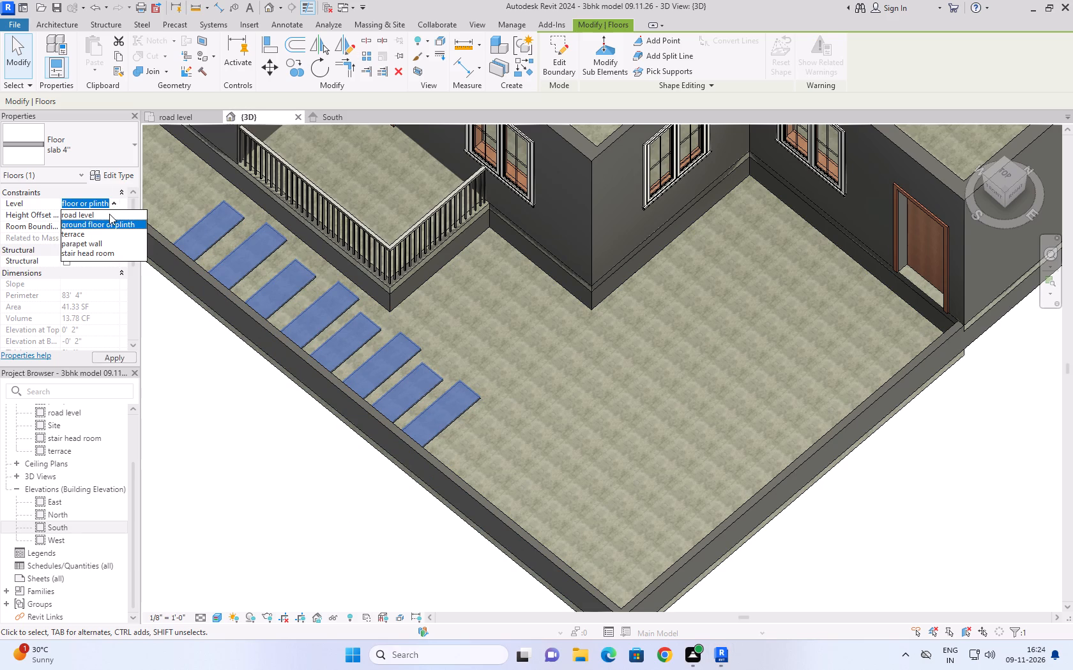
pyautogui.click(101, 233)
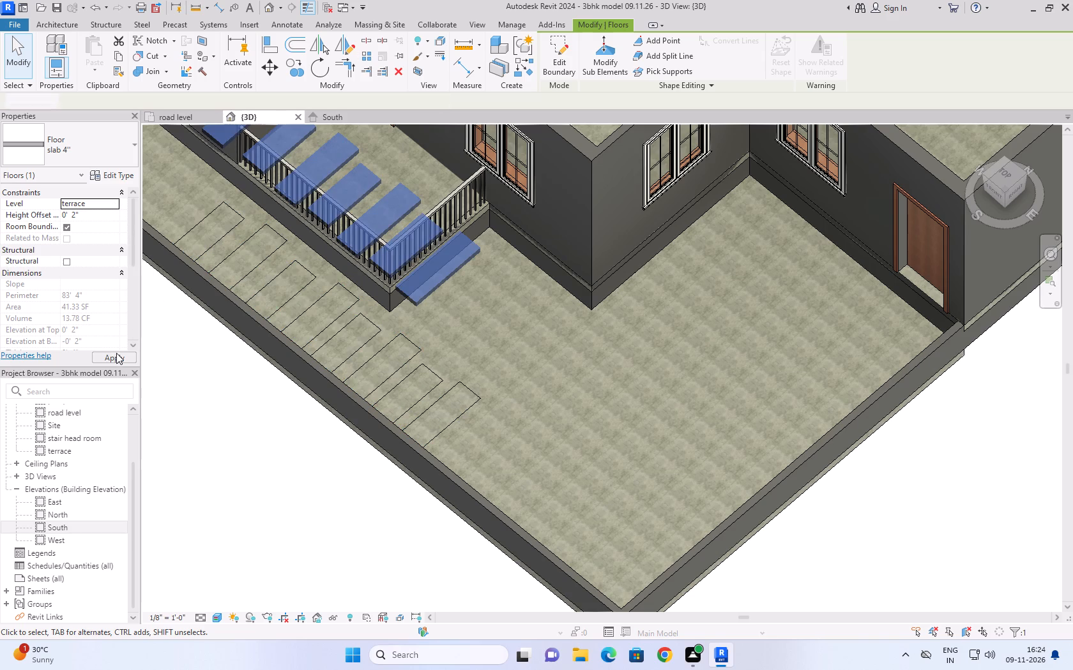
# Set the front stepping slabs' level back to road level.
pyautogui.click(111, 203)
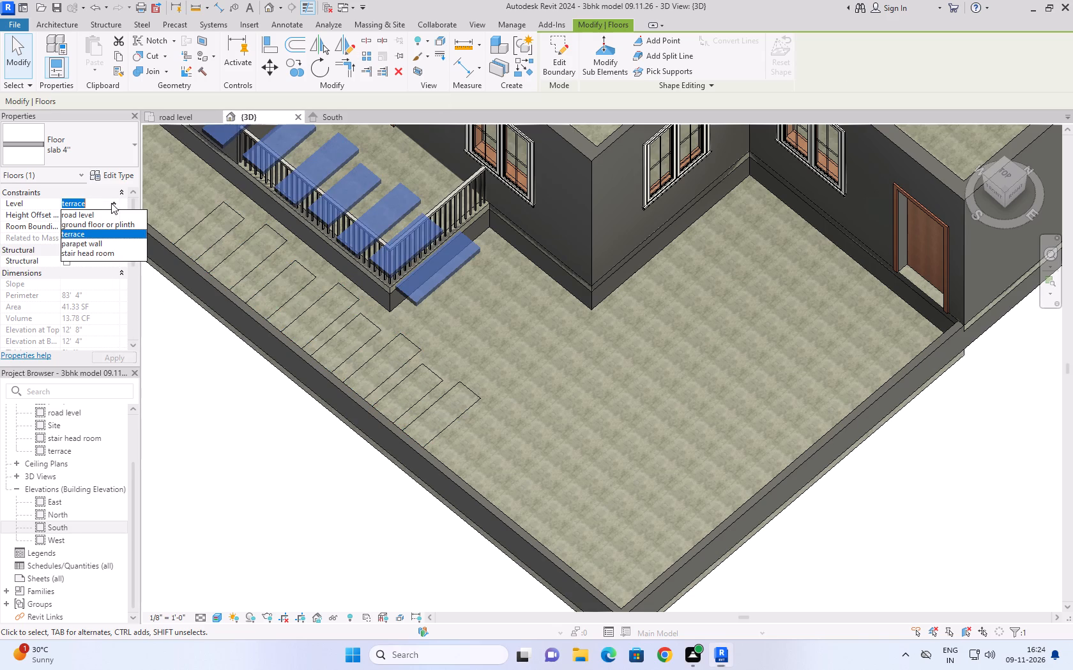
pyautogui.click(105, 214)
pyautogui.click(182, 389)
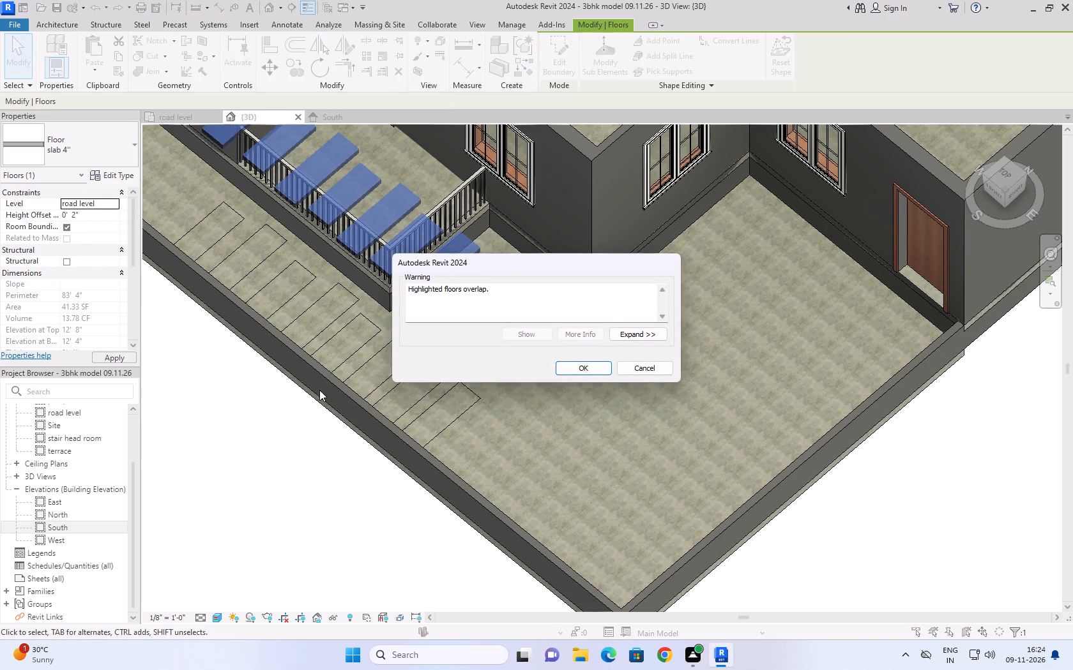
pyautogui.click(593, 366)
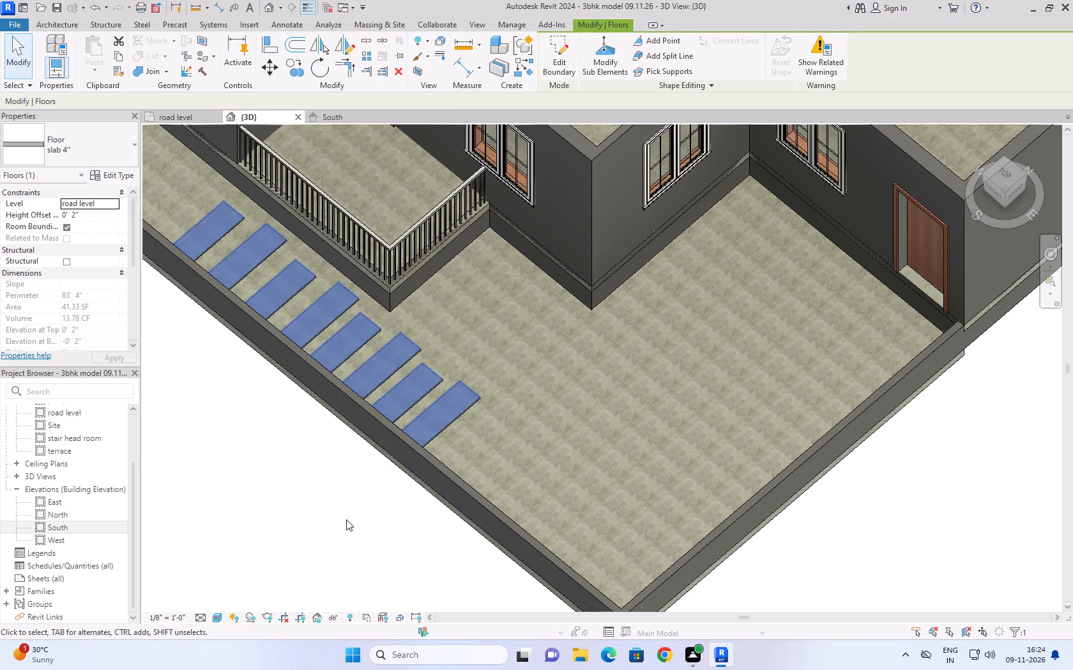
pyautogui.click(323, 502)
# Examine the 3D house from the front corner and the right side, checking the stepping slabs, sitout railing and plinth.
pyautogui.scroll(-2, 259, 466)
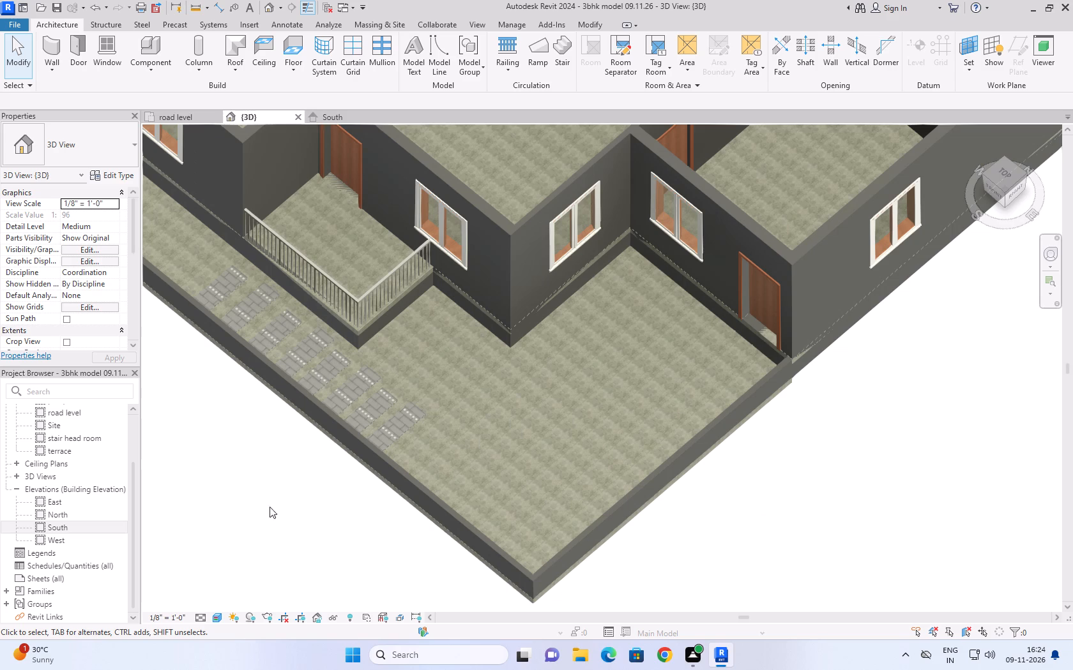
pyautogui.scroll(-3, 243, 460)
pyautogui.scroll(-3, 271, 503)
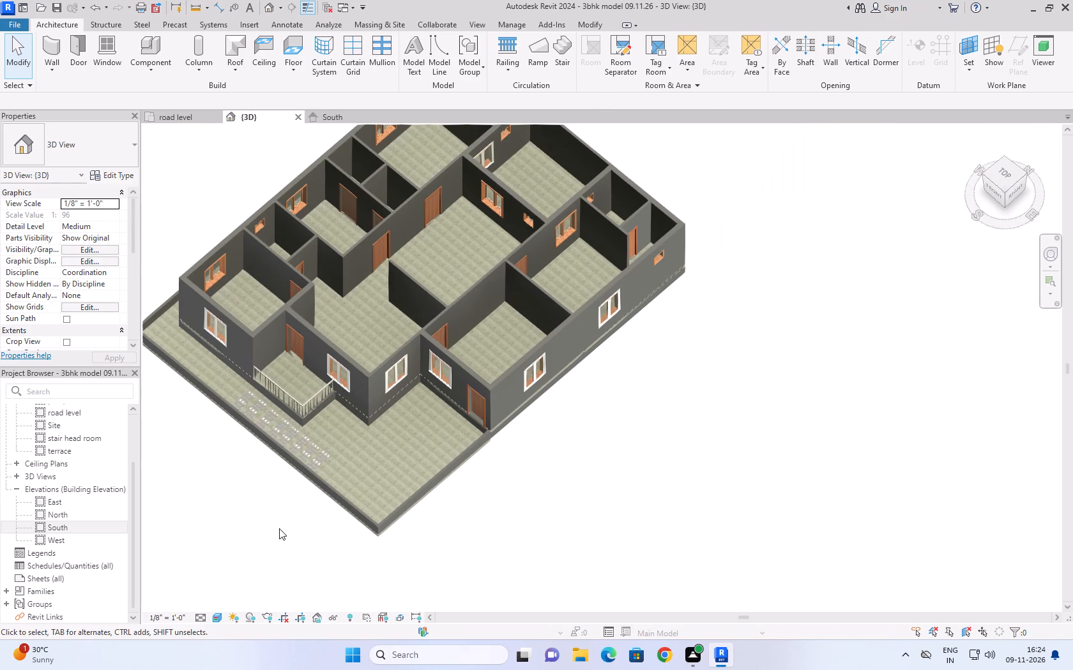
pyautogui.scroll(-3, 457, 538)
pyautogui.keyDown('shift'); pyautogui.moveTo(461, 542); pyautogui.dragTo(462, 514, button='middle'); pyautogui.keyUp('shift')
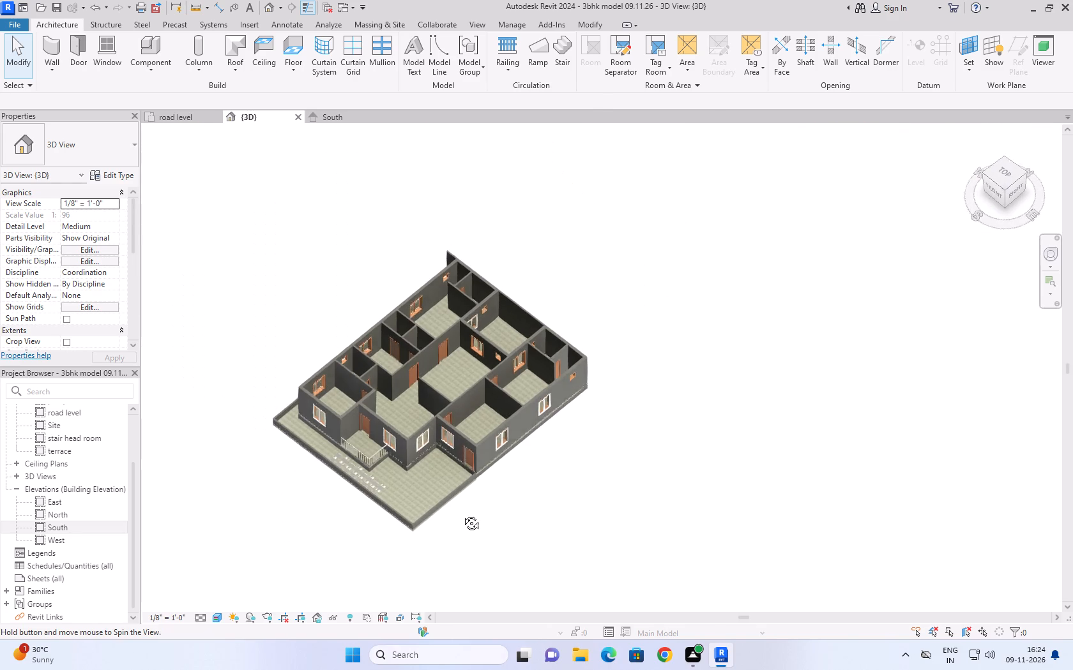
pyautogui.keyDown('shift'); pyautogui.moveTo(462, 514); pyautogui.dragTo(353, 352, button='middle'); pyautogui.keyUp('shift')
pyautogui.keyDown('shift'); pyautogui.scroll(-1, 436, 324); pyautogui.keyUp('shift')
pyautogui.scroll(8, 249, 447)
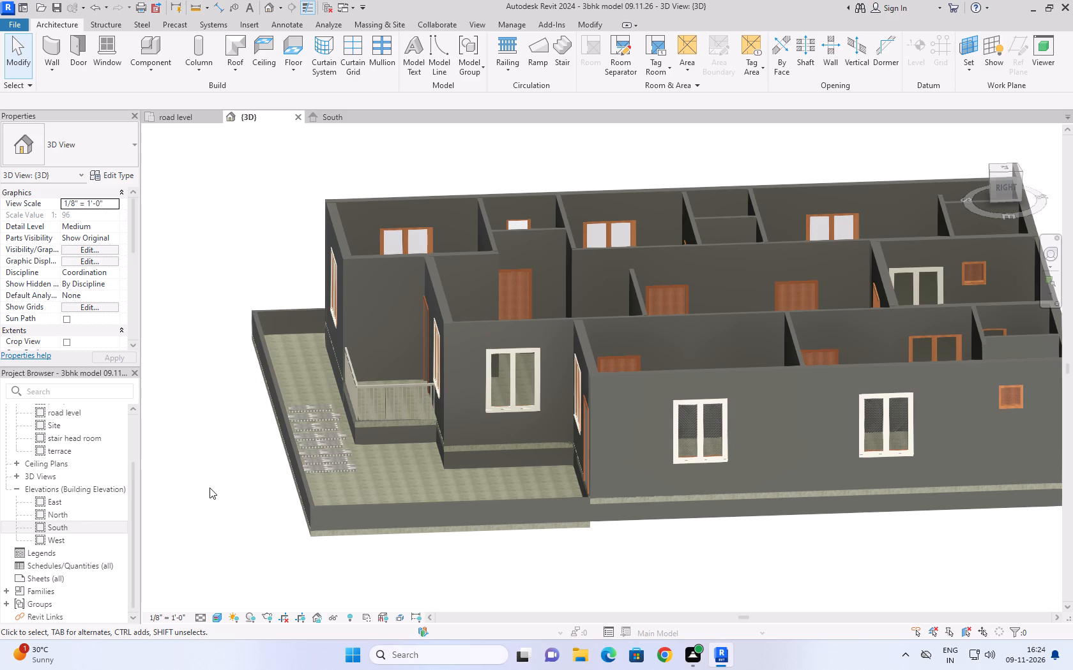
pyautogui.keyDown('shift'); pyautogui.moveTo(210, 486); pyautogui.dragTo(218, 562, button='middle'); pyautogui.keyUp('shift')
pyautogui.scroll(-7, 205, 426)
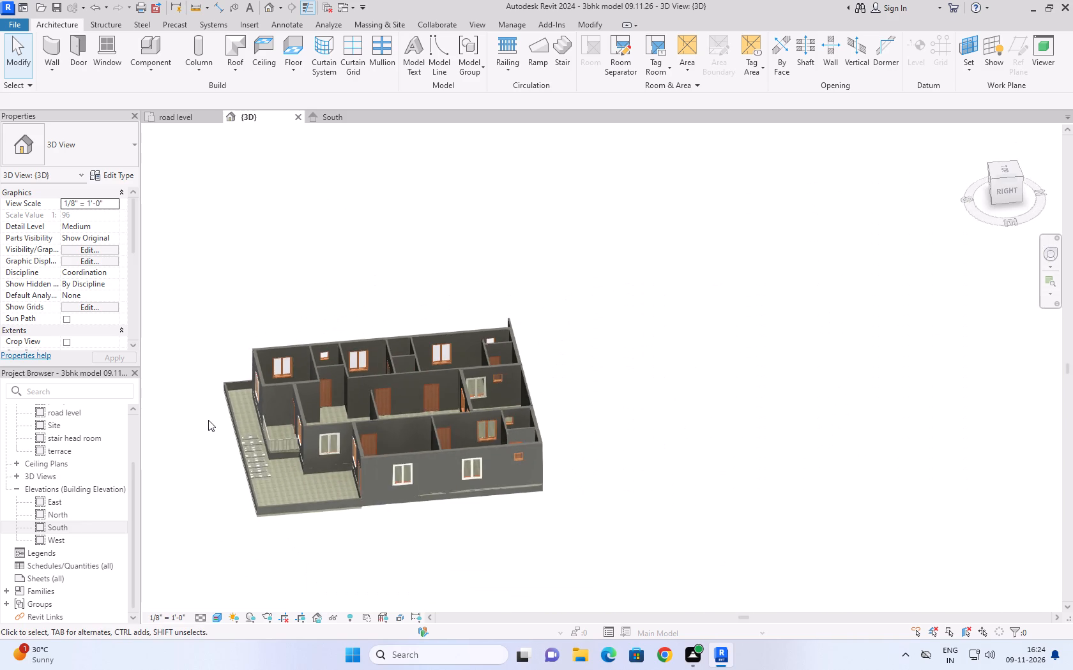
pyautogui.keyDown('shift'); pyautogui.moveTo(209, 419); pyautogui.dragTo(297, 568, button='middle'); pyautogui.keyUp('shift')
pyautogui.scroll(8, 341, 471)
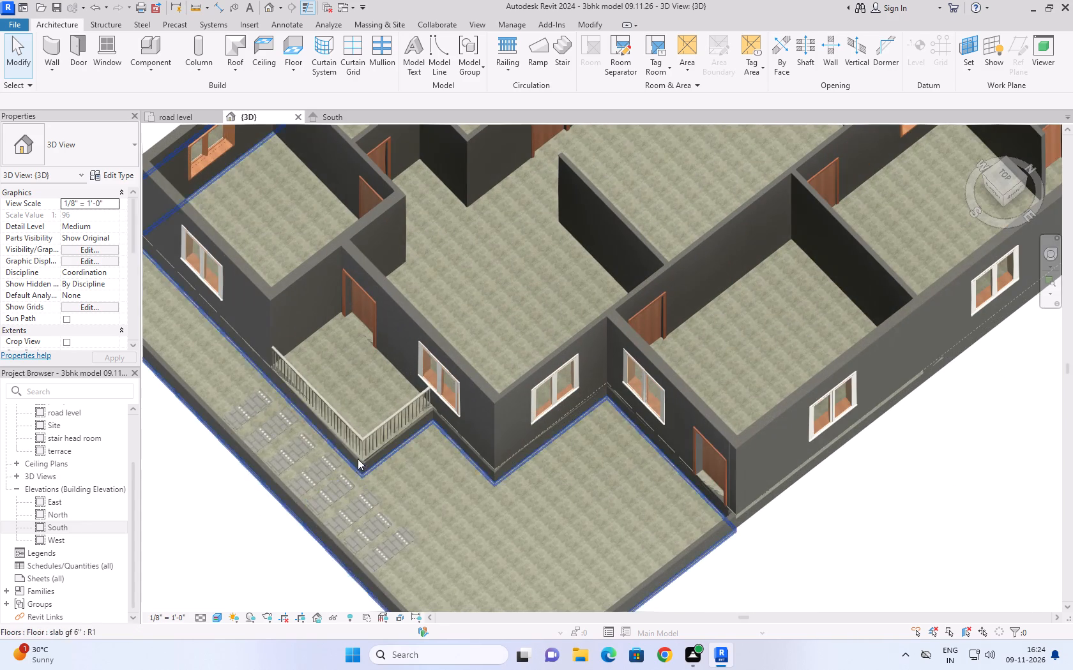
pyautogui.click(828, 523)
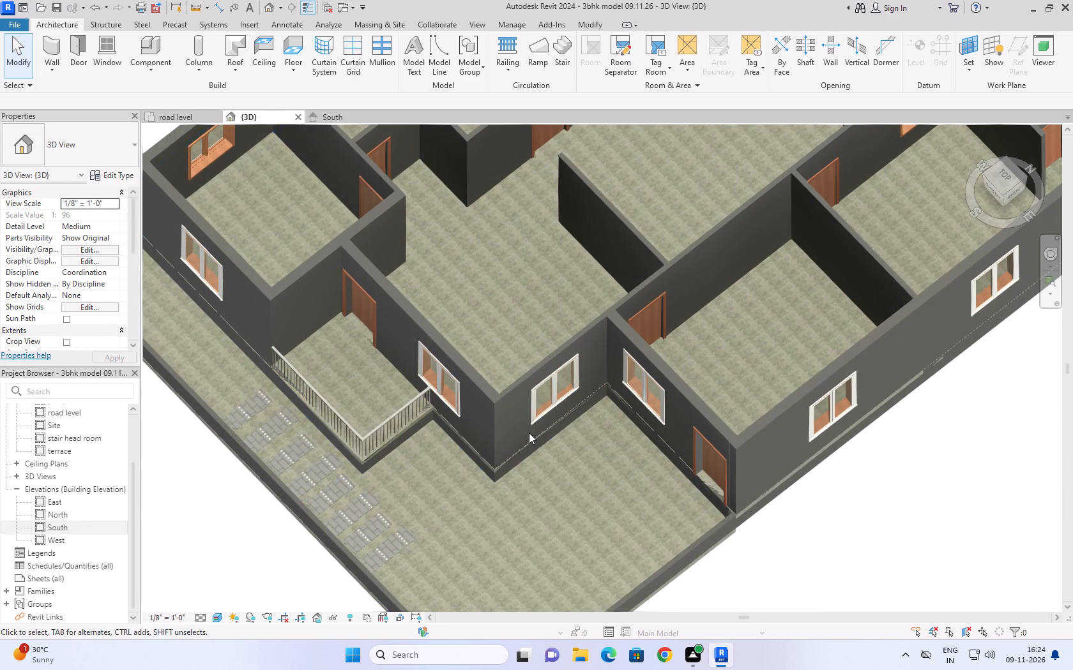
# Examine the interior and rear rooms of the 3D house from above, checking partitions, doors and windows.
pyautogui.moveTo(515, 323); pyautogui.dragTo(411, 507, button='middle')
pyautogui.scroll(-3, 411, 507)
pyautogui.scroll(1, 471, 408)
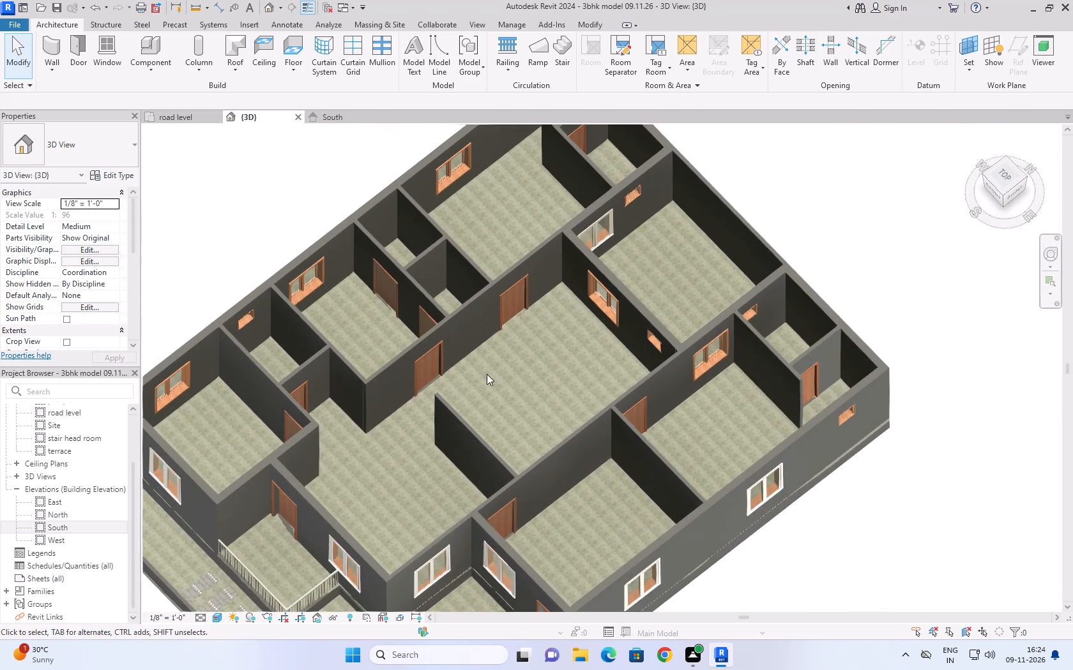
pyautogui.moveTo(492, 366); pyautogui.dragTo(428, 454, button='middle')
pyautogui.scroll(-4, 429, 453)
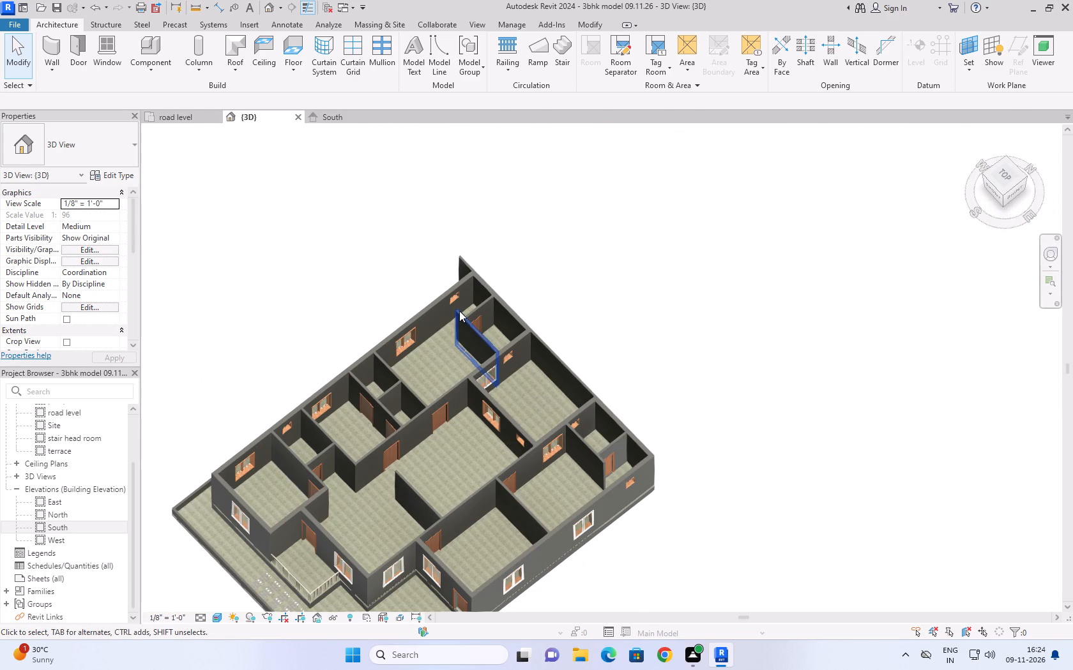
pyautogui.scroll(8, 460, 308)
pyautogui.scroll(-5, 598, 430)
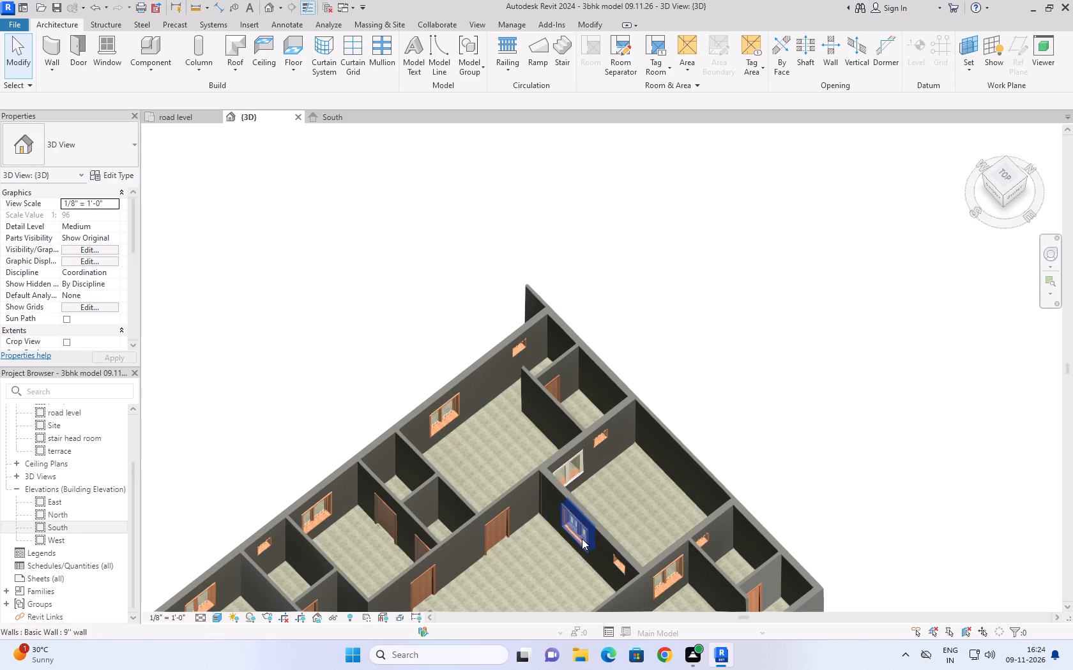
pyautogui.scroll(-4, 848, 380)
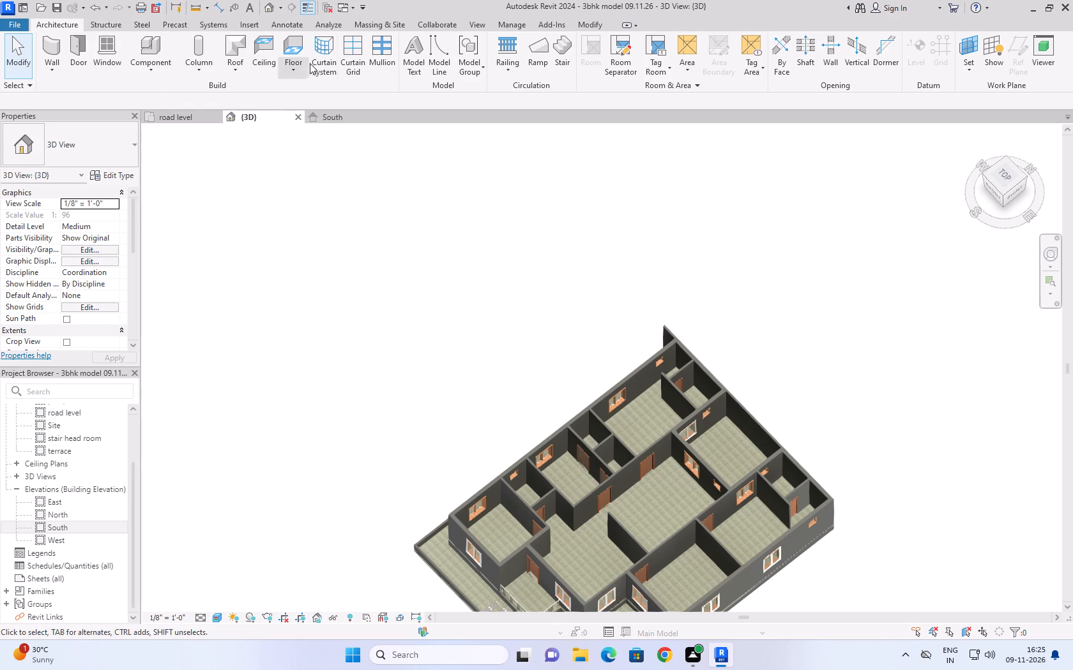
# With the Mullion tool active, view the house from the top and set the visual style to Wireframe.
pyautogui.click(381, 54)
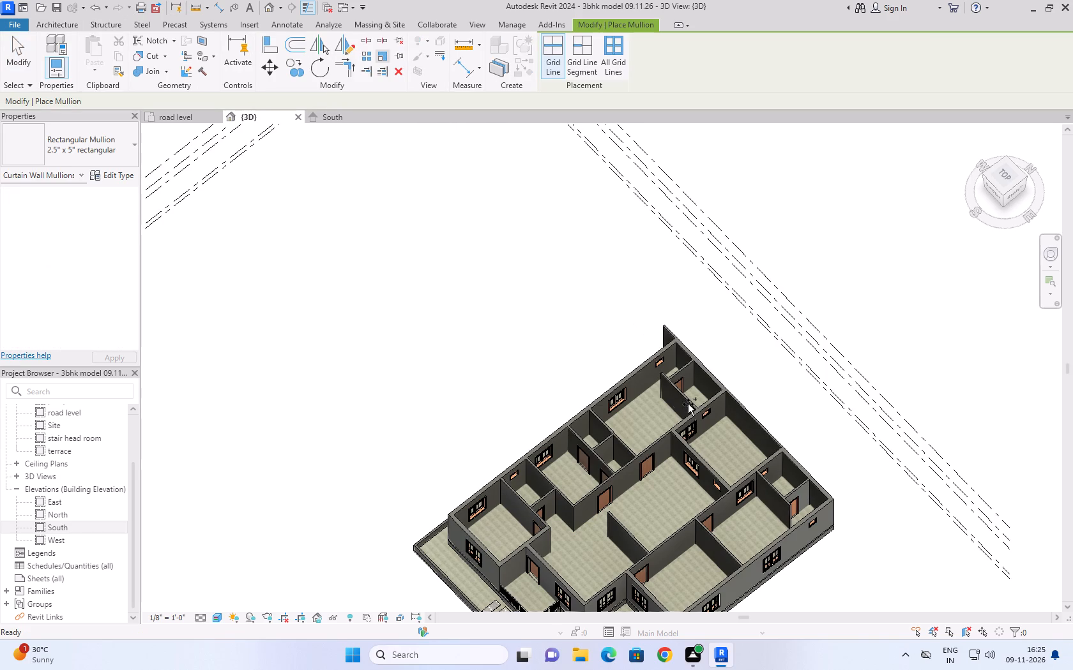
pyautogui.click(1006, 174)
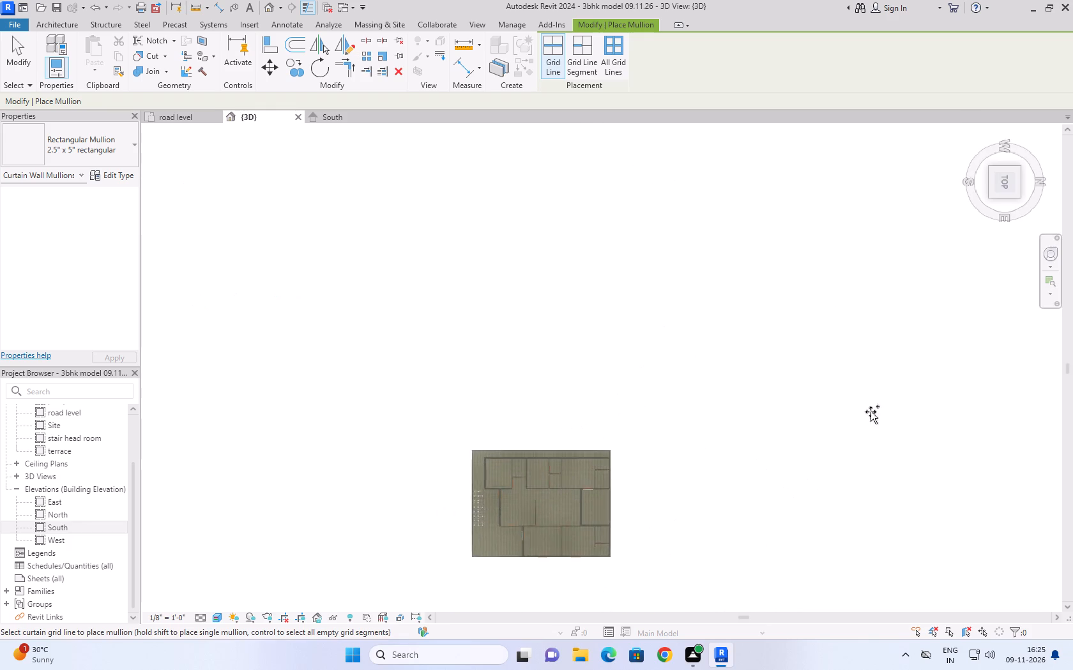
pyautogui.scroll(12, 725, 459)
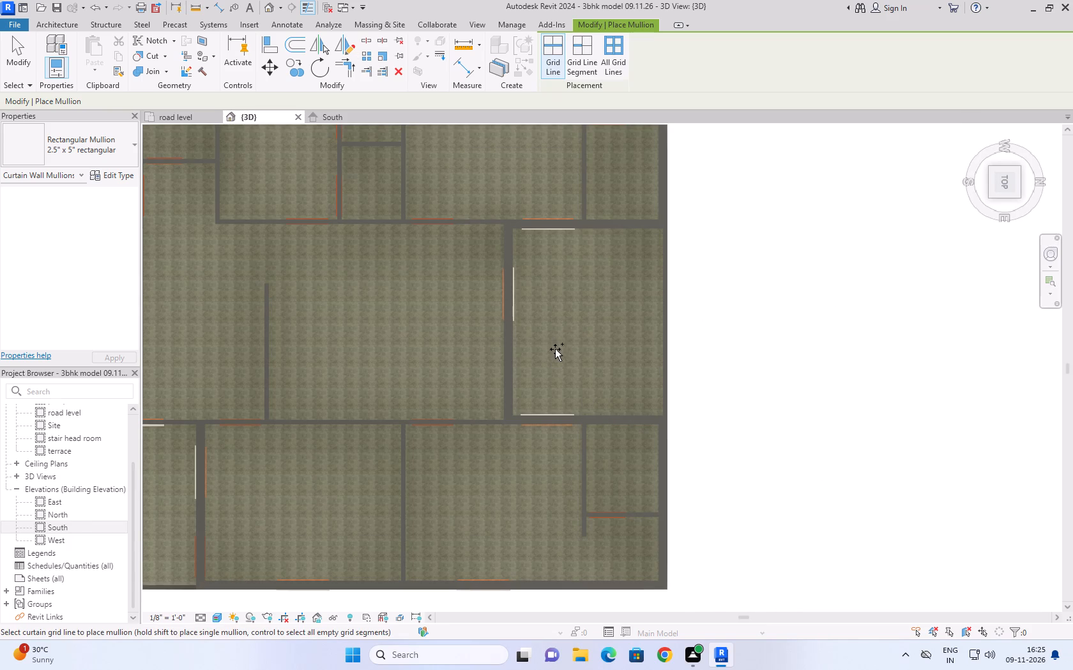
pyautogui.click(211, 616)
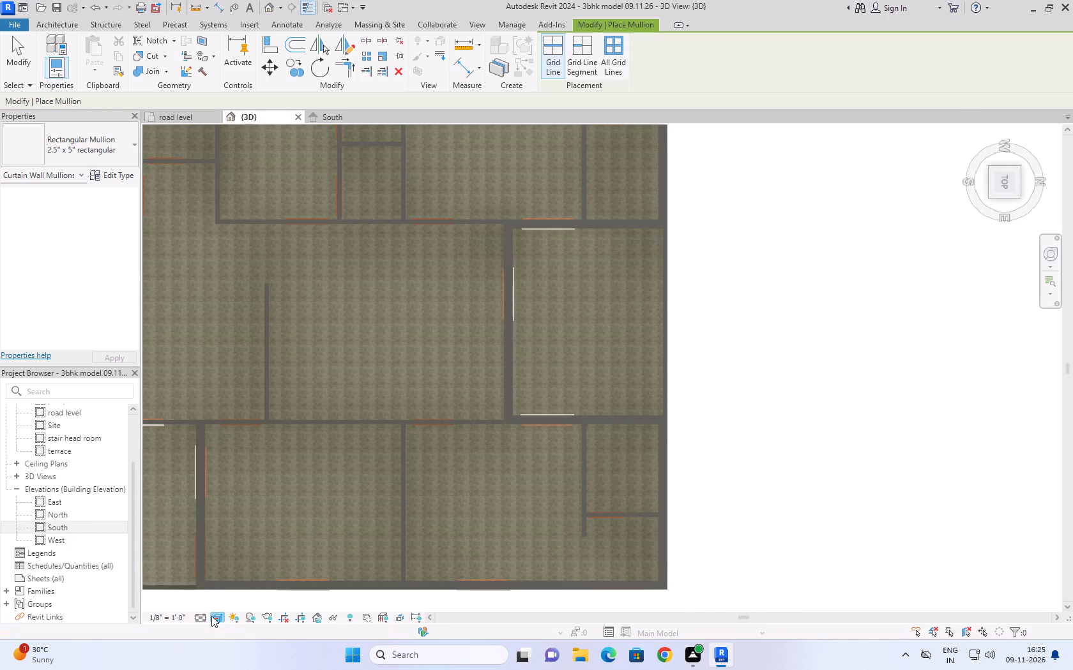
pyautogui.click(226, 551)
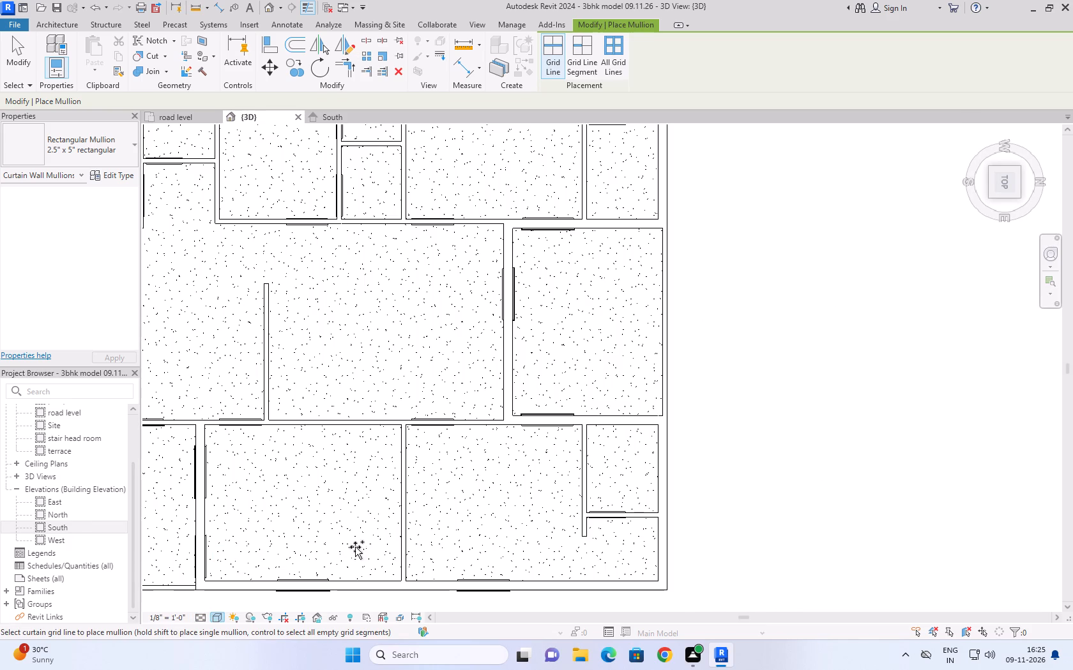
pyautogui.click(220, 617)
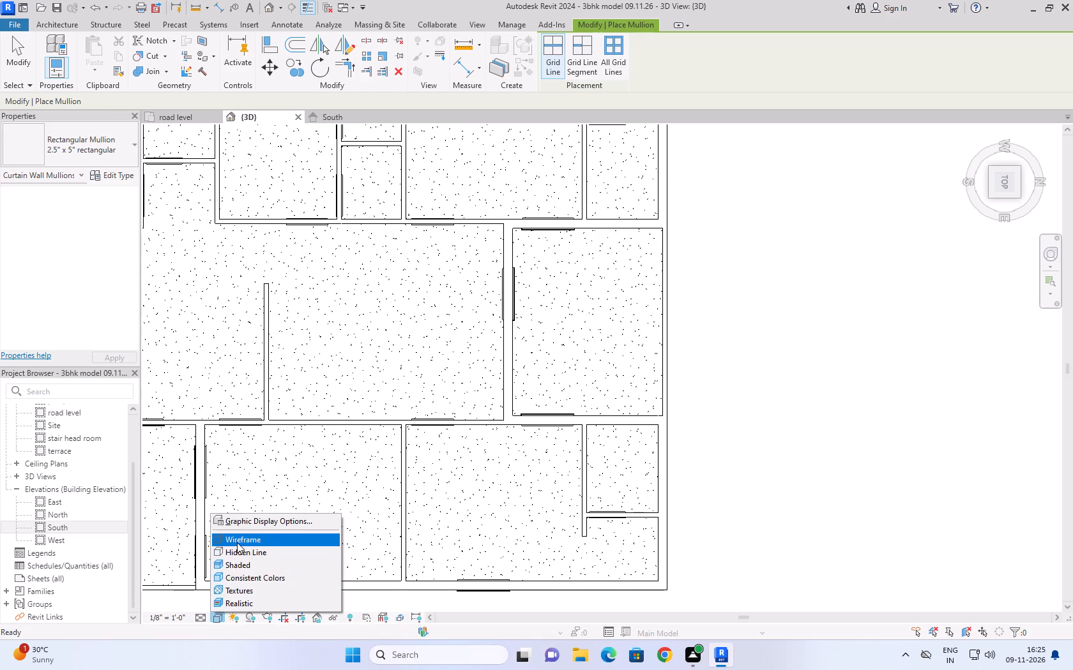
pyautogui.click(238, 536)
pyautogui.scroll(6, 609, 356)
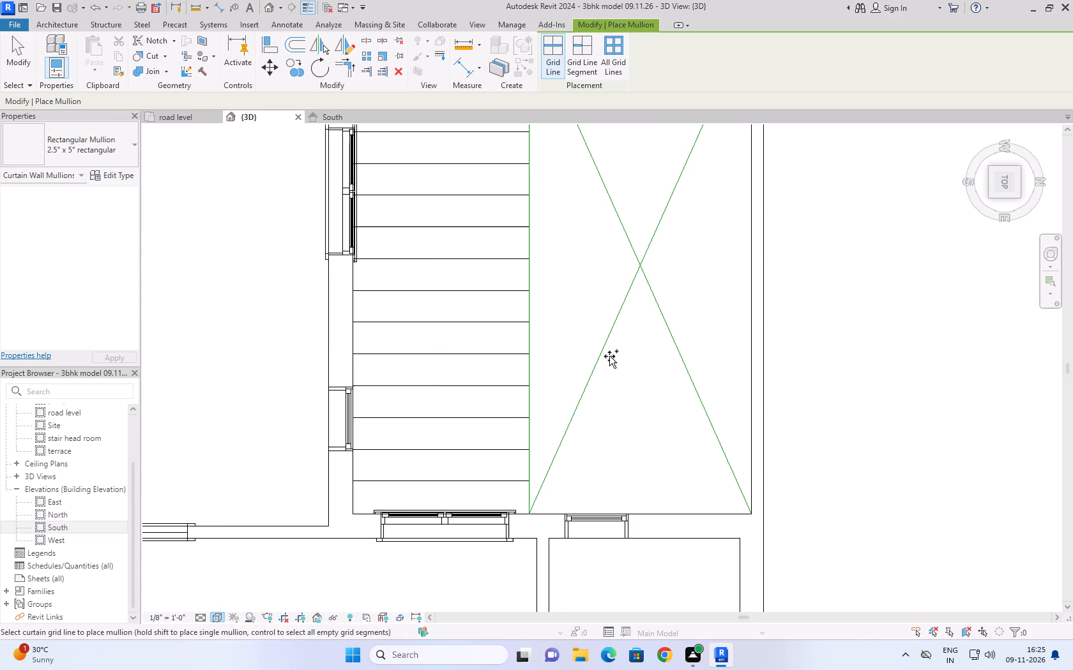
pyautogui.scroll(1, 609, 356)
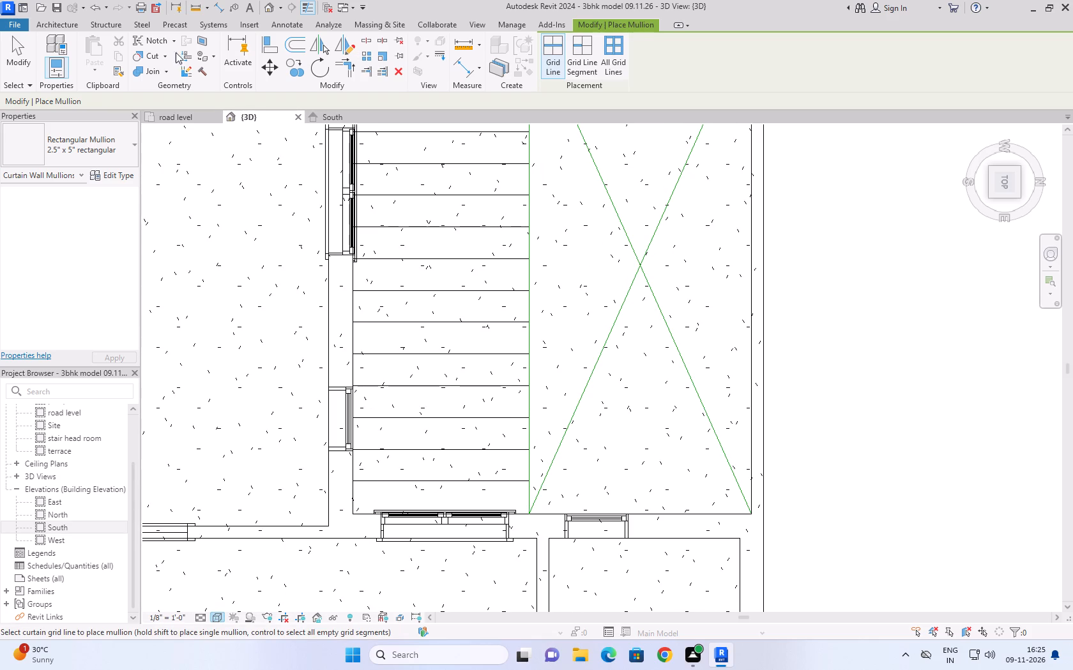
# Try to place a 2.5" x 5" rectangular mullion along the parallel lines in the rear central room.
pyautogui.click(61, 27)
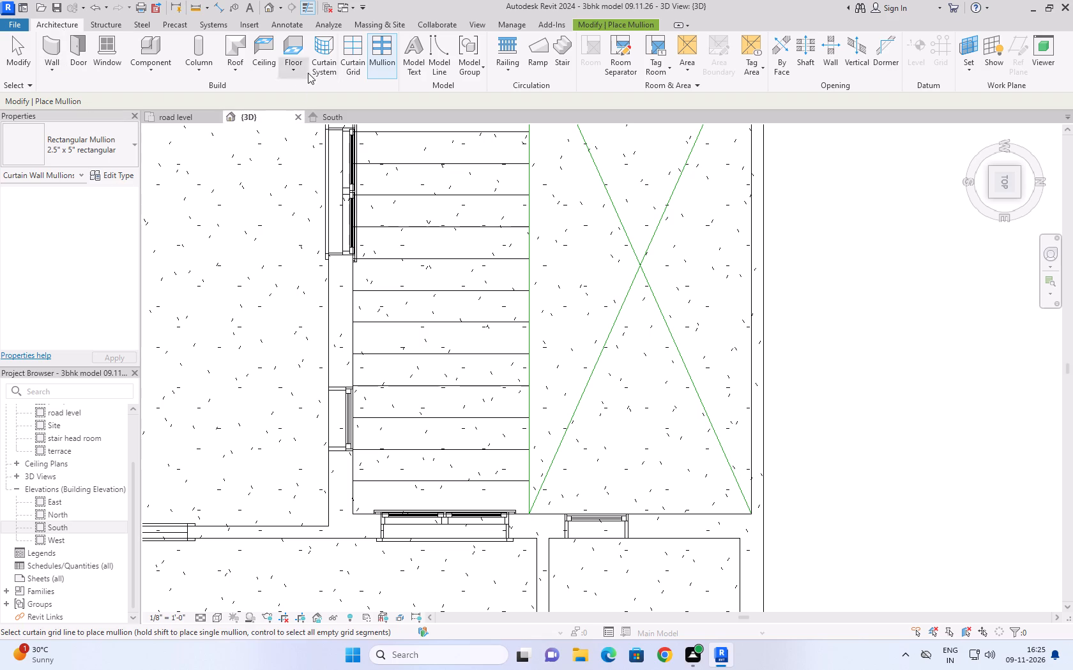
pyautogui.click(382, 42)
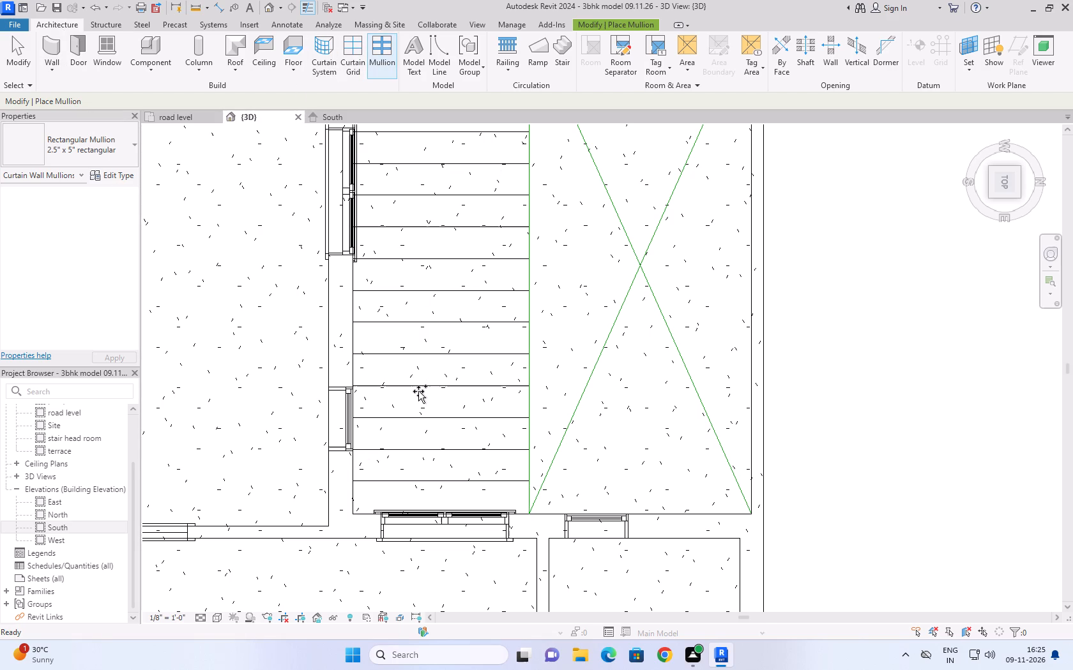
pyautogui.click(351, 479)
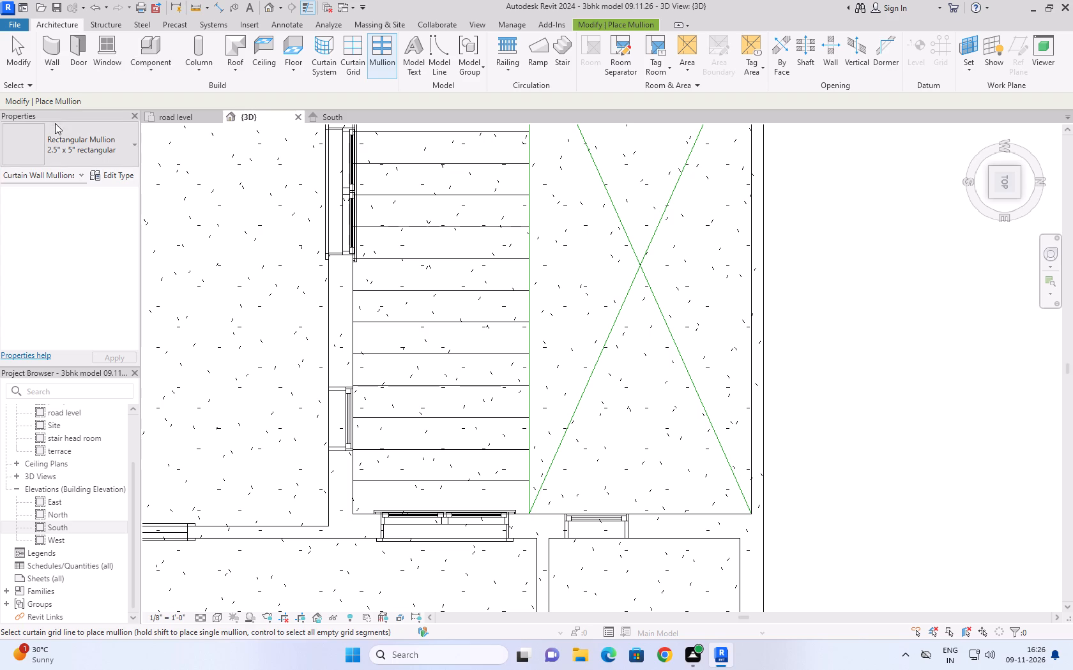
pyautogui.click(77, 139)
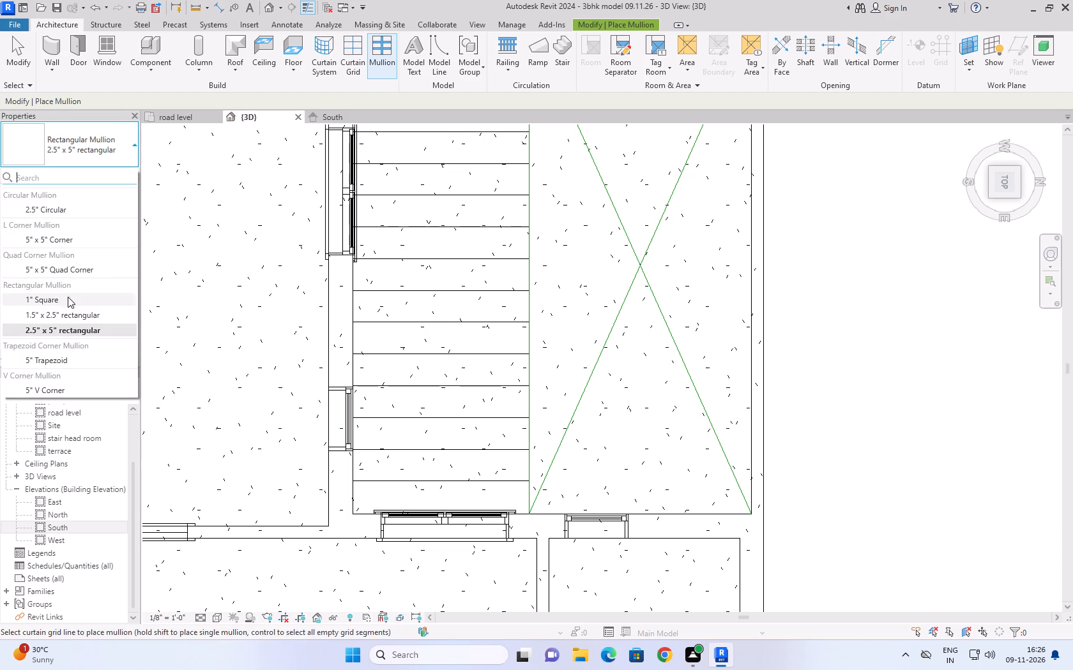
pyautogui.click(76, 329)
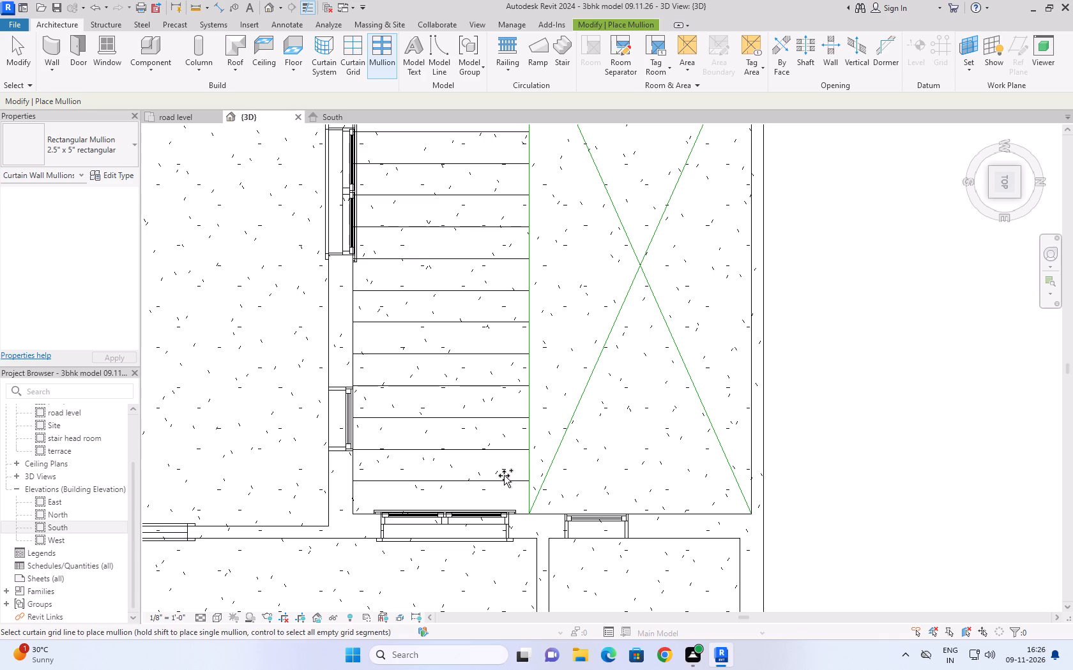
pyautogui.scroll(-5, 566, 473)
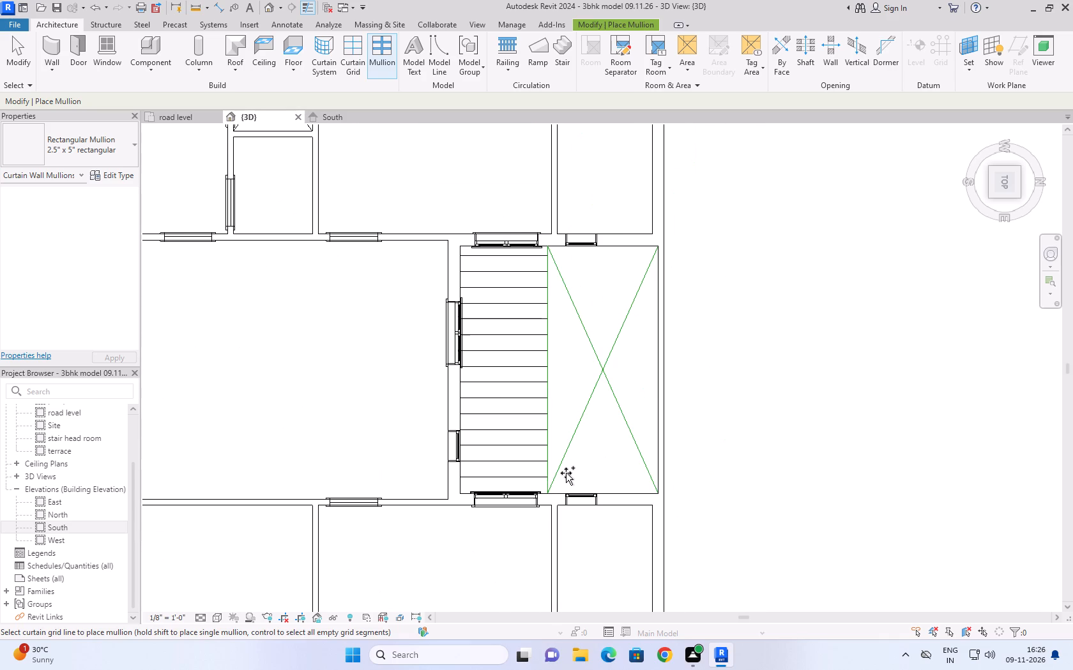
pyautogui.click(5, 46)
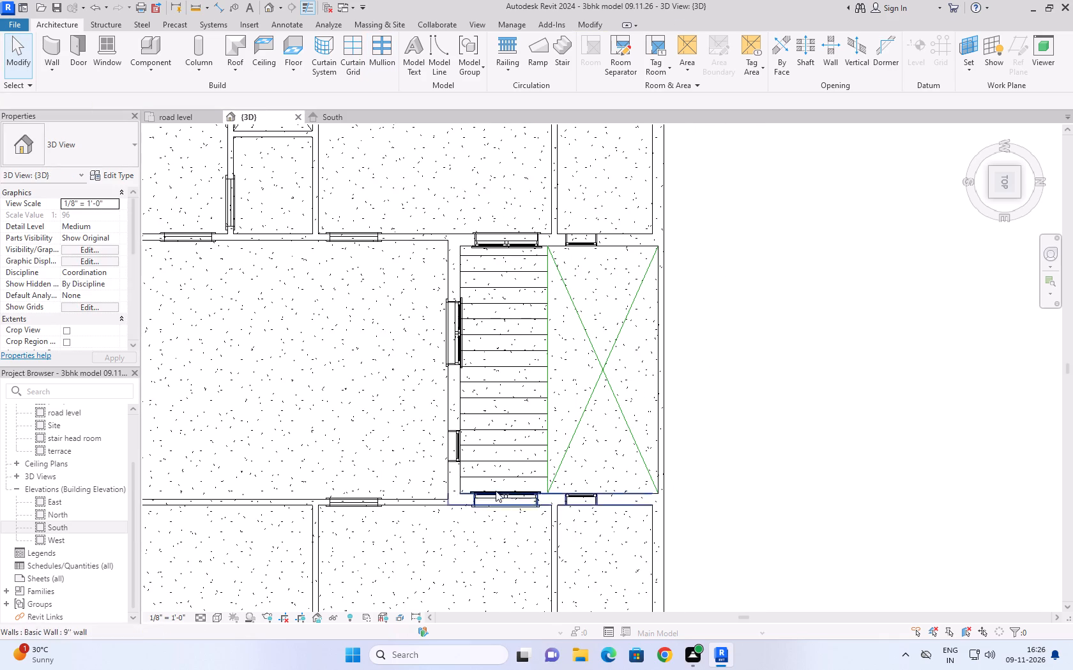
# Inspect the properties of one of the parallel model lines in the rear central room.
pyautogui.scroll(-4, 610, 449)
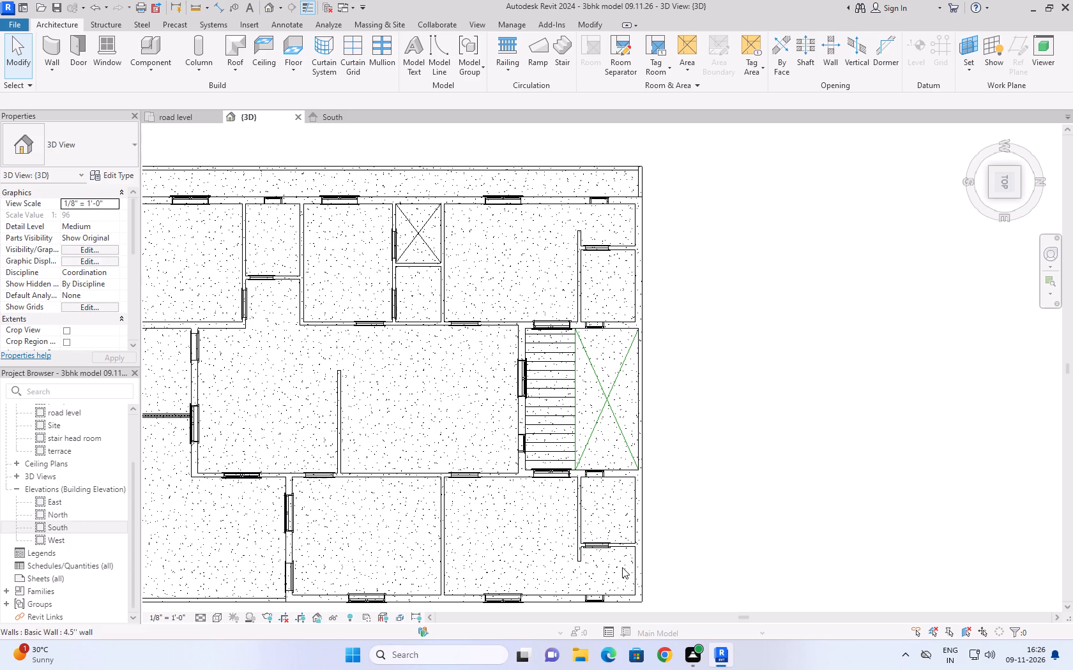
pyautogui.scroll(3, 627, 449)
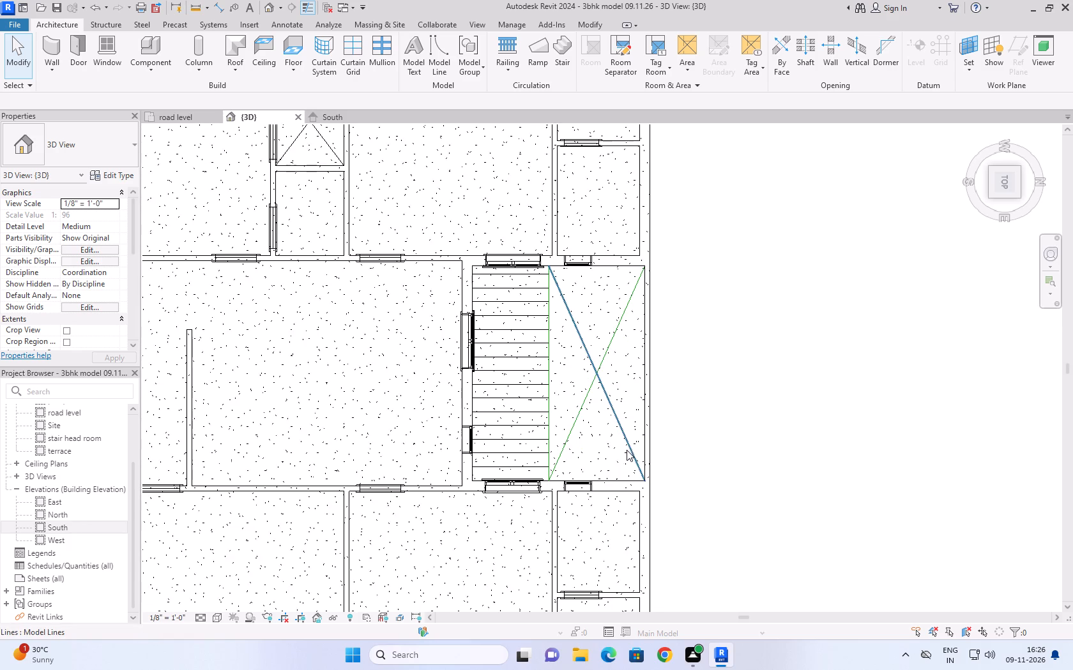
pyautogui.scroll(3, 505, 444)
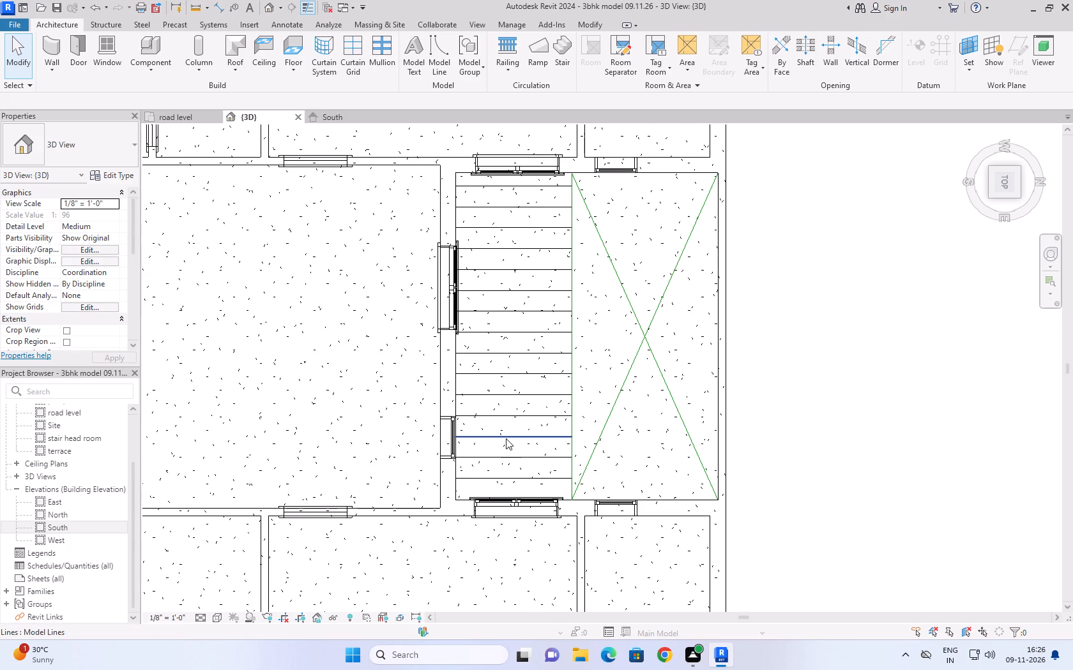
pyautogui.click(506, 438)
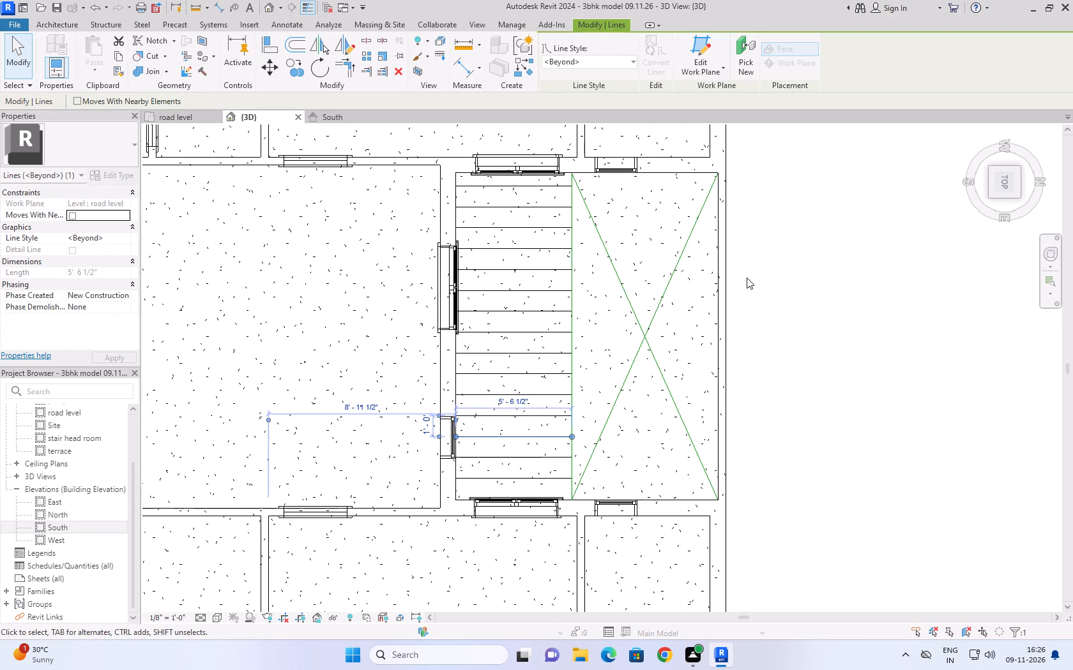
pyautogui.click(748, 277)
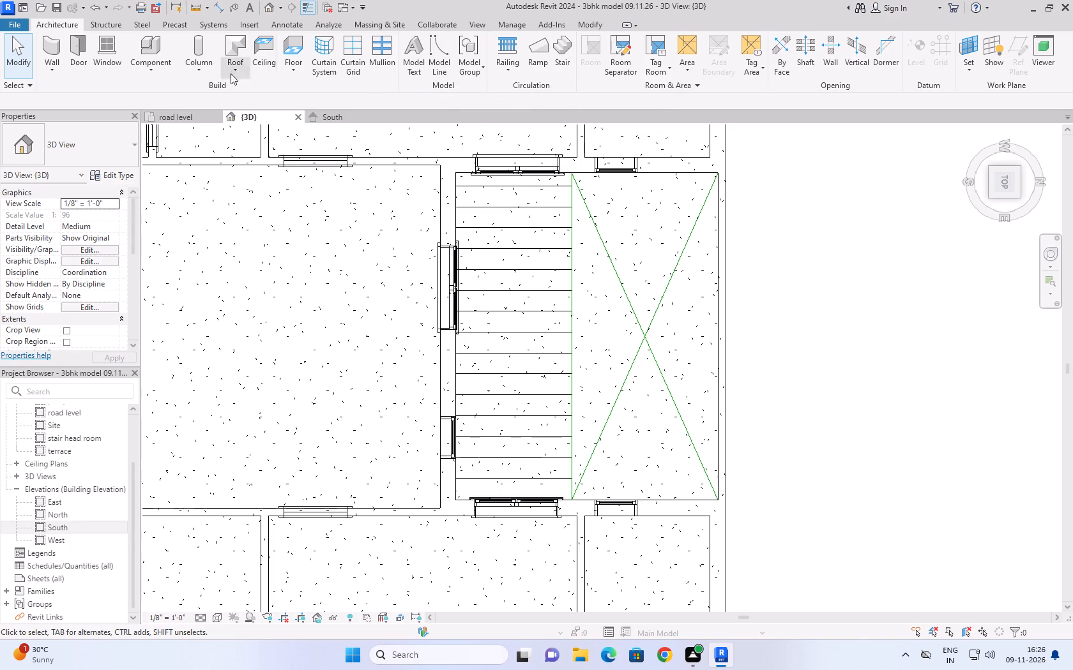
# Restart the Mullion tool and save the project.
pyautogui.click(374, 44)
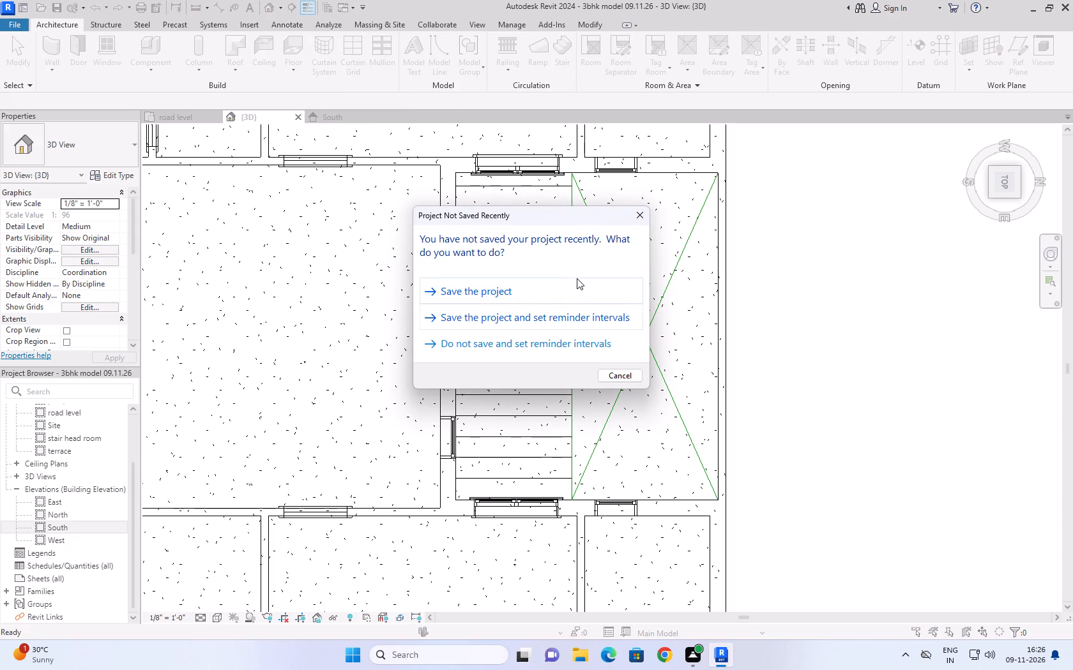
pyautogui.click(578, 285)
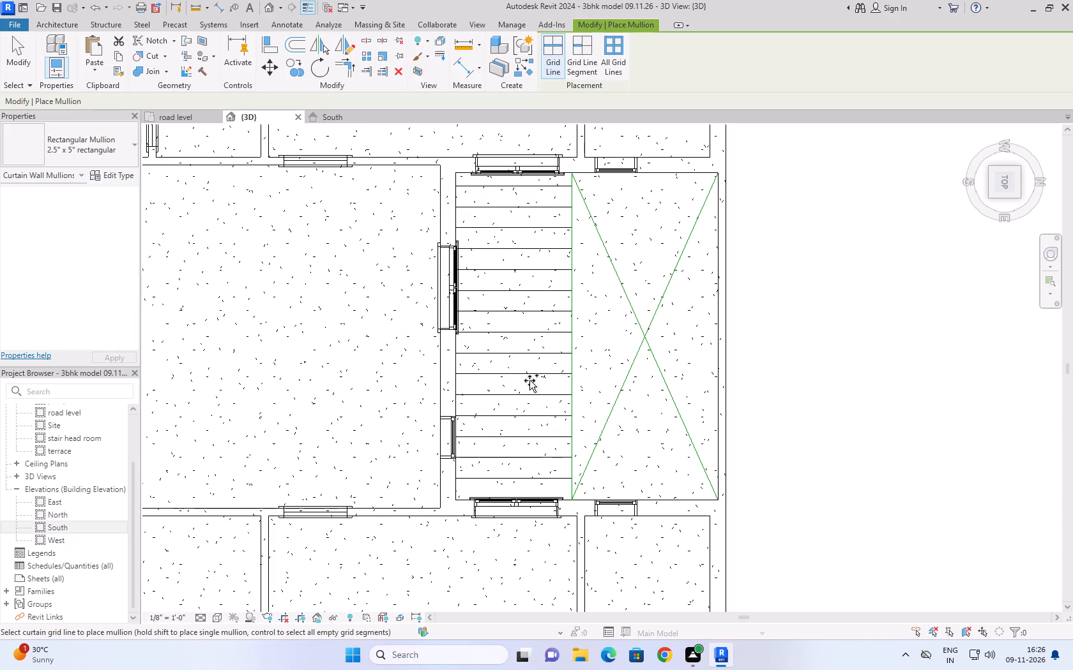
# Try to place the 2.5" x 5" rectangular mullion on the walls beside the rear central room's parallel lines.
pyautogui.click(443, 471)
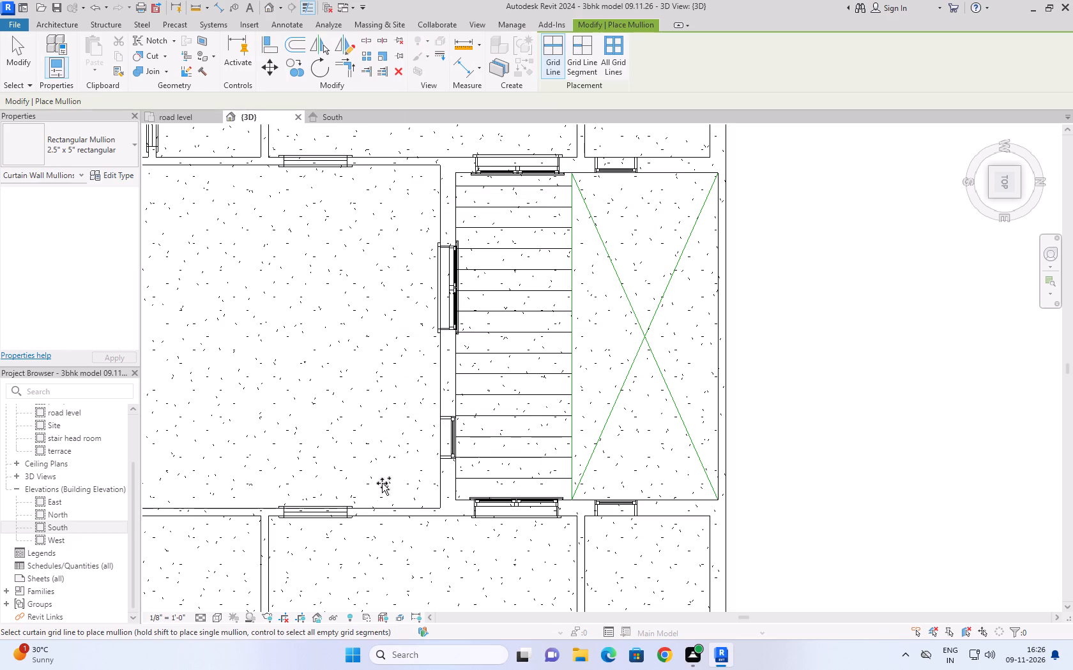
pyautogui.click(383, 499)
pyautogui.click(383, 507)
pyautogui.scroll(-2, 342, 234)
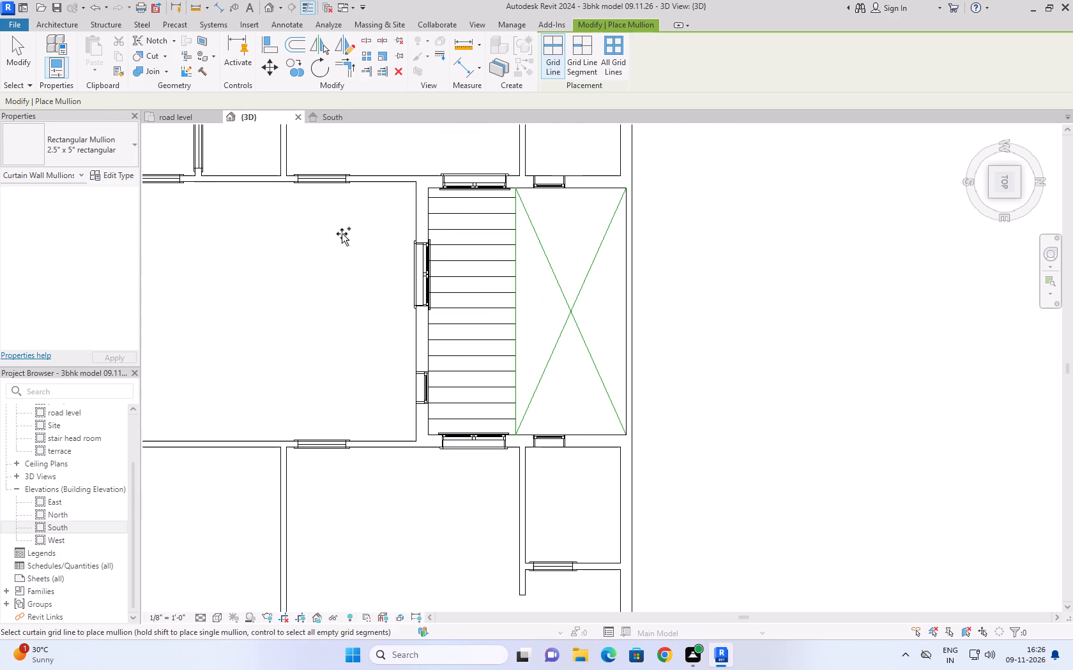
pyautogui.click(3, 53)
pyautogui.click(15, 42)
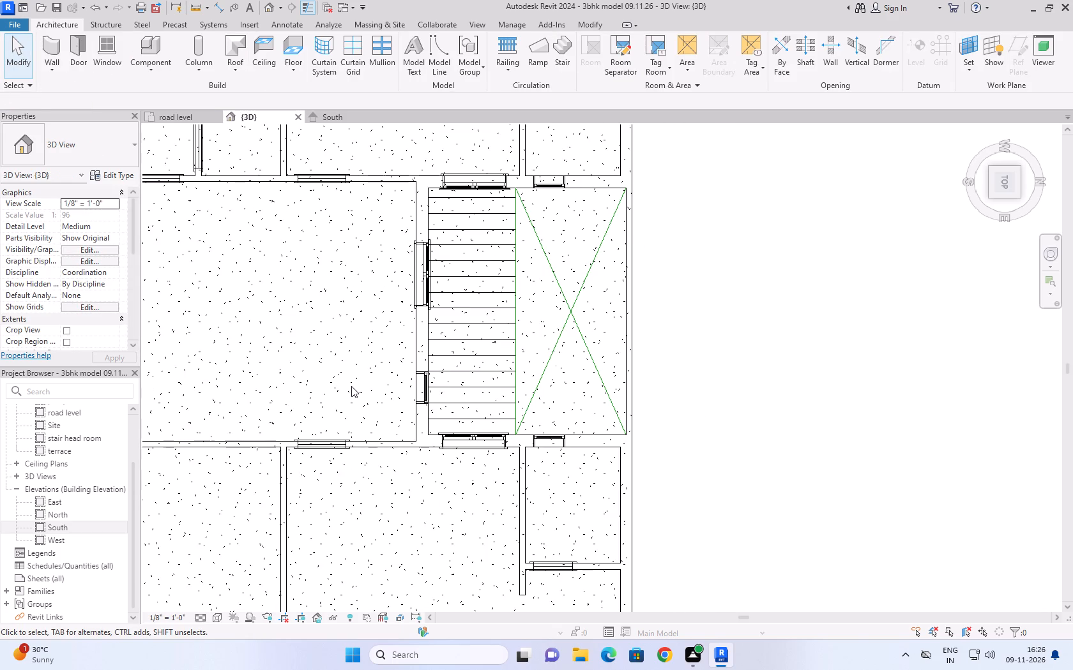
# Start an in-place model component in the Casework category, keeping the default name.
pyautogui.click(146, 64)
pyautogui.click(166, 114)
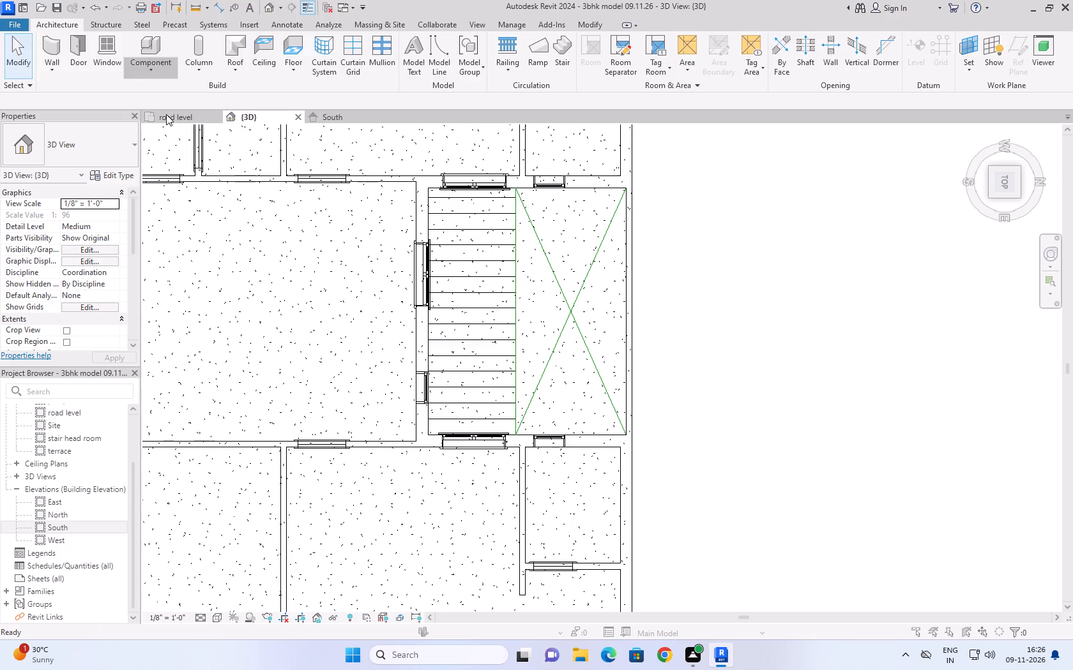
pyautogui.click(547, 205)
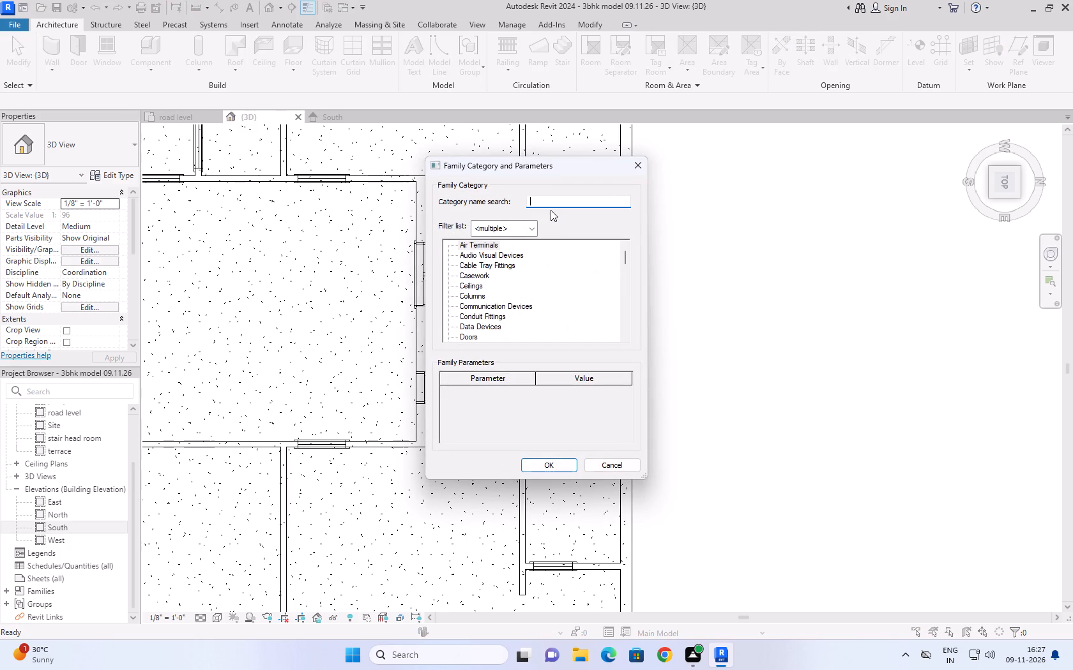
pyautogui.write('pi')
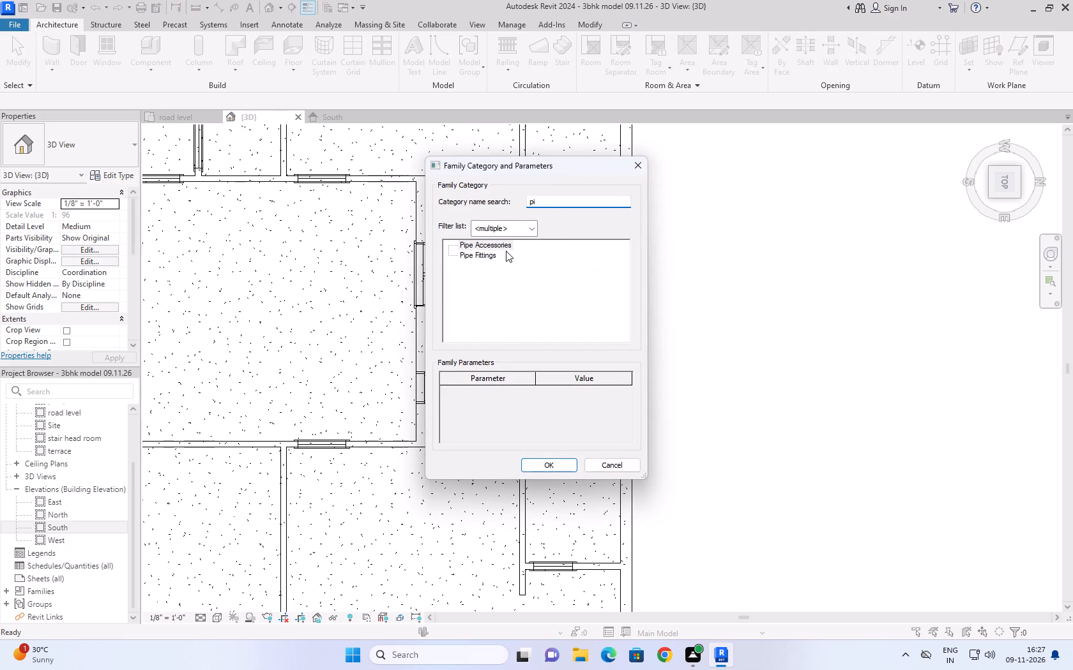
pyautogui.press('BackSpace')
pyautogui.press('BackSpace')
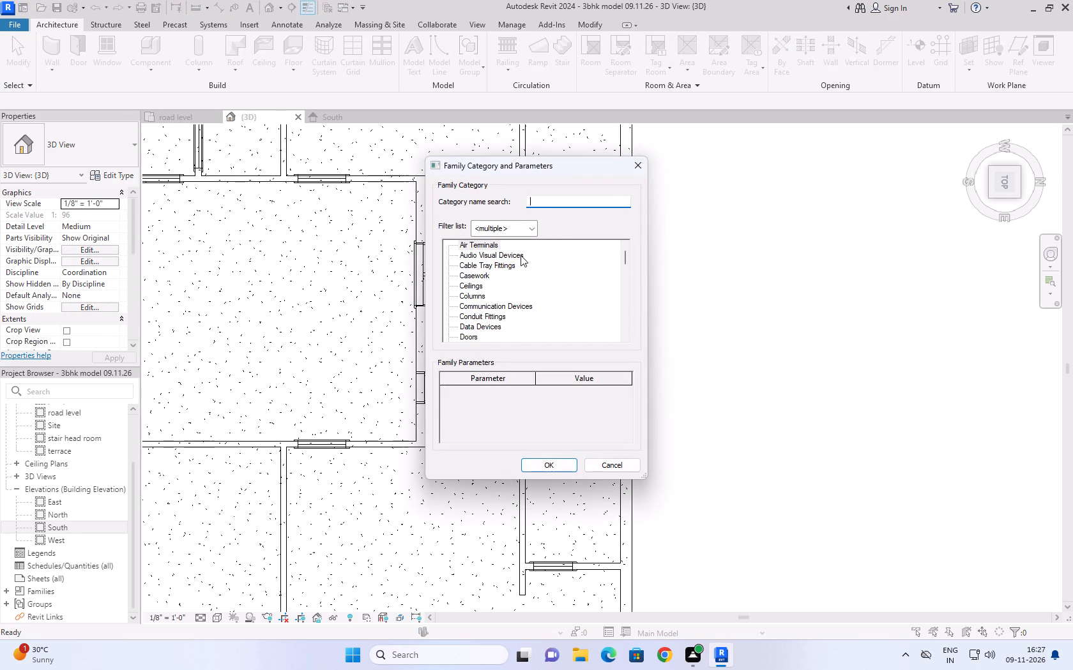
pyautogui.click(498, 275)
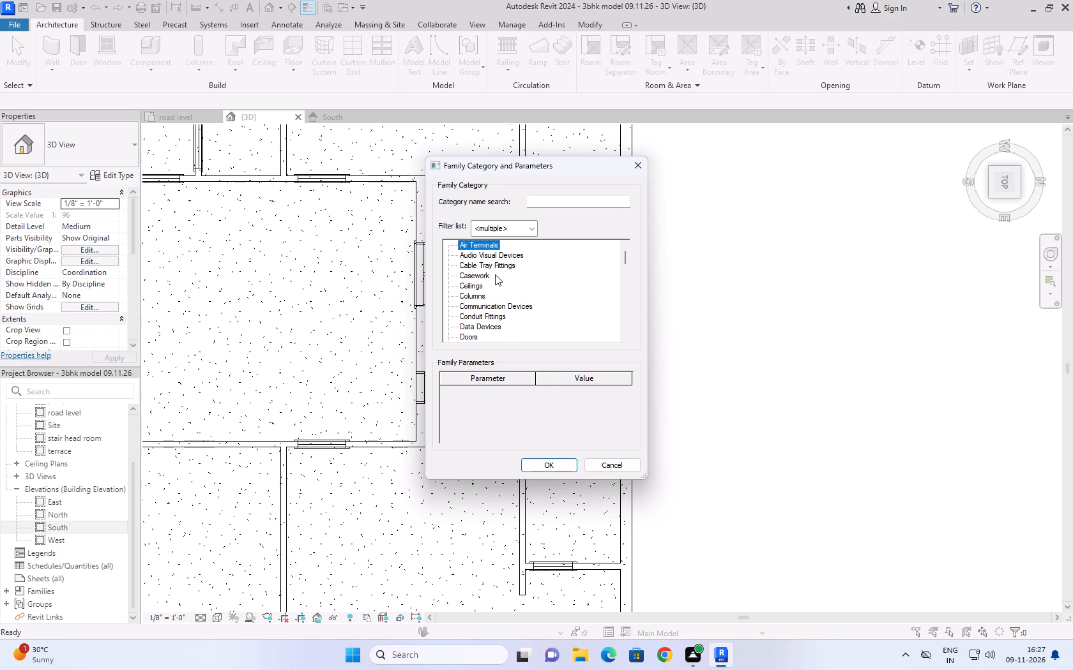
pyautogui.click(483, 278)
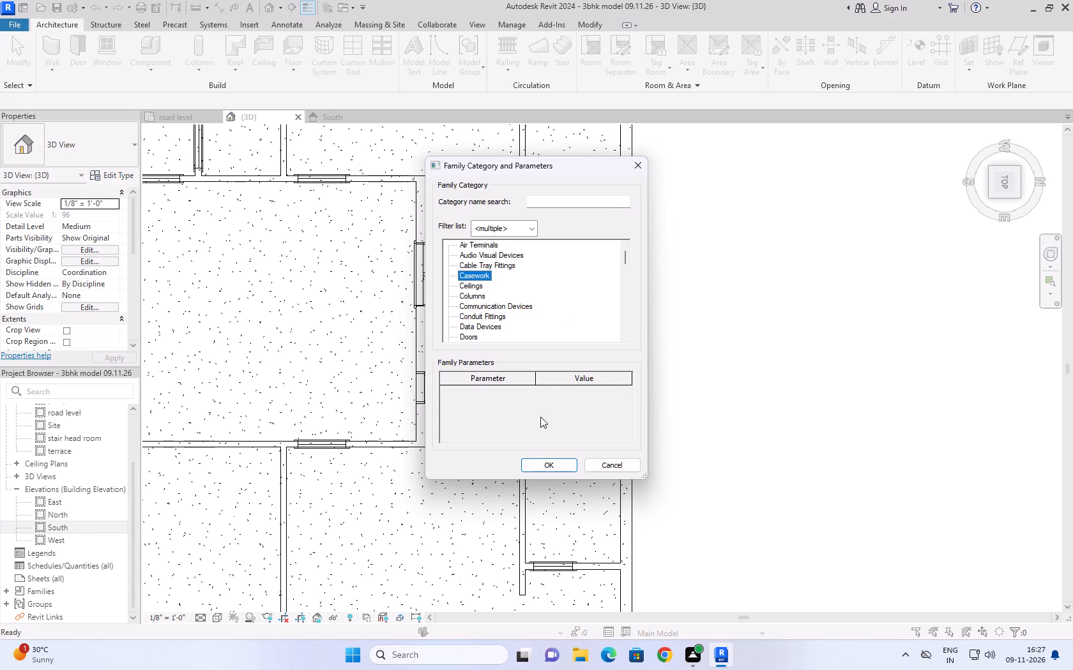
pyautogui.click(551, 467)
pyautogui.click(517, 345)
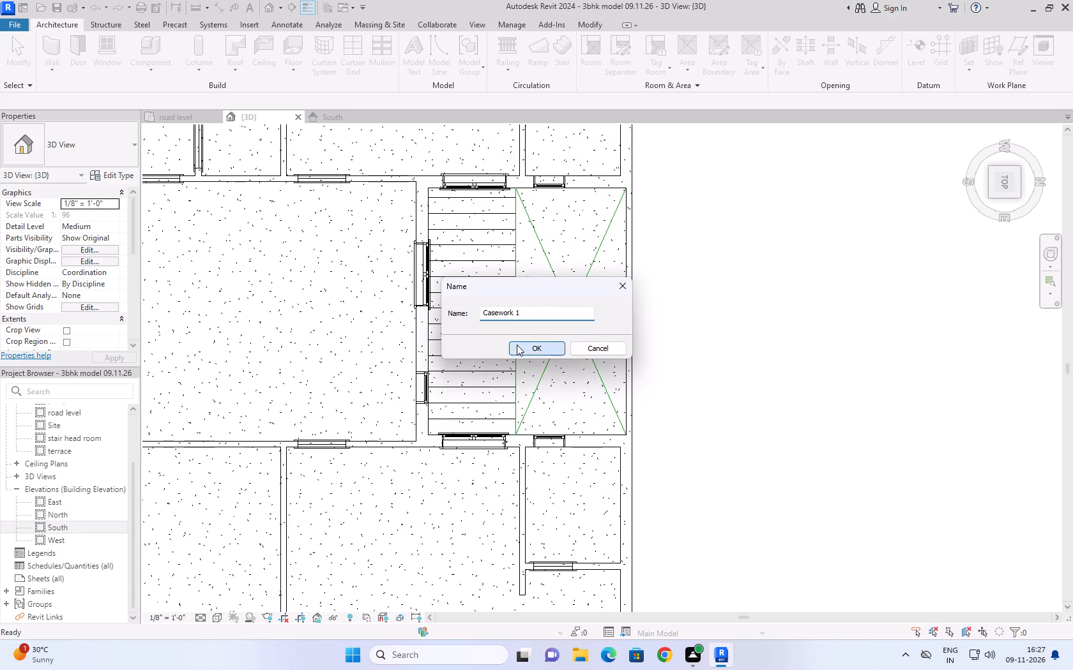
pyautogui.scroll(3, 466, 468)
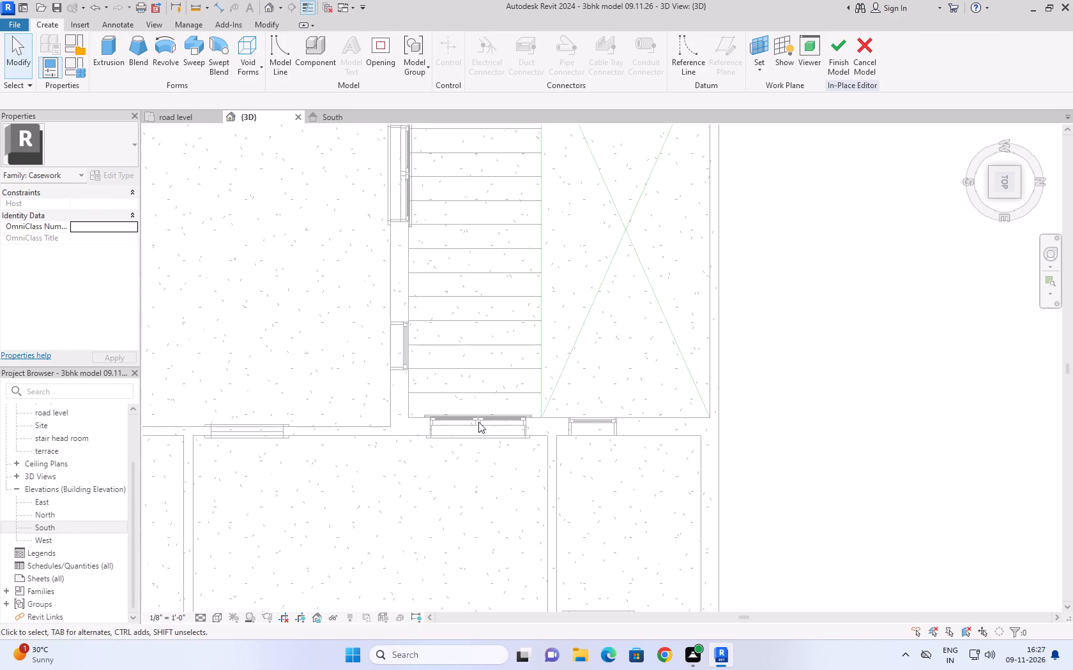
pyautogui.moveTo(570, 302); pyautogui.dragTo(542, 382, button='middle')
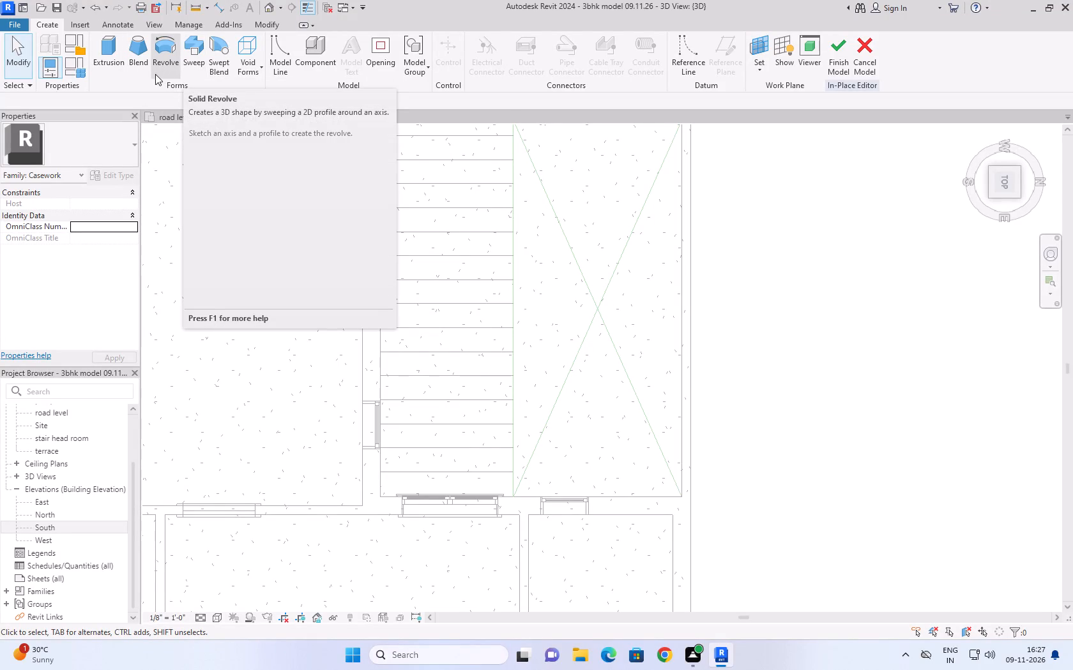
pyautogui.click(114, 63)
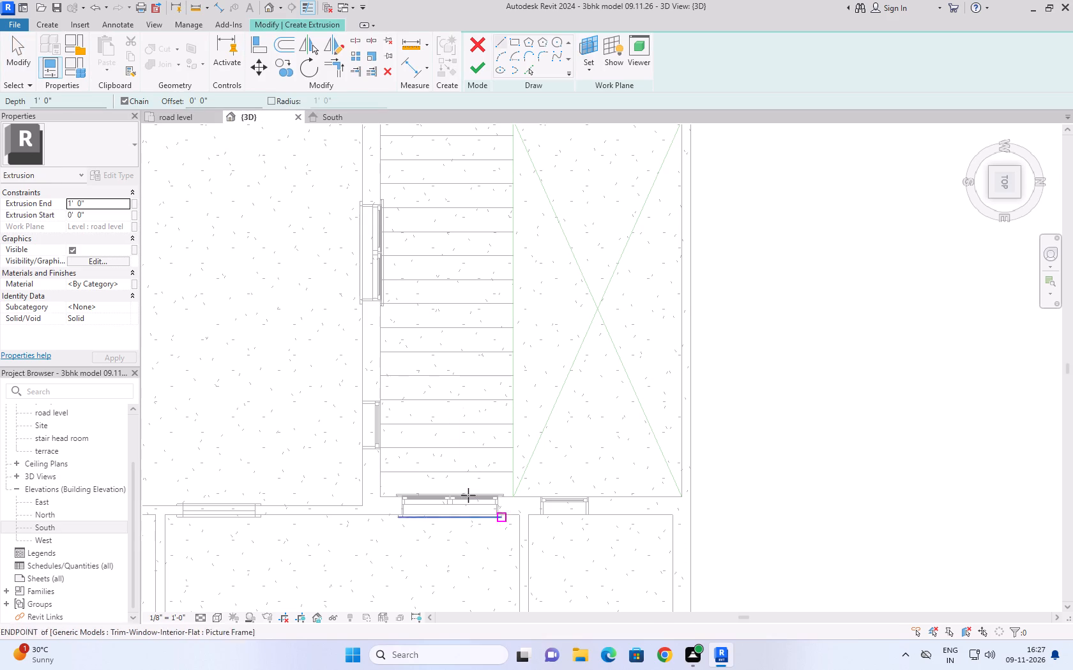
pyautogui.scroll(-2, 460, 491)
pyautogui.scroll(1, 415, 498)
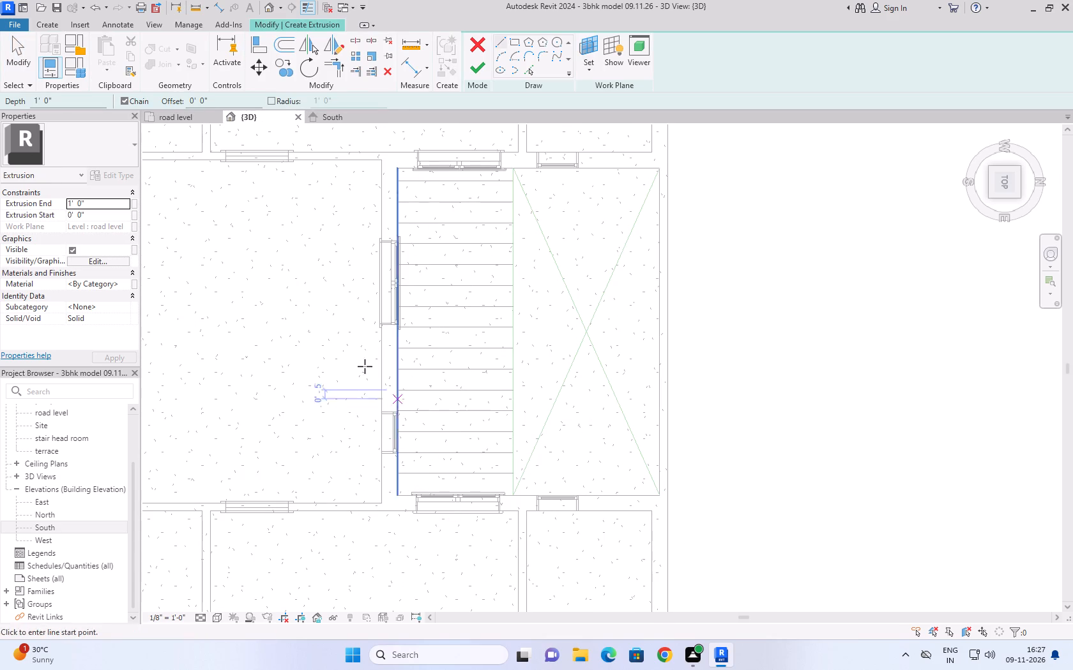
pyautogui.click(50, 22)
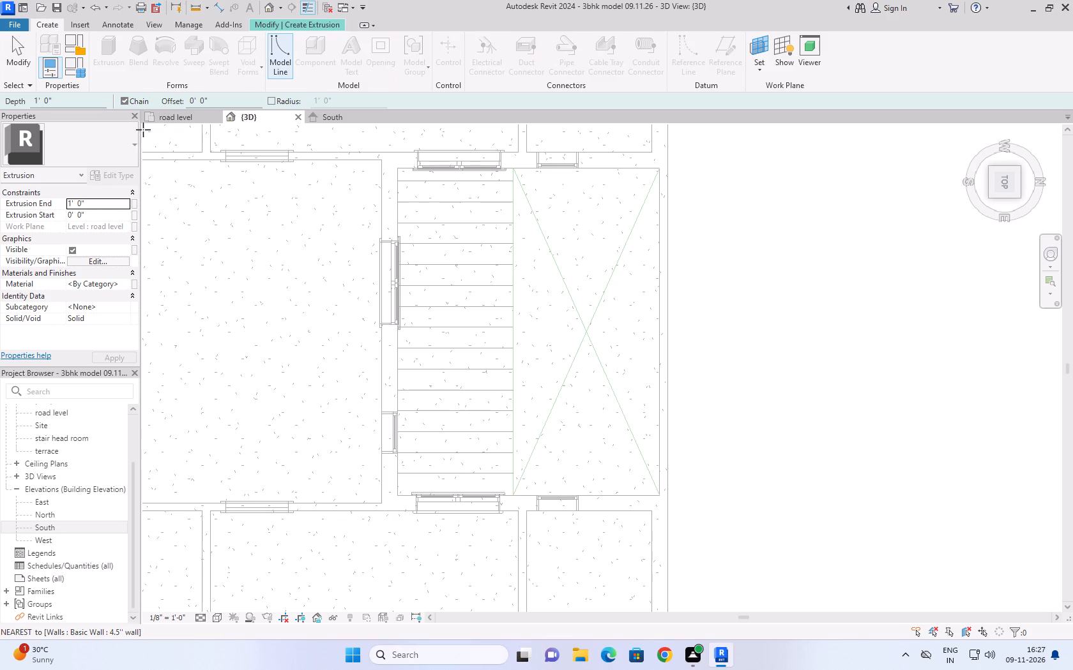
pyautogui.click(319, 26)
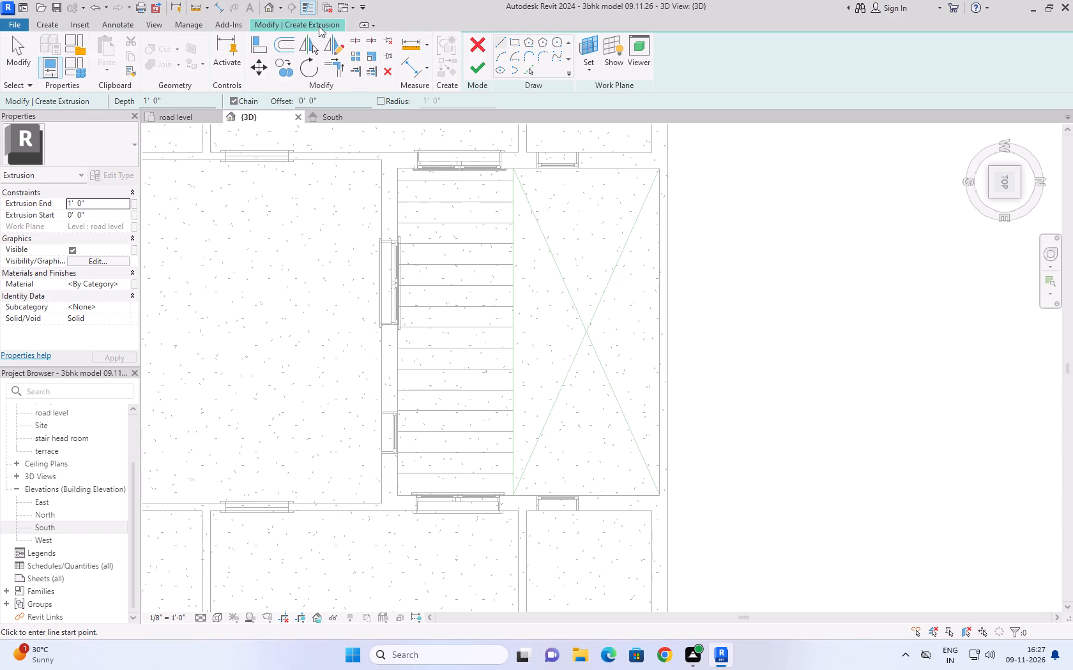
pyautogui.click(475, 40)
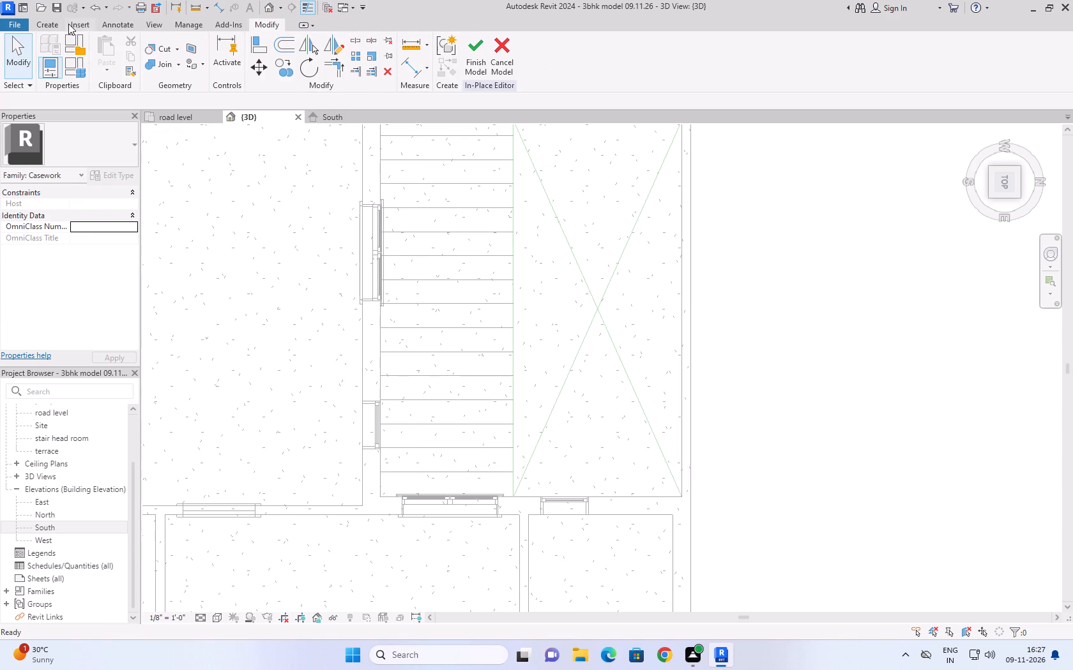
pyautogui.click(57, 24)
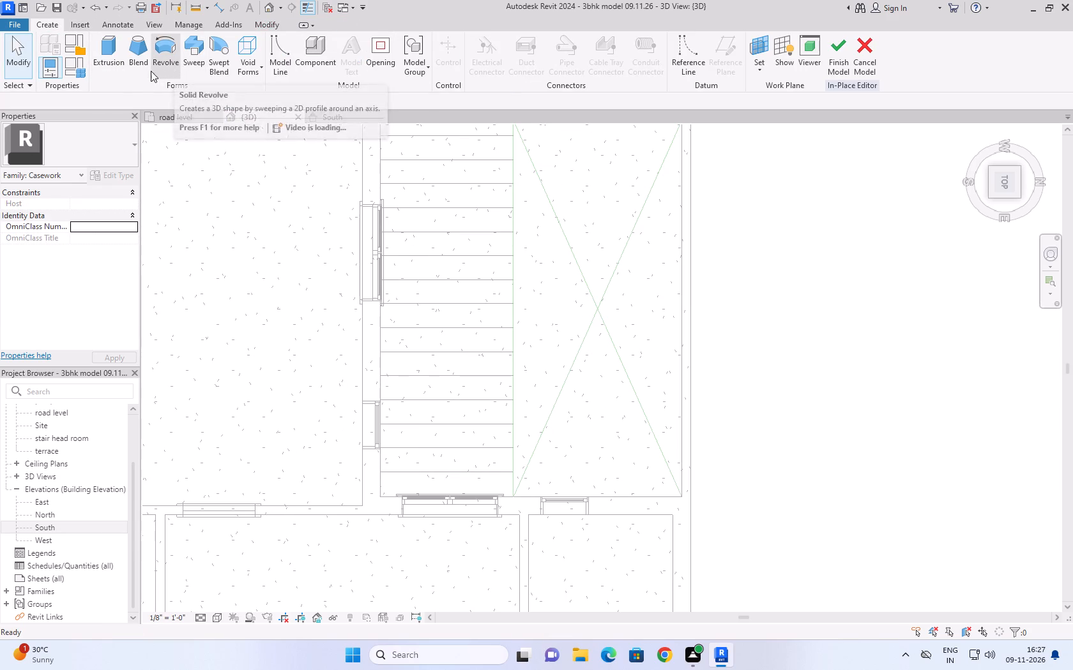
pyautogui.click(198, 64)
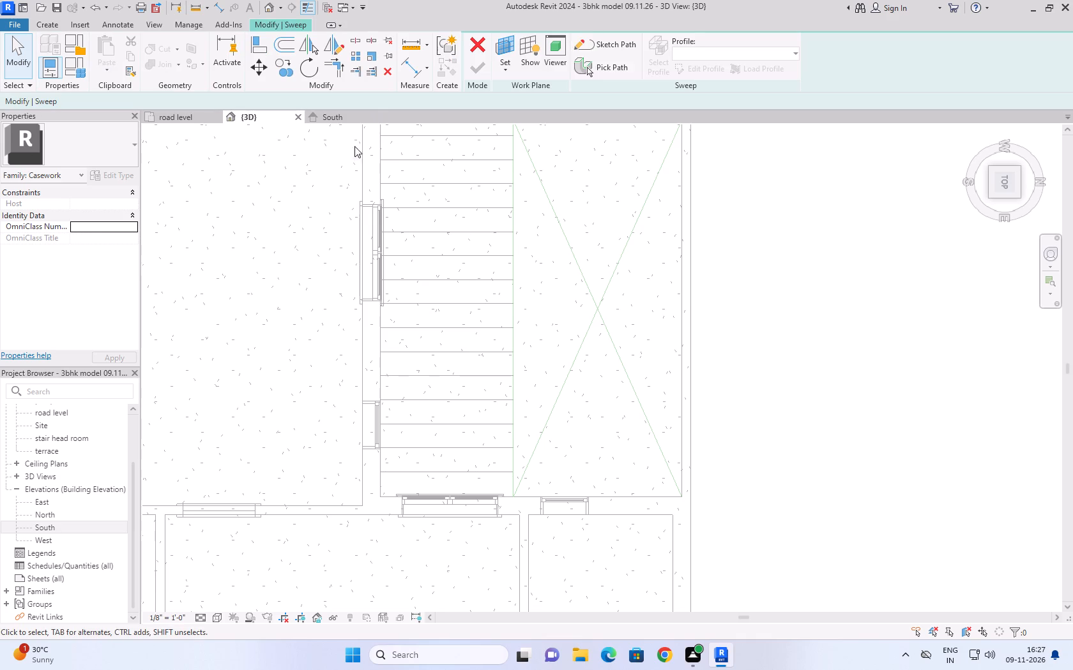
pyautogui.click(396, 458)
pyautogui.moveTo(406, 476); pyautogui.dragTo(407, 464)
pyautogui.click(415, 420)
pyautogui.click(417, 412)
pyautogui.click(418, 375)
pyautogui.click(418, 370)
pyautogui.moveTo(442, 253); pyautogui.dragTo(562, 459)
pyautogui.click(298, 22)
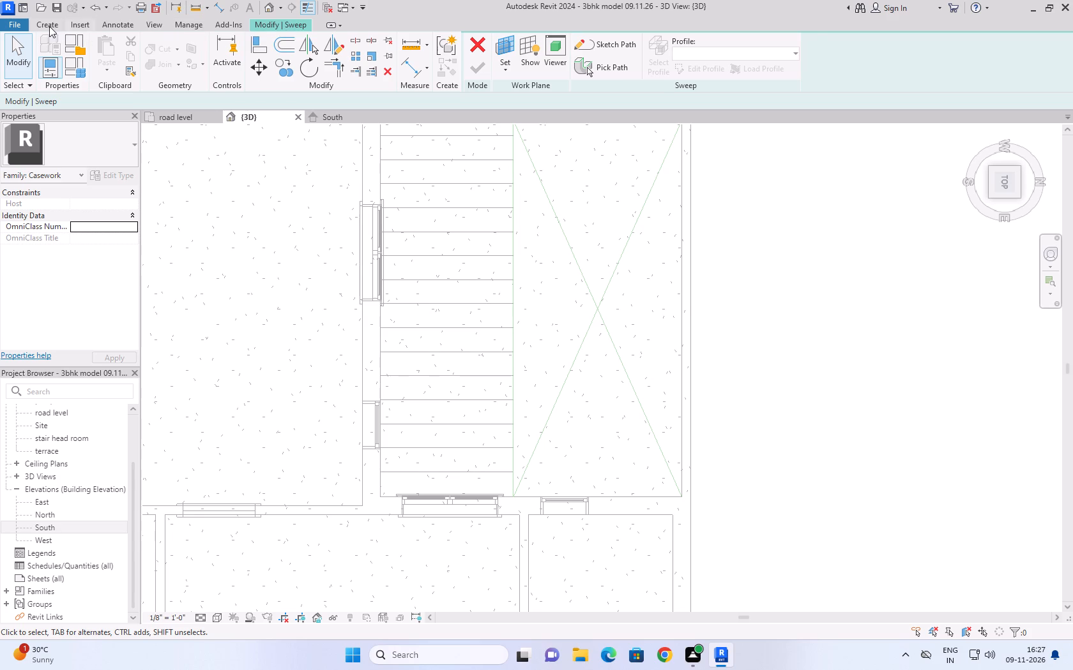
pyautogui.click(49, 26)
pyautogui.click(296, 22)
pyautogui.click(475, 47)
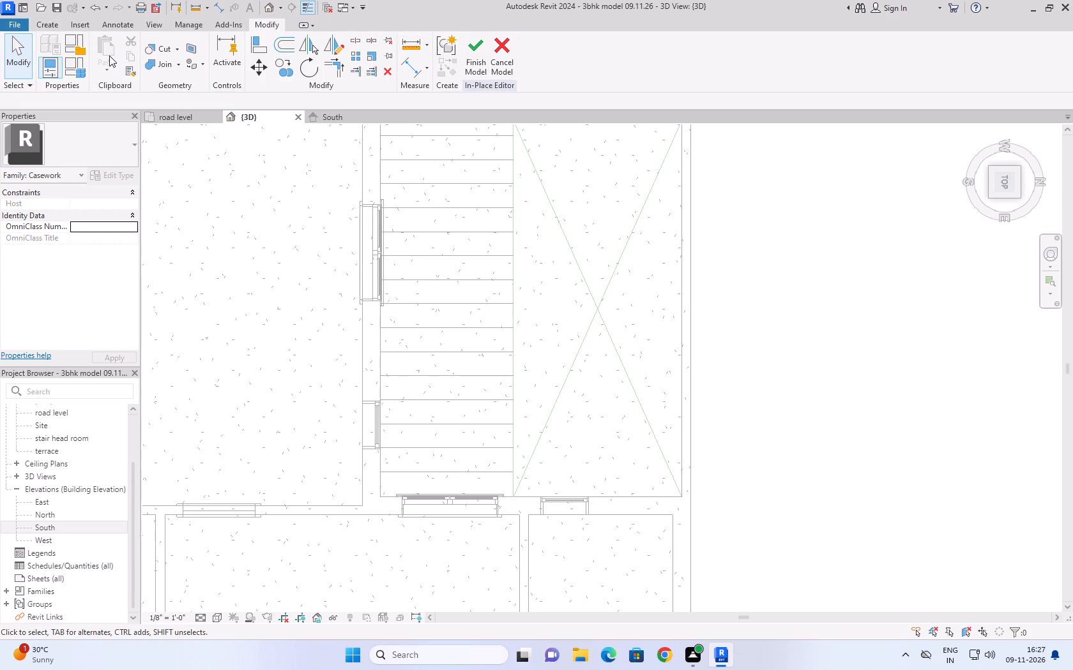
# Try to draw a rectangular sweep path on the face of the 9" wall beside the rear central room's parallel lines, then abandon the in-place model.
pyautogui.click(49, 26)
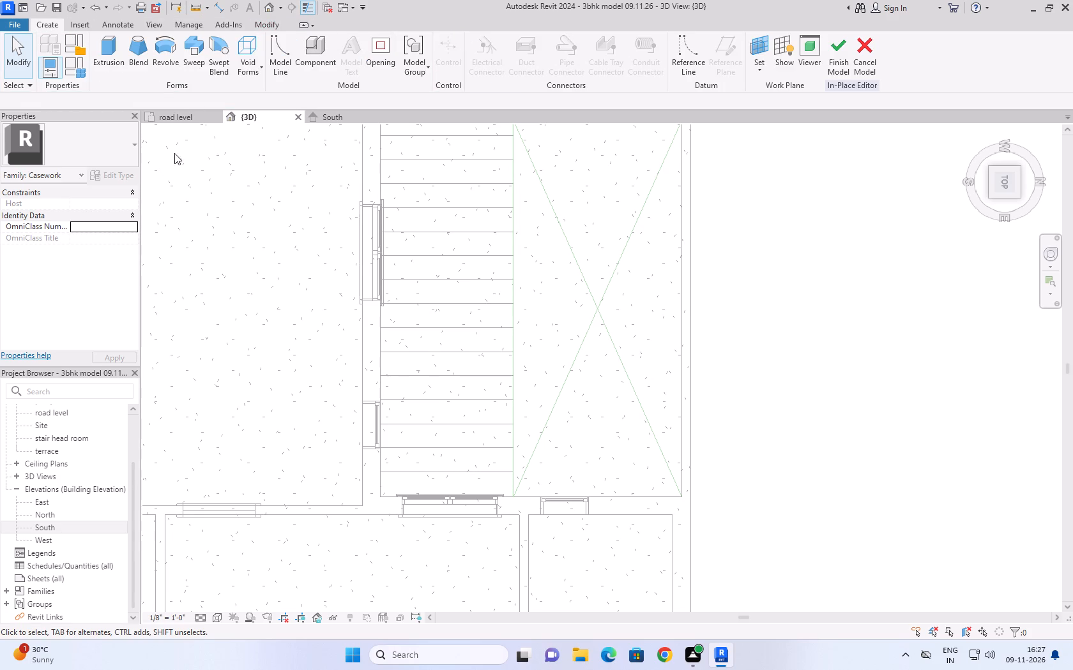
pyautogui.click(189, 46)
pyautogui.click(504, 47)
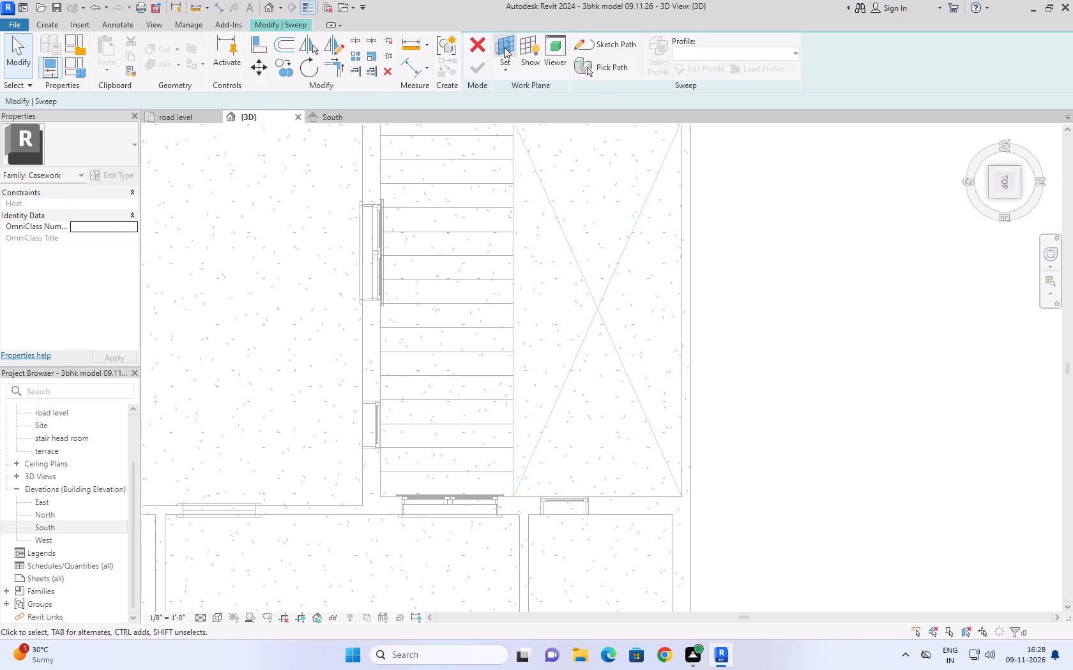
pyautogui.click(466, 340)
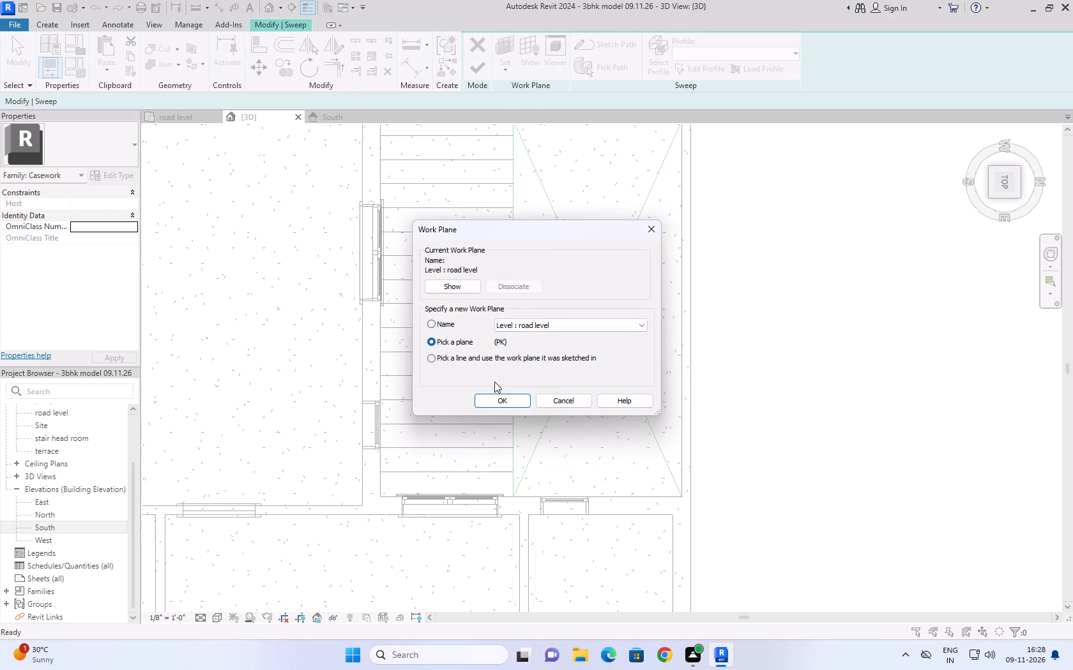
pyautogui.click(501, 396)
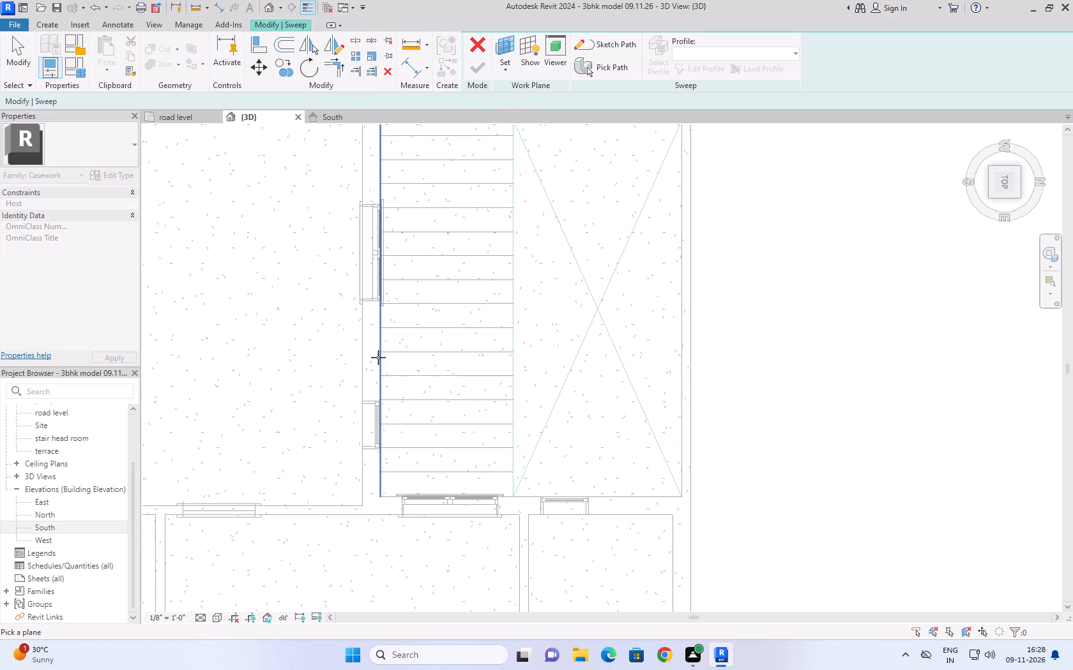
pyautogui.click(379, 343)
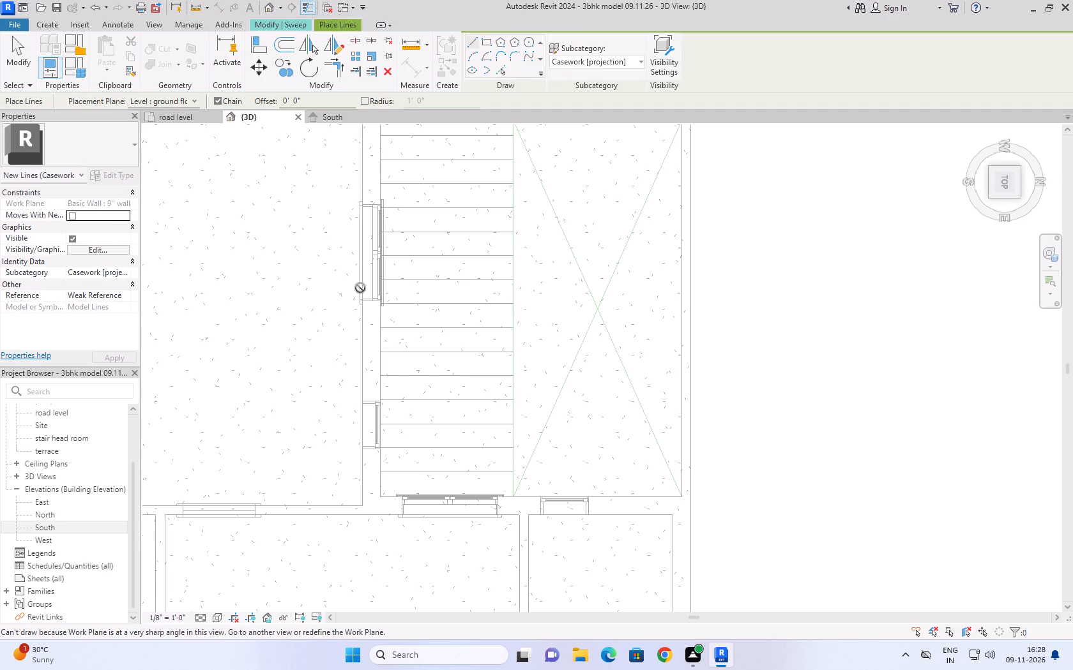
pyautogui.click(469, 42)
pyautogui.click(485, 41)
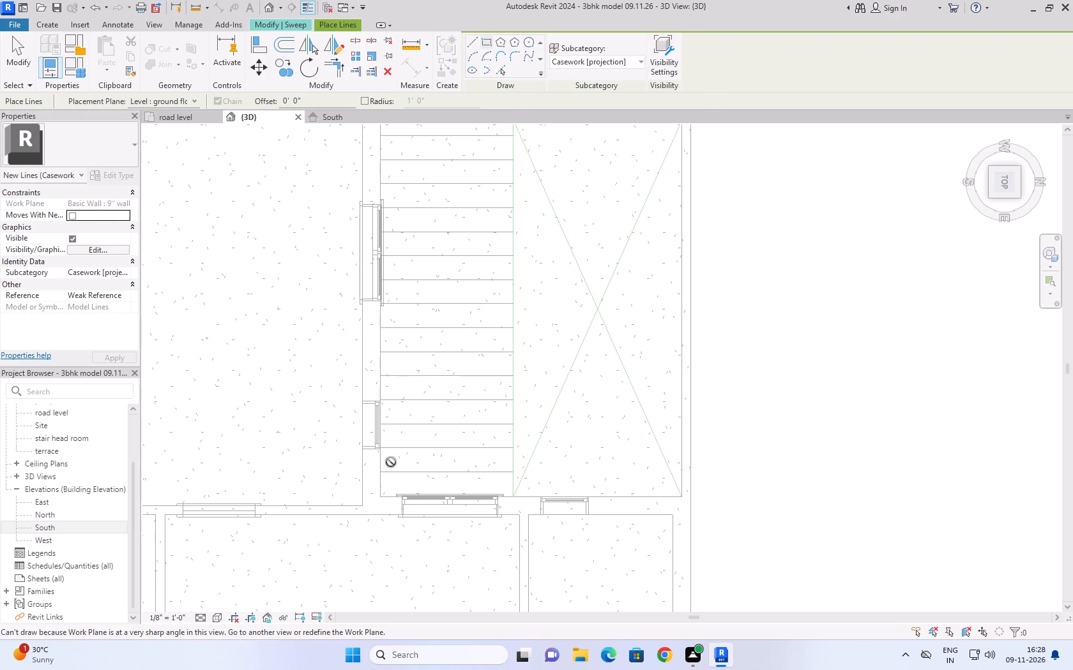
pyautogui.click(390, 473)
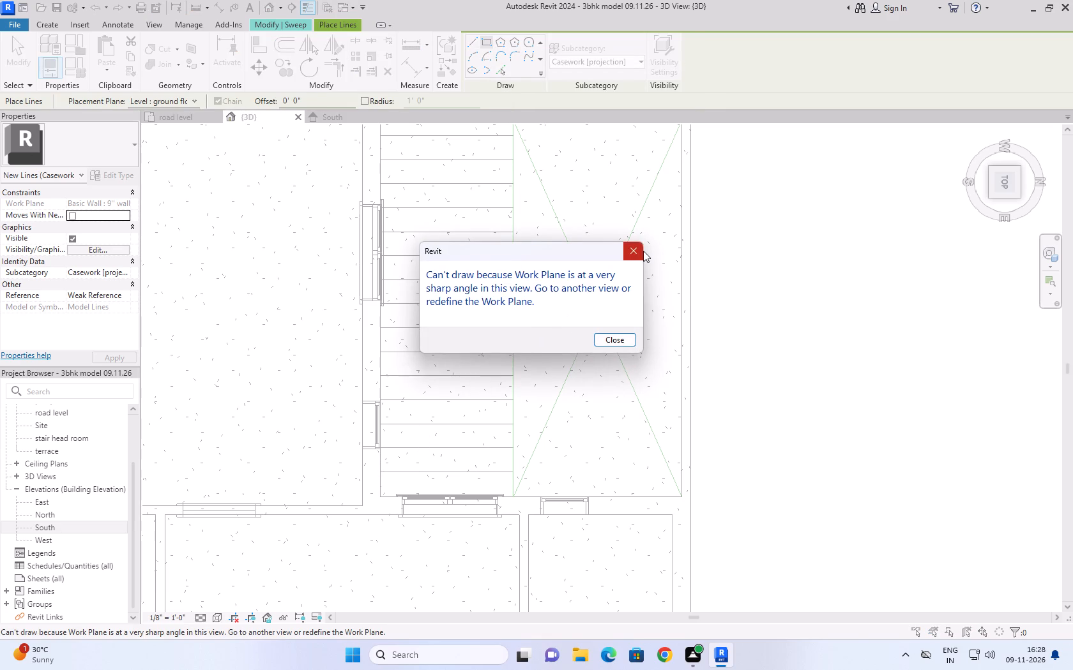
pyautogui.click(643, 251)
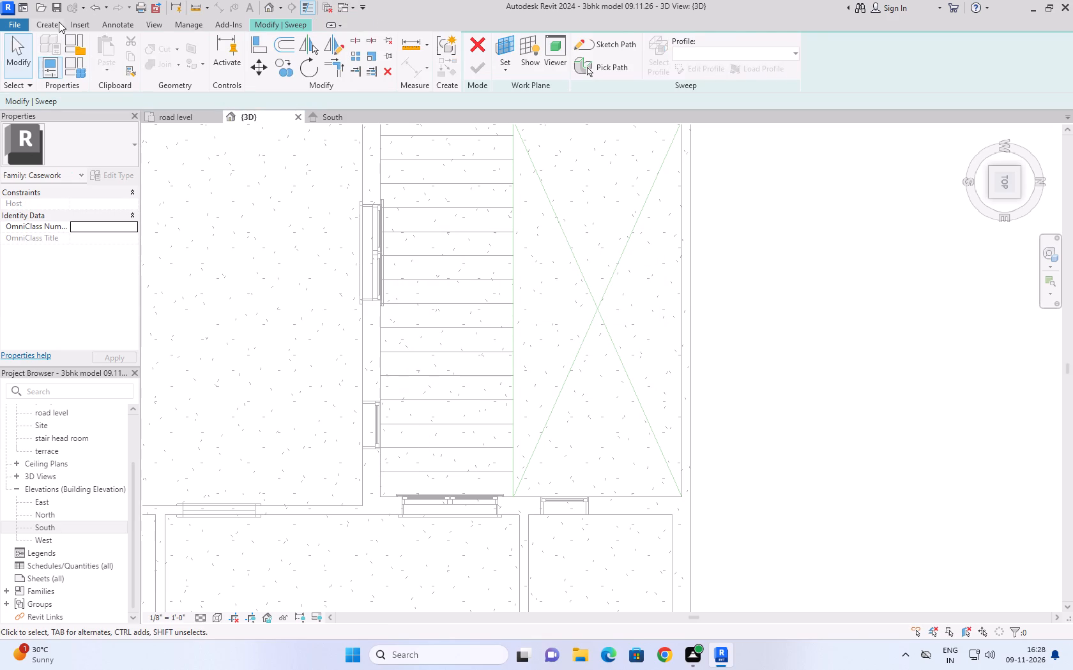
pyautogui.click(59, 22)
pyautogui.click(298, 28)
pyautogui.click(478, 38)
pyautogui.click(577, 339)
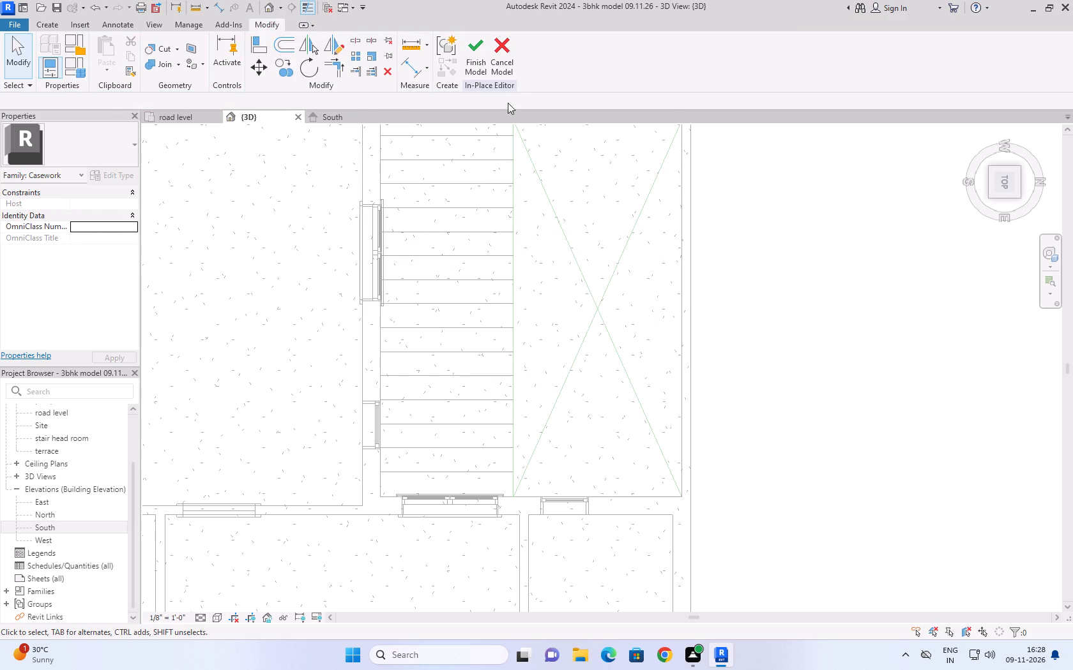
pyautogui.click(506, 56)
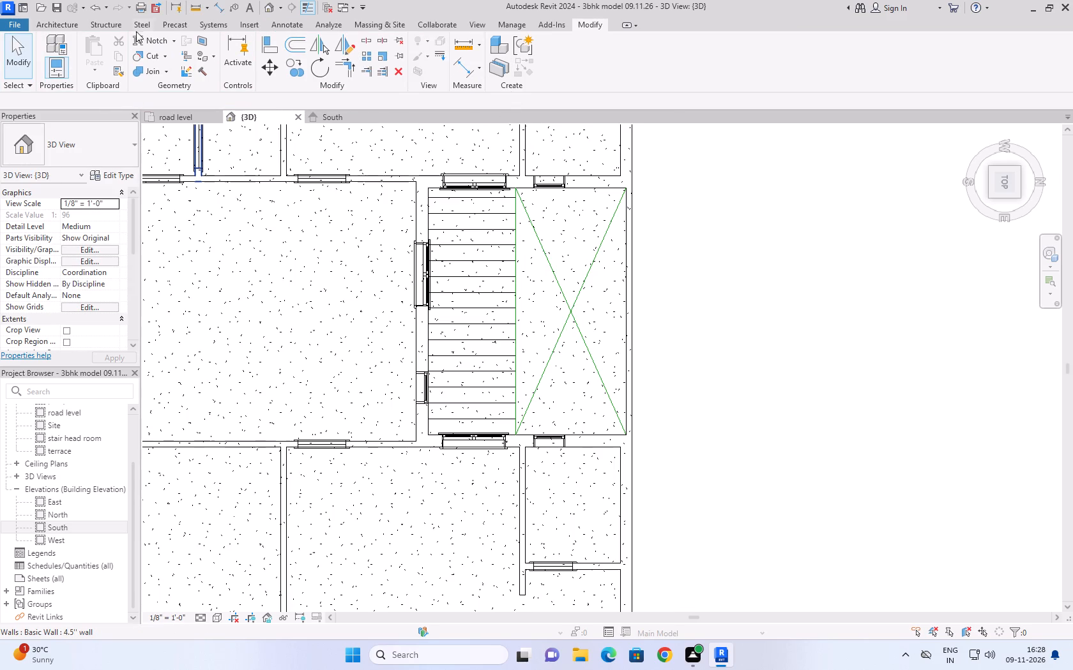
# Start a new in-place model component in the Casework category, keeping the default name.
pyautogui.click(57, 24)
pyautogui.click(149, 73)
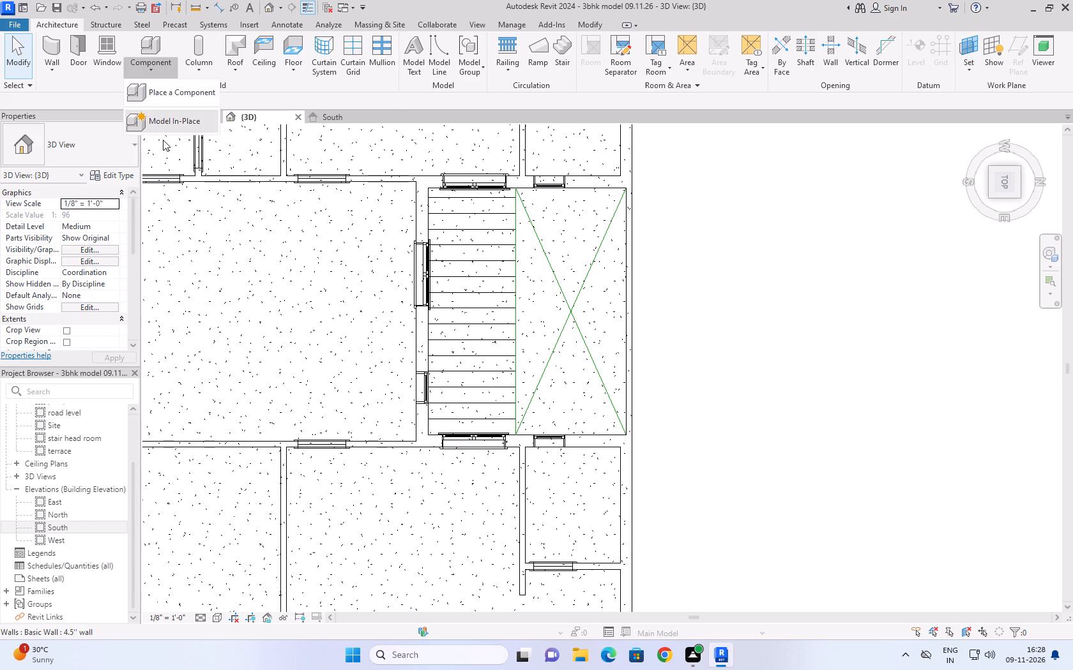
pyautogui.click(165, 119)
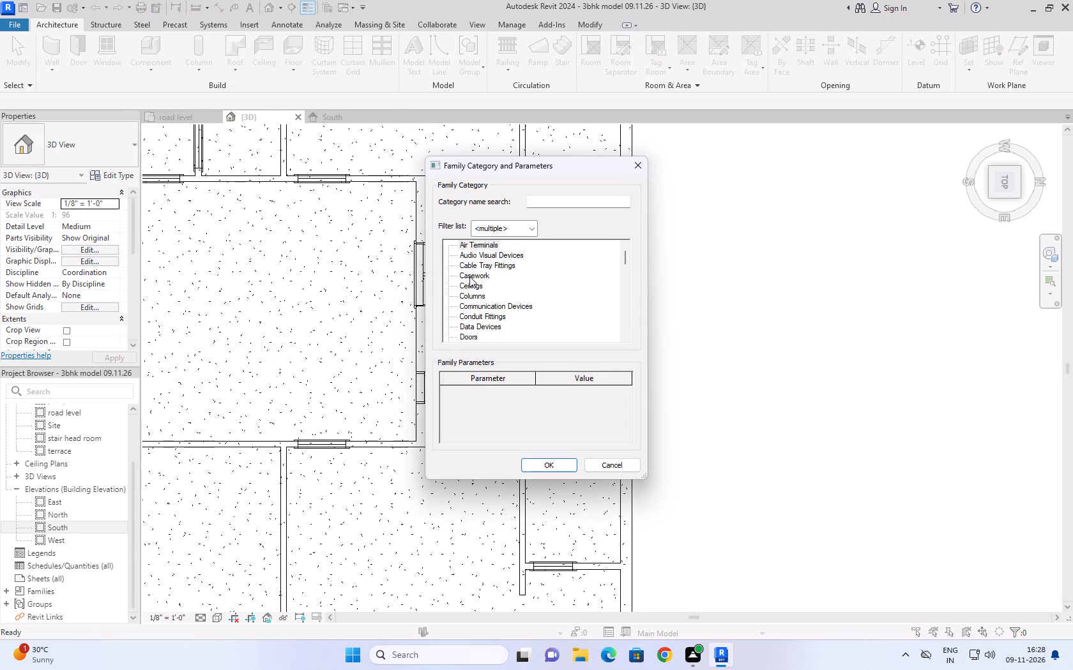
pyautogui.click(469, 276)
pyautogui.click(547, 461)
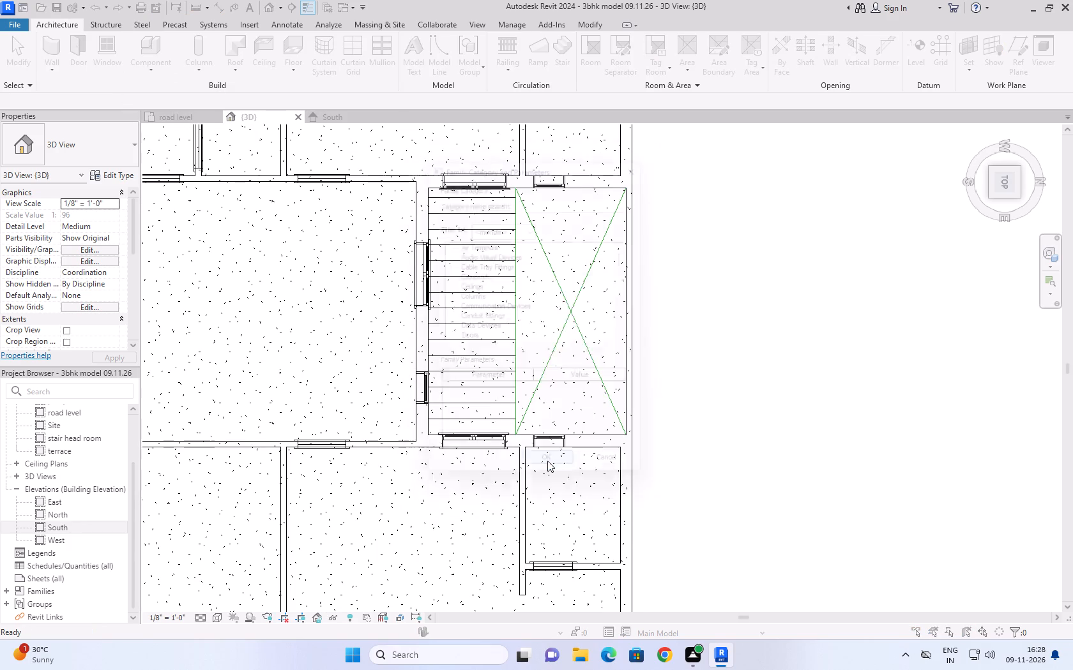
pyautogui.click(538, 353)
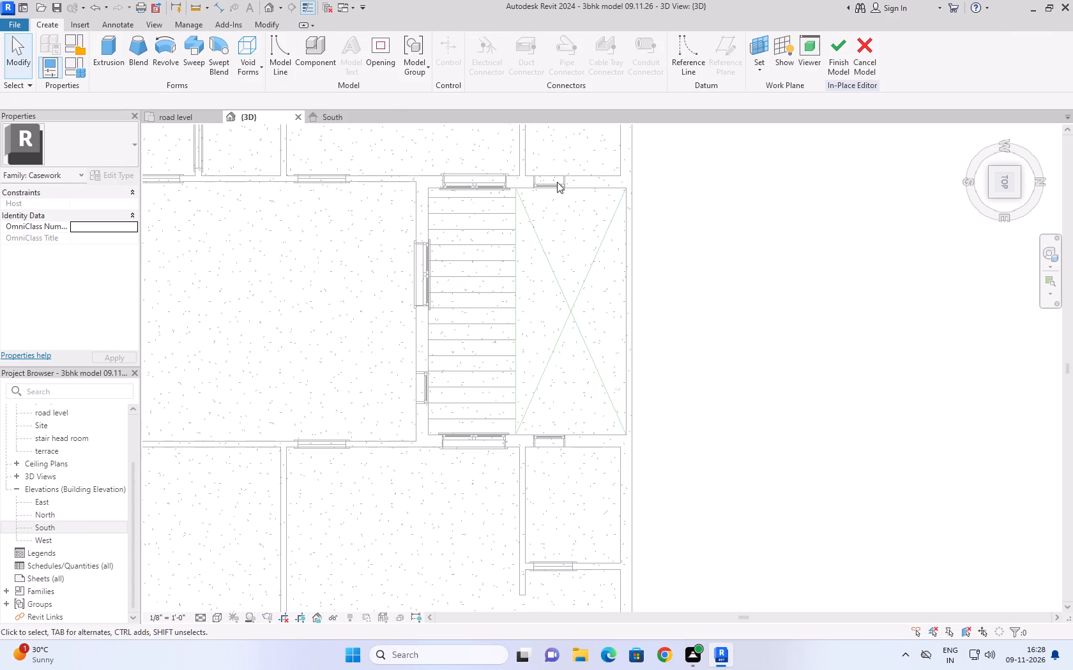
# Set the work plane to the face of the 9" wall at the end of the rear central room's parallel lines.
pyautogui.click(759, 43)
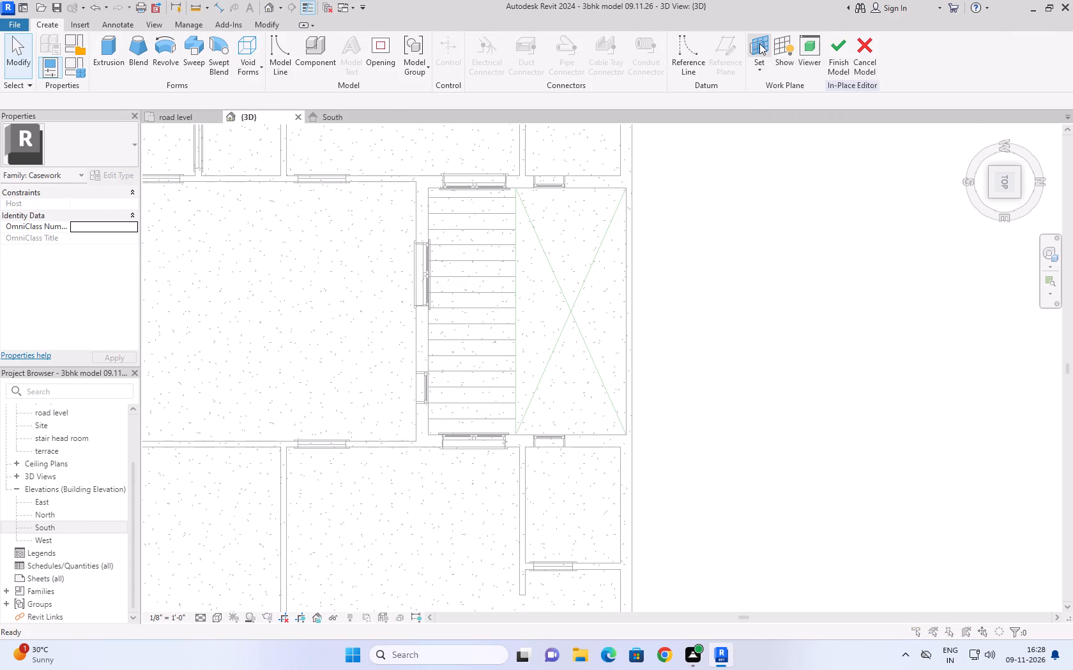
pyautogui.click(456, 341)
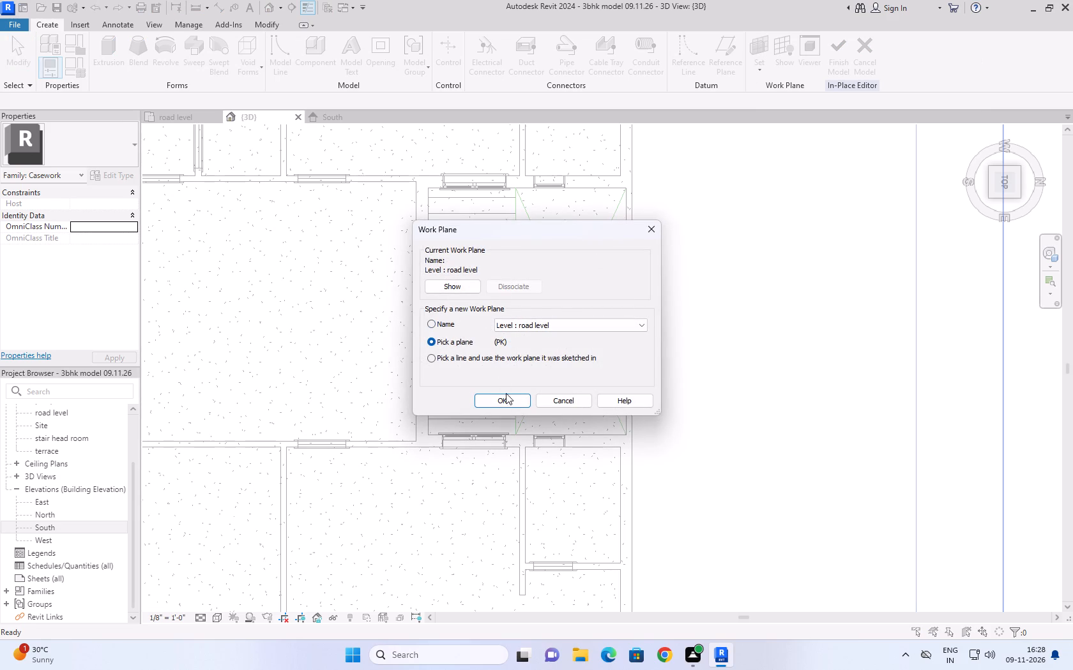
pyautogui.click(507, 398)
pyautogui.click(427, 365)
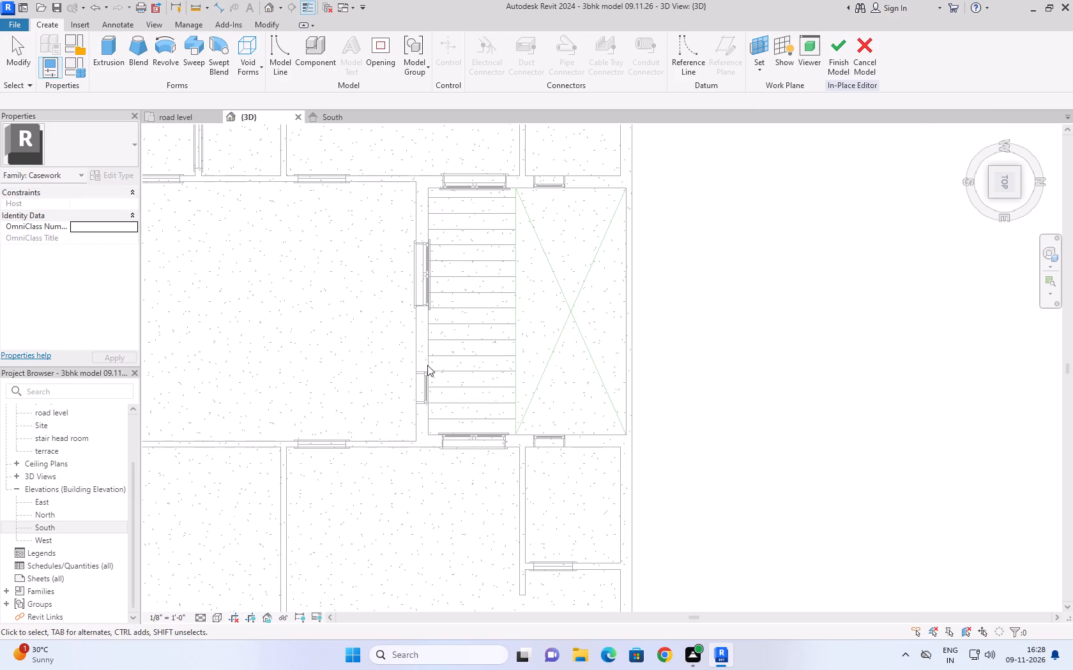
# Start an extrusion and try to draw a profile line beside the rear central room's parallel lines in the top view.
pyautogui.click(103, 61)
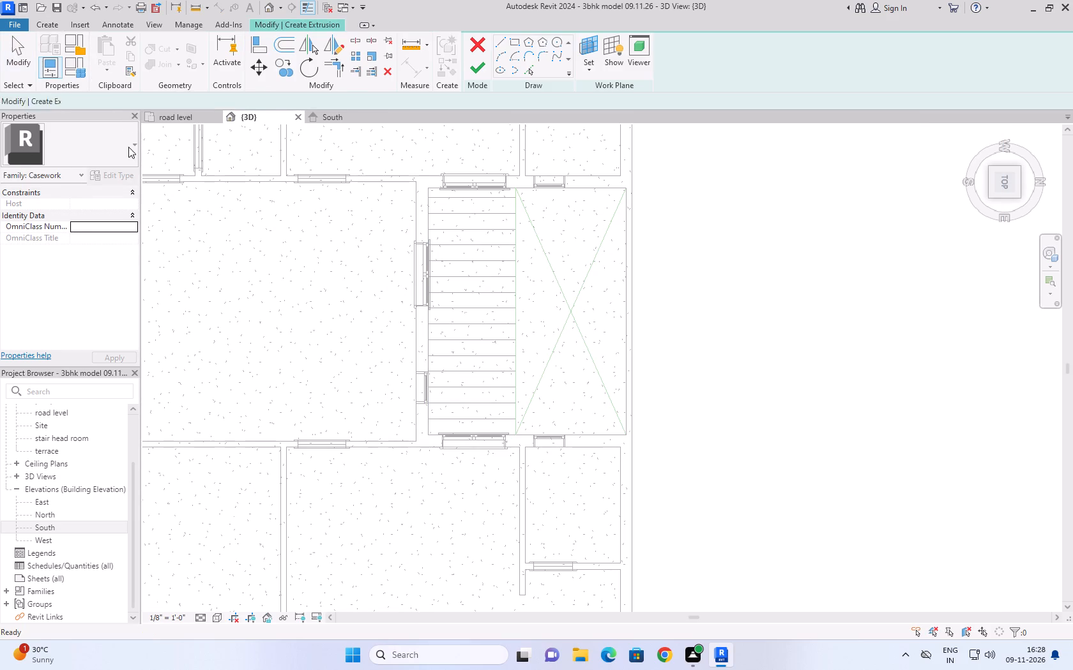
pyautogui.click(500, 46)
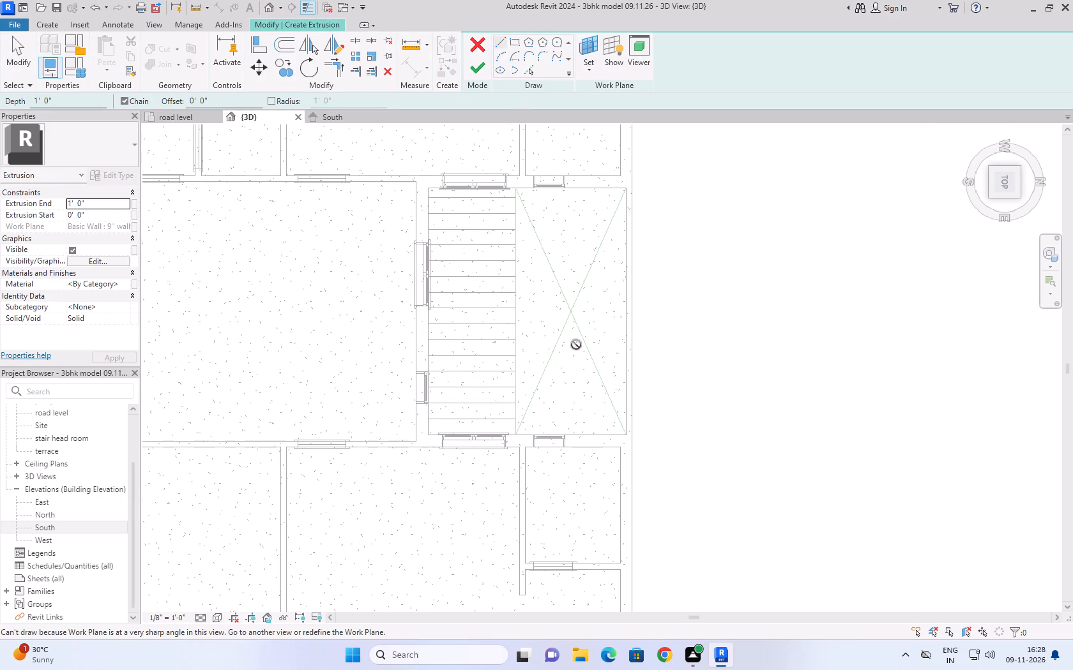
pyautogui.click(433, 419)
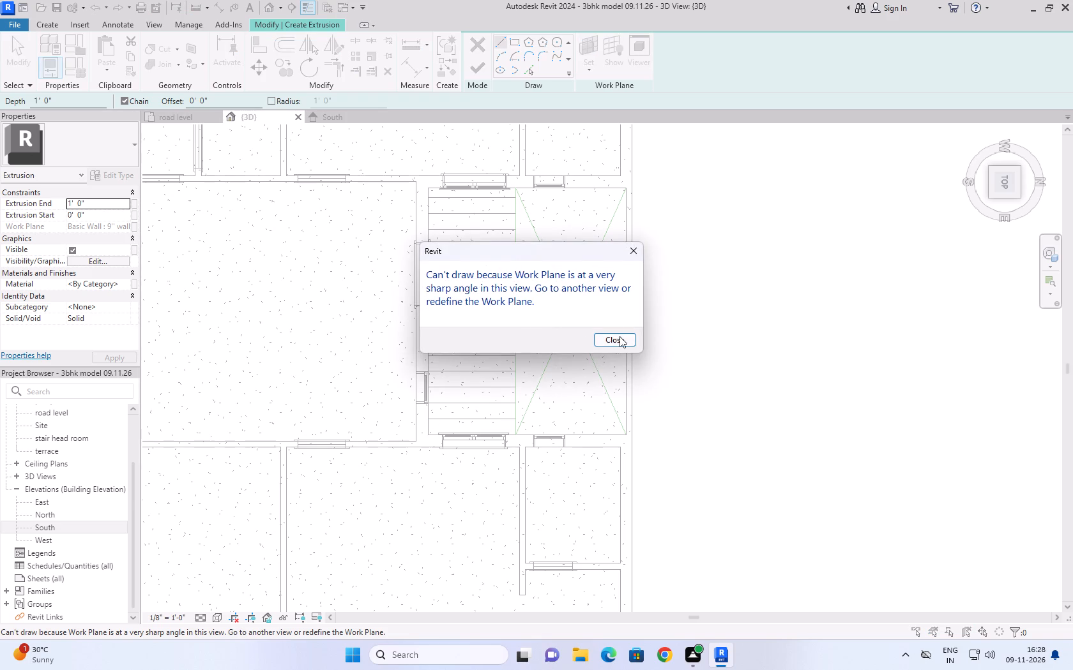
pyautogui.click(620, 336)
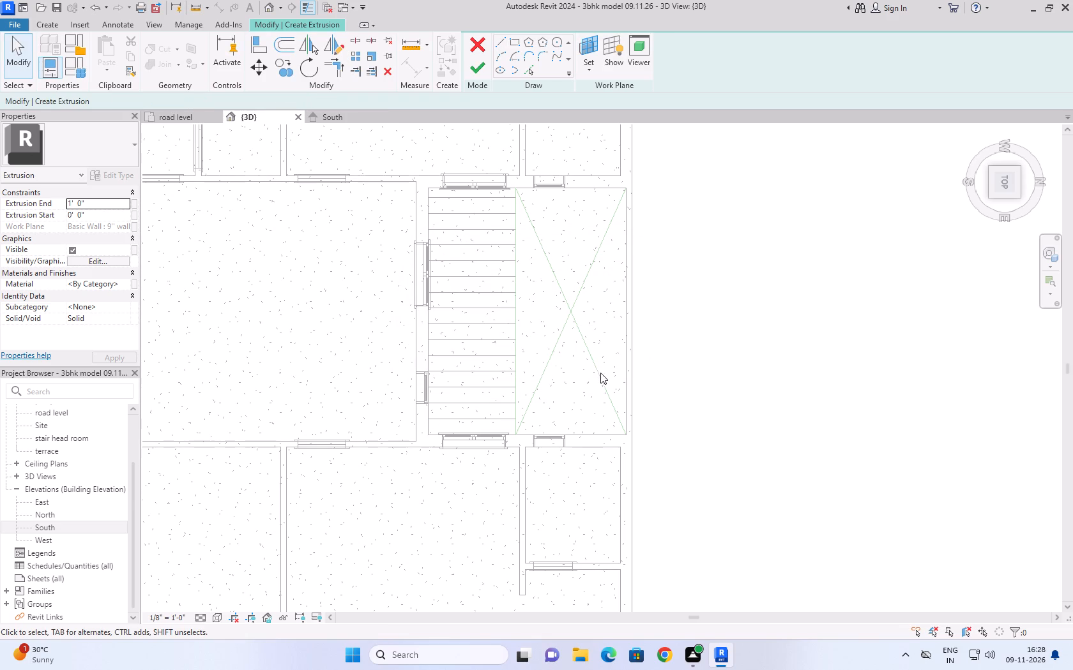
# Set the extrusion's work plane by picking the 9" wall face with the windows at the end of the rear central room's parallel lines.
pyautogui.click(975, 141)
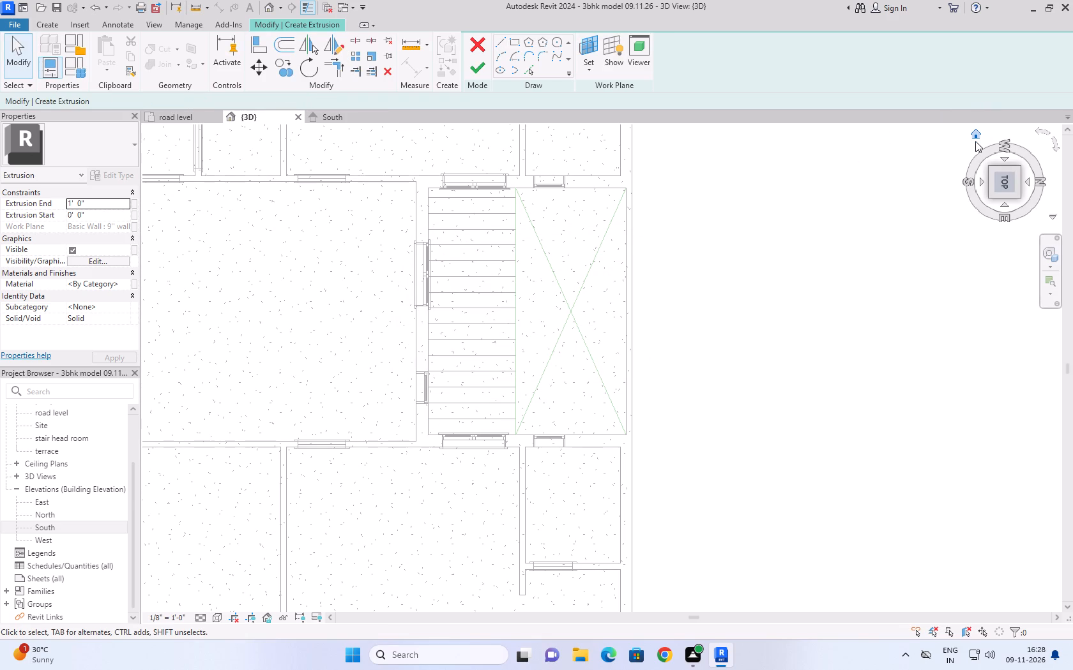
pyautogui.click(975, 138)
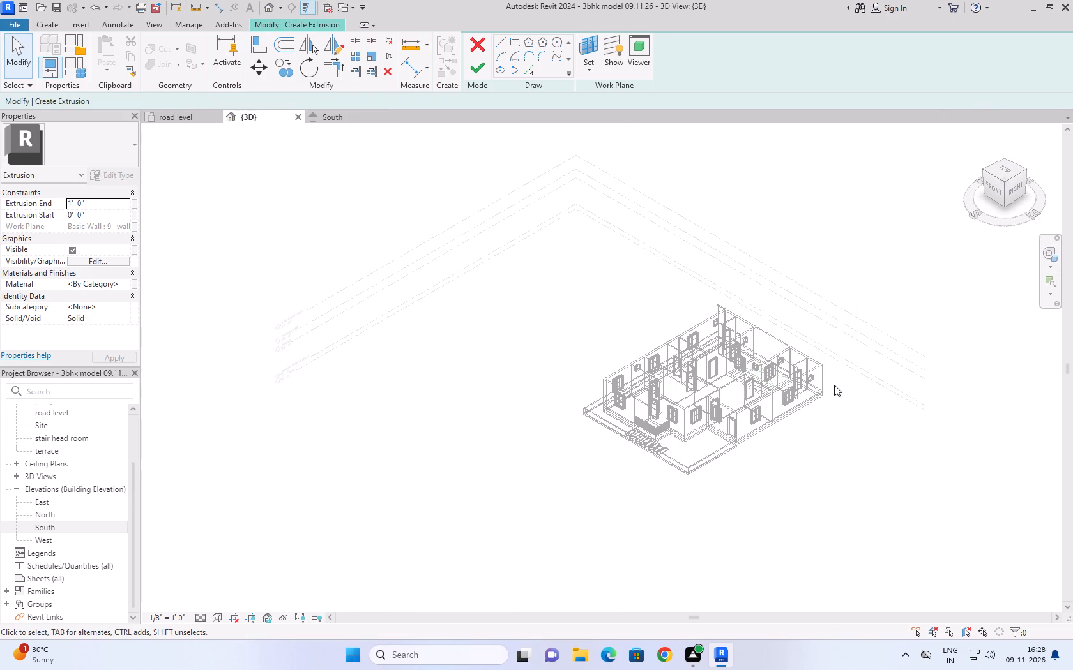
pyautogui.scroll(8, 834, 385)
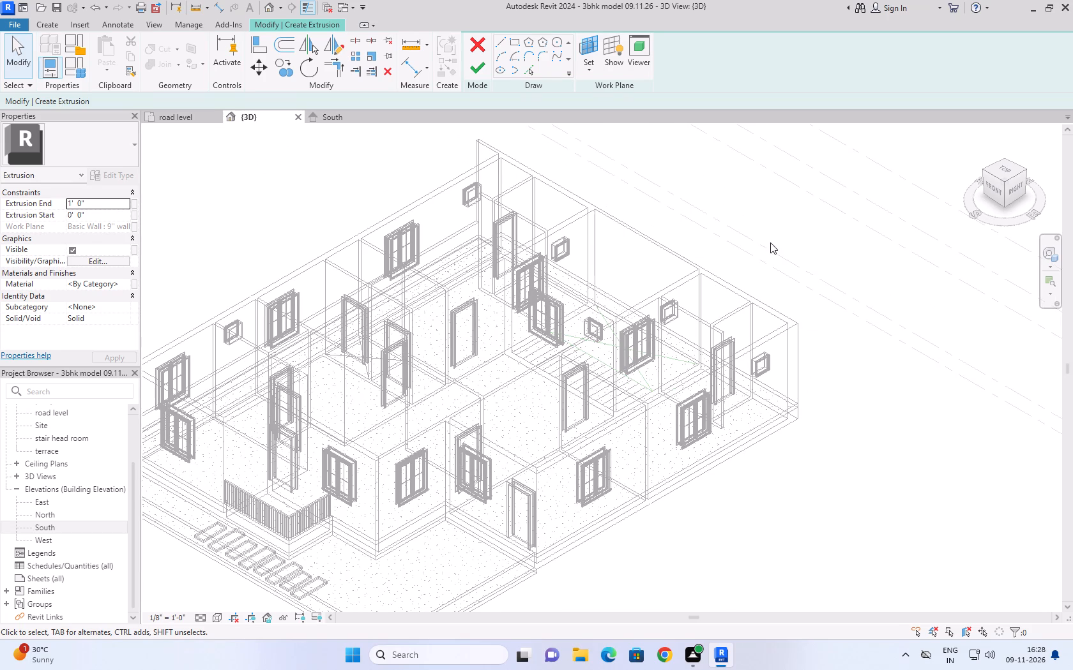
pyautogui.keyDown('shift'); pyautogui.moveTo(902, 294); pyautogui.dragTo(890, 316, button='middle'); pyautogui.keyUp('shift')
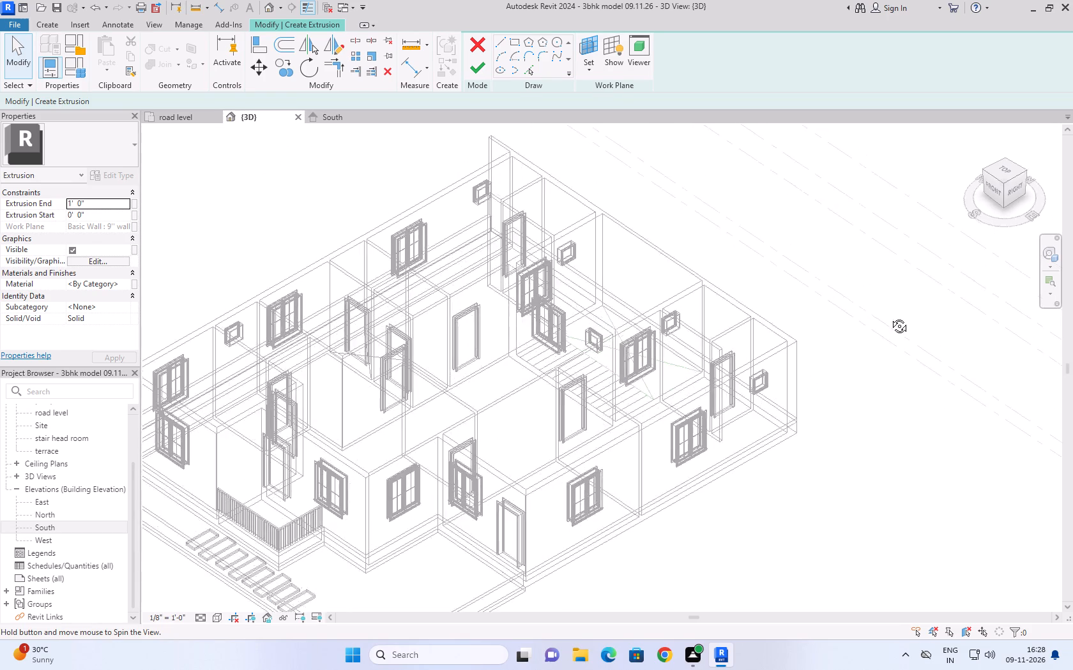
pyautogui.keyDown('shift'); pyautogui.moveTo(890, 316); pyautogui.dragTo(754, 371, button='middle'); pyautogui.keyUp('shift')
pyautogui.scroll(-6, 757, 283)
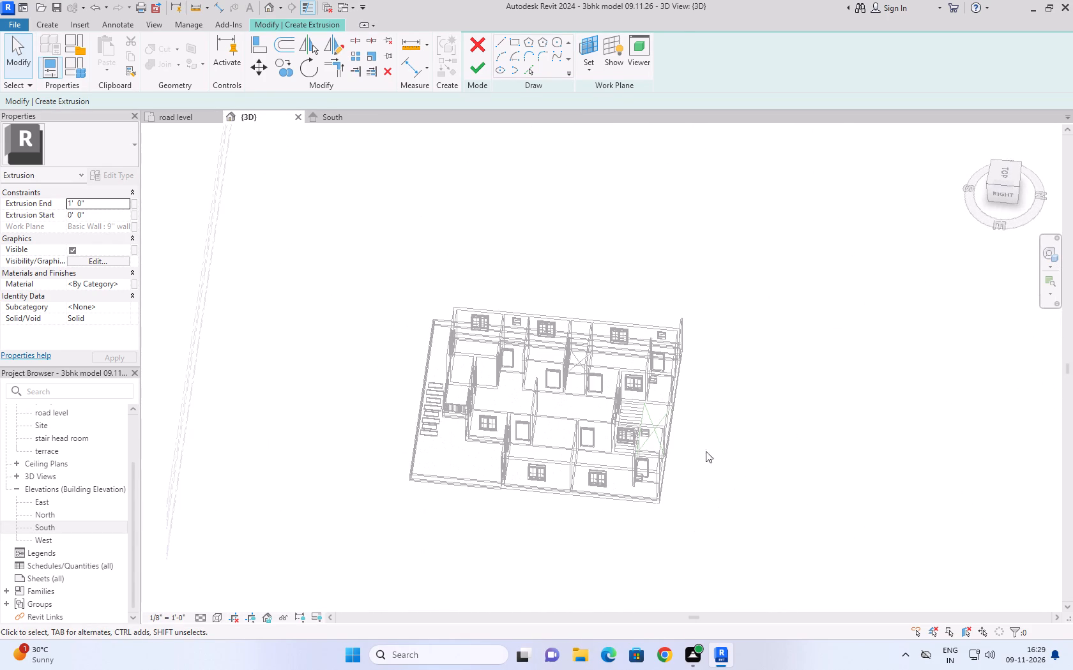
pyautogui.keyDown('shift'); pyautogui.moveTo(814, 315); pyautogui.dragTo(519, 375, button='middle'); pyautogui.keyUp('shift')
pyautogui.keyDown('shift'); pyautogui.scroll(-1, 814, 315); pyautogui.keyUp('shift')
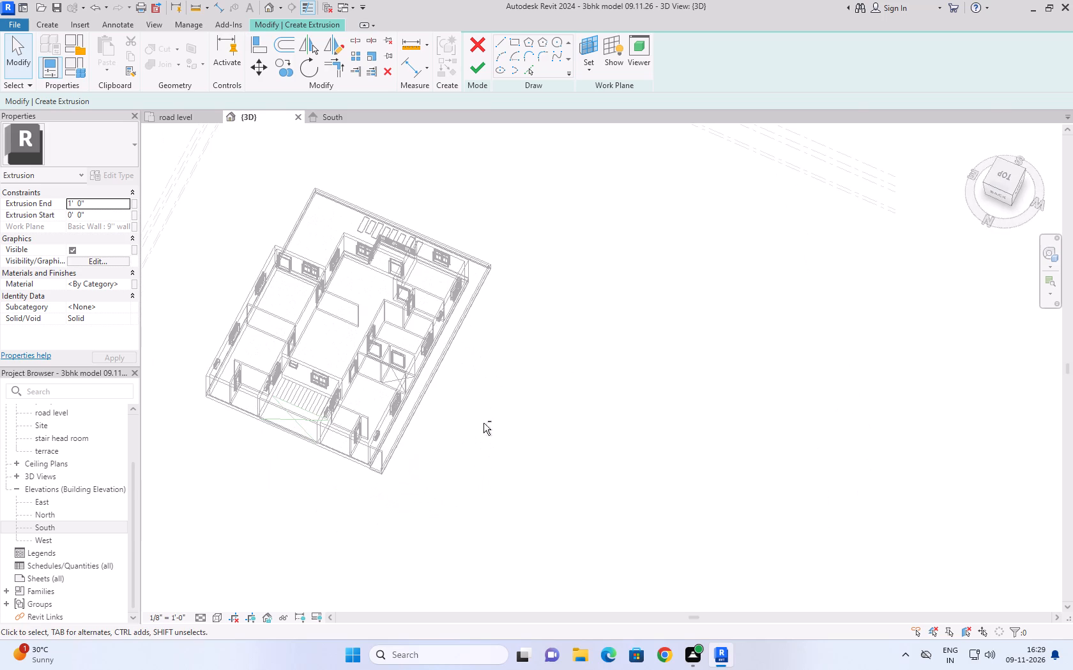
pyautogui.keyDown('shift'); pyautogui.moveTo(483, 423); pyautogui.dragTo(578, 401, button='middle'); pyautogui.keyUp('shift')
pyautogui.scroll(7, 460, 496)
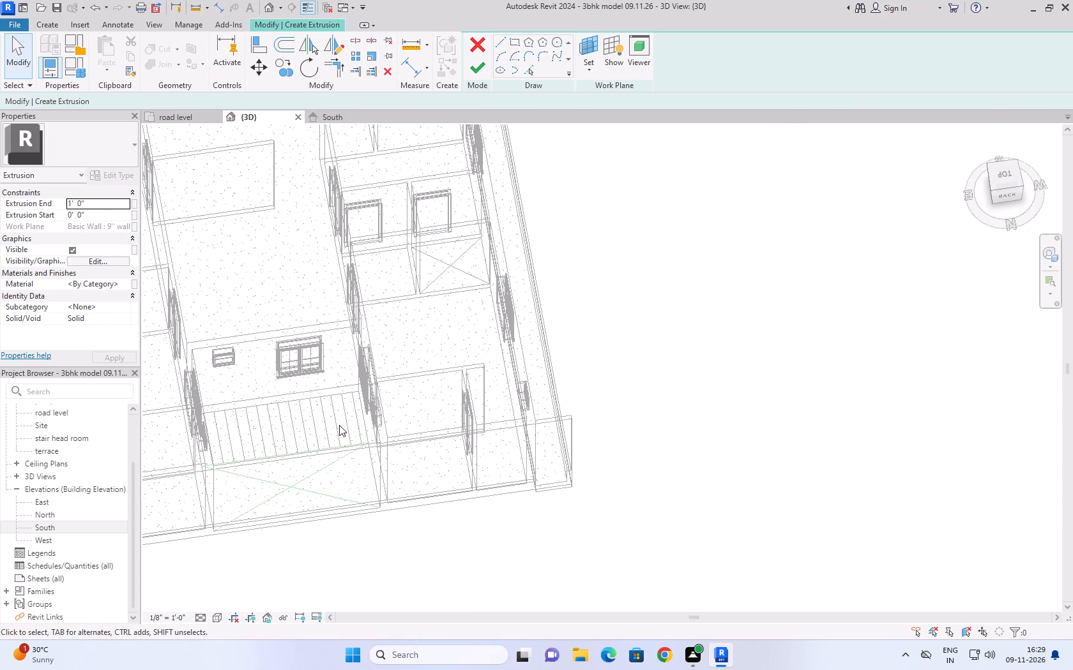
pyautogui.click(582, 45)
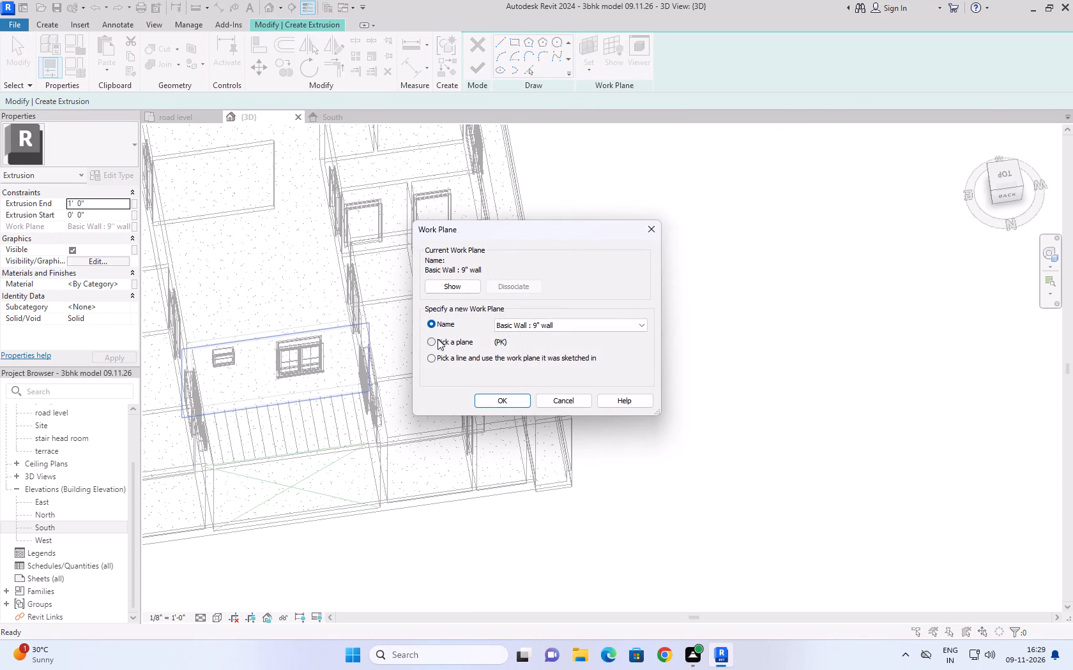
pyautogui.click(438, 339)
pyautogui.click(487, 394)
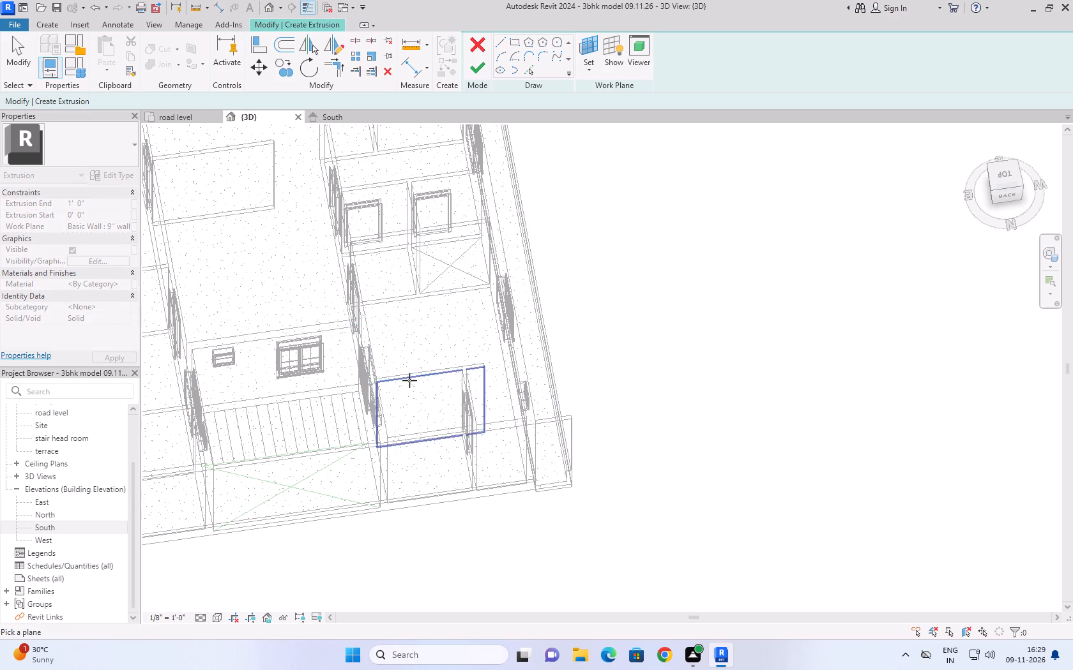
pyautogui.click(334, 332)
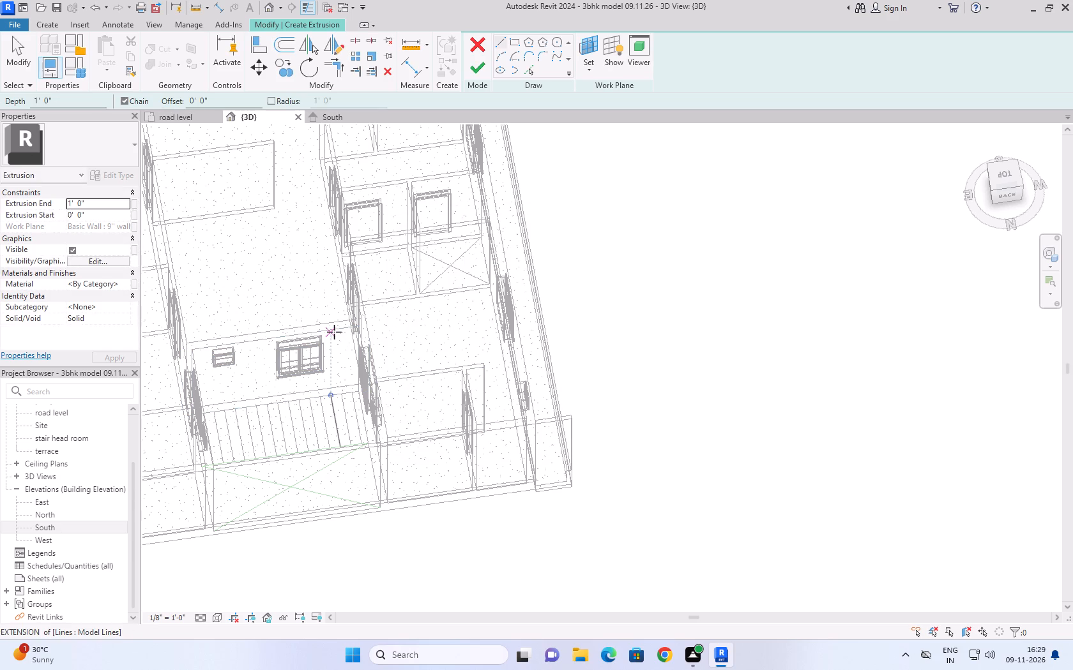
# Examine the picked wall face and the rear central room's parallel lines from the back and top to locate the profile's starting point.
pyautogui.click(999, 195)
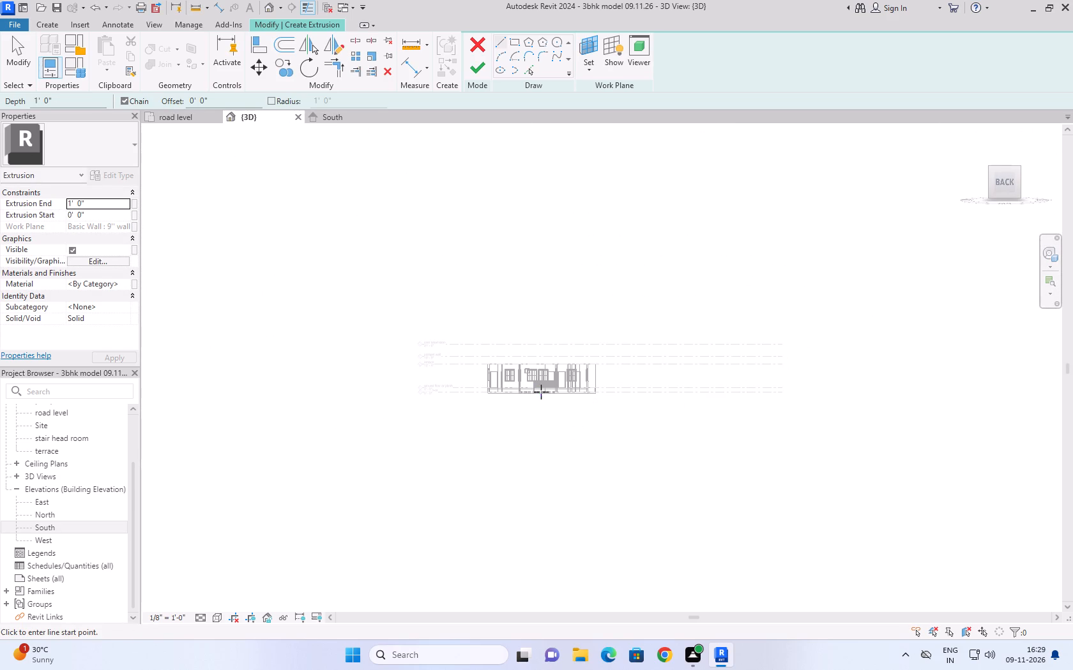
pyautogui.scroll(16, 540, 386)
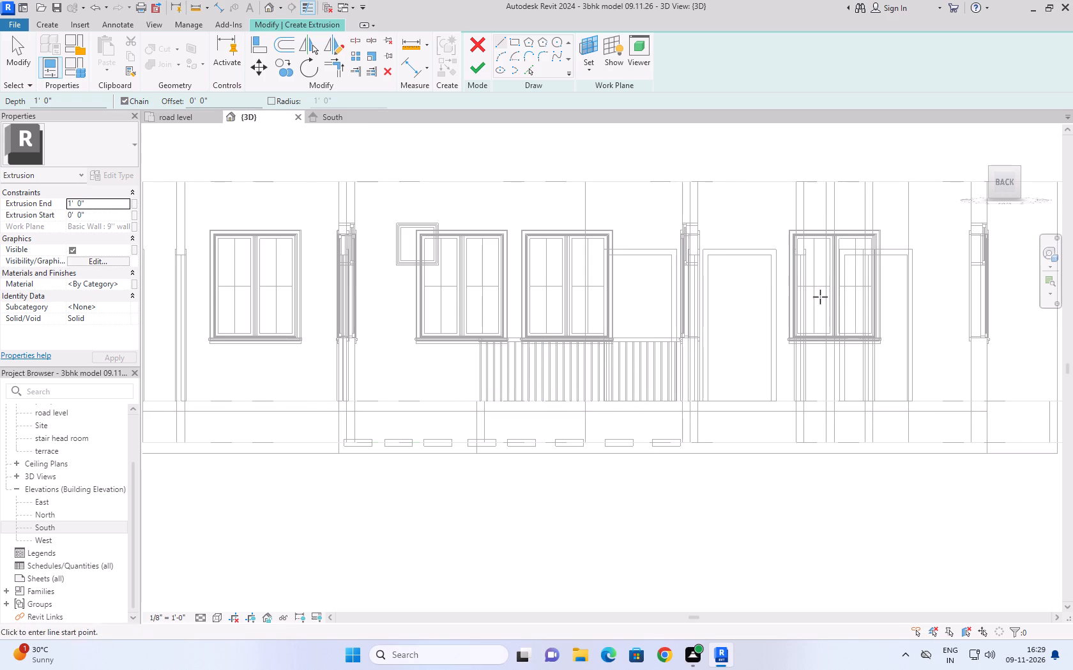
pyautogui.click(1007, 160)
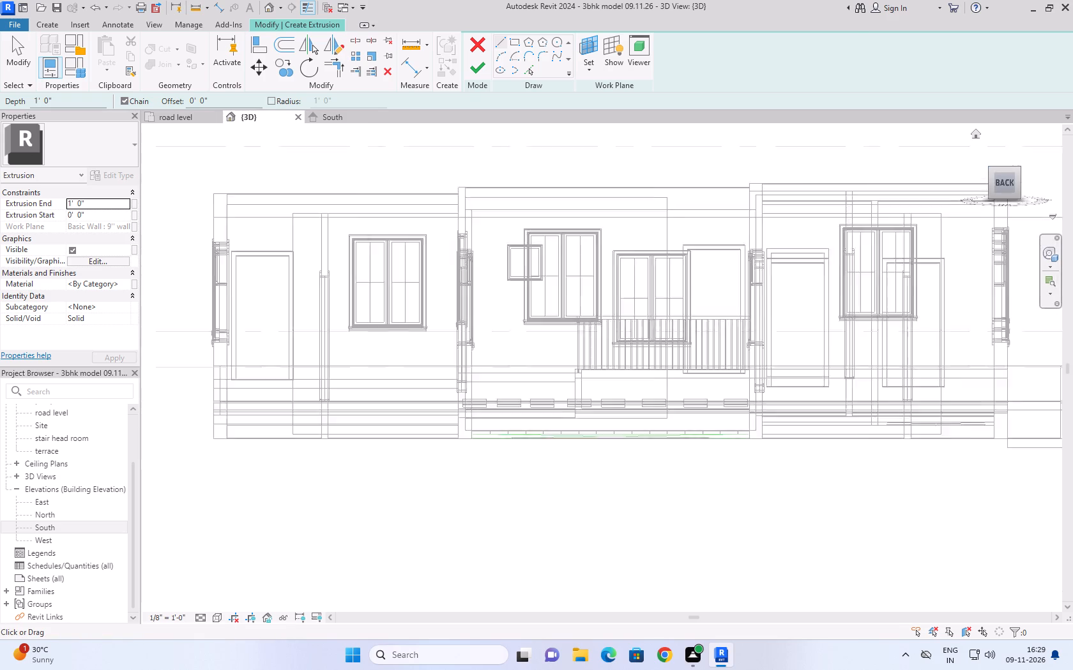
pyautogui.scroll(2, 534, 465)
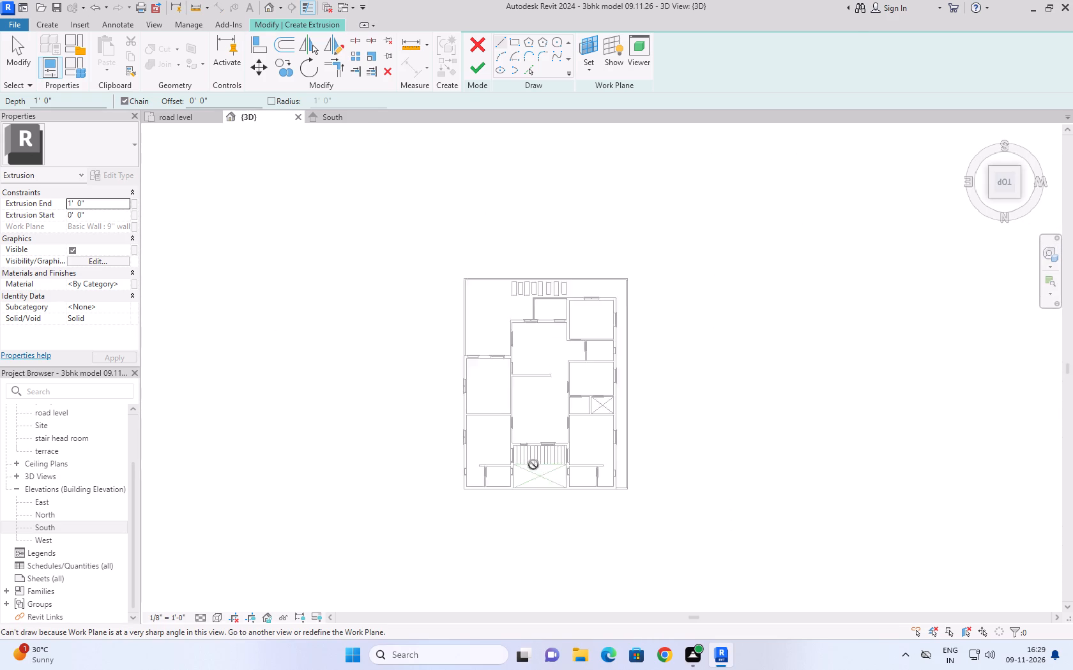
pyautogui.scroll(11, 533, 465)
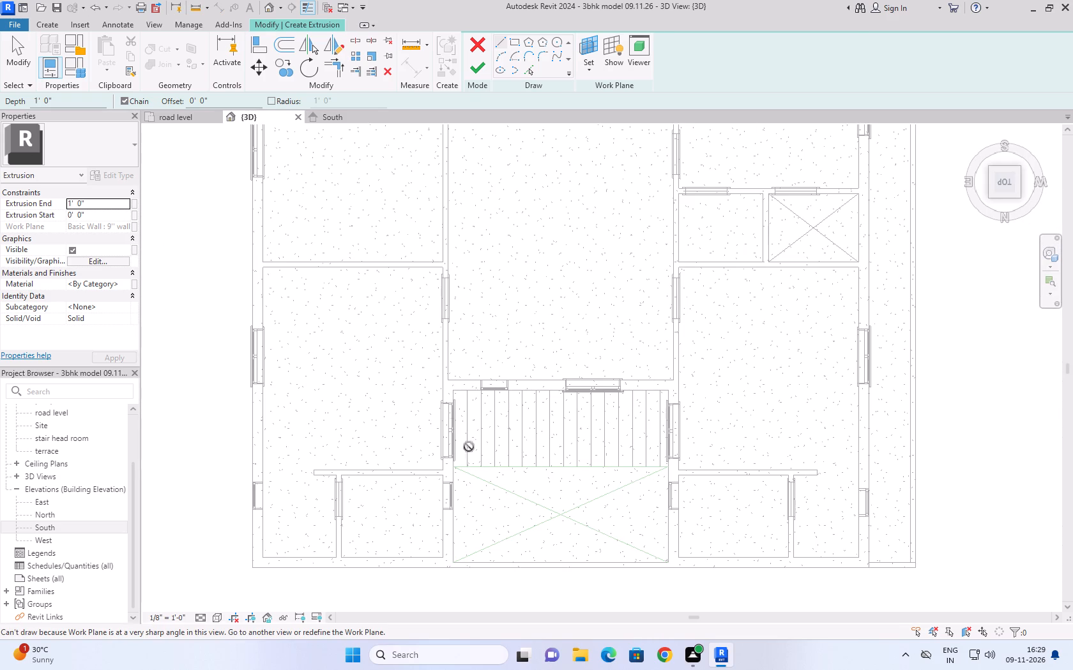
pyautogui.click(500, 39)
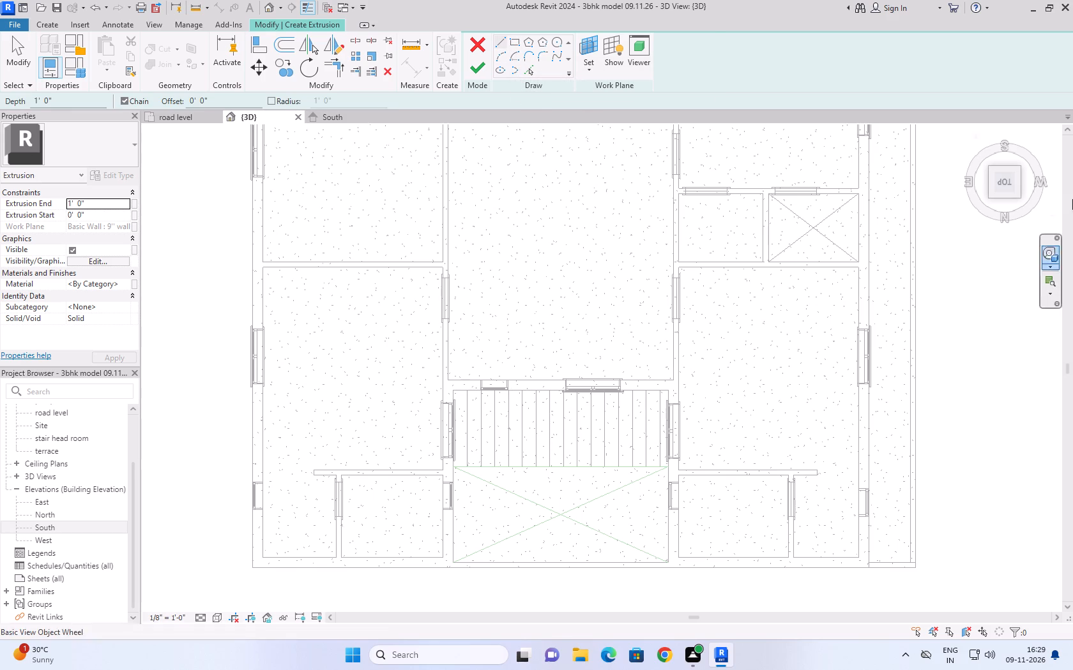
pyautogui.click(1004, 209)
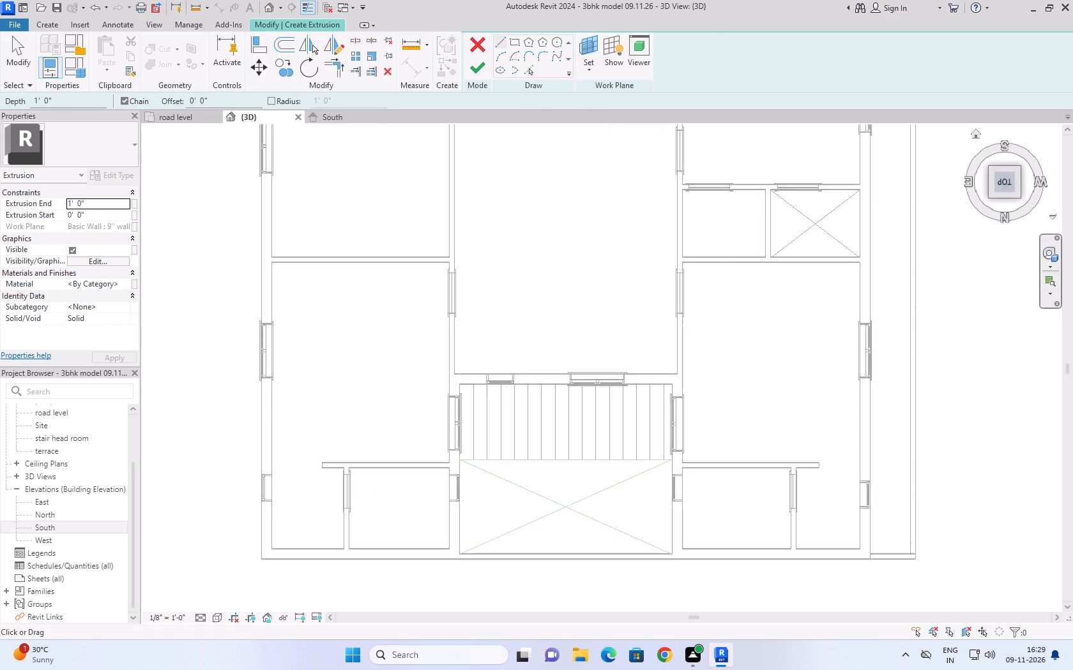
pyautogui.scroll(2, 524, 393)
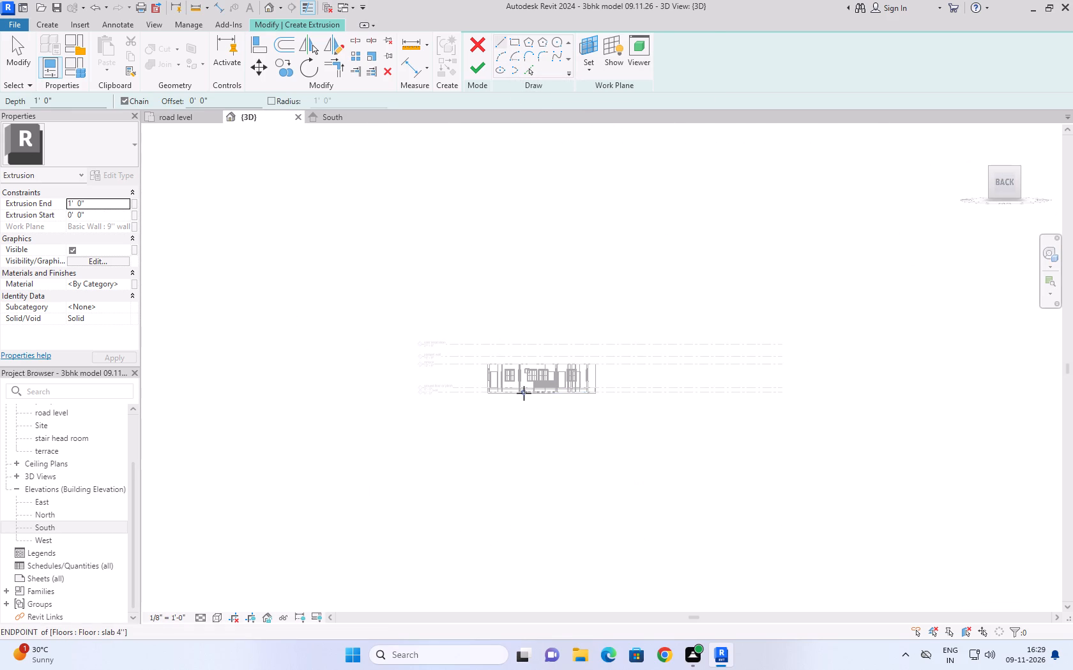
pyautogui.scroll(16, 524, 393)
pyautogui.moveTo(601, 297); pyautogui.dragTo(574, 311, button='middle')
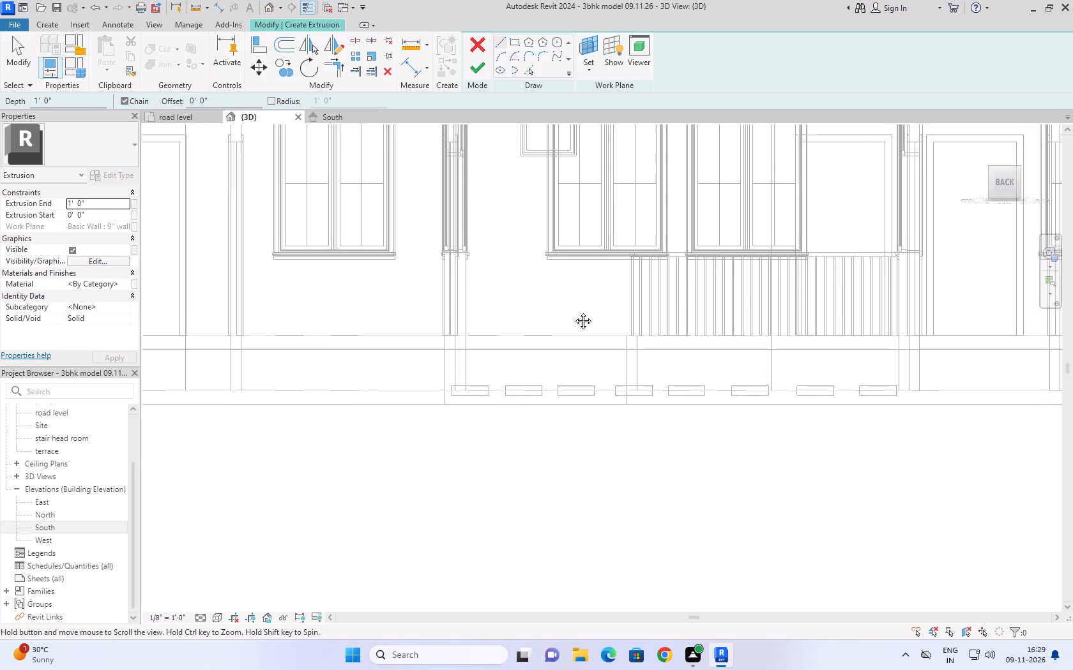
pyautogui.moveTo(574, 311); pyautogui.dragTo(407, 403, button='middle')
pyautogui.scroll(-2, 407, 403)
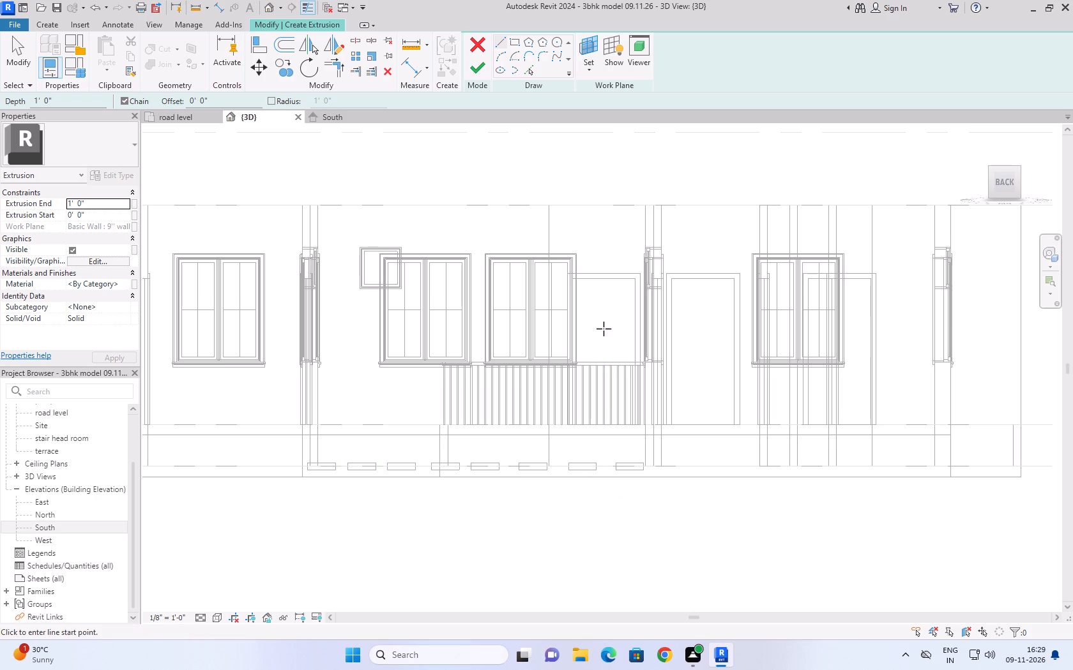
pyautogui.keyDown('shift'); pyautogui.moveTo(604, 329); pyautogui.dragTo(601, 472, button='middle'); pyautogui.keyUp('shift')
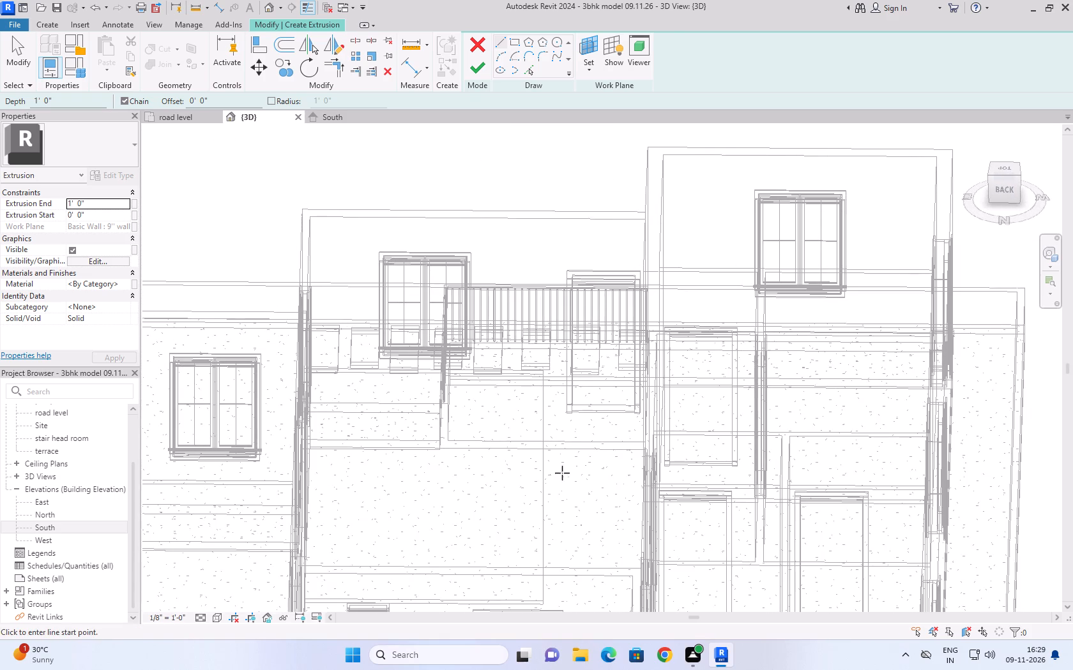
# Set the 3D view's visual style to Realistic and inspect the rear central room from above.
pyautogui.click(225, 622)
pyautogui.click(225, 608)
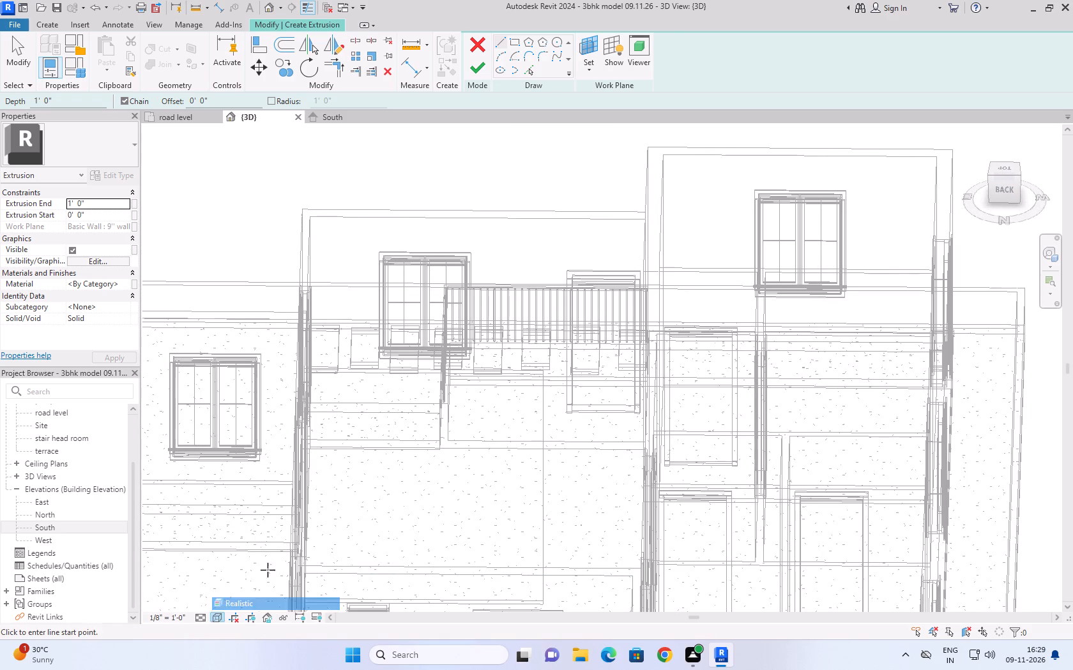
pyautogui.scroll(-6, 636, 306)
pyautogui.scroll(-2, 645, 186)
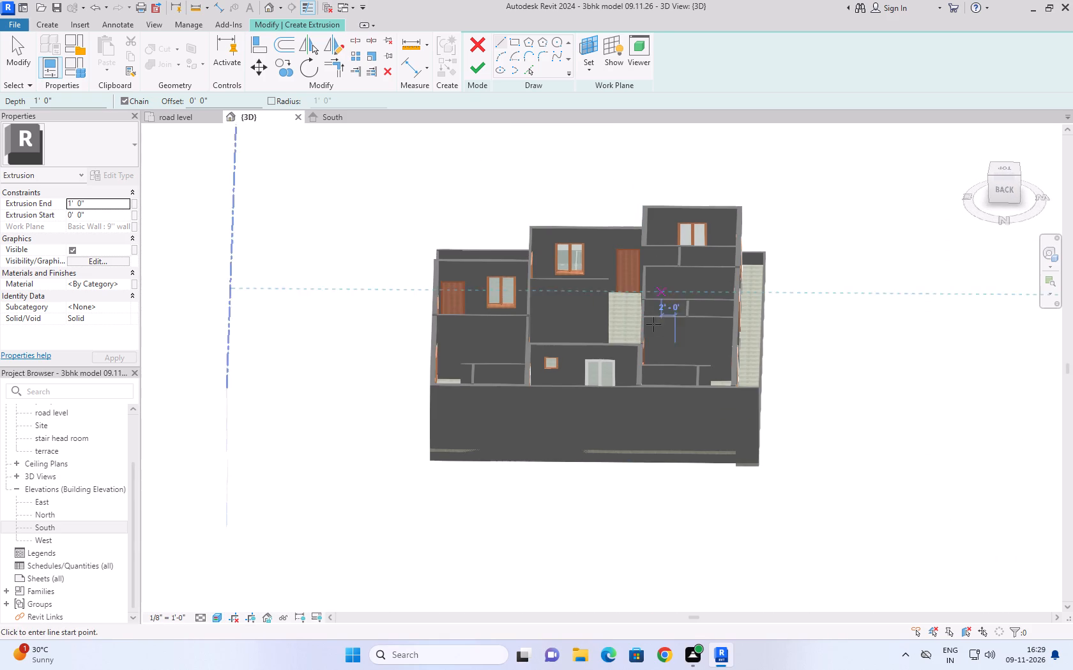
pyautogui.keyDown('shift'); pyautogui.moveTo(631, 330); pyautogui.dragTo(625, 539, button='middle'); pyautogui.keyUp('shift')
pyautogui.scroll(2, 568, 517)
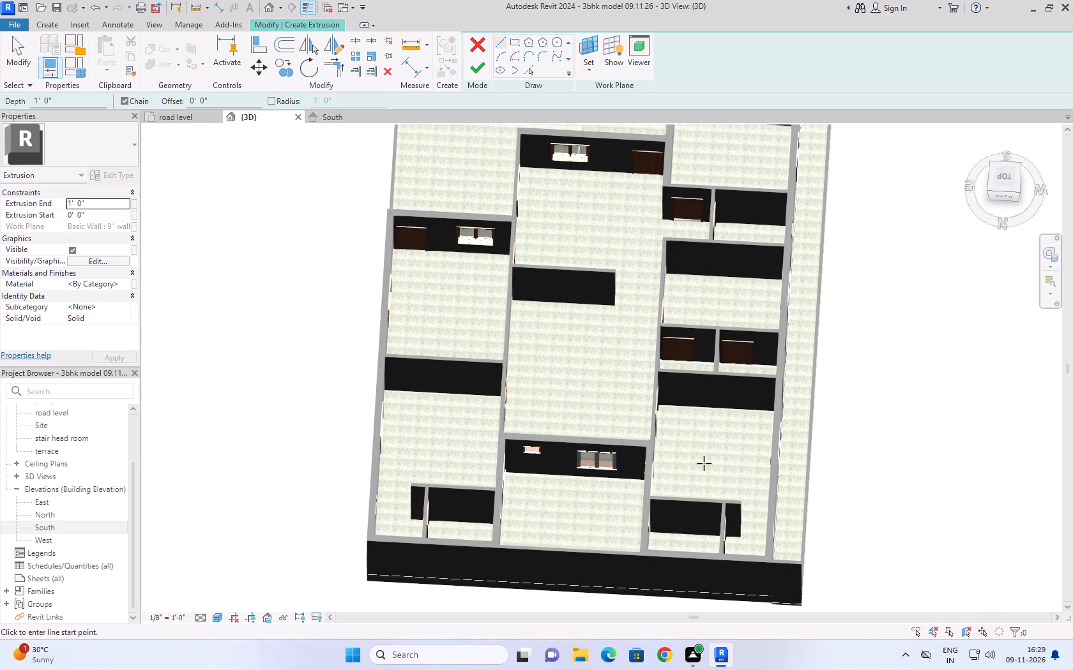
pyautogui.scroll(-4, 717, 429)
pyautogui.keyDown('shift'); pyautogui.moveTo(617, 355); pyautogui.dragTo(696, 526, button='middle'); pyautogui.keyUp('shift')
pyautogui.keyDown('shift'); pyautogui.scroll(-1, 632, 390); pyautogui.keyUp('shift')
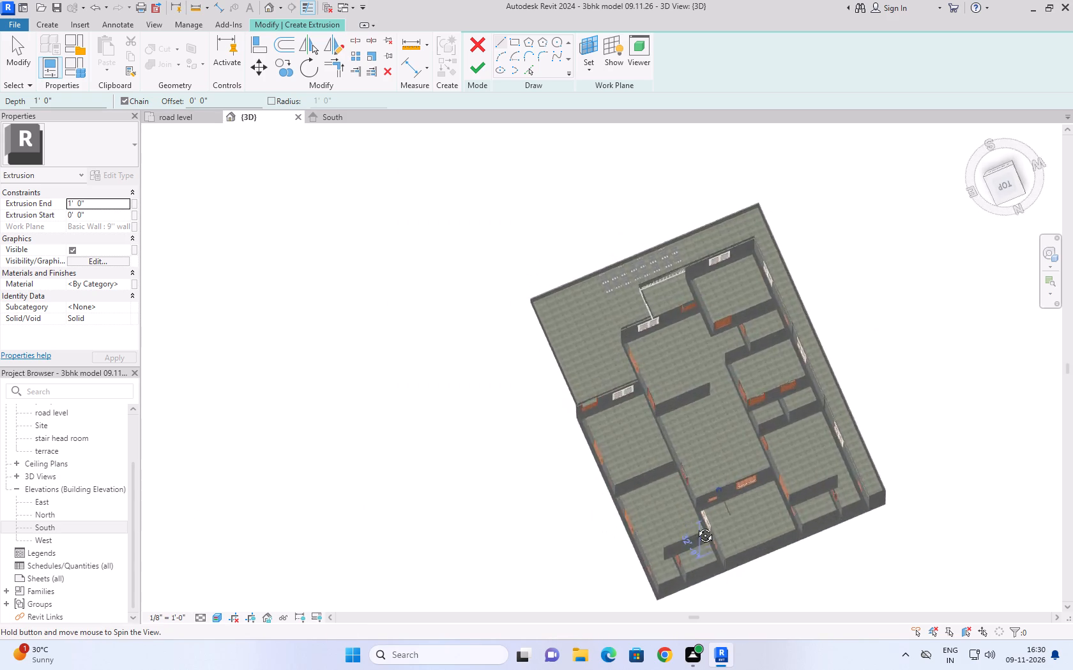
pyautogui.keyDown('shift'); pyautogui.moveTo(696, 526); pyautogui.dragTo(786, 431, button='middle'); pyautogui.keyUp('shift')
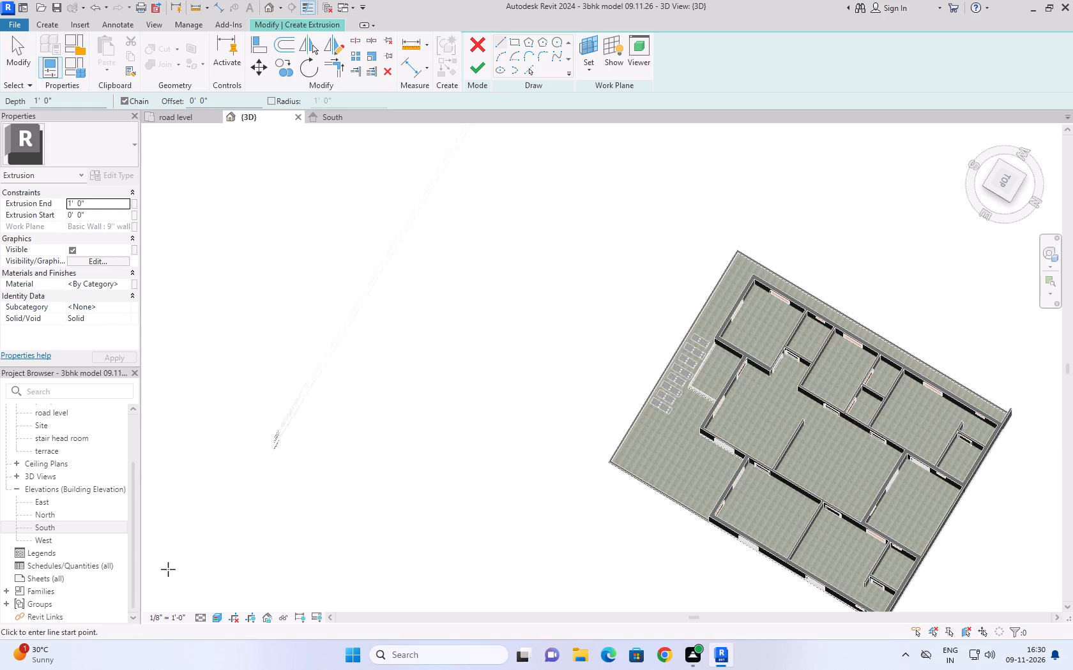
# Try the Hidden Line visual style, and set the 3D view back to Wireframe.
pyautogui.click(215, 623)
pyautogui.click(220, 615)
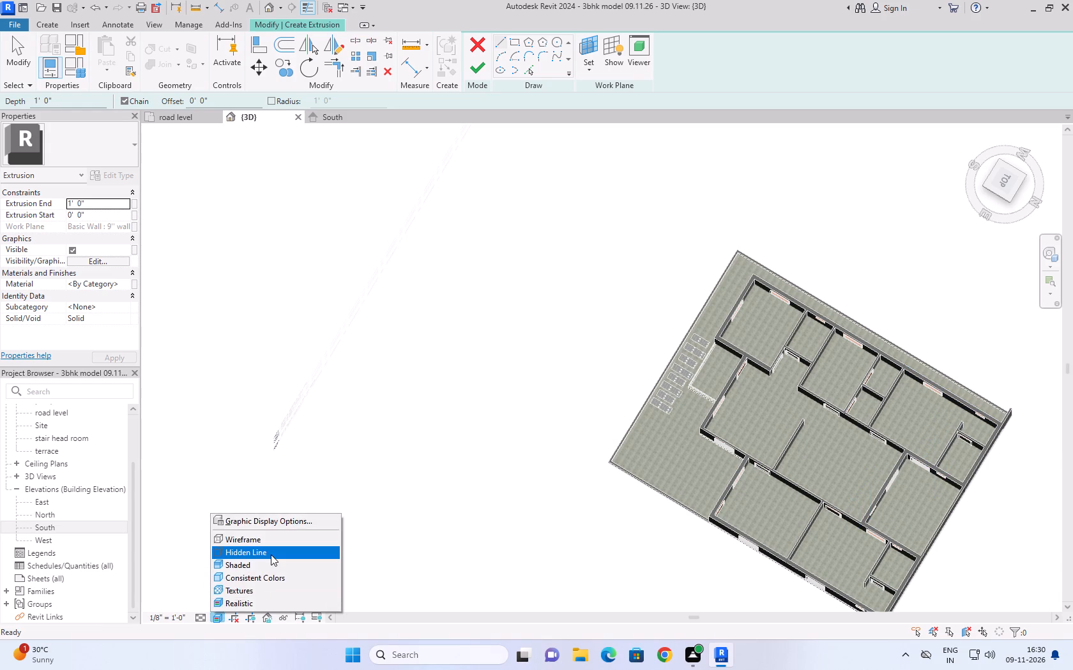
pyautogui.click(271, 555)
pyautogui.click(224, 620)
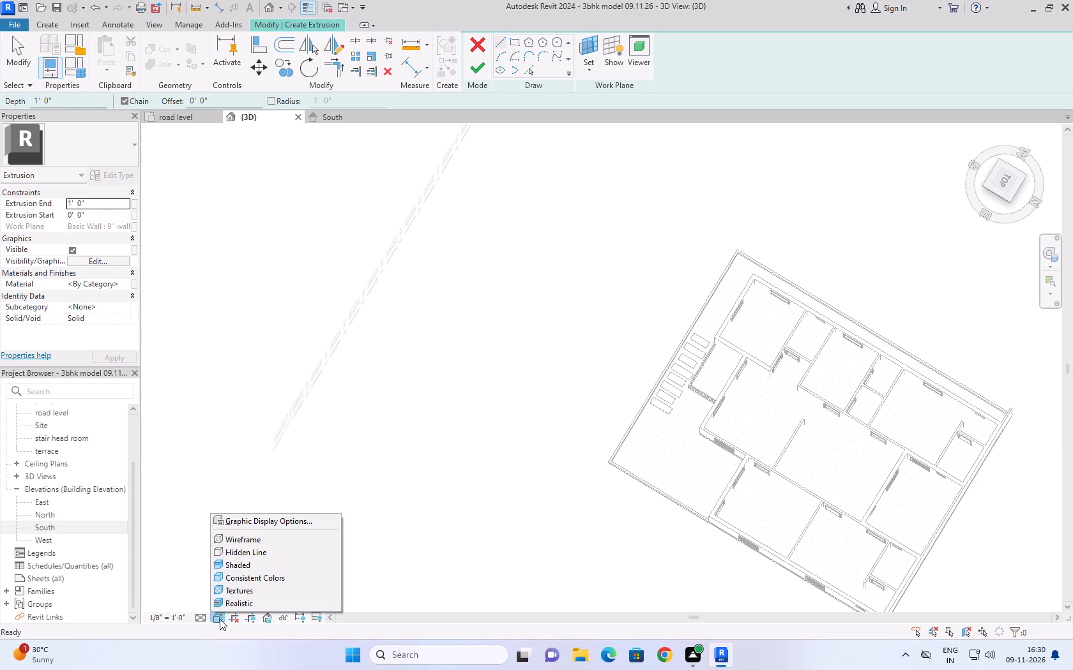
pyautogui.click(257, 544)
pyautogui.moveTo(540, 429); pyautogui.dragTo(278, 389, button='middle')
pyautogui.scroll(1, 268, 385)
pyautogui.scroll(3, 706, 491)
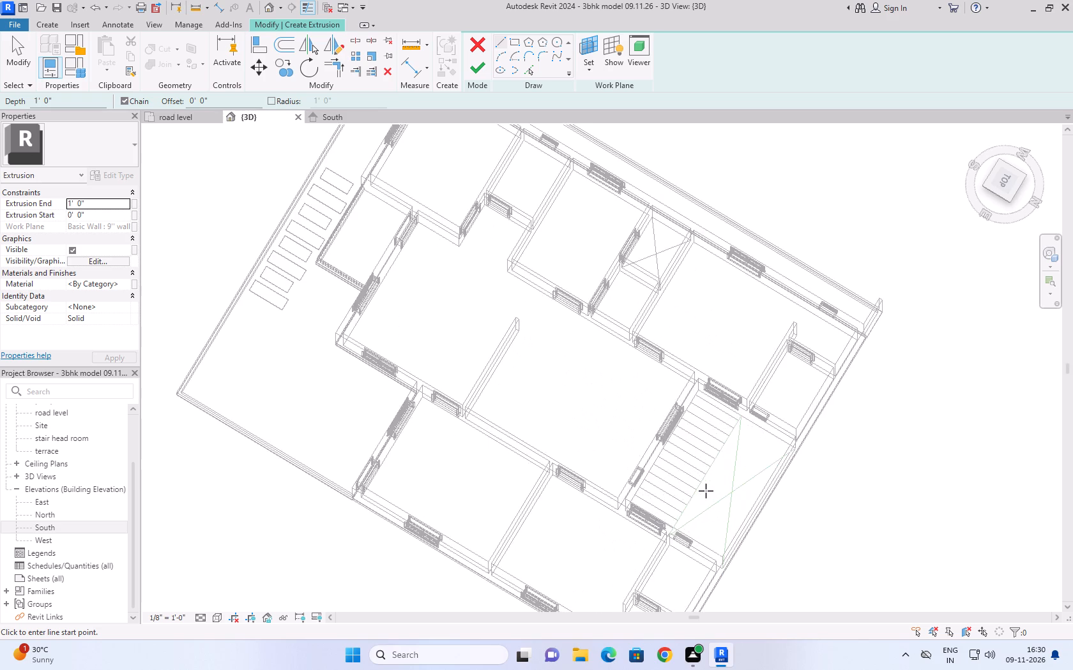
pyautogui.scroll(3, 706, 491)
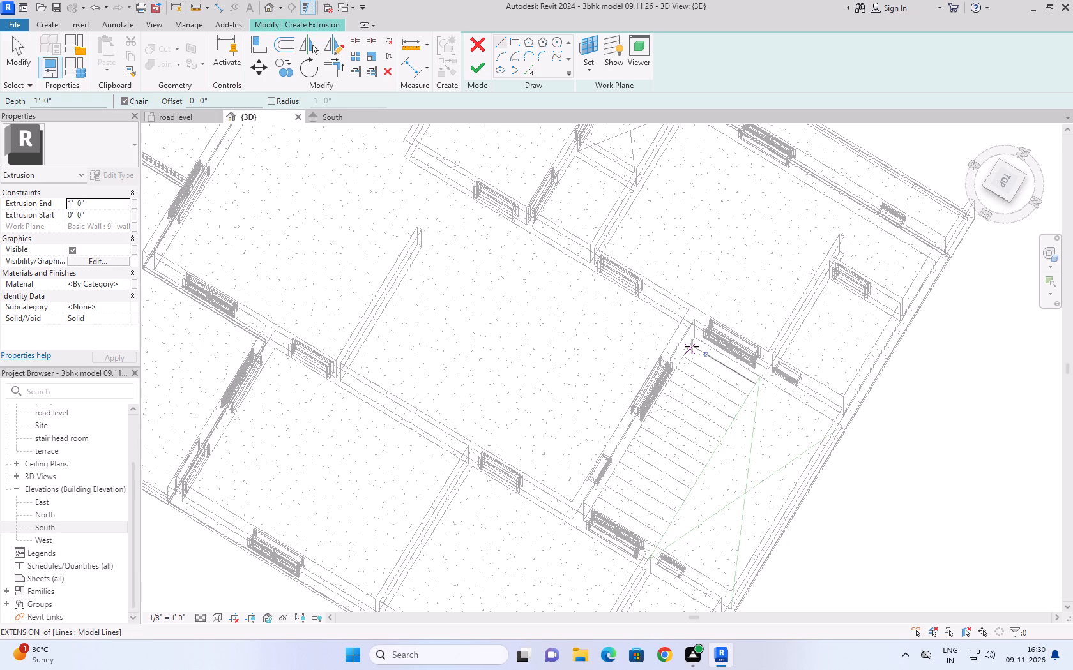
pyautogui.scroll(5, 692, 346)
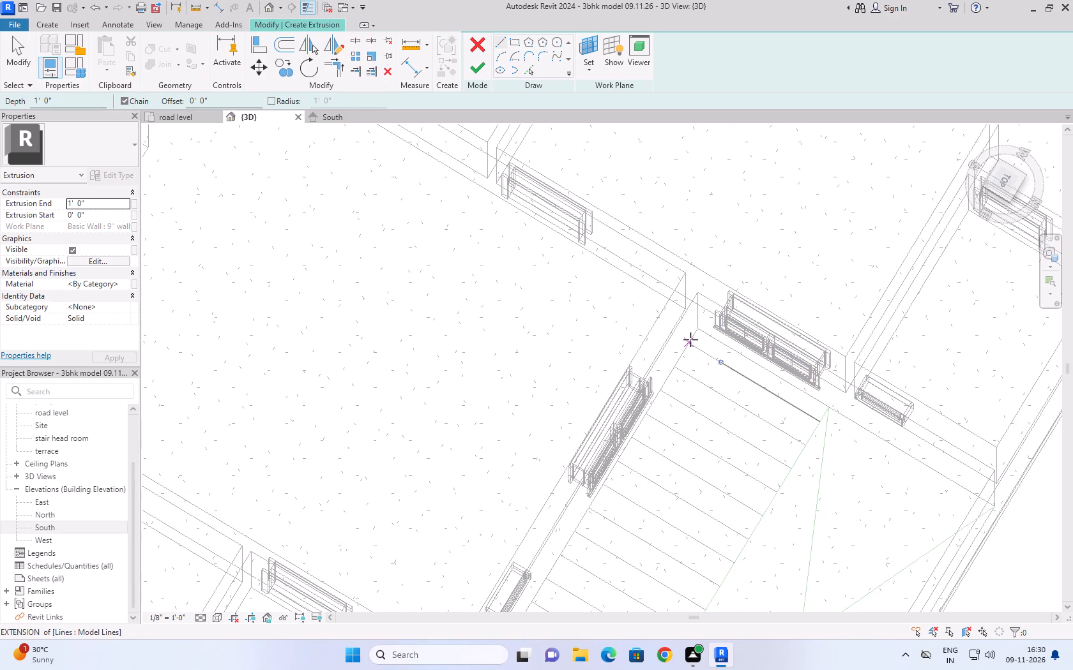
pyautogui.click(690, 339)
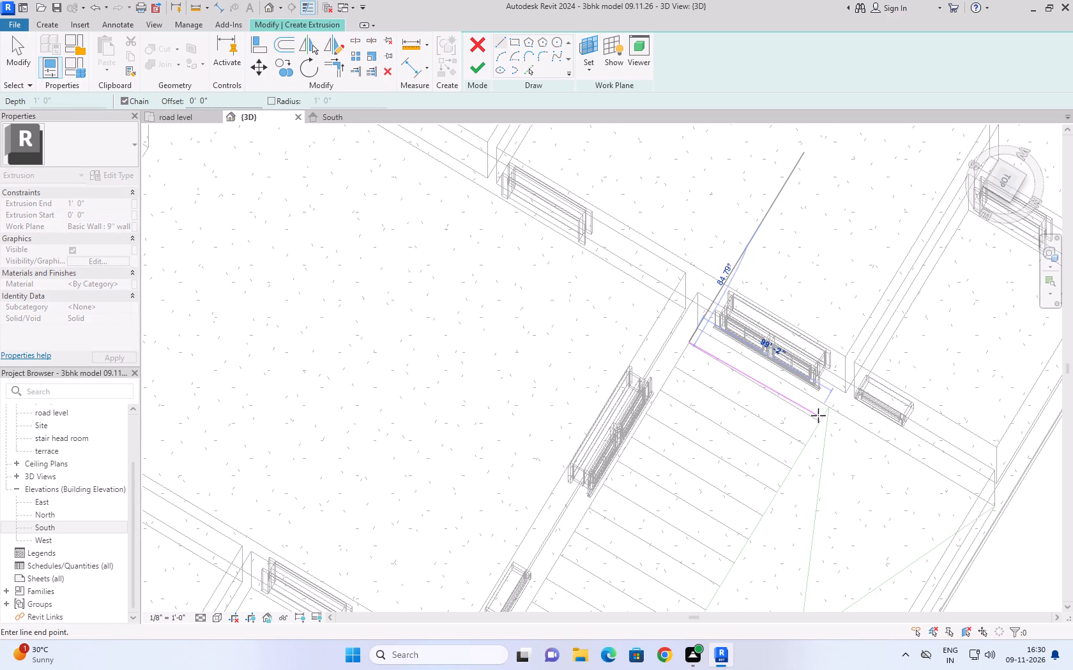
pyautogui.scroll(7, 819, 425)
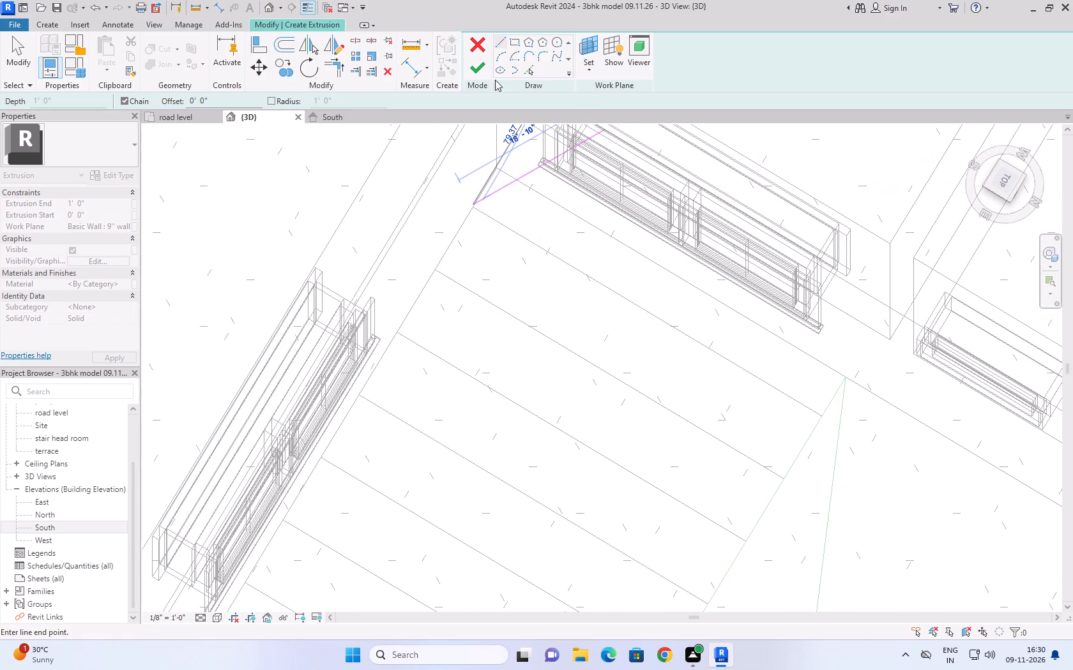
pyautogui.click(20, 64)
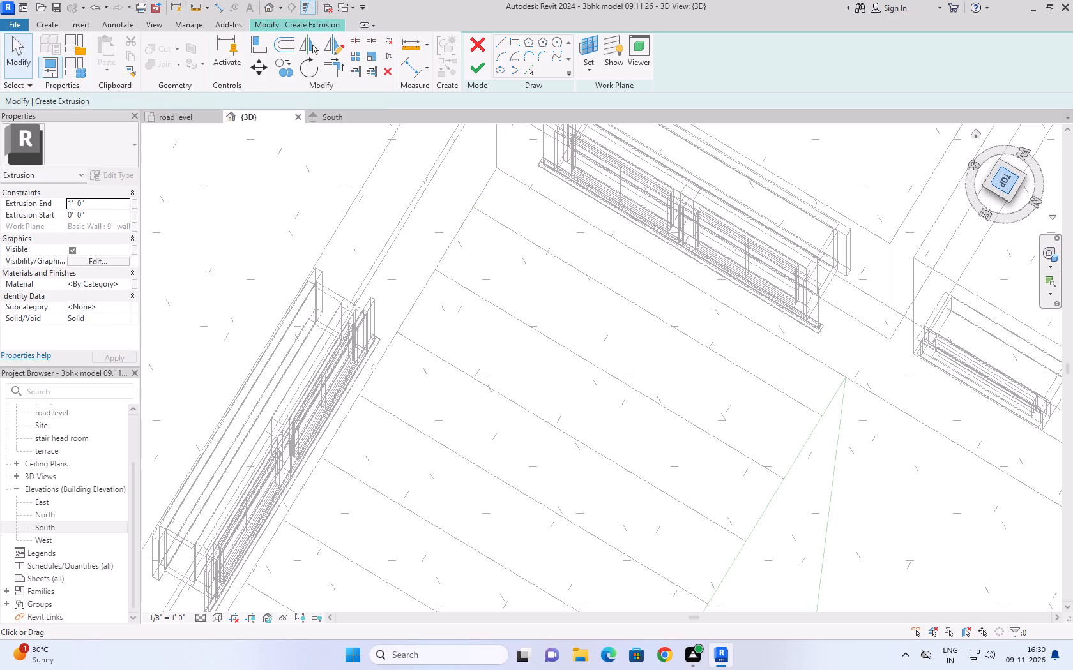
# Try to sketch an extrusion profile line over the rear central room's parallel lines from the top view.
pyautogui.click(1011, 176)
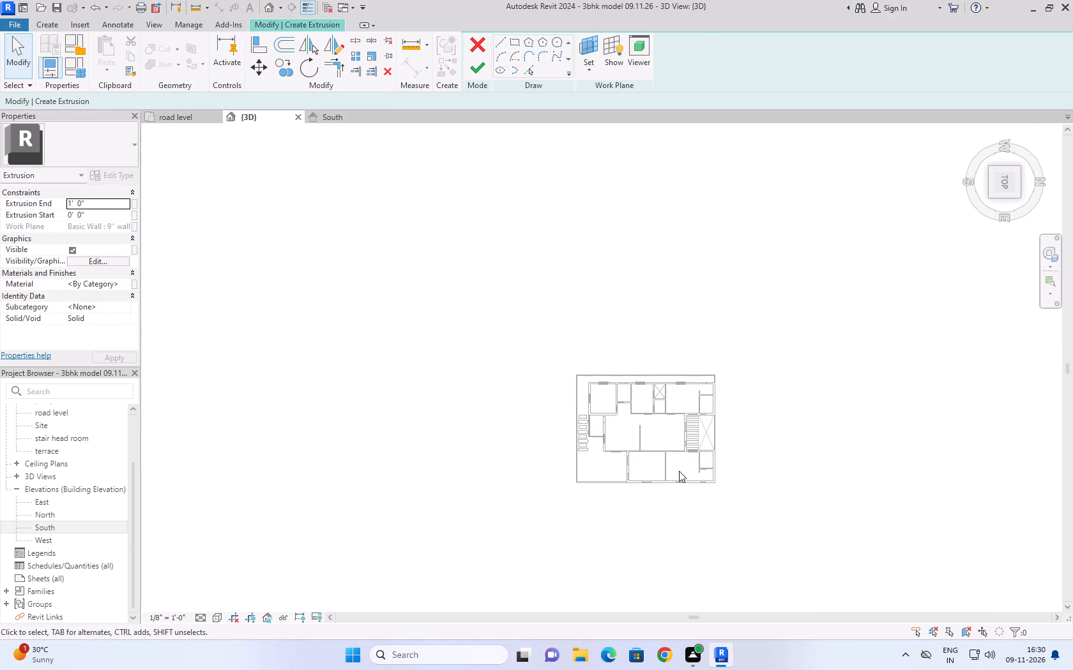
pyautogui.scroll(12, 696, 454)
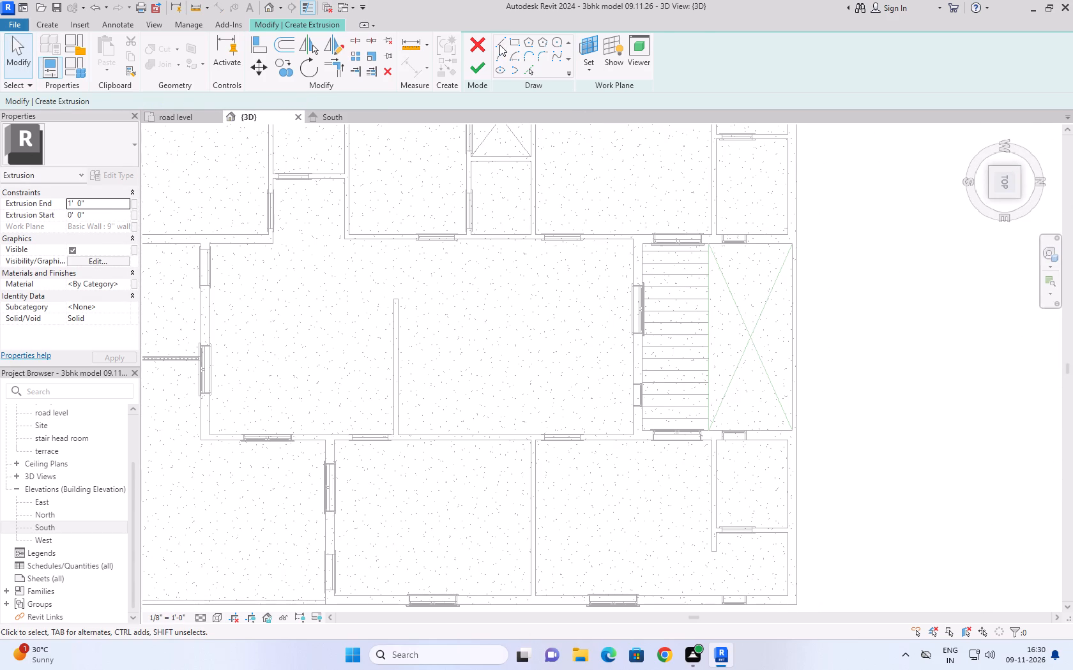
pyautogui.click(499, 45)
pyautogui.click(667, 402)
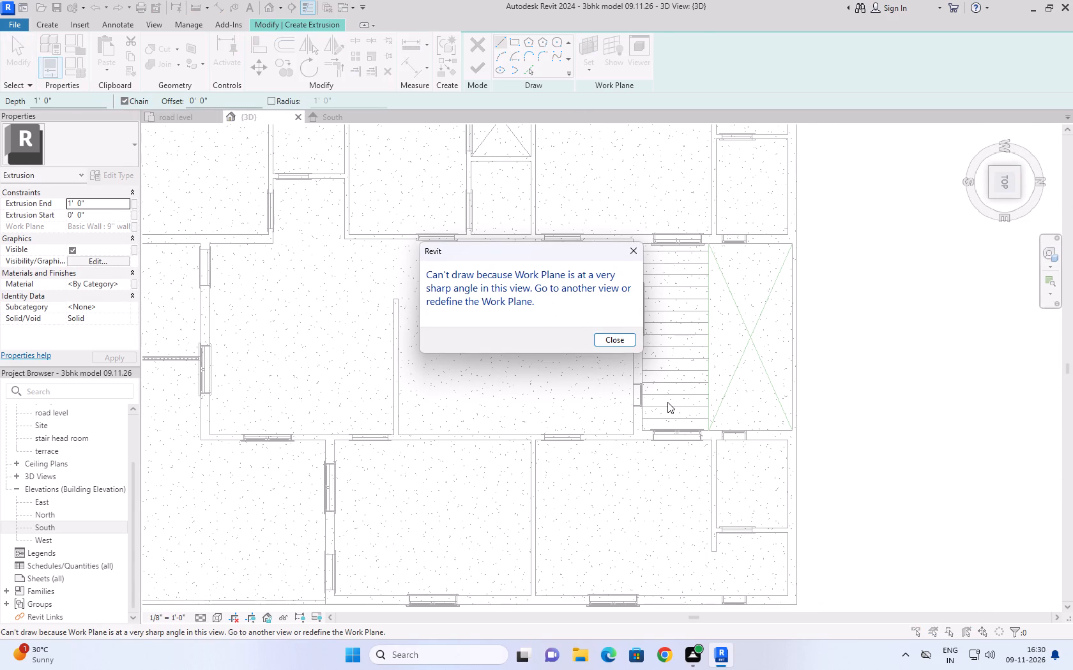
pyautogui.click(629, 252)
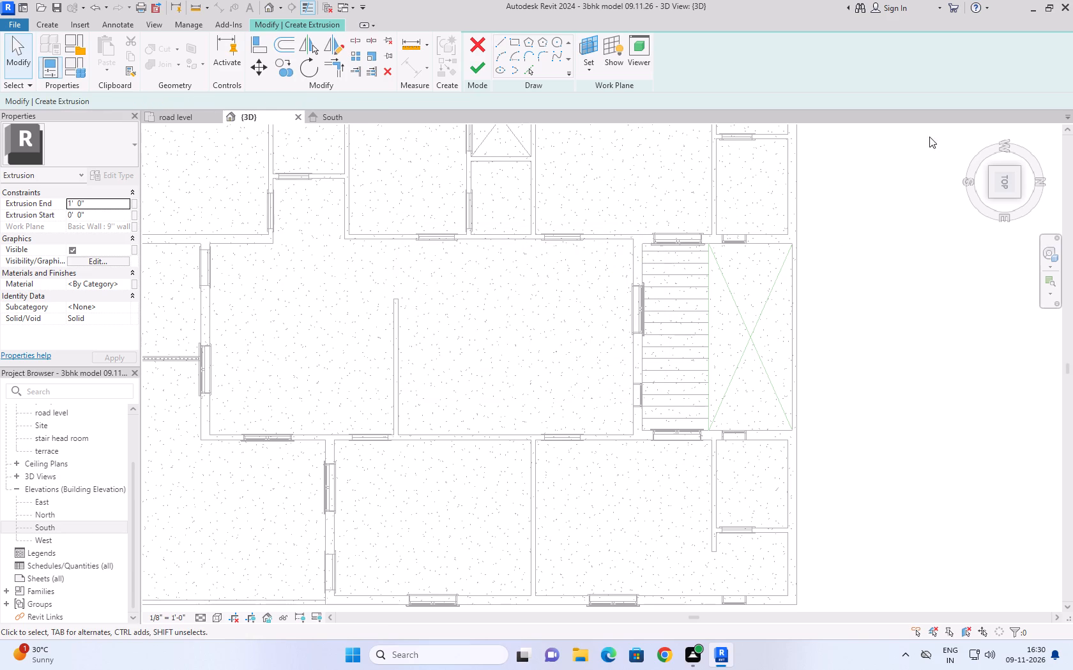
# Examine the house from the right side, top and home orientations for a view suited to sketching the profile.
pyautogui.click(1008, 221)
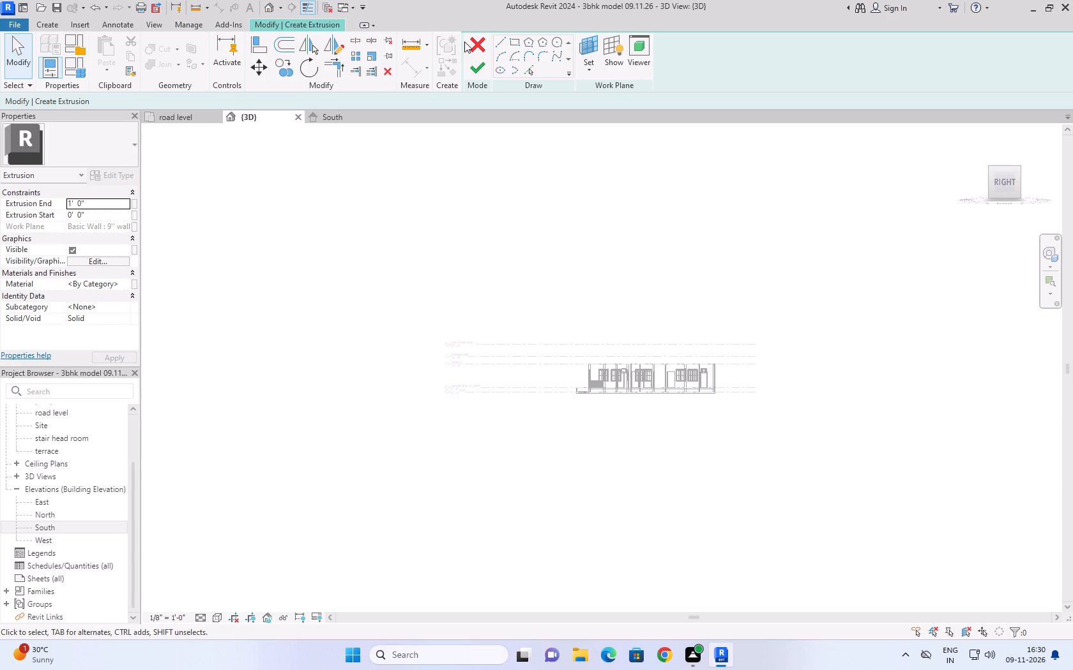
pyautogui.click(506, 43)
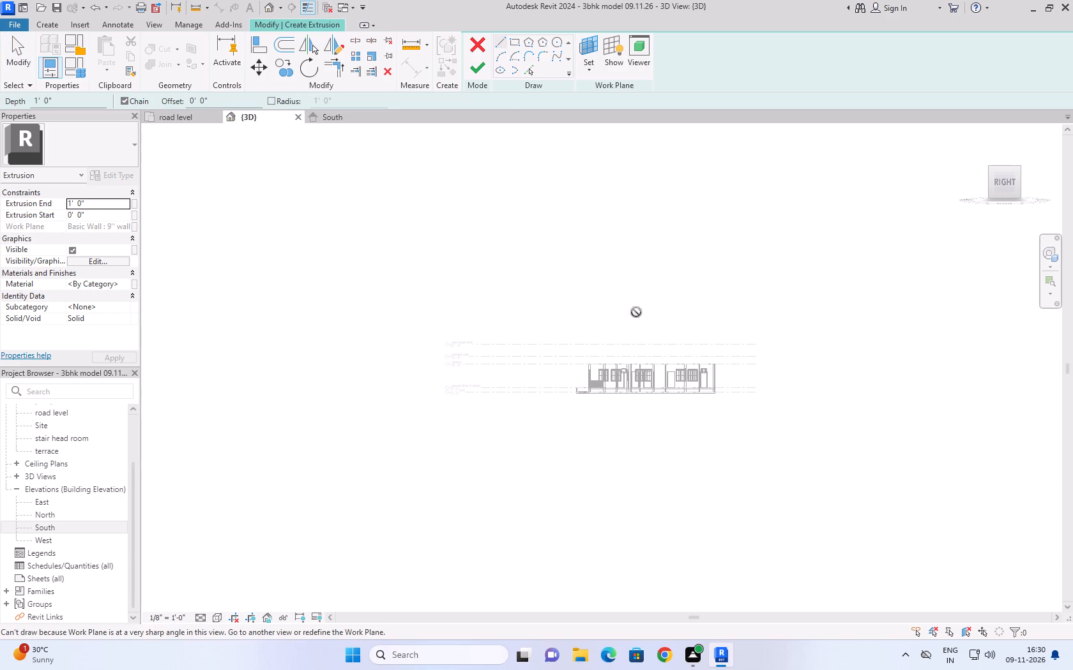
pyautogui.scroll(10, 694, 403)
pyautogui.middleClick(694, 403)
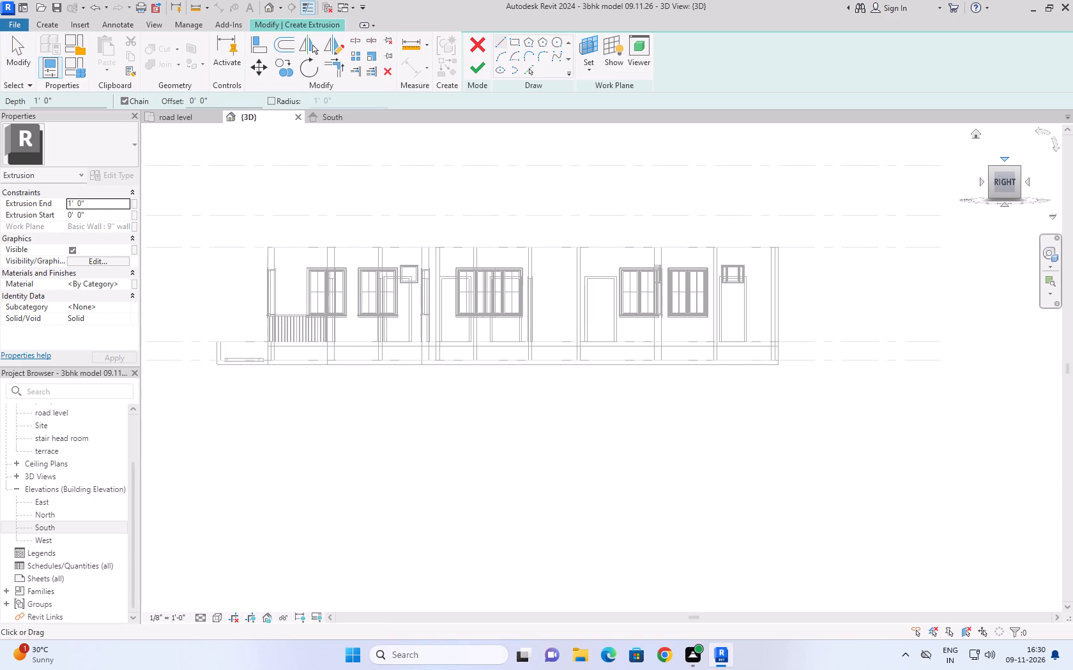
pyautogui.click(1007, 162)
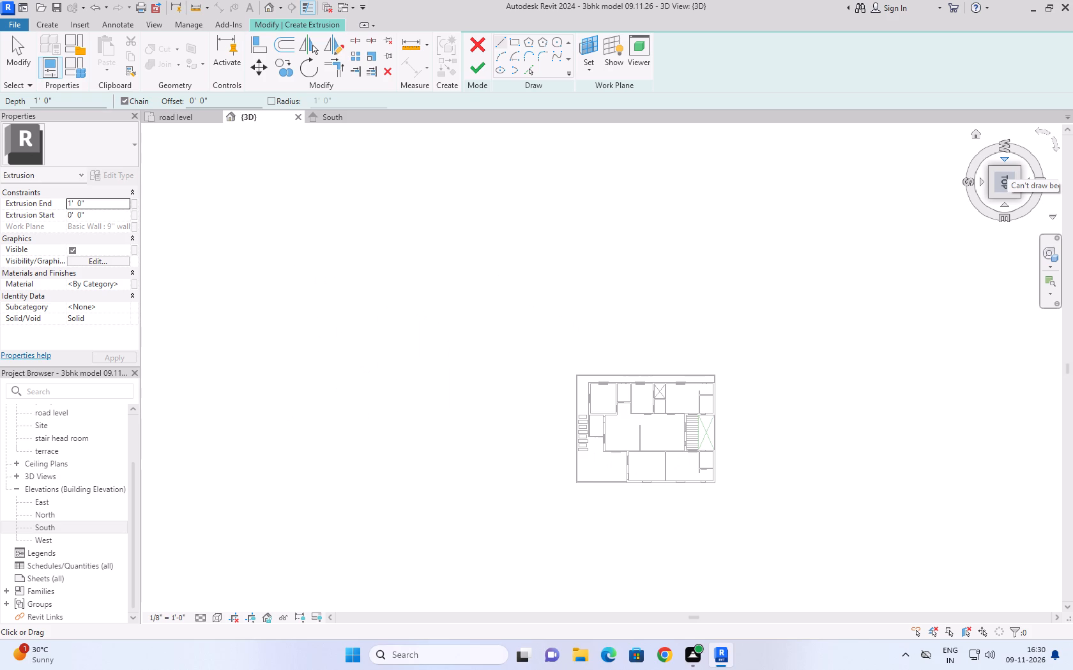
pyautogui.click(1007, 162)
pyautogui.click(1007, 162)
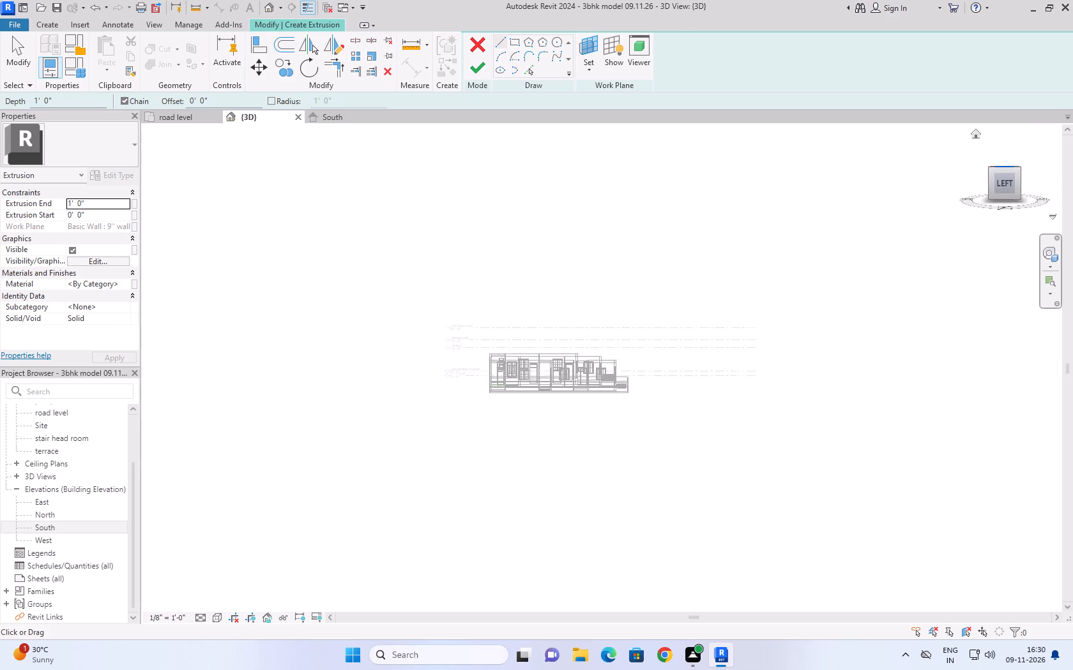
pyautogui.click(980, 132)
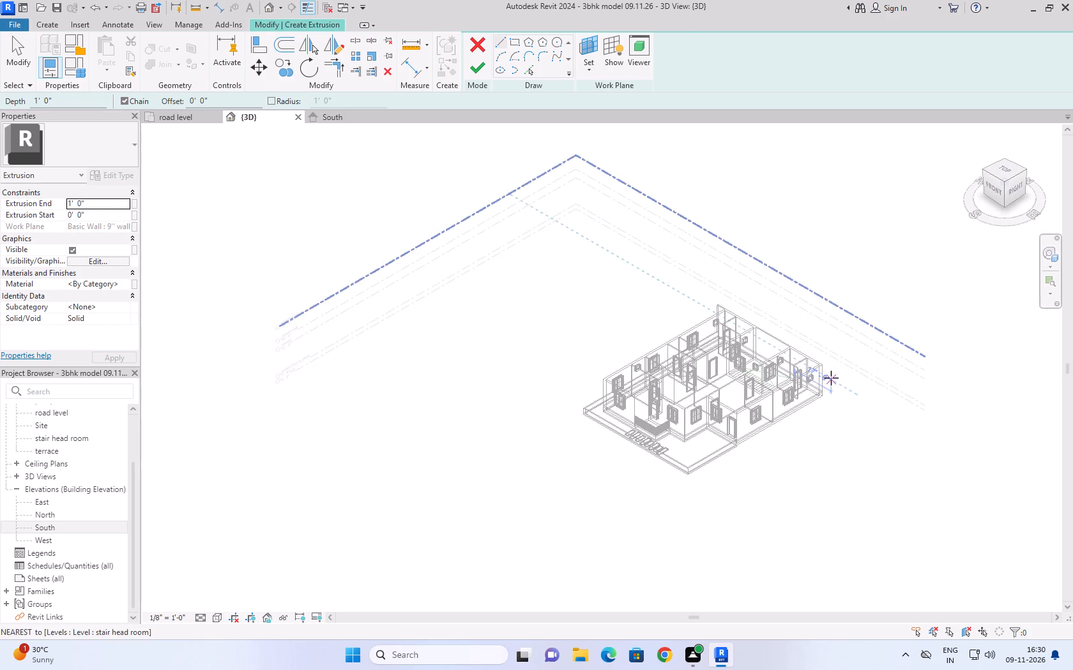
# Display the extrusion's work plane on the rear central room's 9" wall face, viewed from the back.
pyautogui.scroll(13, 831, 378)
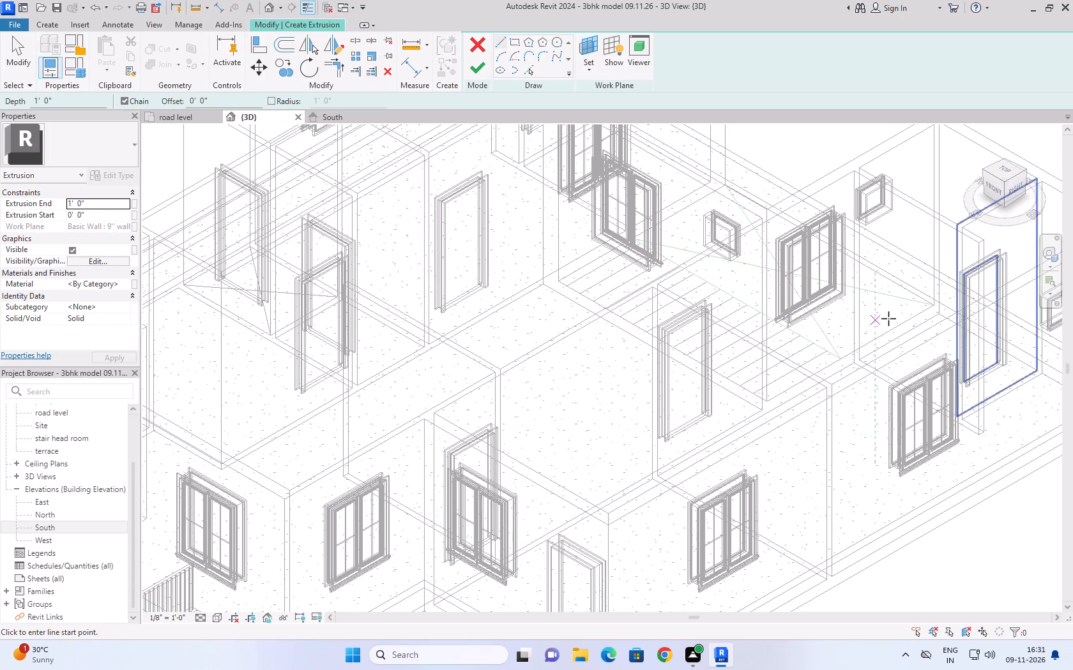
pyautogui.keyDown('shift'); pyautogui.moveTo(892, 317); pyautogui.dragTo(718, 378, button='middle'); pyautogui.keyUp('shift')
pyautogui.scroll(-5, 724, 319)
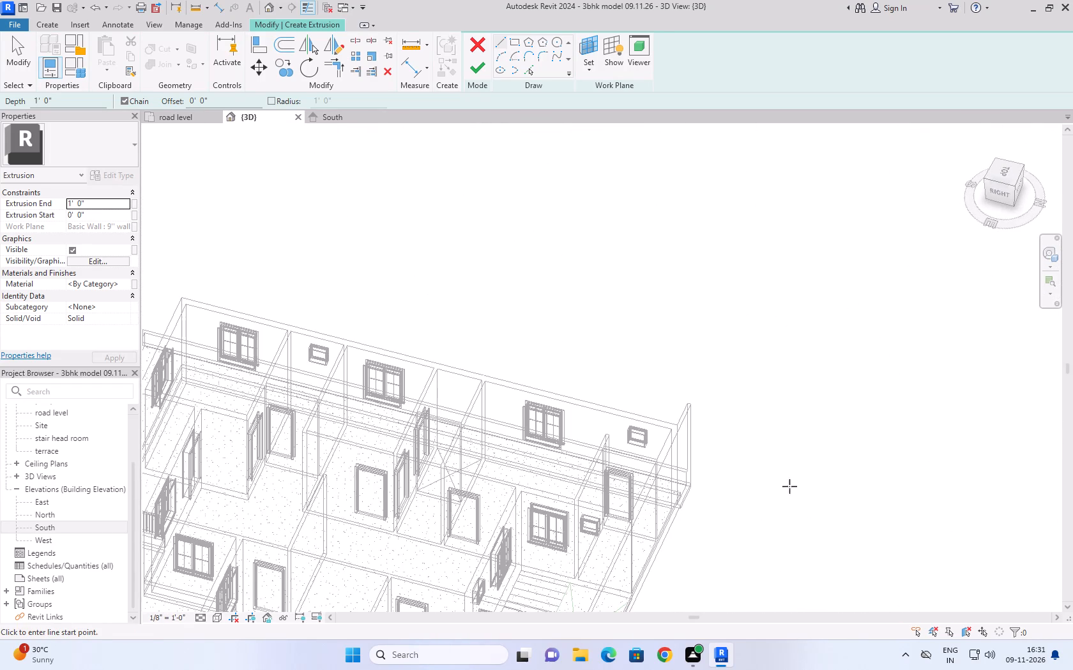
pyautogui.keyDown('shift'); pyautogui.moveTo(789, 486); pyautogui.dragTo(582, 442, button='middle'); pyautogui.keyUp('shift')
pyautogui.scroll(-6, 625, 346)
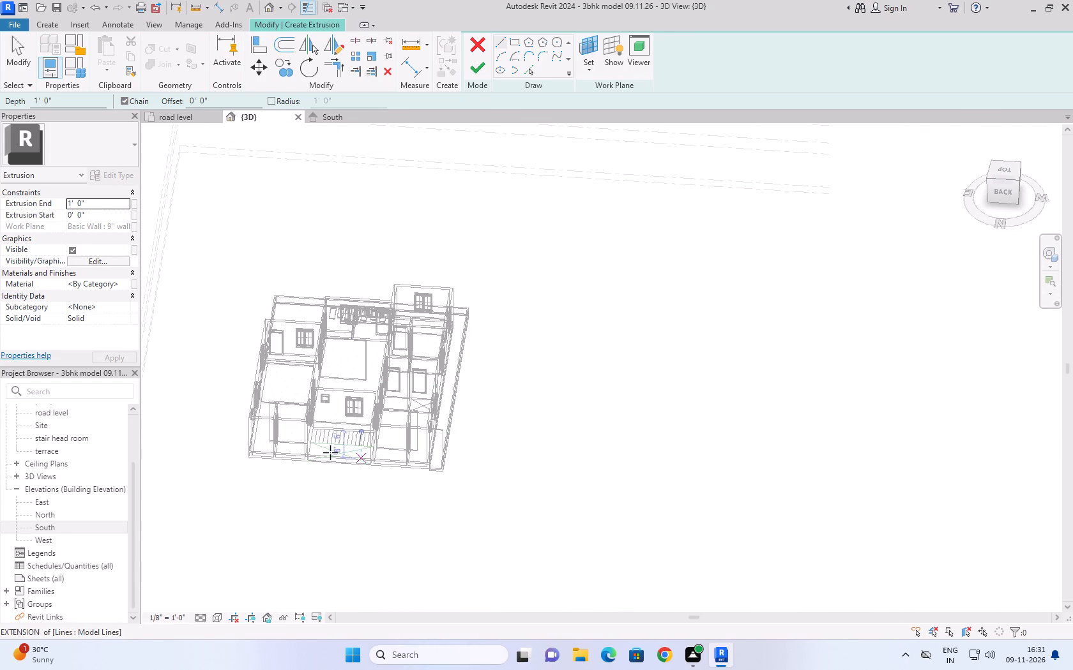
pyautogui.scroll(8, 303, 445)
pyautogui.keyDown('shift'); pyautogui.scroll(1, 392, 545); pyautogui.keyUp('shift')
pyautogui.keyDown('shift'); pyautogui.moveTo(392, 545); pyautogui.dragTo(411, 545, button='middle'); pyautogui.keyUp('shift')
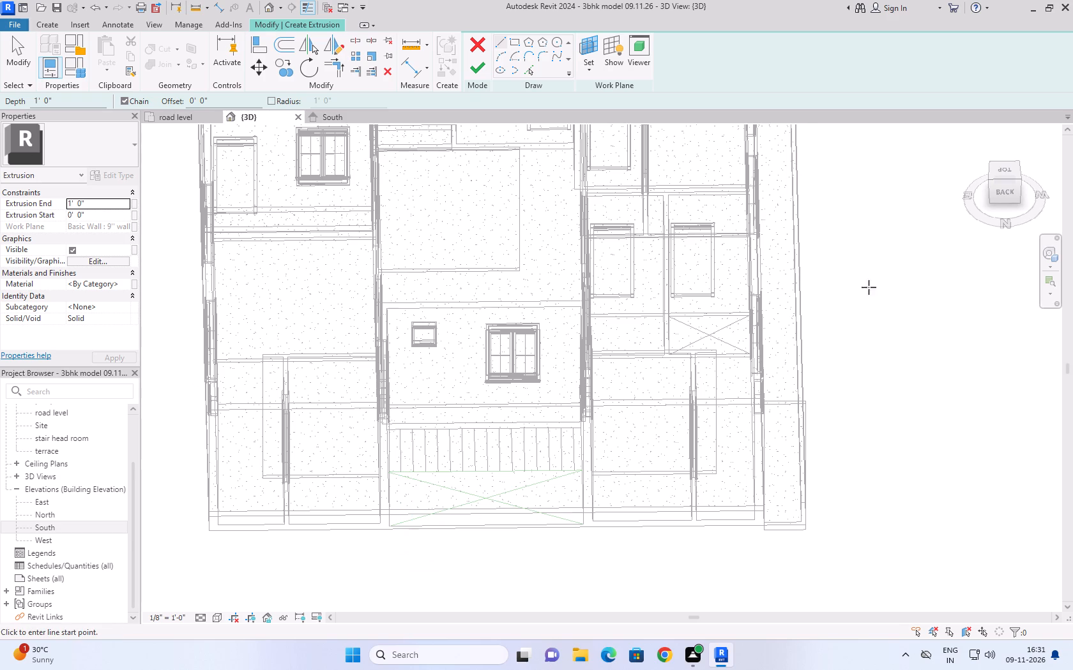
pyautogui.click(609, 52)
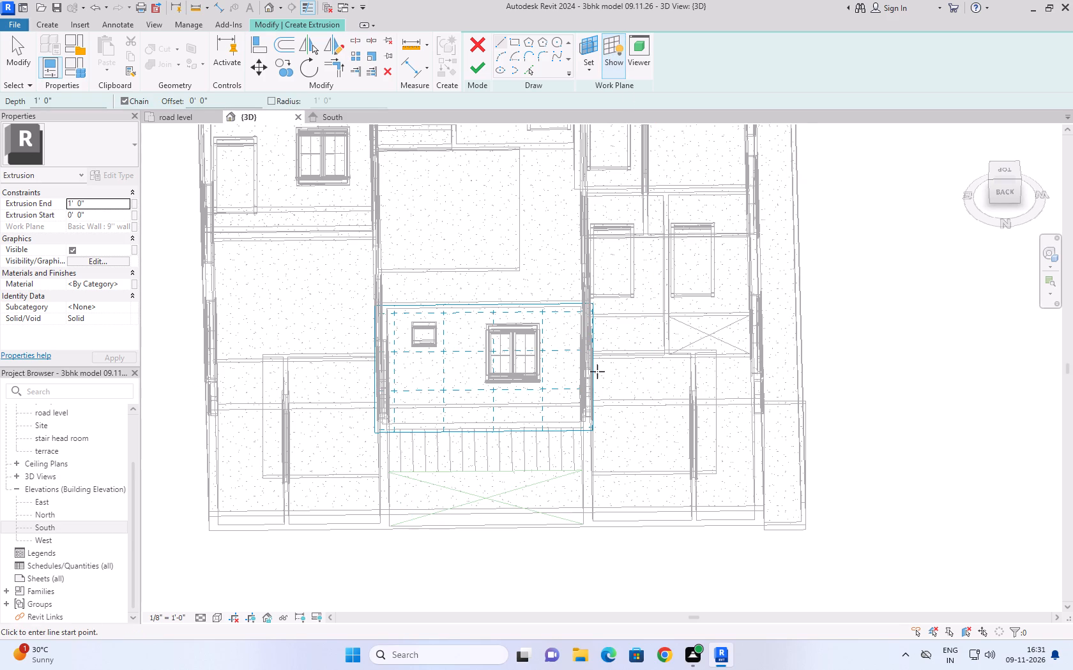
pyautogui.scroll(2, 550, 463)
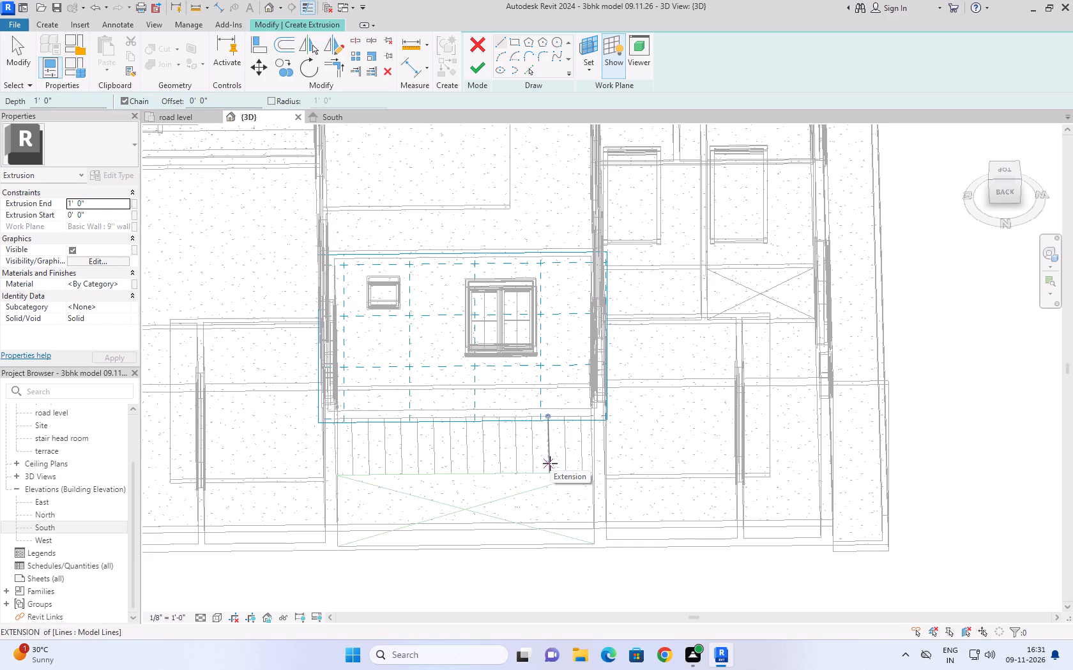
# Check the work plane's position from above and keep Basic Wall : 9" wall as the work plane.
pyautogui.click(1009, 167)
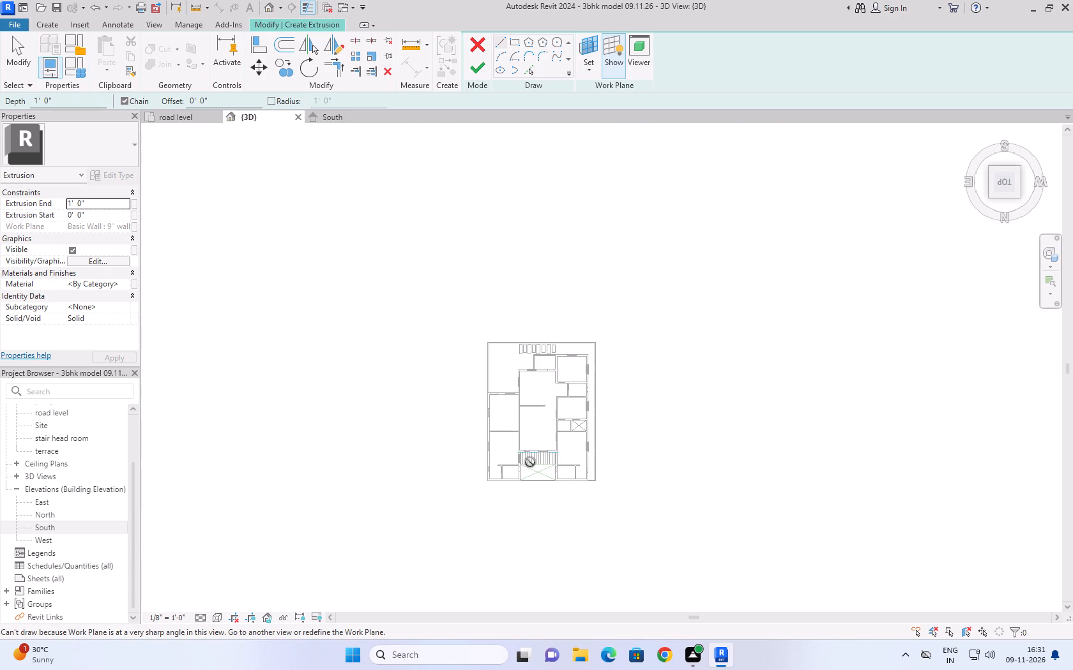
pyautogui.scroll(10, 530, 462)
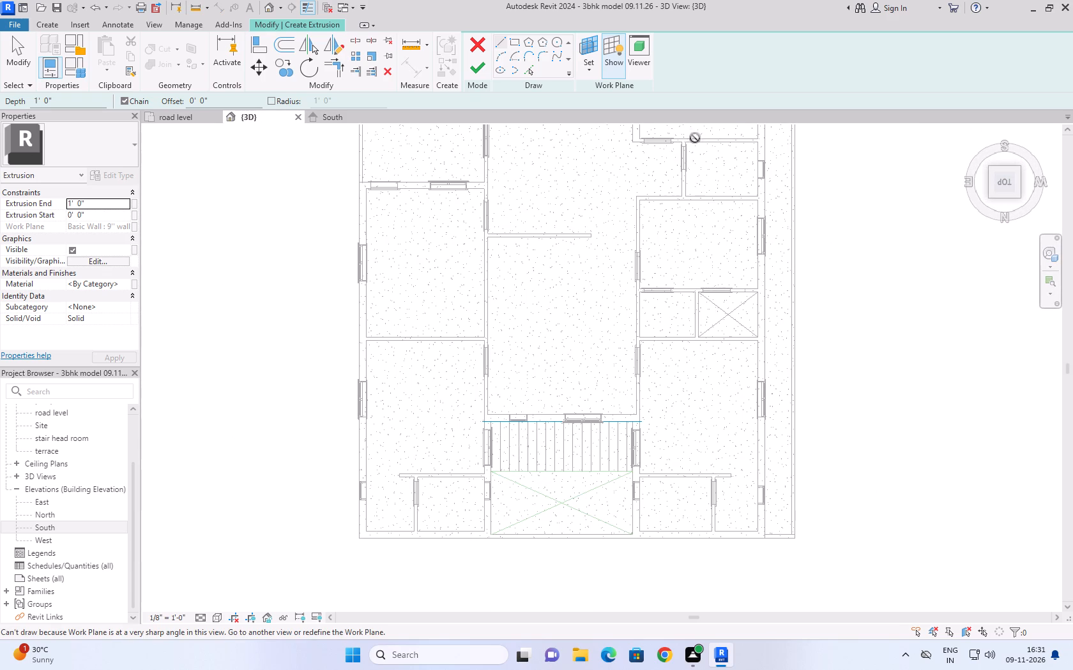
pyautogui.click(584, 44)
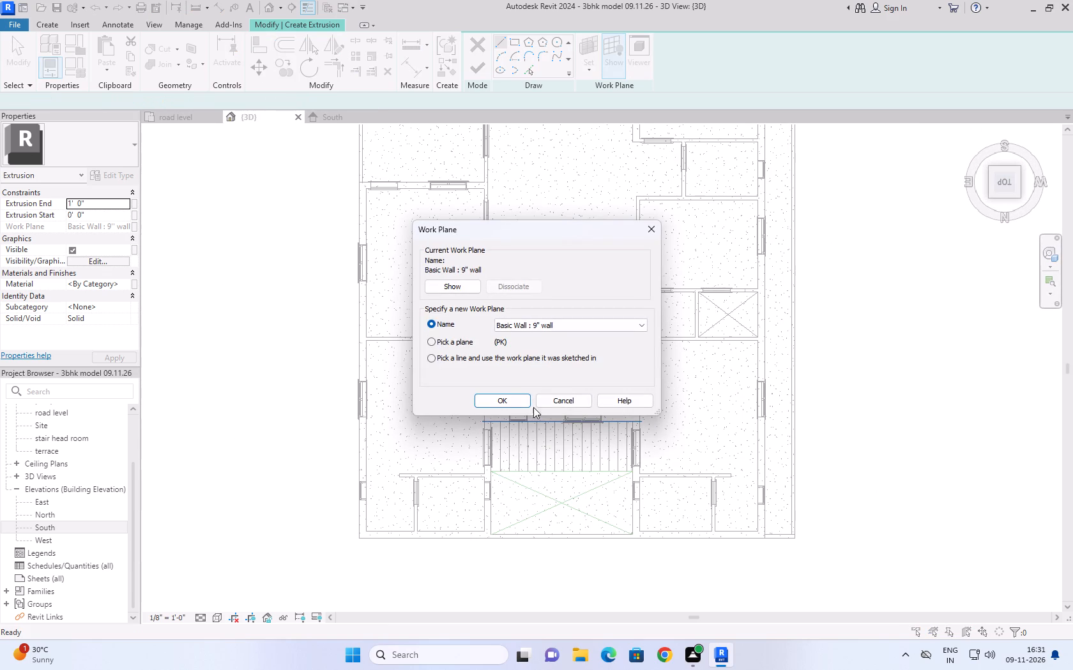
pyautogui.click(496, 399)
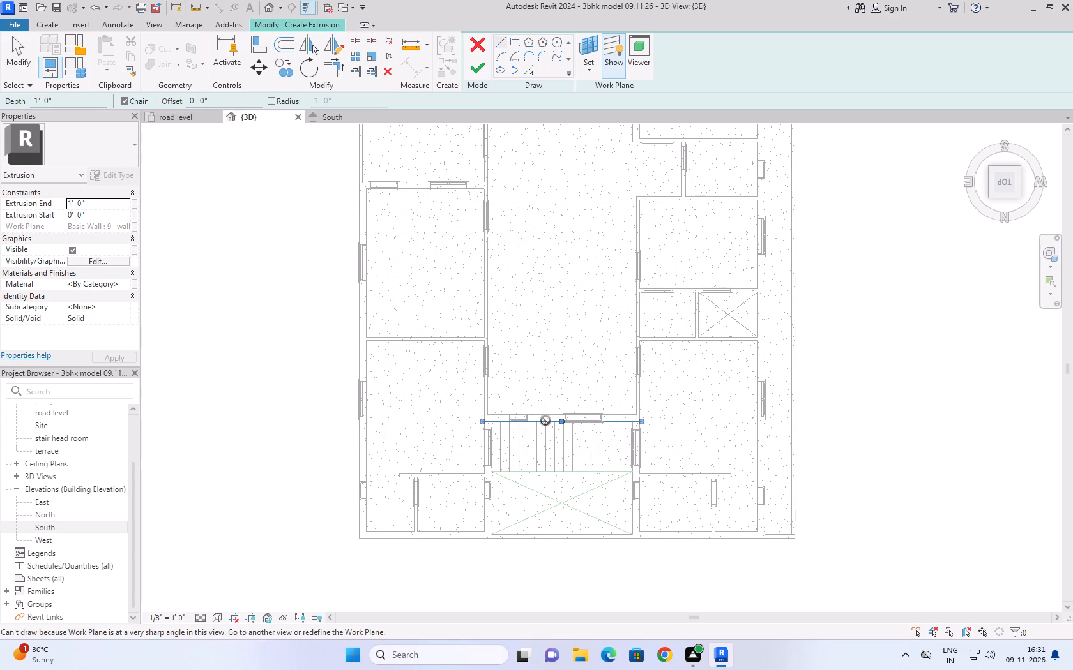
pyautogui.click(545, 421)
pyautogui.click(632, 338)
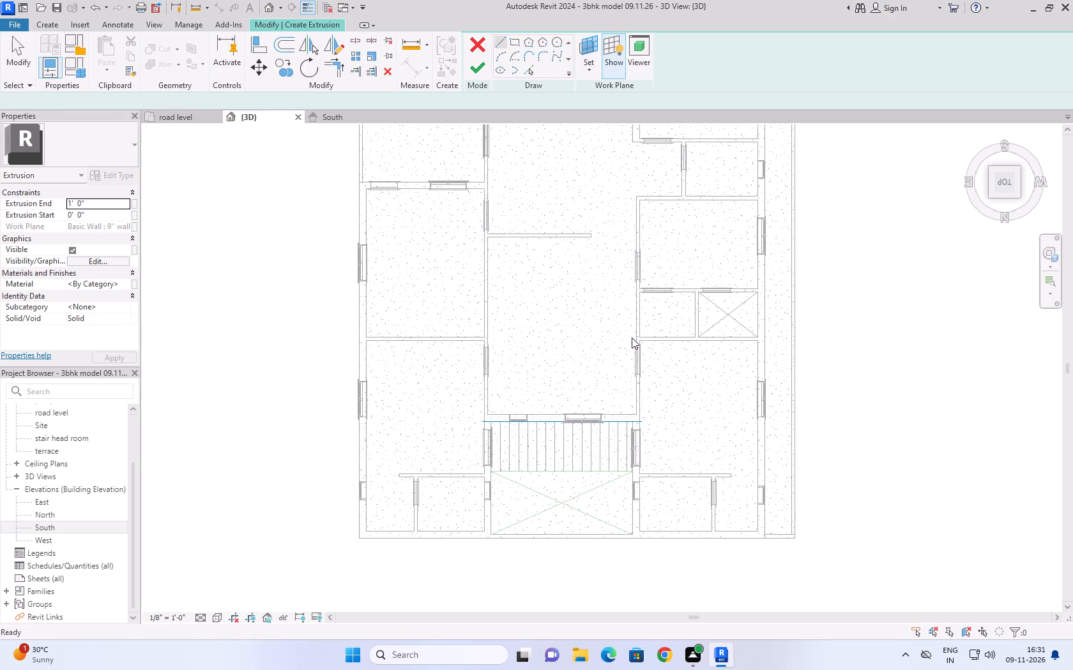
# Examine the displayed work plane grid from the front, home and straight back views against the rear central room's wall.
pyautogui.click(1003, 142)
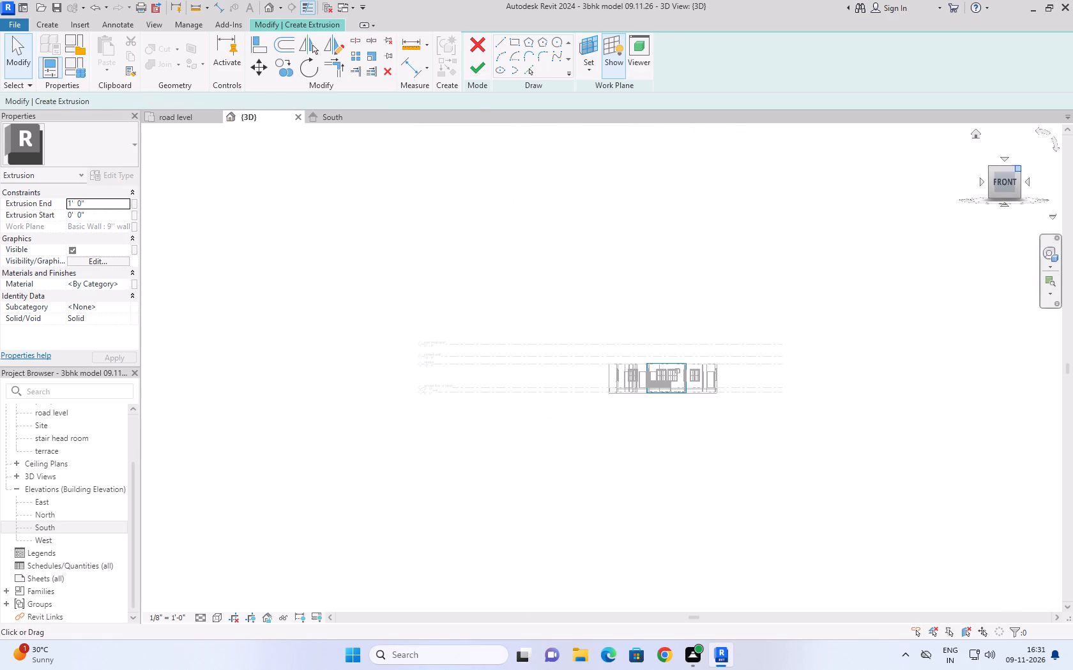
pyautogui.click(975, 137)
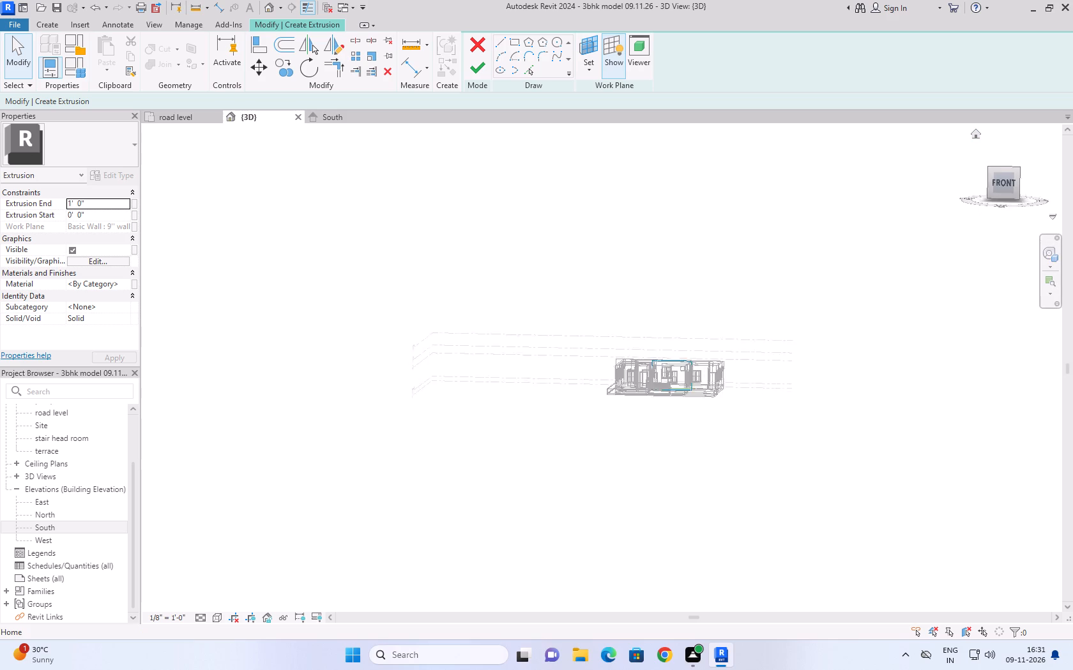
pyautogui.keyDown('shift'); pyautogui.moveTo(909, 315); pyautogui.dragTo(553, 316, button='middle'); pyautogui.keyUp('shift')
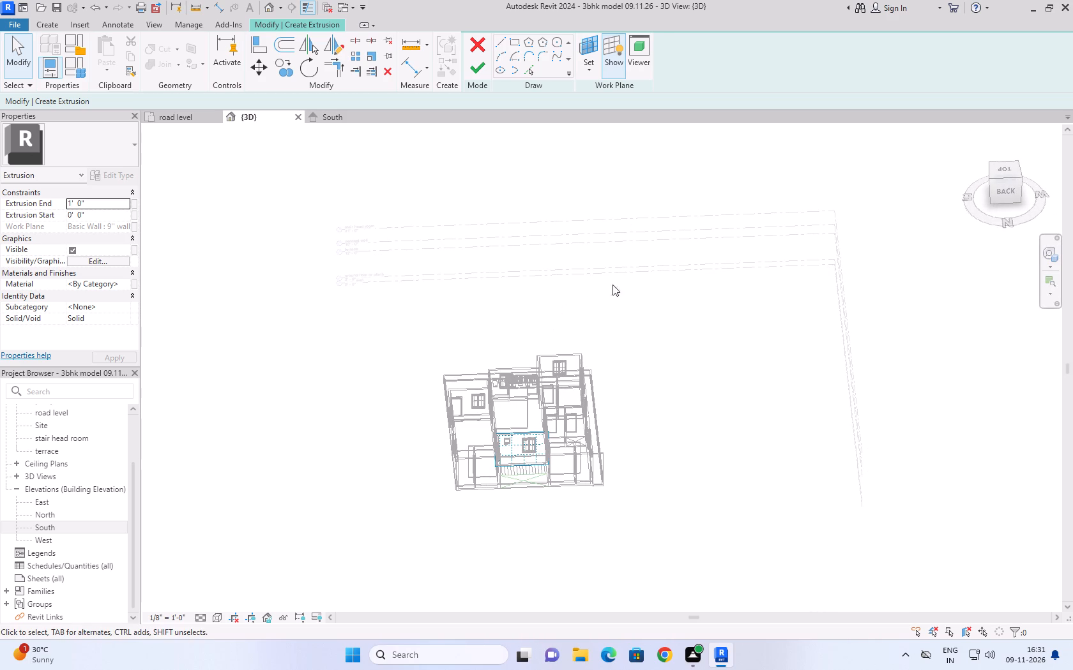
pyautogui.click(1005, 193)
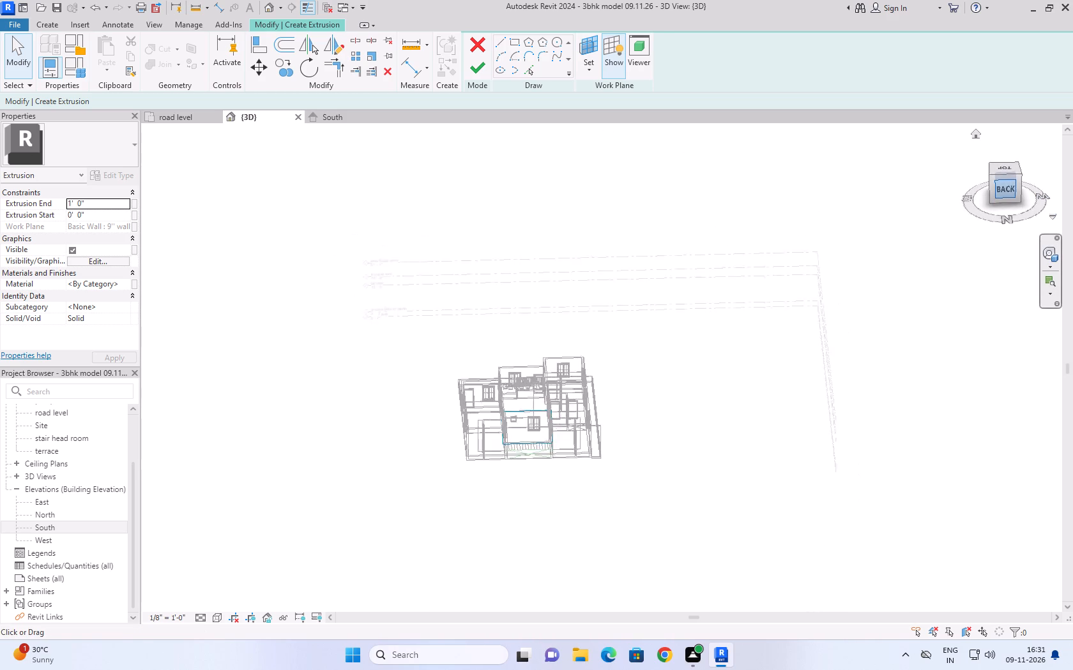
pyautogui.scroll(10, 547, 397)
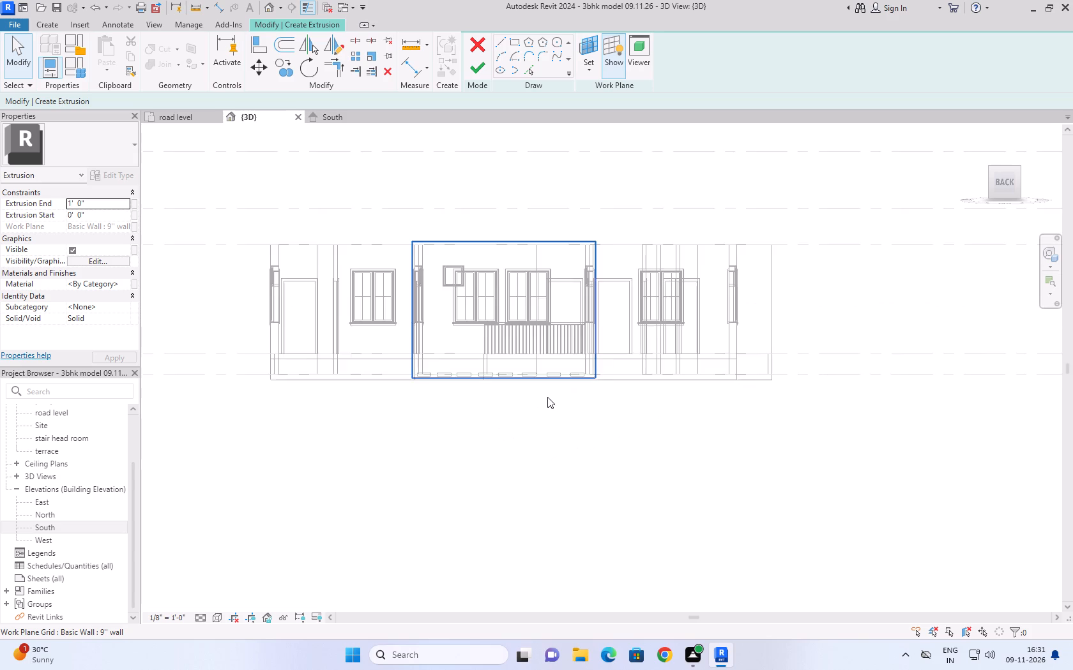
pyautogui.scroll(7, 547, 397)
pyautogui.moveTo(547, 397); pyautogui.dragTo(553, 572, button='middle')
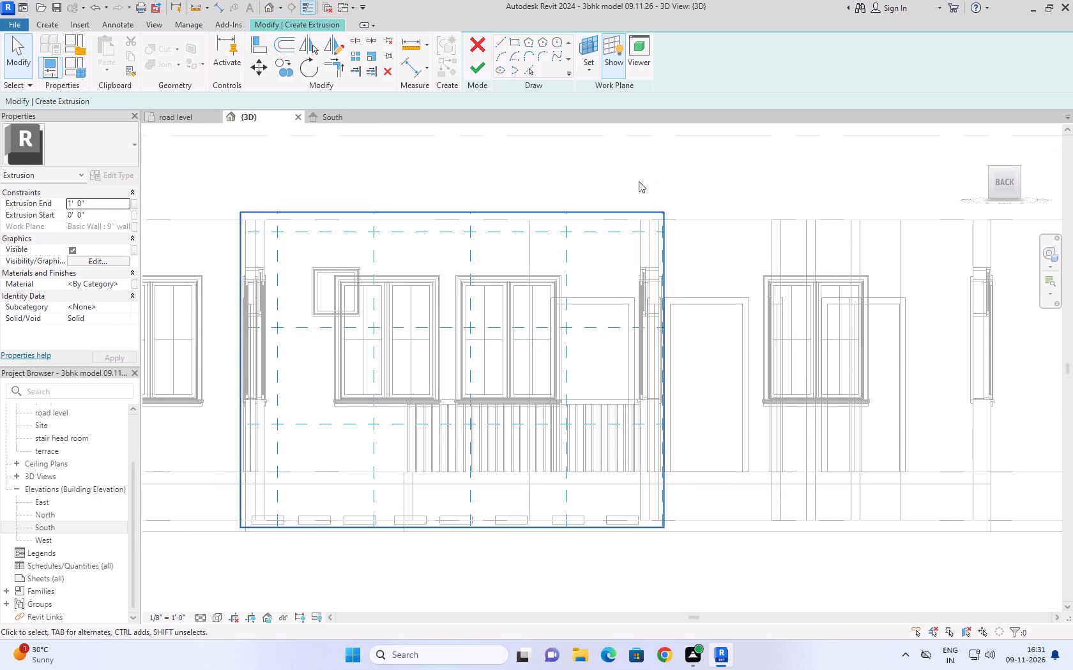
pyautogui.click(613, 55)
pyautogui.click(613, 55)
pyautogui.keyDown('shift'); pyautogui.moveTo(576, 123); pyautogui.dragTo(565, 336, button='middle'); pyautogui.keyUp('shift')
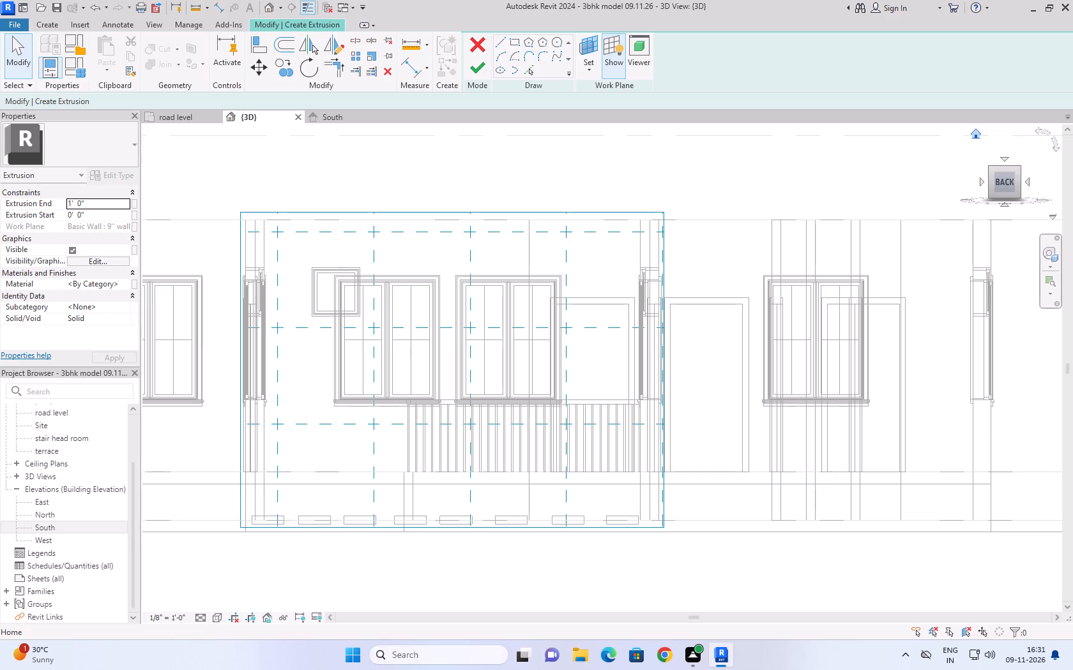
# Examine the rear central room's work plane within the wireframe house from above, from behind and from the right side.
pyautogui.moveTo(989, 167); pyautogui.dragTo(994, 183)
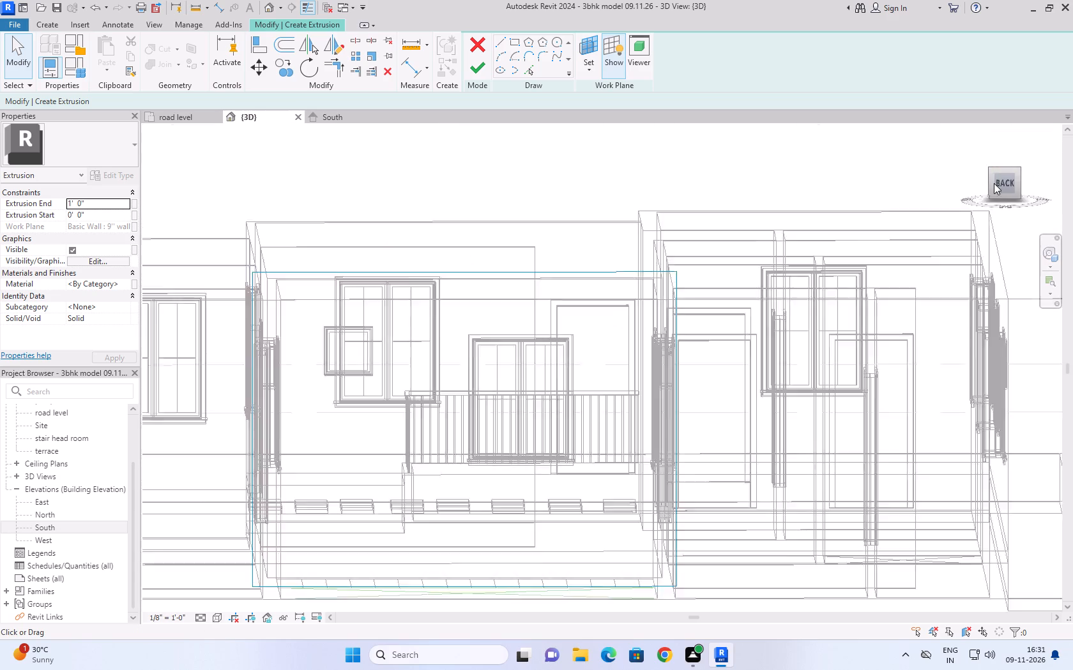
pyautogui.moveTo(994, 183); pyautogui.dragTo(997, 196)
pyautogui.scroll(-7, 1002, 181)
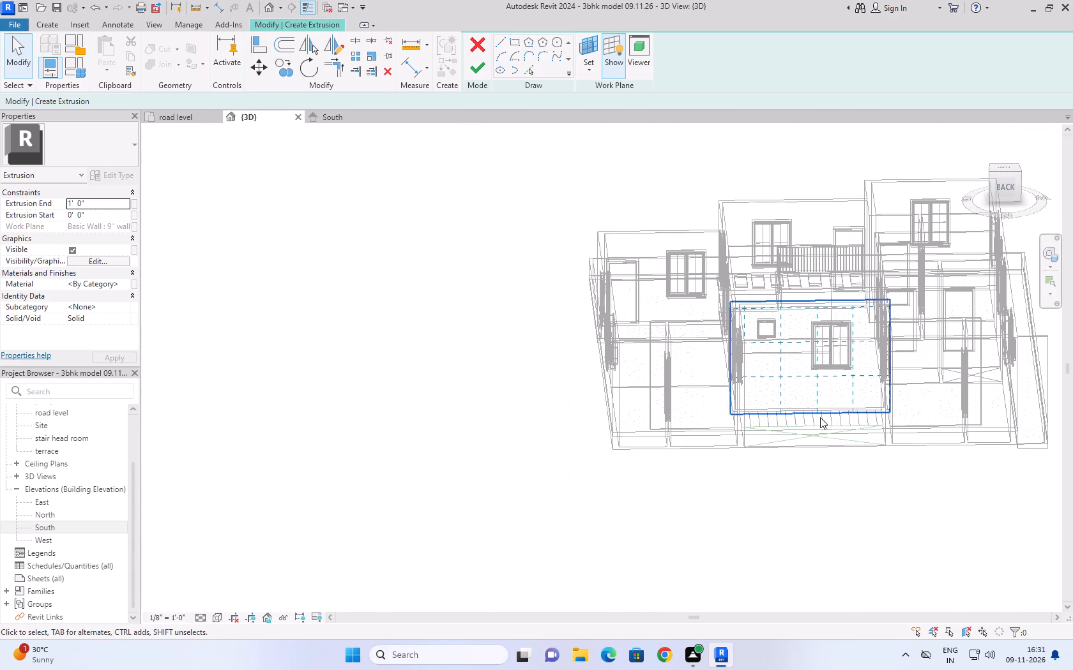
pyautogui.keyDown('shift'); pyautogui.moveTo(957, 166); pyautogui.dragTo(906, 406, button='middle'); pyautogui.keyUp('shift')
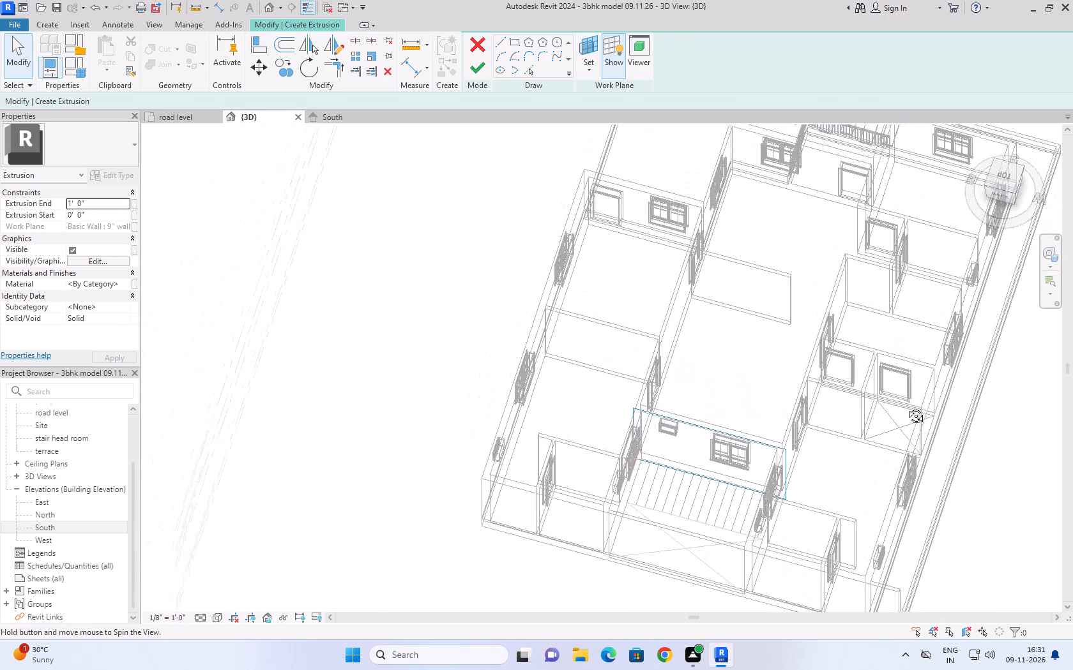
pyautogui.keyDown('shift'); pyautogui.moveTo(906, 406); pyautogui.dragTo(931, 405, button='middle'); pyautogui.keyUp('shift')
pyautogui.scroll(-5, 913, 191)
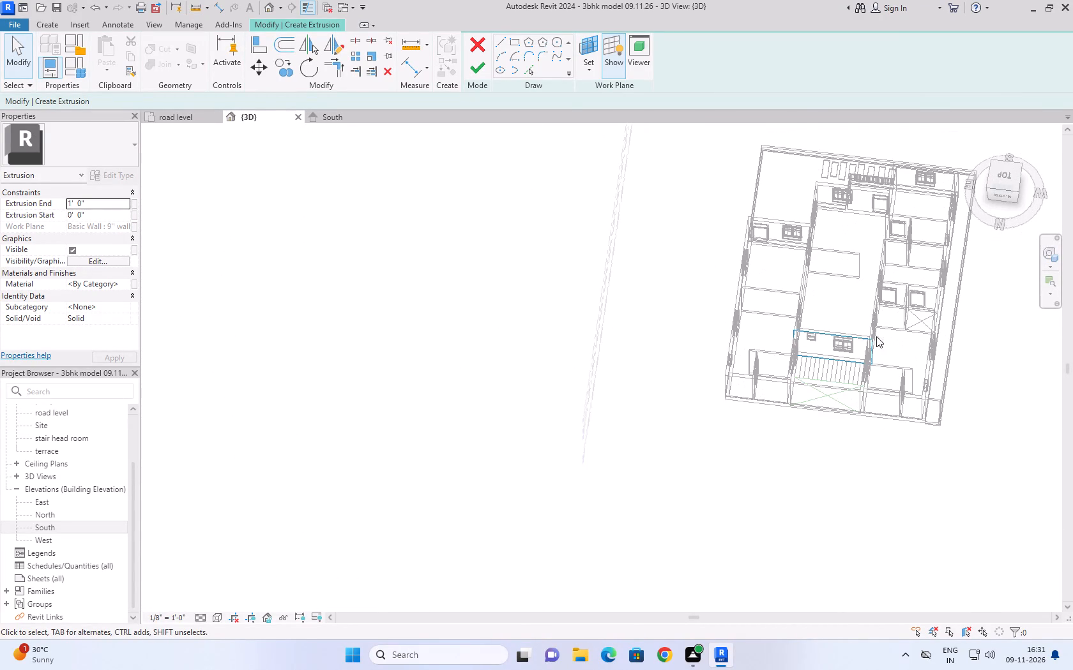
pyautogui.click(763, 446)
pyautogui.click(635, 281)
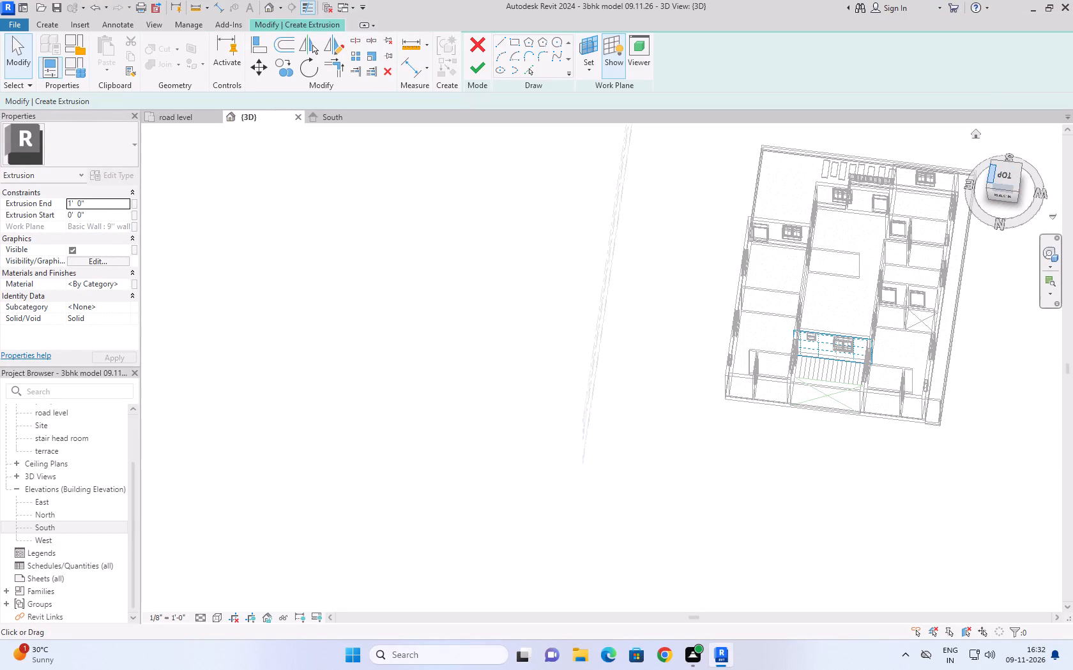
pyautogui.scroll(-1, 788, 458)
pyautogui.keyDown('shift'); pyautogui.moveTo(791, 462); pyautogui.dragTo(855, 462, button='middle'); pyautogui.keyUp('shift')
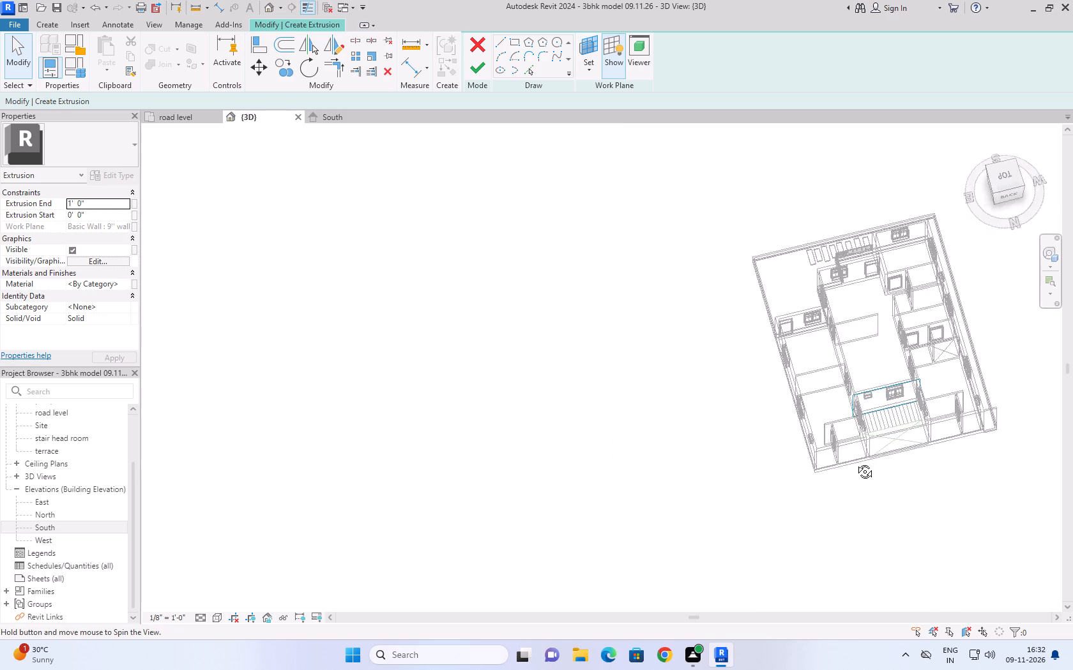
pyautogui.keyDown('shift'); pyautogui.moveTo(855, 462); pyautogui.dragTo(947, 360, button='middle'); pyautogui.keyUp('shift')
pyautogui.moveTo(954, 334); pyautogui.dragTo(696, 311, button='middle')
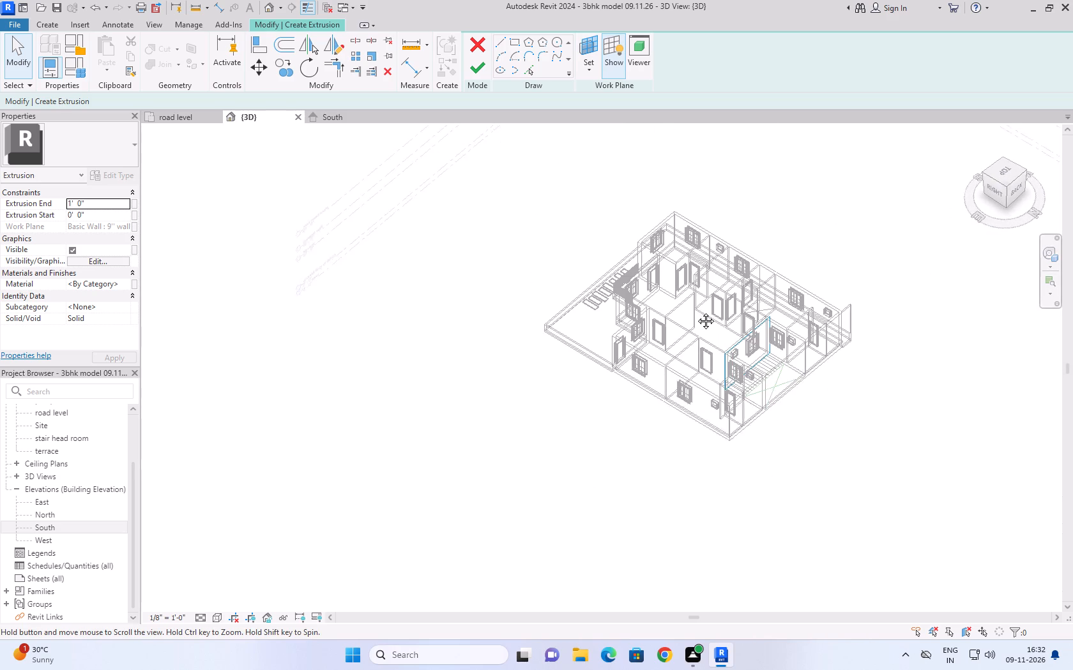
pyautogui.moveTo(696, 311); pyautogui.dragTo(636, 320, button='middle')
pyautogui.keyDown('shift'); pyautogui.scroll(1, 726, 442); pyautogui.keyUp('shift')
pyautogui.keyDown('shift'); pyautogui.moveTo(727, 442); pyautogui.dragTo(812, 388, button='middle'); pyautogui.keyUp('shift')
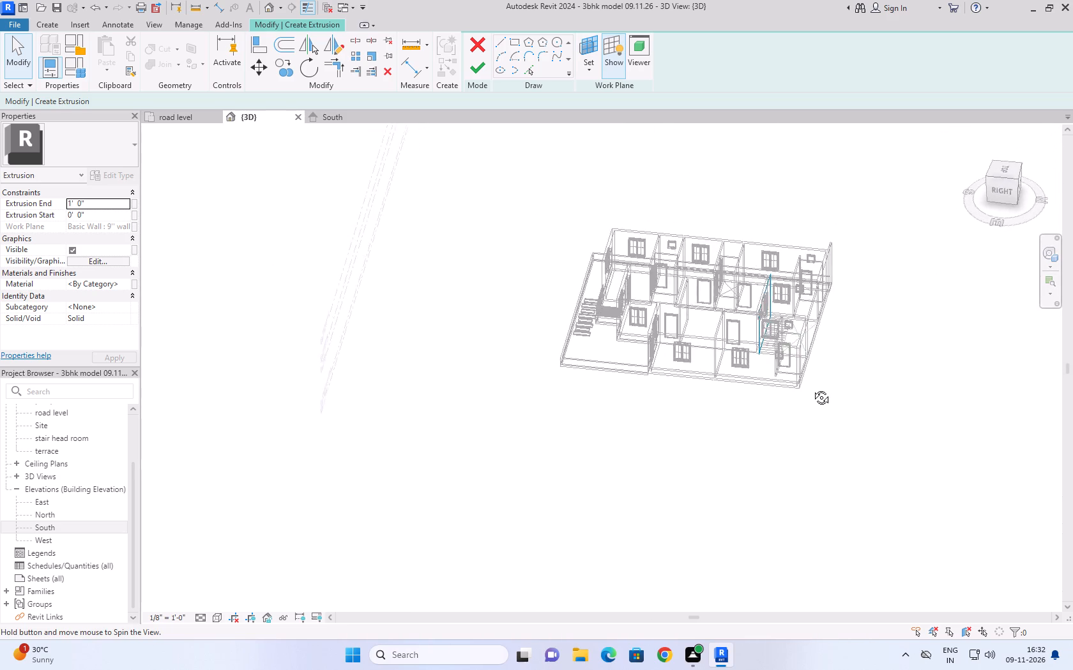
pyautogui.keyDown('shift'); pyautogui.moveTo(812, 388); pyautogui.dragTo(839, 375, button='middle'); pyautogui.keyUp('shift')
# In the right view, set the extrusion's work plane by picking the 9" wall face on the house's right side.
pyautogui.click(1001, 195)
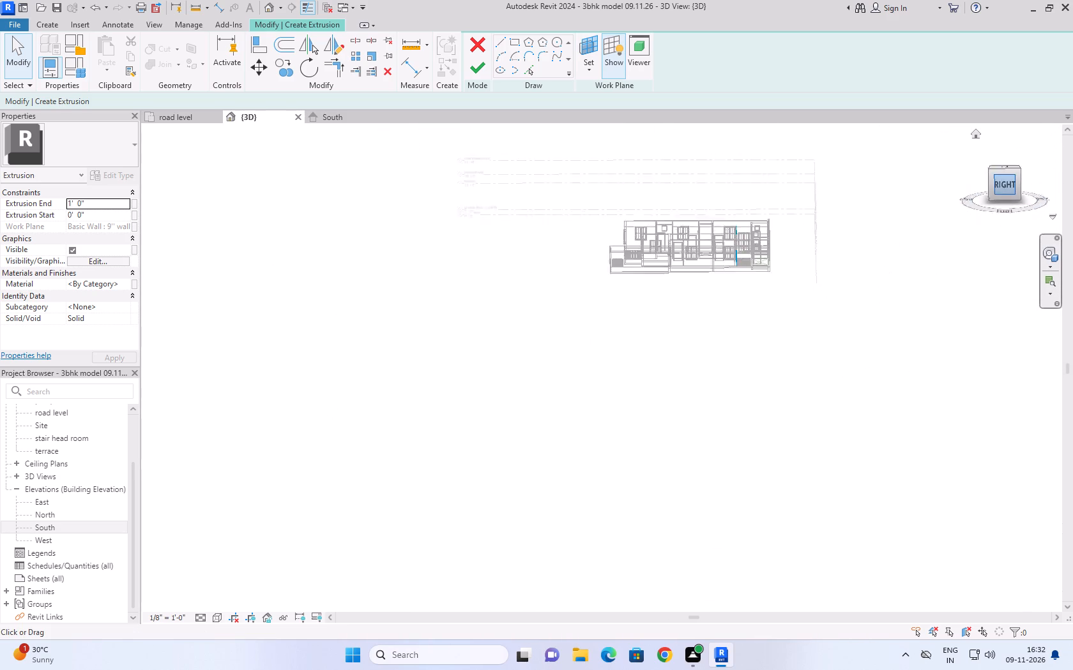
pyautogui.scroll(10, 701, 380)
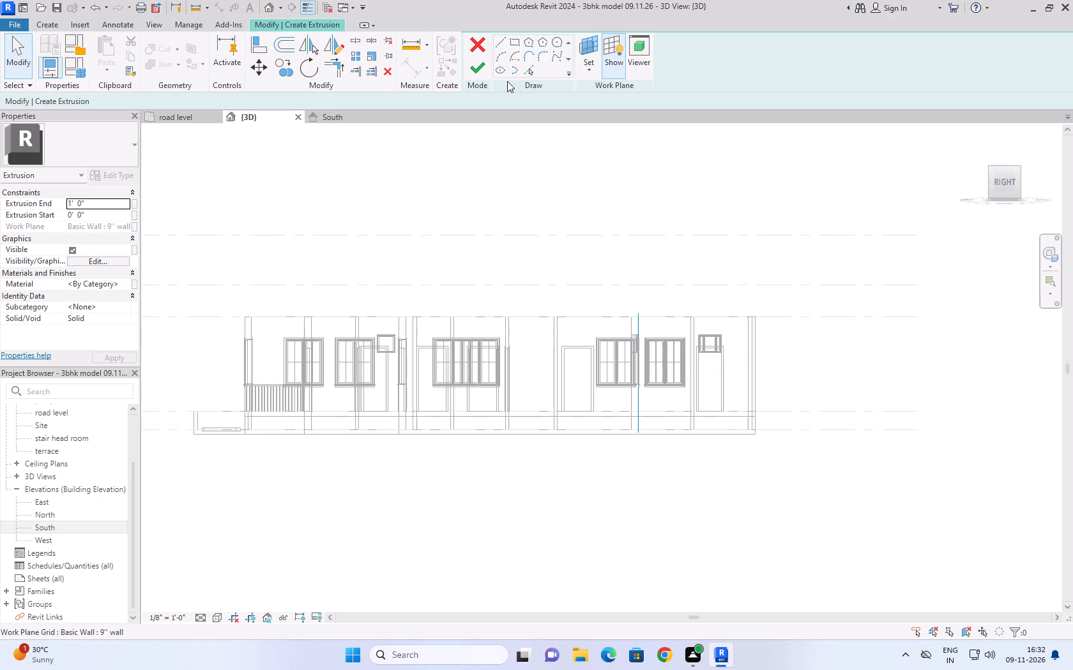
pyautogui.click(499, 45)
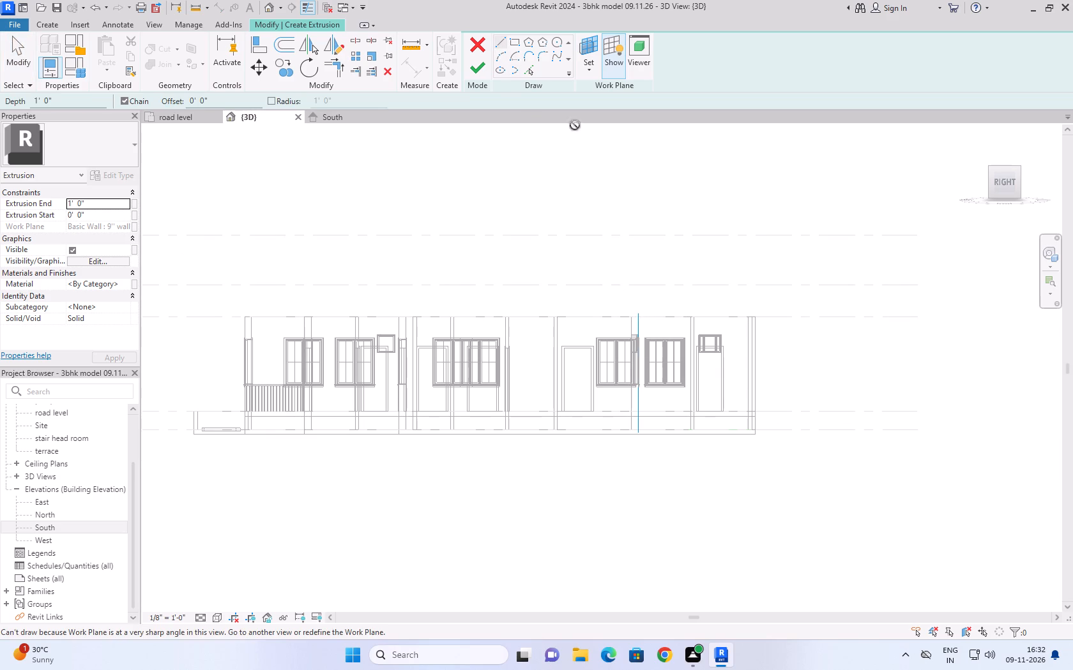
pyautogui.click(594, 57)
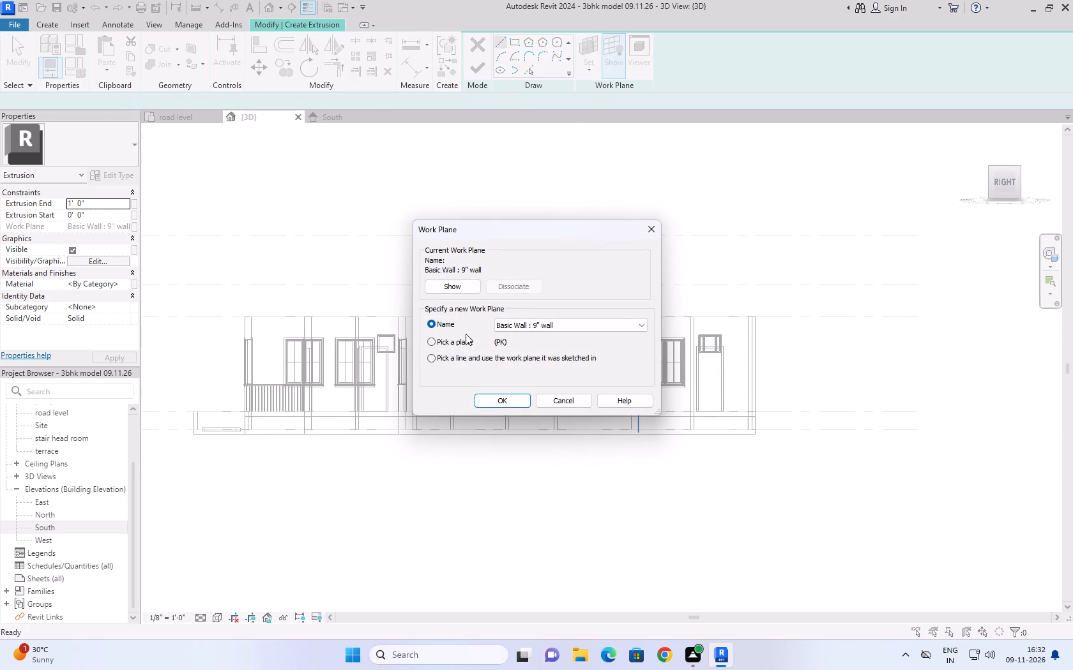
pyautogui.click(461, 339)
pyautogui.click(503, 402)
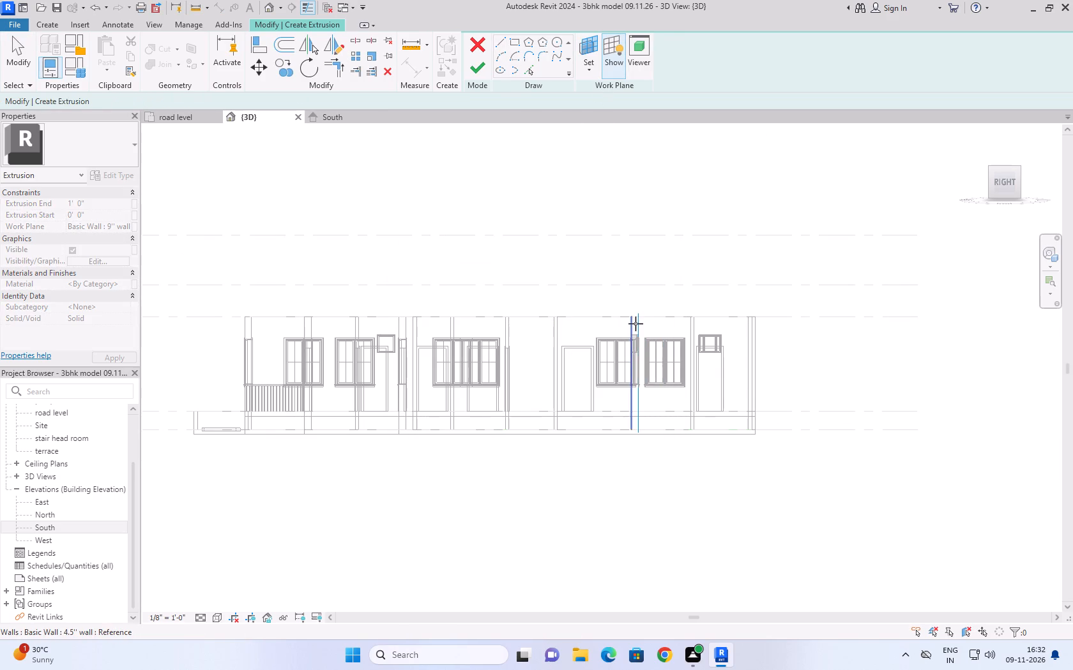
pyautogui.click(637, 319)
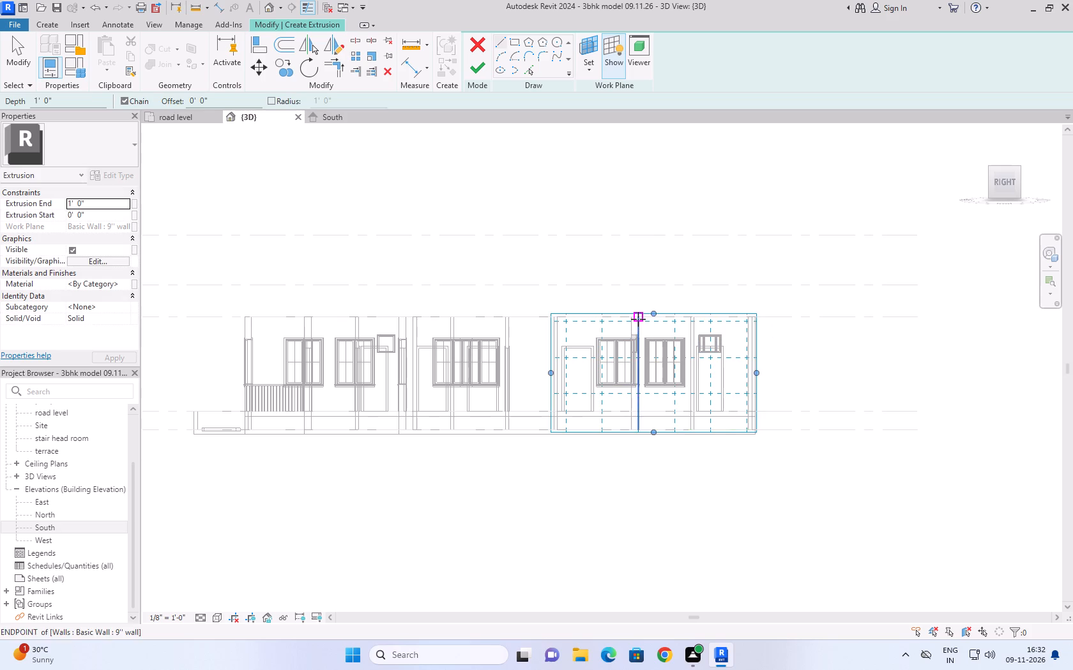
# Start the profile's line tool and change the 3D view's visual style from wireframe to hidden line.
pyautogui.click(502, 41)
pyautogui.scroll(8, 637, 339)
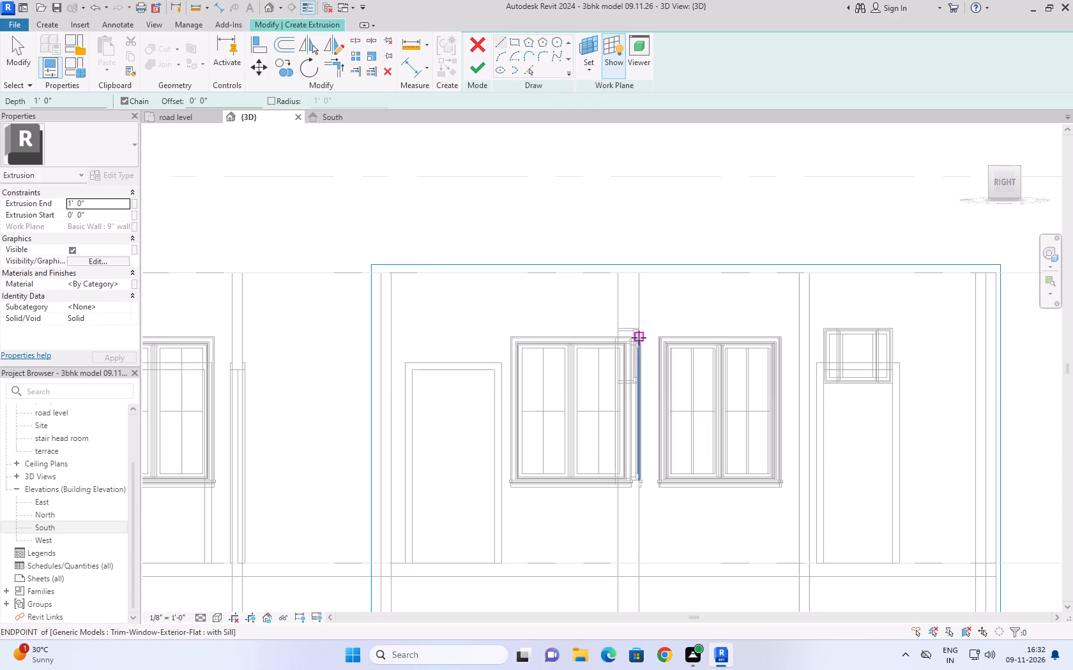
pyautogui.click(211, 620)
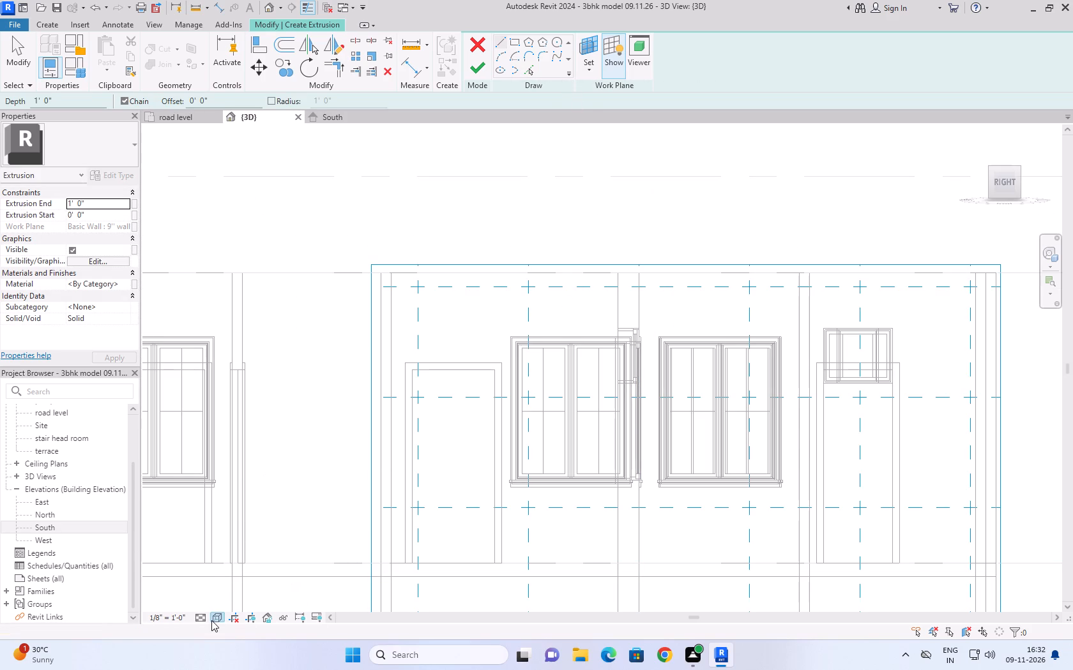
pyautogui.click(243, 540)
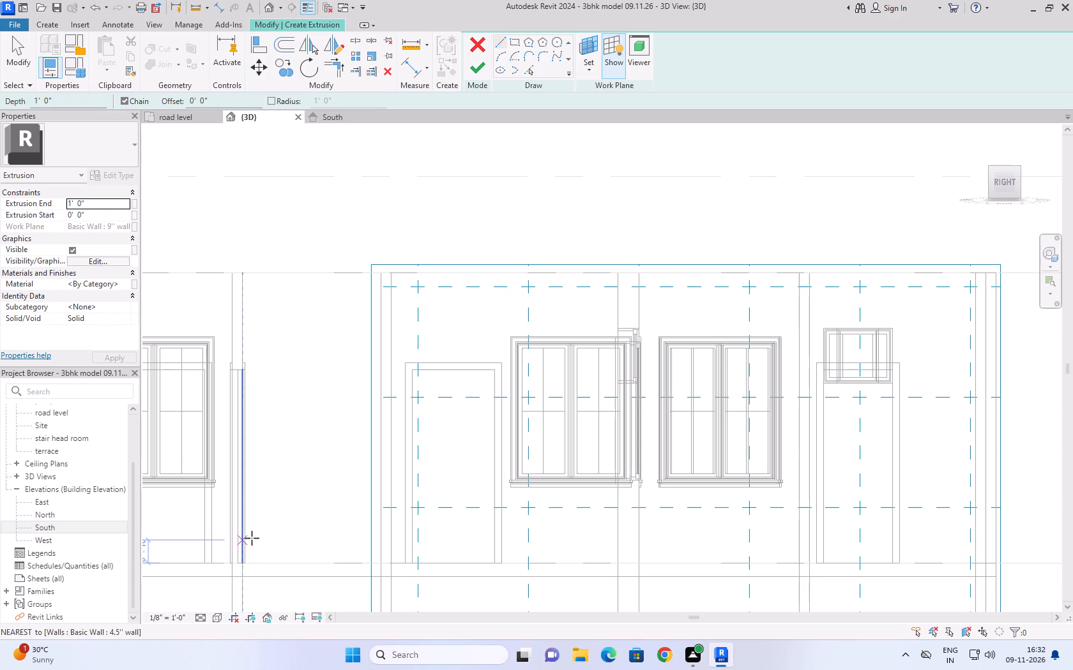
pyautogui.click(218, 616)
pyautogui.click(245, 554)
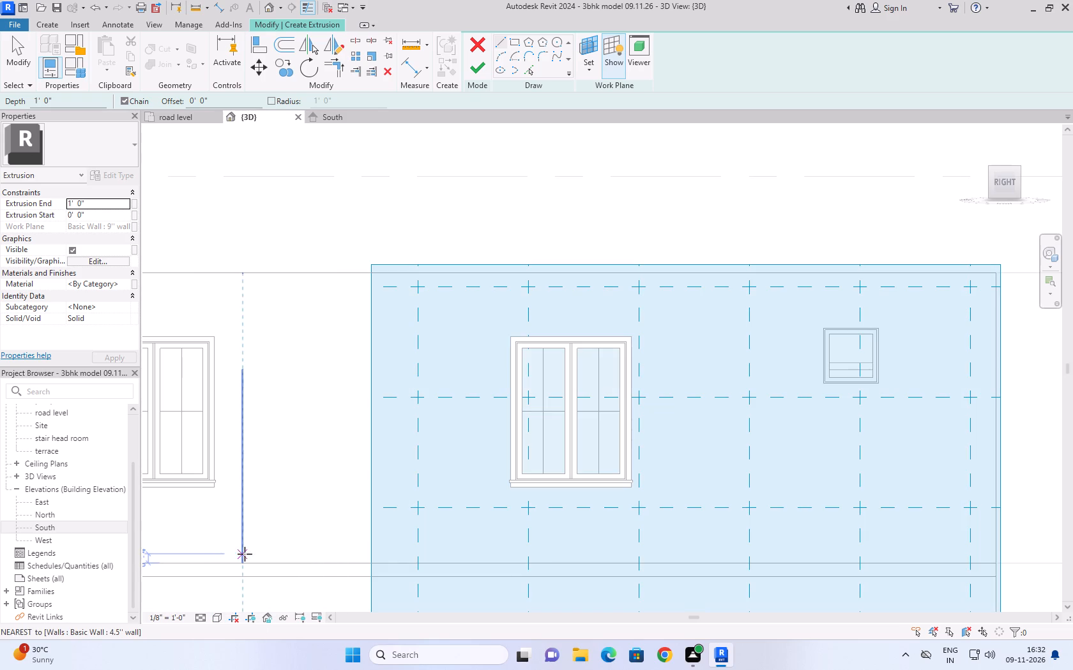
# Examine the picked right-side wall work plane from the right, from above and in tilted views against the rooms.
pyautogui.scroll(-7, 605, 329)
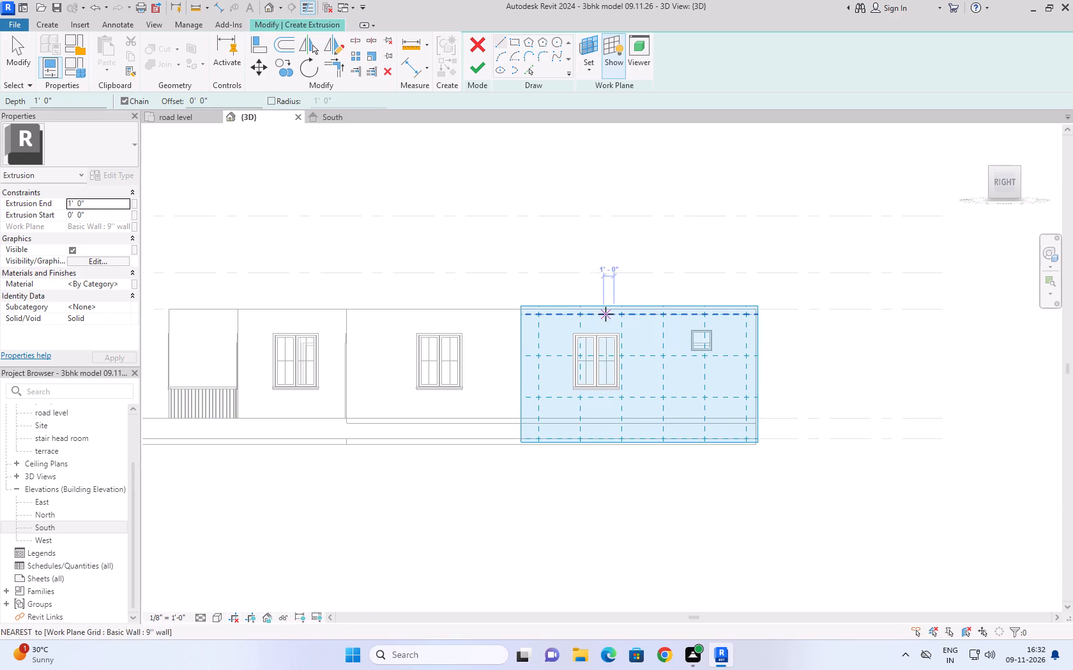
pyautogui.scroll(3, 540, 354)
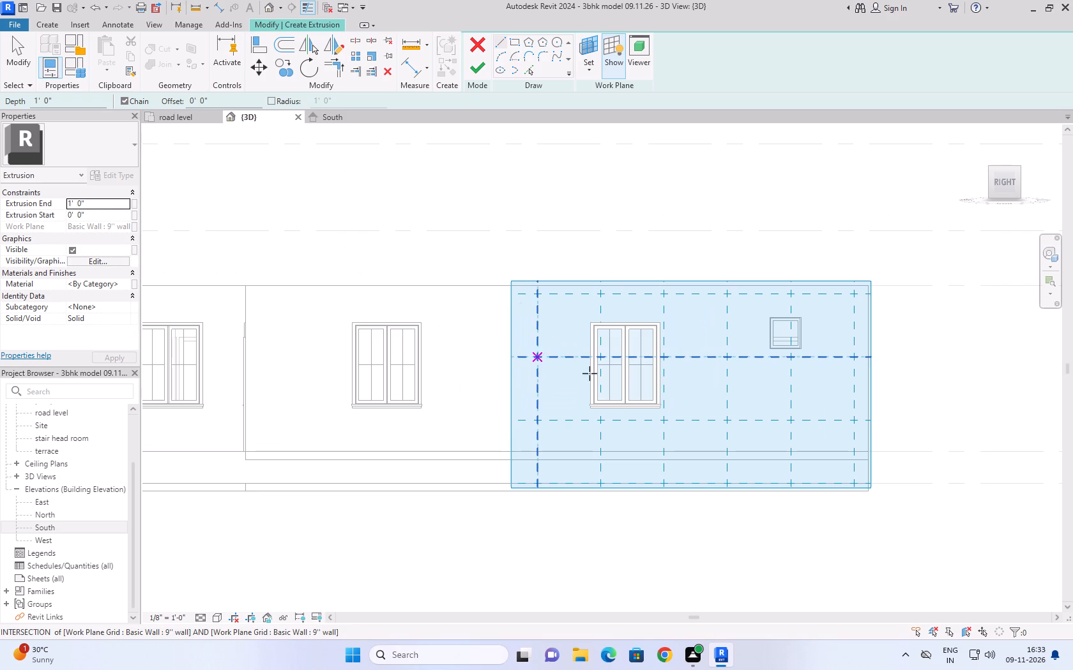
pyautogui.scroll(-1, 632, 366)
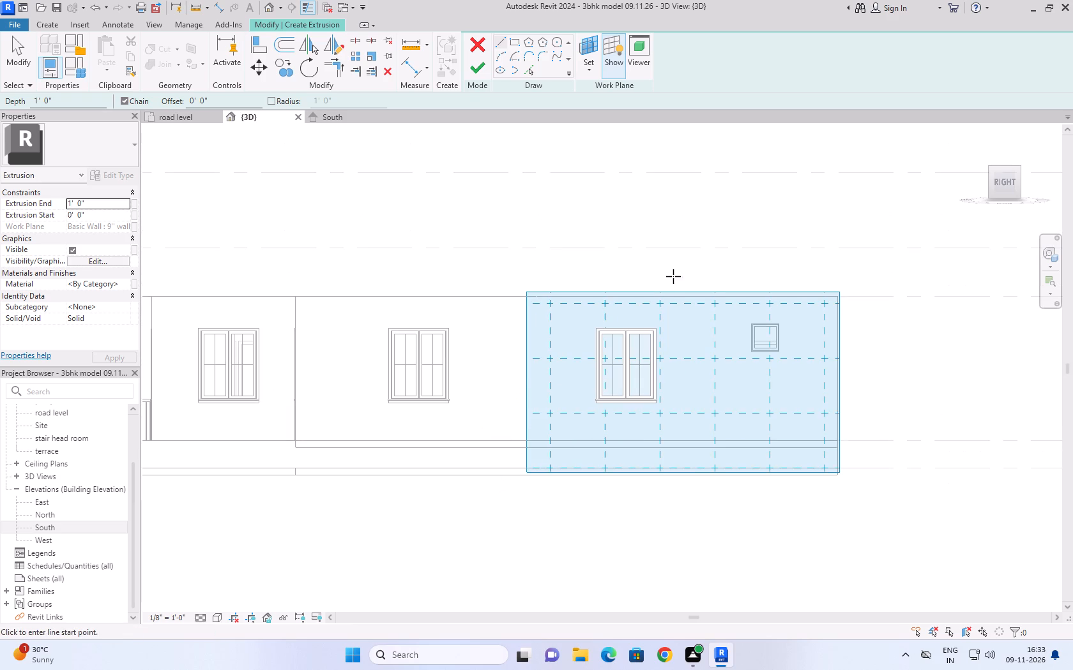
pyautogui.moveTo(990, 167); pyautogui.dragTo(991, 195)
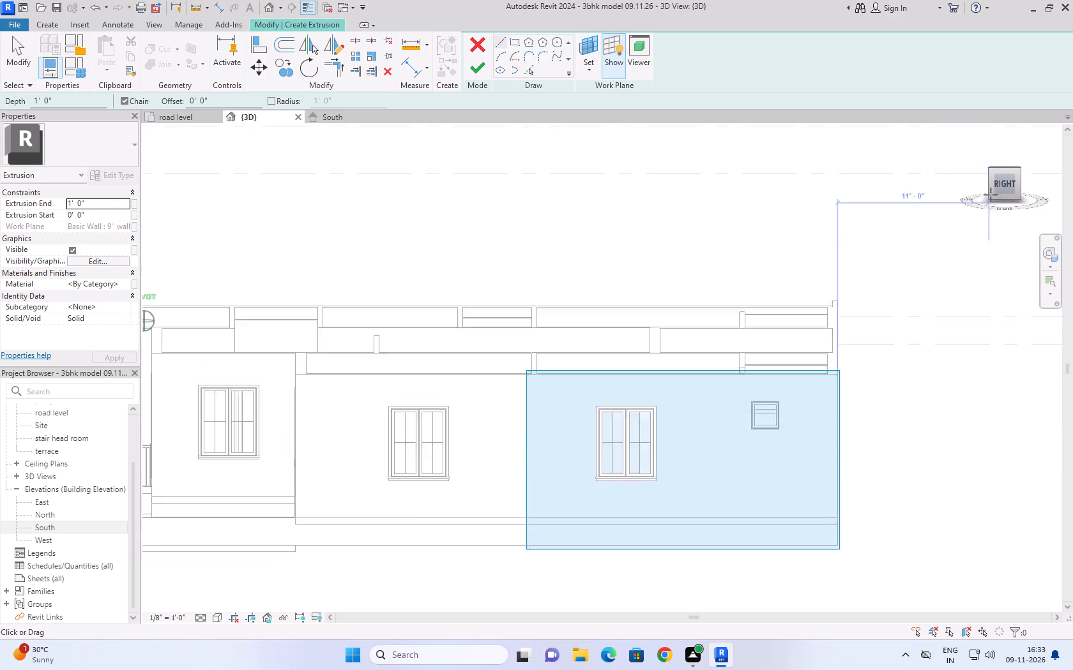
pyautogui.moveTo(991, 195); pyautogui.dragTo(996, 225)
pyautogui.scroll(-3, 996, 225)
pyautogui.scroll(-4, 985, 285)
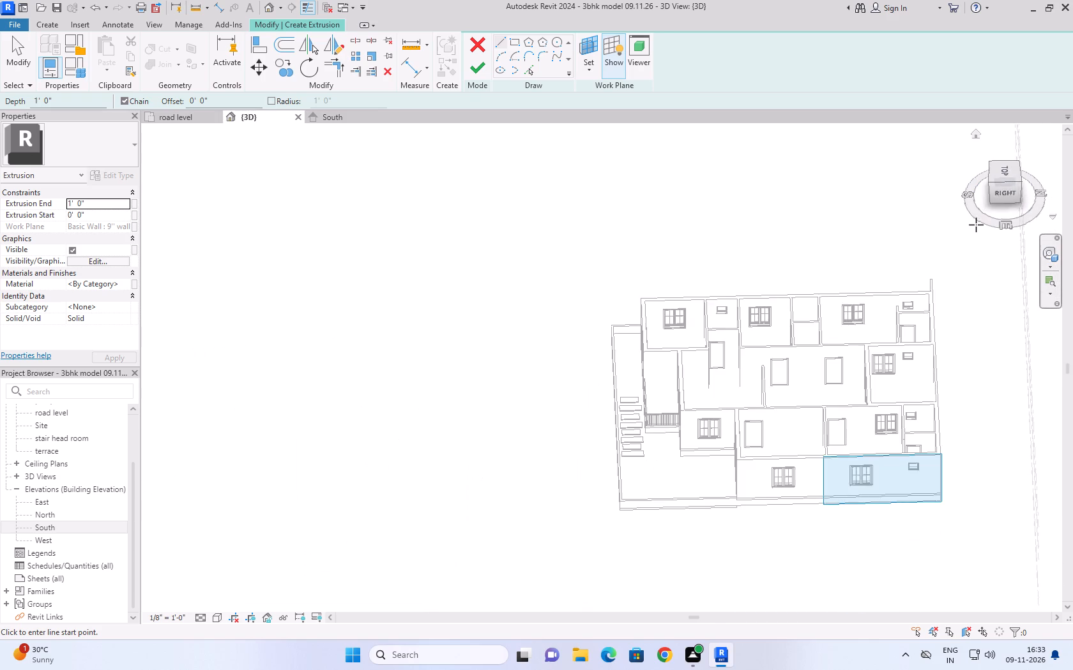
pyautogui.scroll(-2, 976, 225)
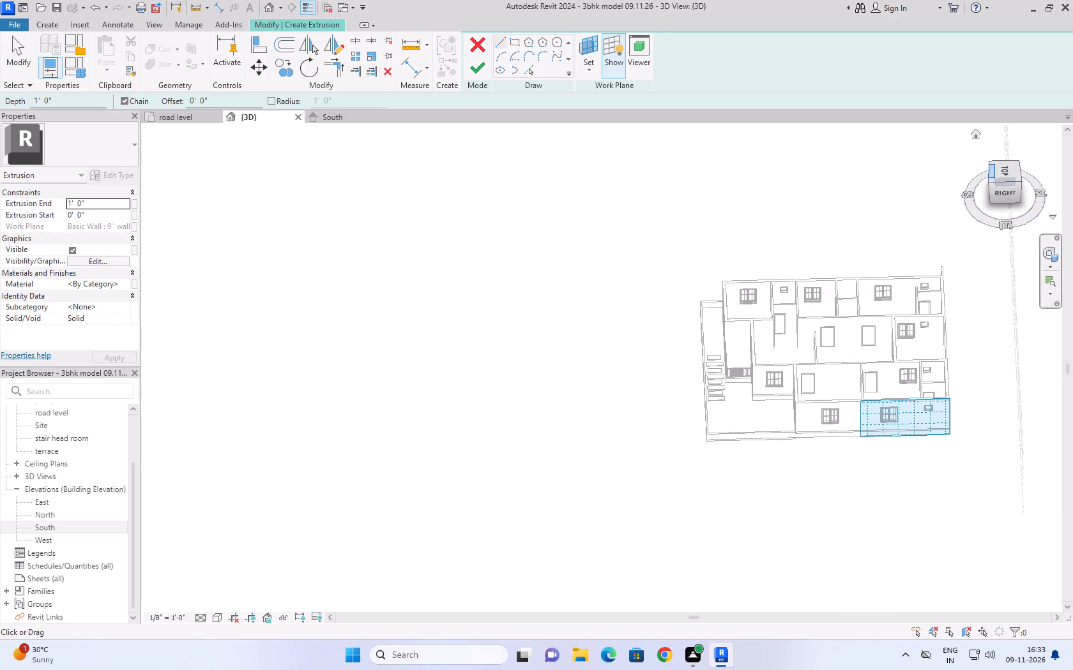
pyautogui.moveTo(990, 163); pyautogui.dragTo(999, 277)
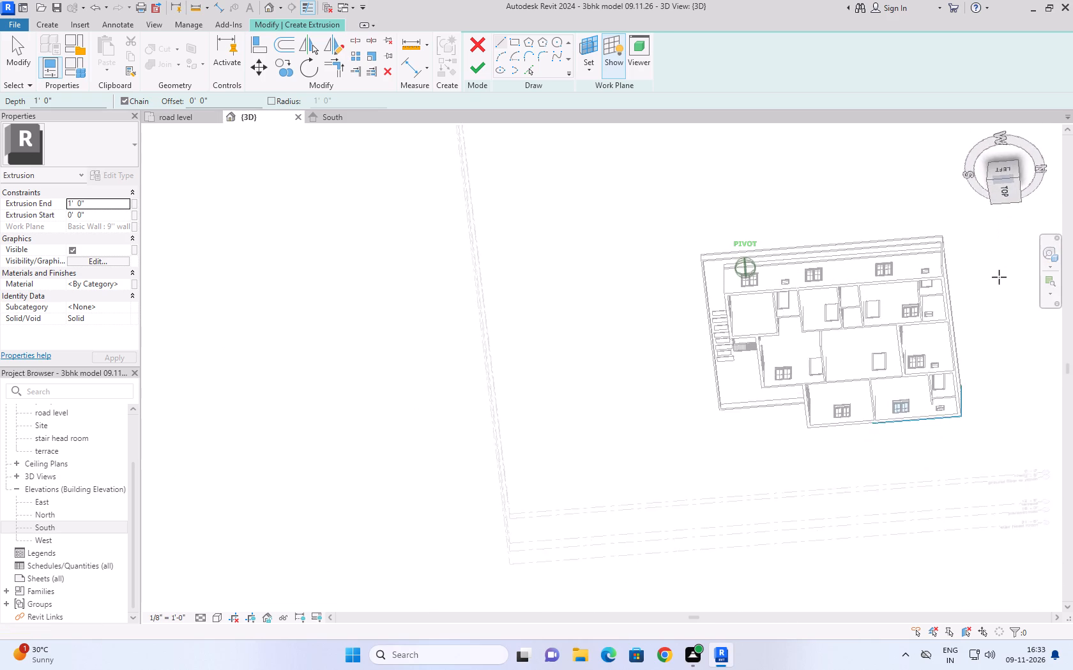
pyautogui.moveTo(999, 277); pyautogui.dragTo(982, 207)
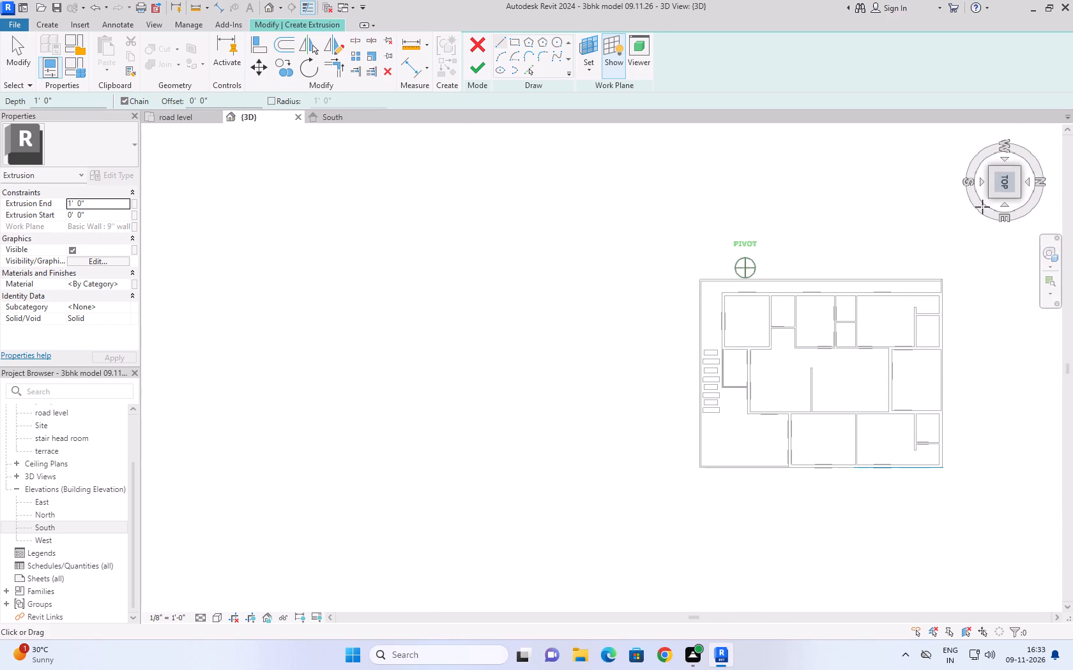
pyautogui.moveTo(982, 207); pyautogui.dragTo(977, 132)
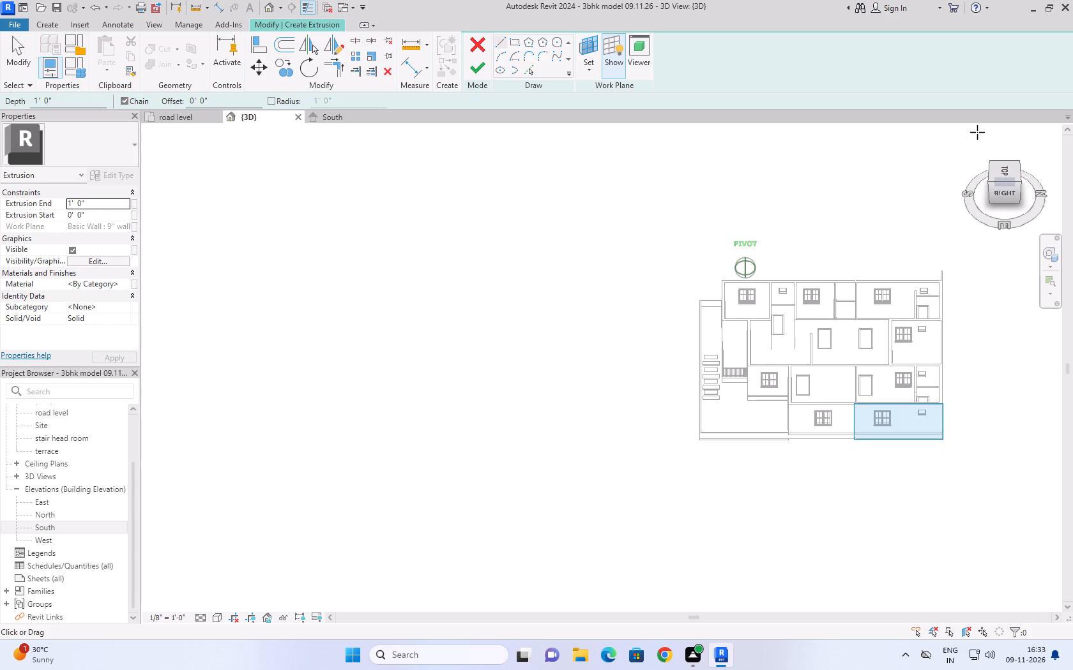
pyautogui.moveTo(977, 132); pyautogui.dragTo(977, 127)
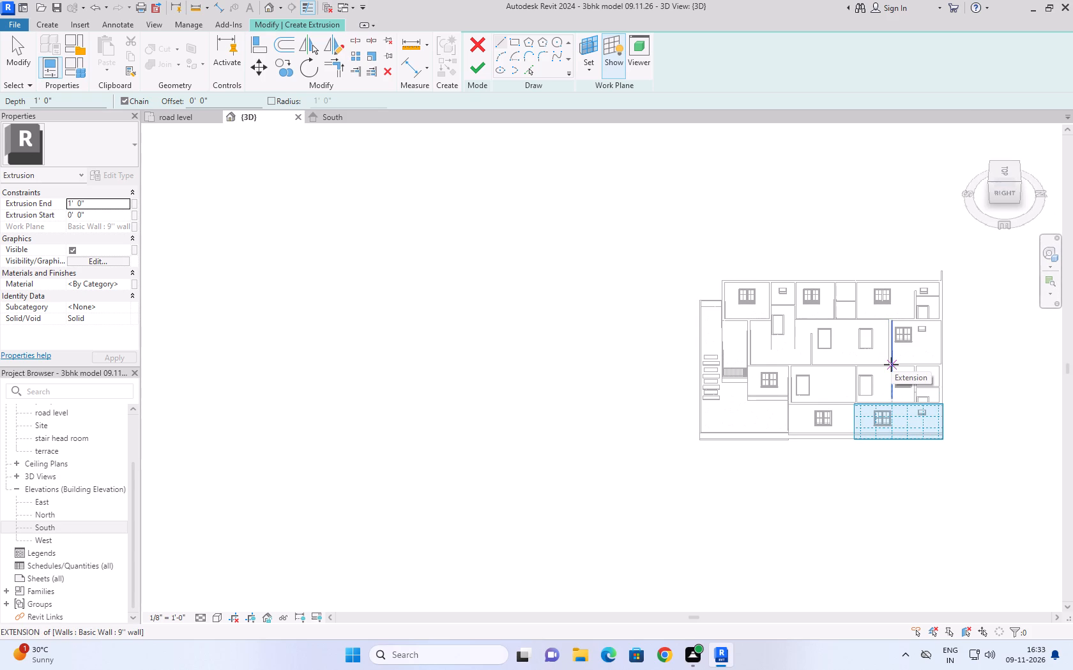
# Draw a closed 4'-0" by 3" profile on the right-side wall between the rear window and ventilator, and finish the 1'-0" casework extrusion.
pyautogui.click(1004, 200)
pyautogui.click(1005, 194)
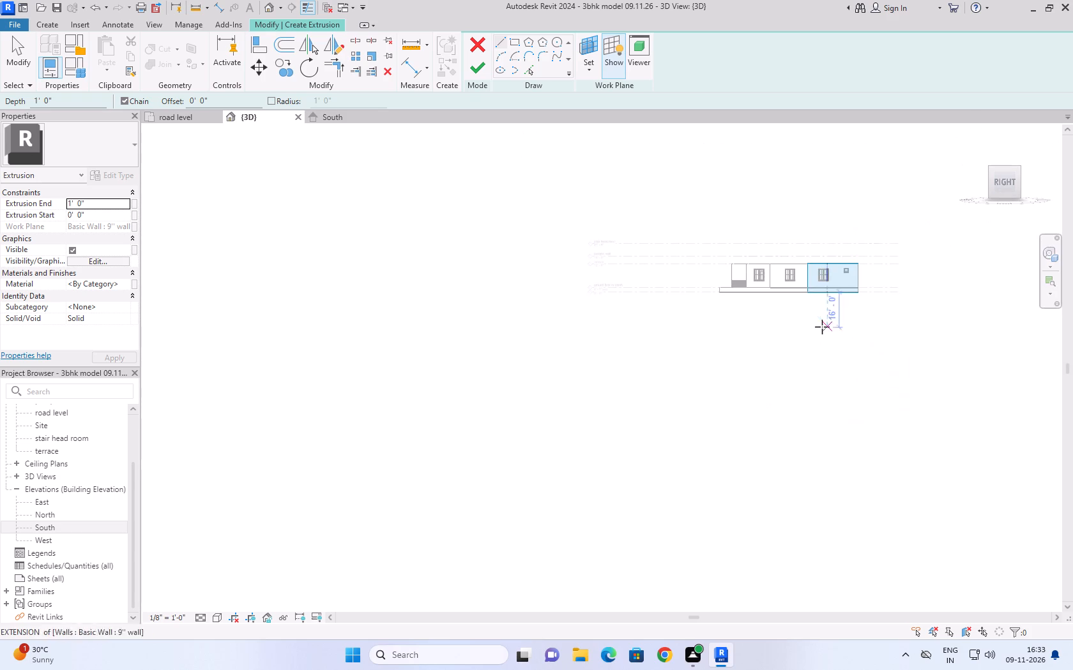
pyautogui.scroll(7, 823, 320)
pyautogui.scroll(5, 411, 486)
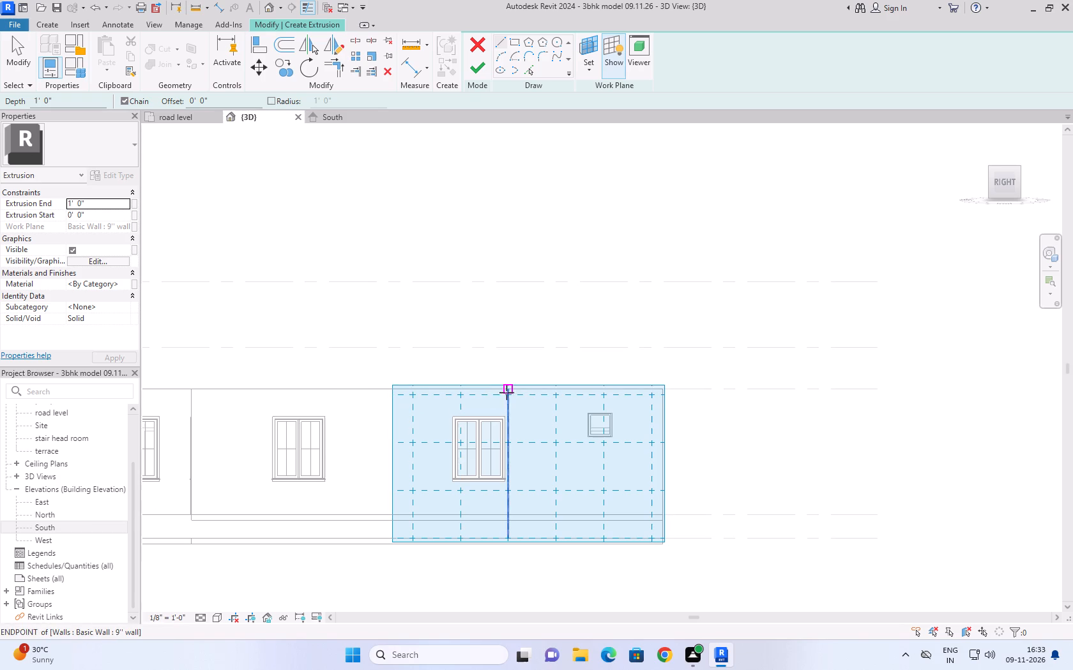
pyautogui.scroll(5, 511, 404)
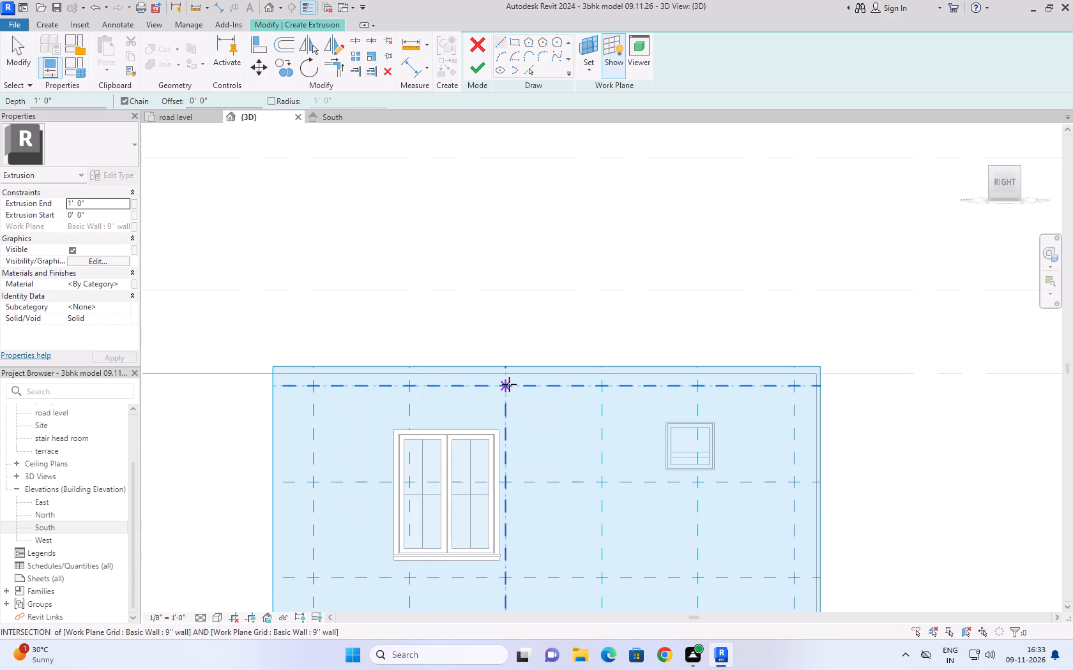
pyautogui.click(506, 384)
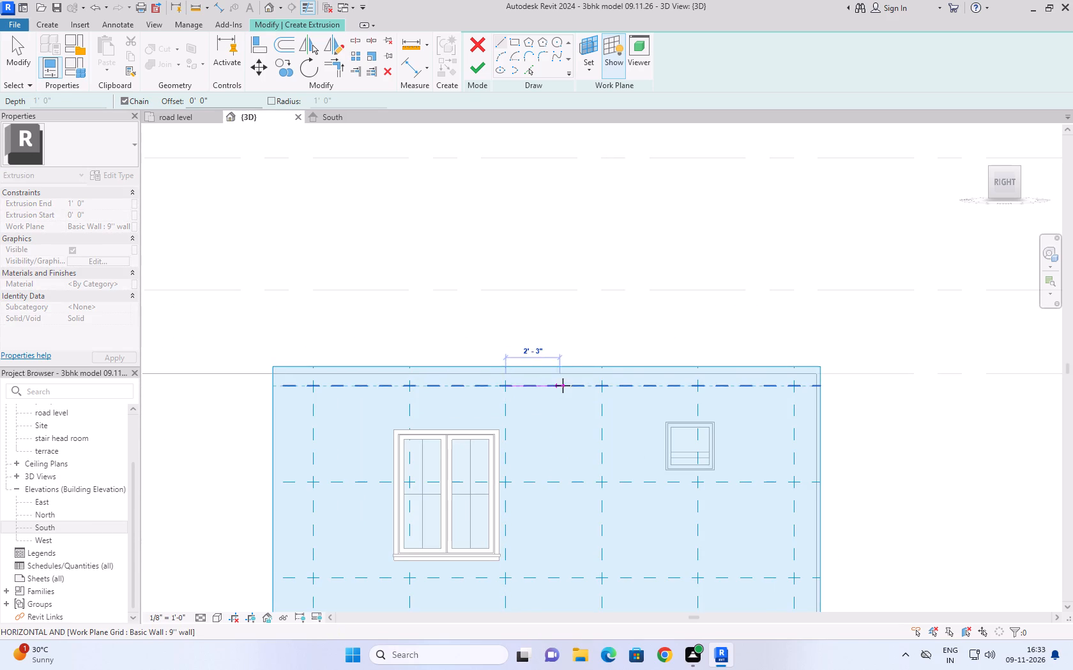
pyautogui.click(602, 384)
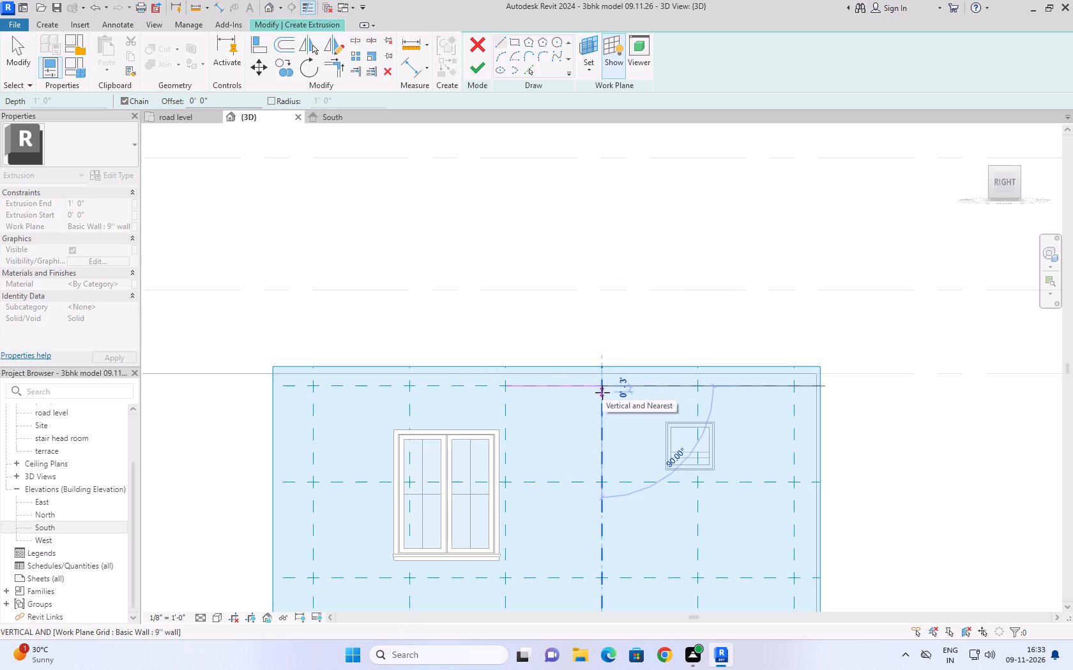
pyautogui.click(602, 392)
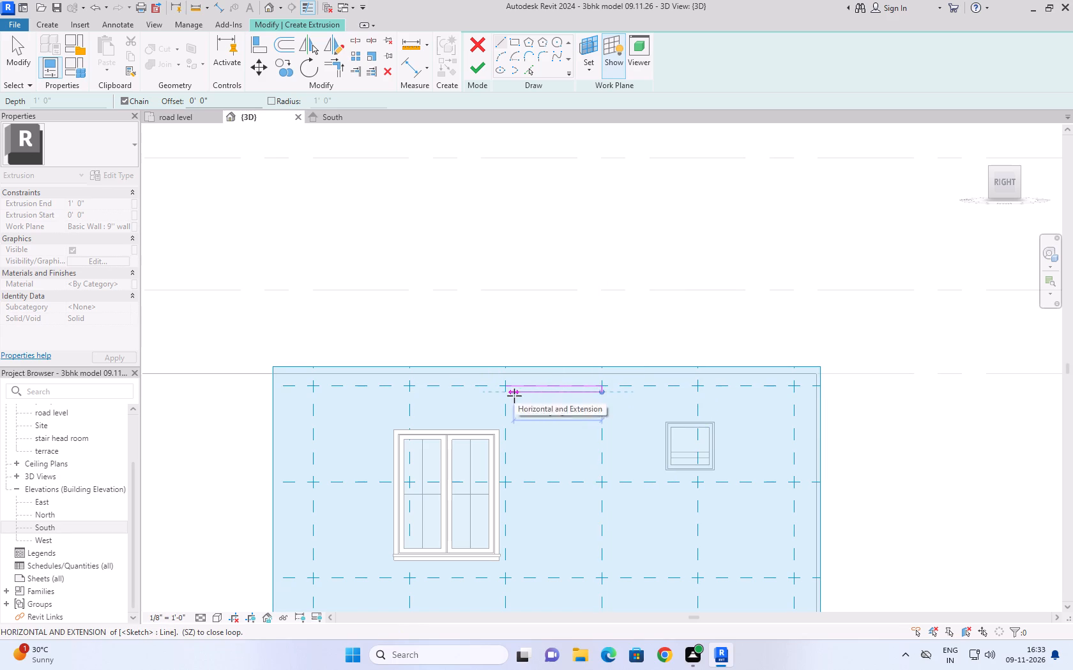
pyautogui.click(506, 397)
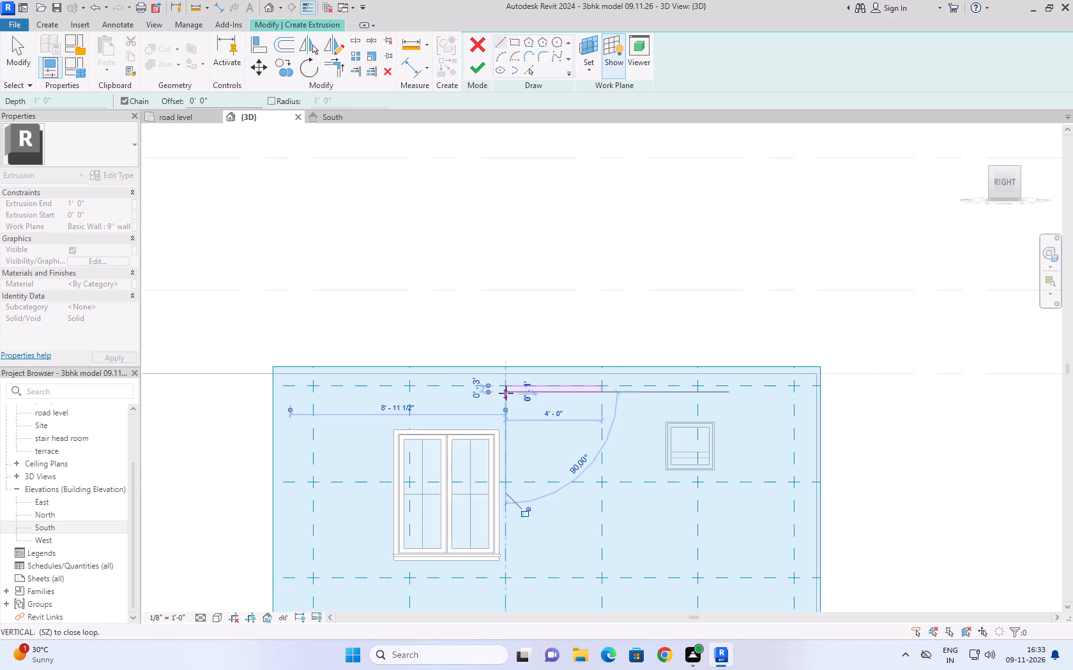
pyautogui.click(506, 385)
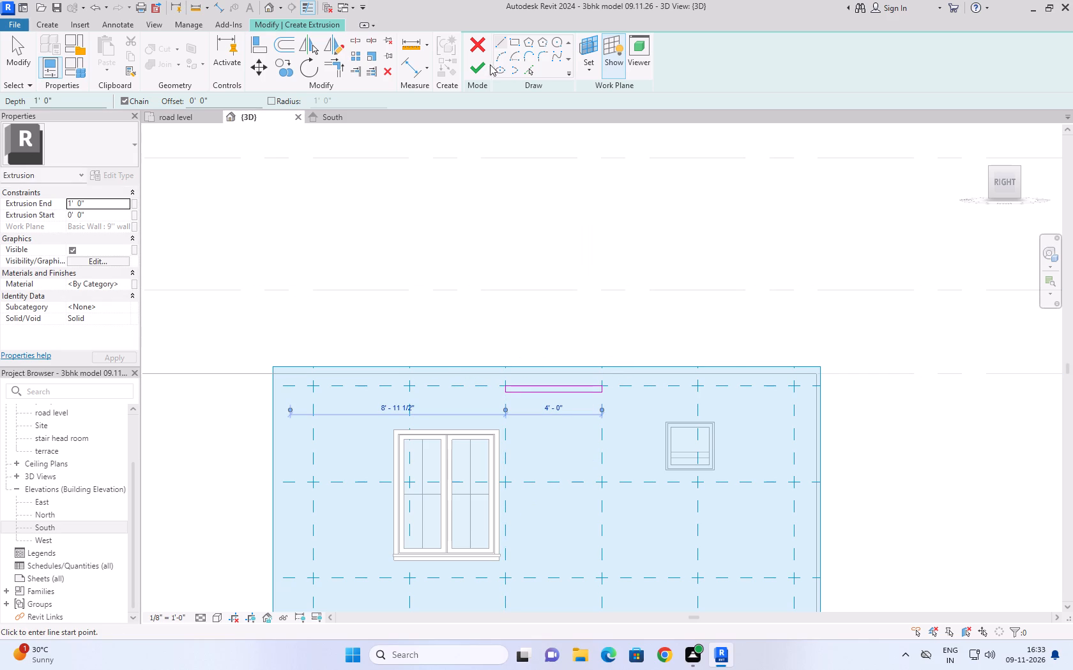
pyautogui.click(488, 65)
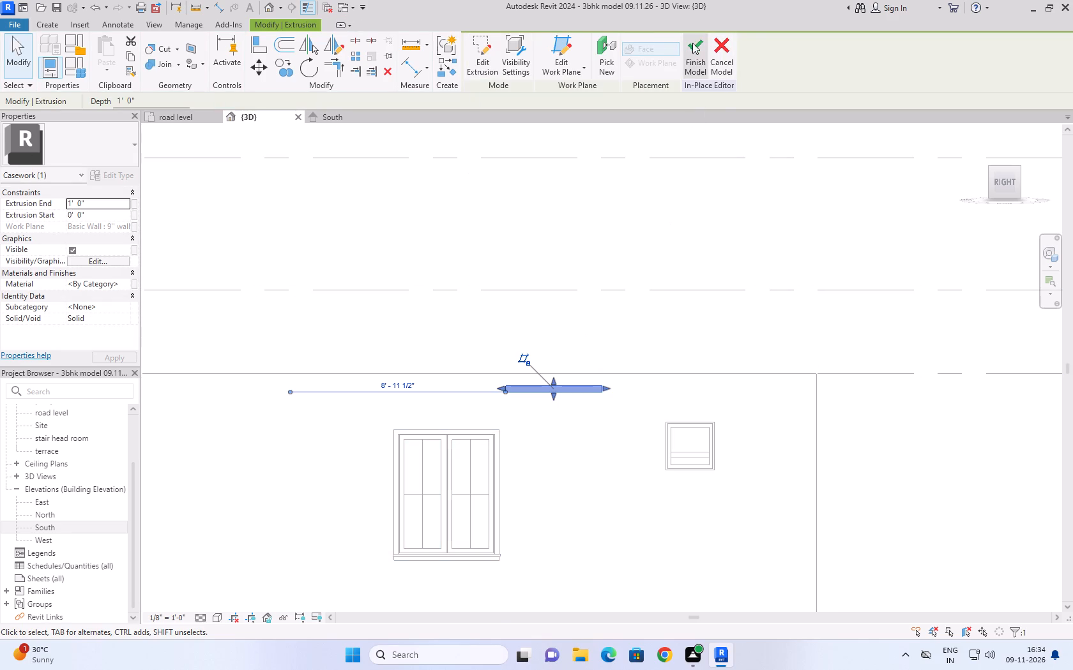
pyautogui.click(687, 41)
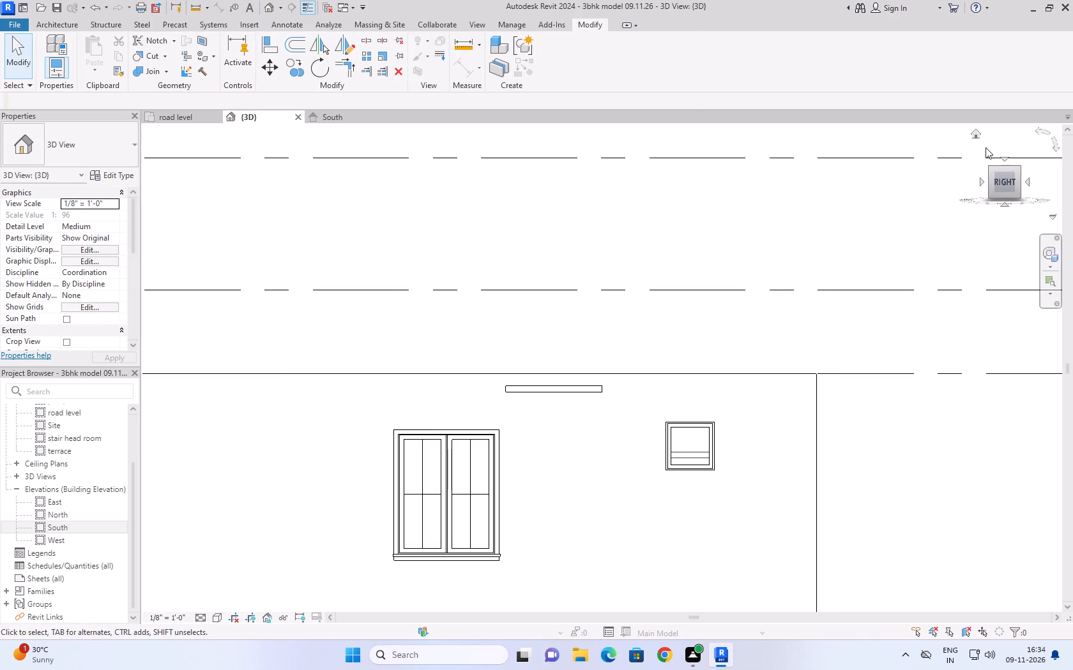
# Examine the new casework block on the right-side wall from the home view, tilted views and above.
pyautogui.click(978, 131)
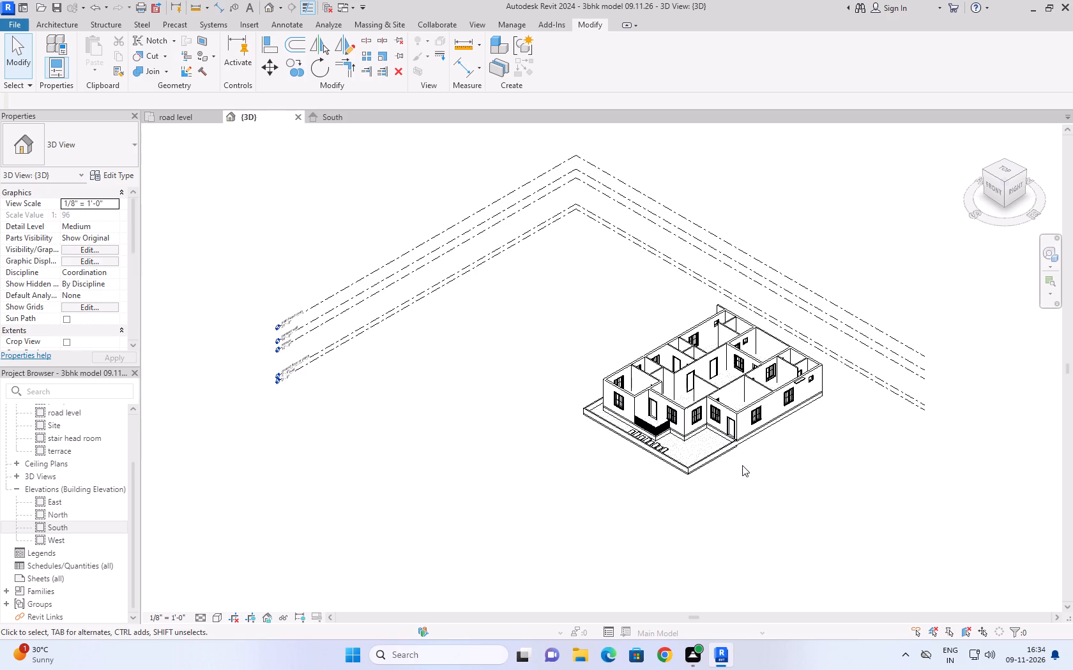
pyautogui.keyDown('shift'); pyautogui.moveTo(887, 421); pyautogui.dragTo(869, 440, button='middle'); pyautogui.keyUp('shift')
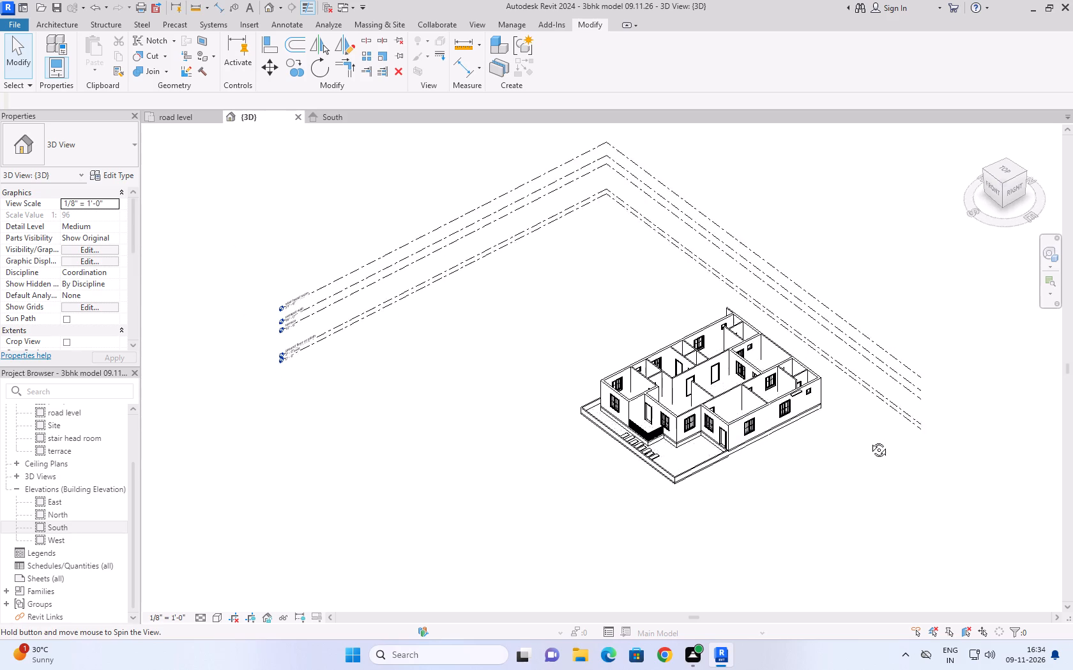
pyautogui.keyDown('shift'); pyautogui.moveTo(869, 440); pyautogui.dragTo(568, 533, button='middle'); pyautogui.keyUp('shift')
pyautogui.keyDown('shift'); pyautogui.scroll(1, 564, 525); pyautogui.keyUp('shift')
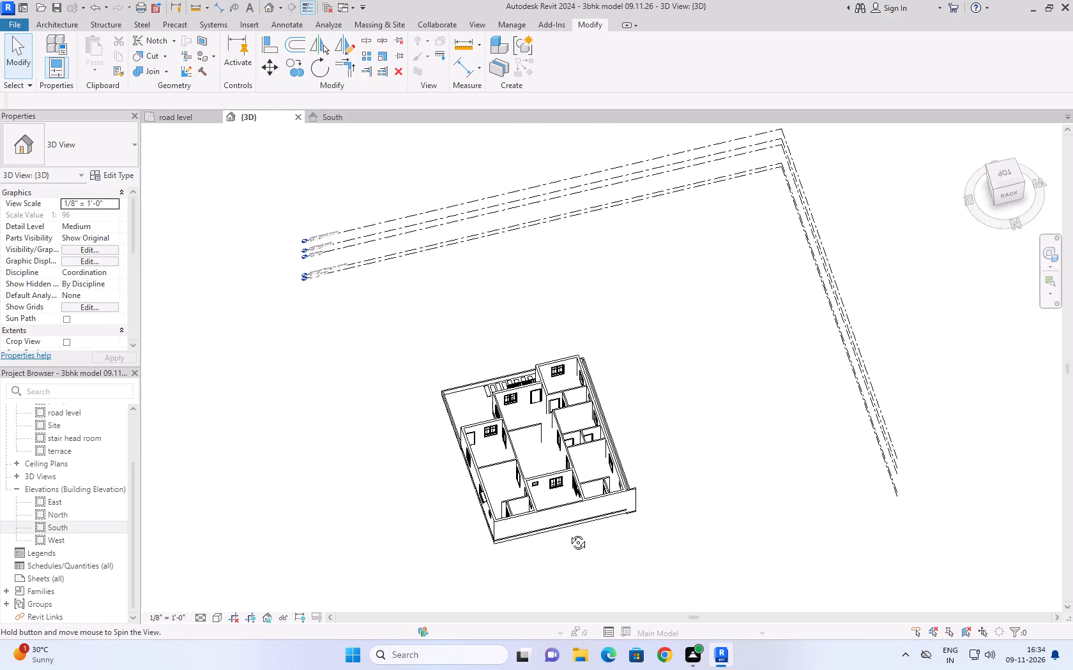
pyautogui.keyDown('shift'); pyautogui.moveTo(568, 533); pyautogui.dragTo(788, 485, button='middle'); pyautogui.keyUp('shift')
pyautogui.scroll(5, 765, 473)
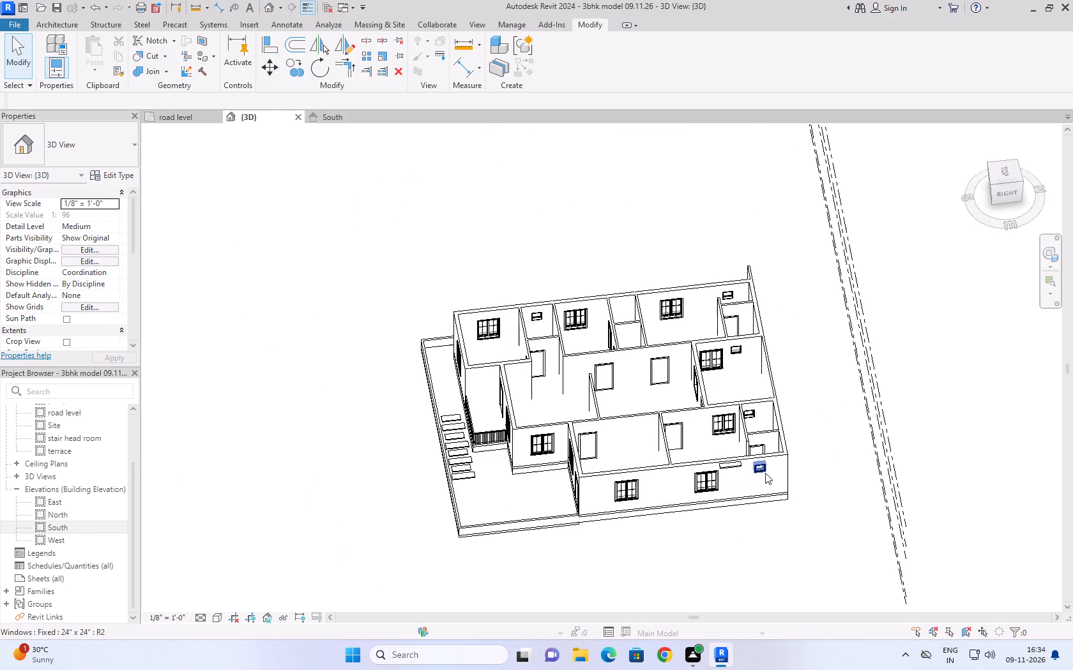
pyautogui.scroll(5, 765, 473)
pyautogui.keyDown('shift'); pyautogui.moveTo(860, 326); pyautogui.dragTo(863, 454, button='middle'); pyautogui.keyUp('shift')
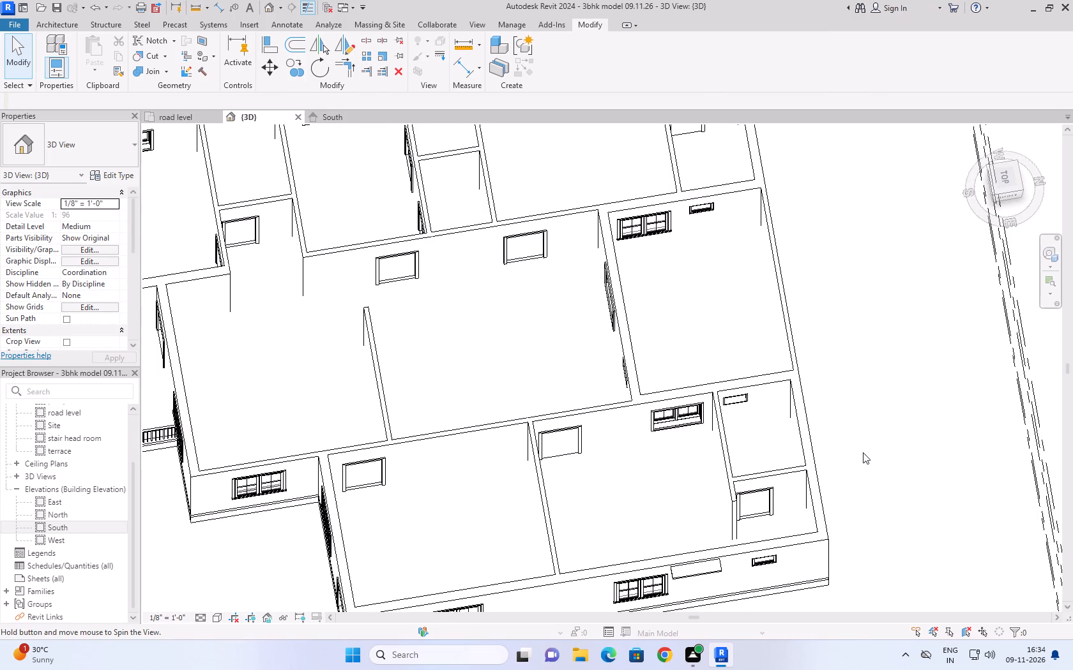
pyautogui.scroll(-7, 871, 419)
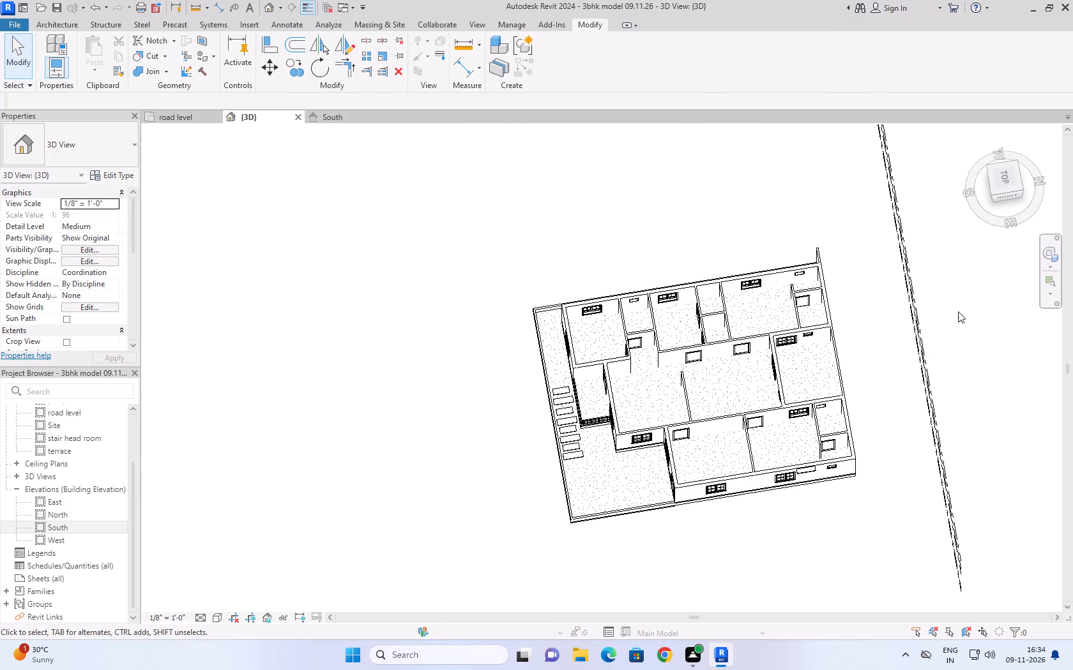
# Show the house from above and set the 3D view's visual style to wireframe.
pyautogui.click(1001, 176)
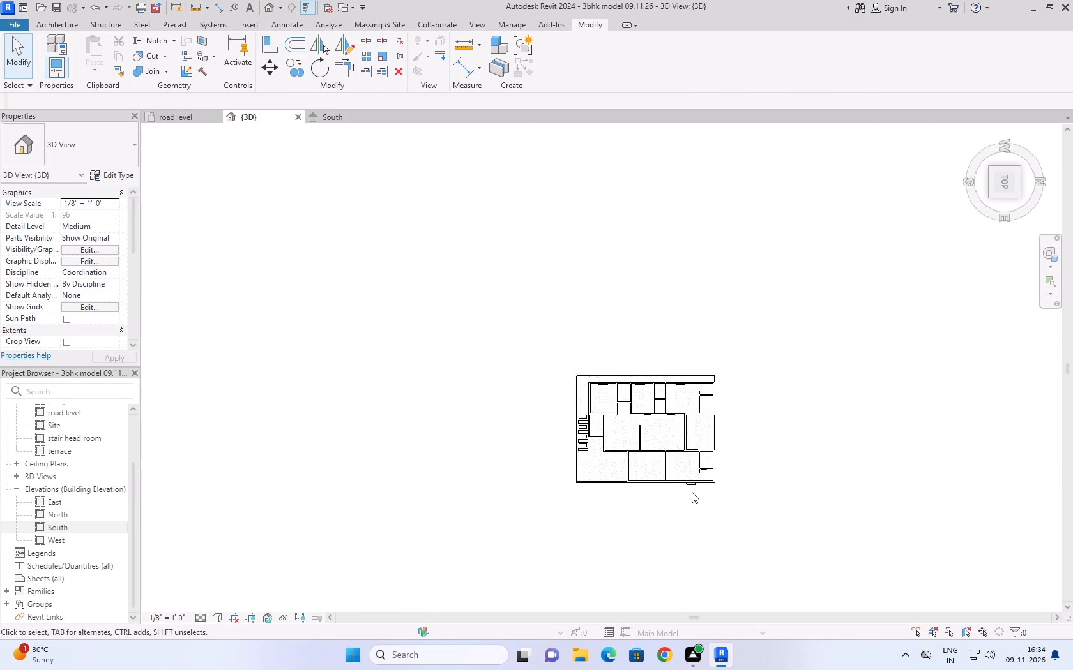
pyautogui.scroll(9, 692, 492)
pyautogui.click(697, 463)
pyautogui.click(719, 516)
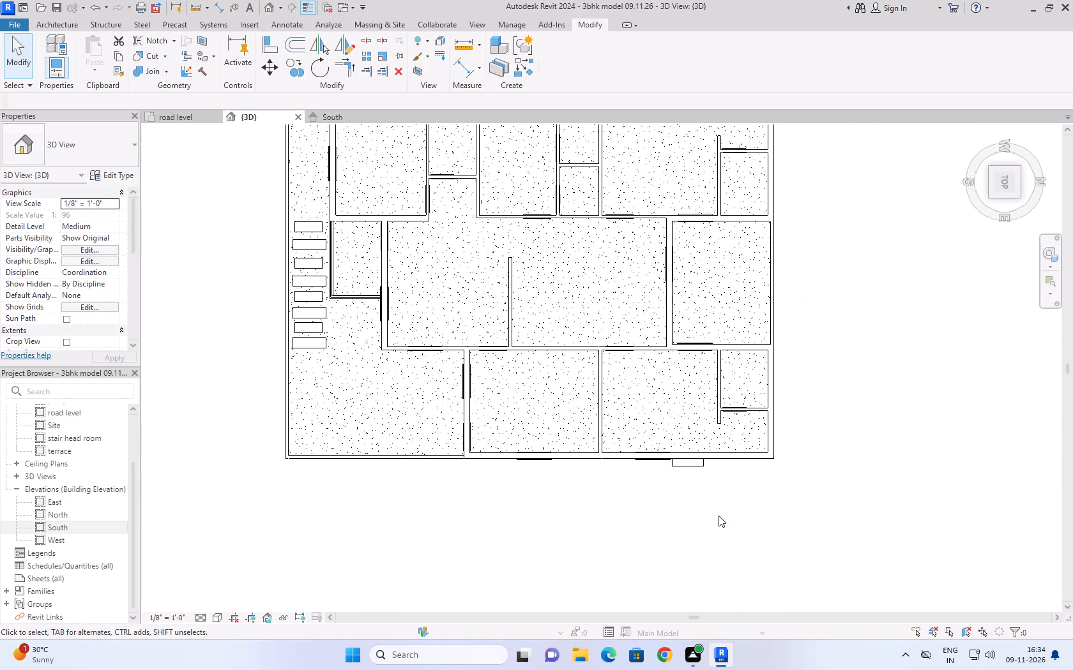
pyautogui.click(217, 618)
pyautogui.click(248, 554)
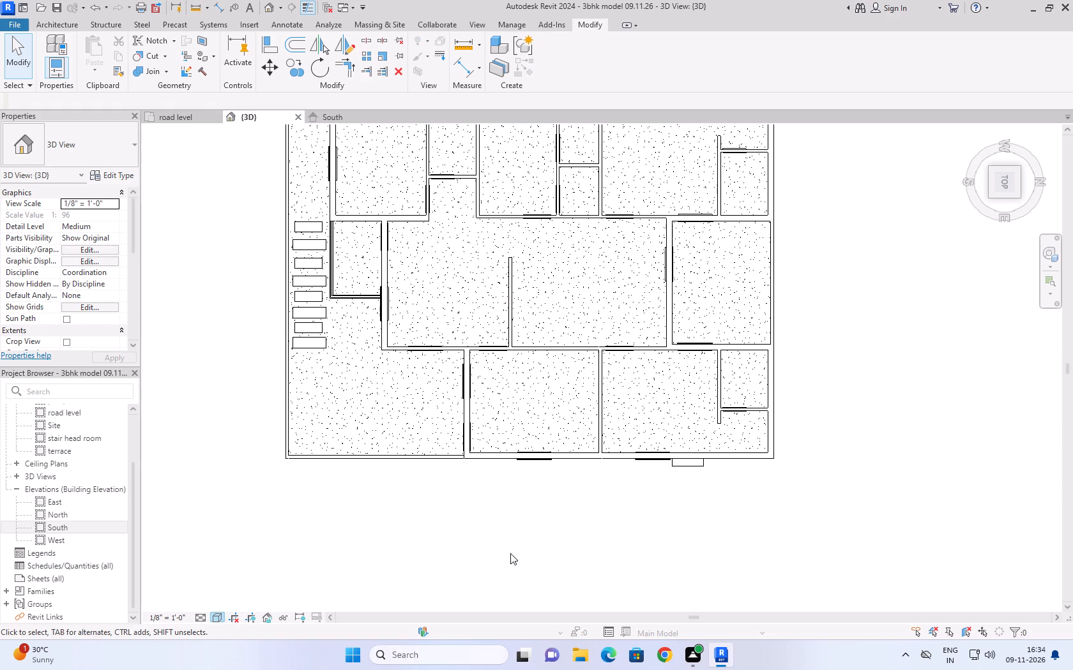
pyautogui.click(217, 615)
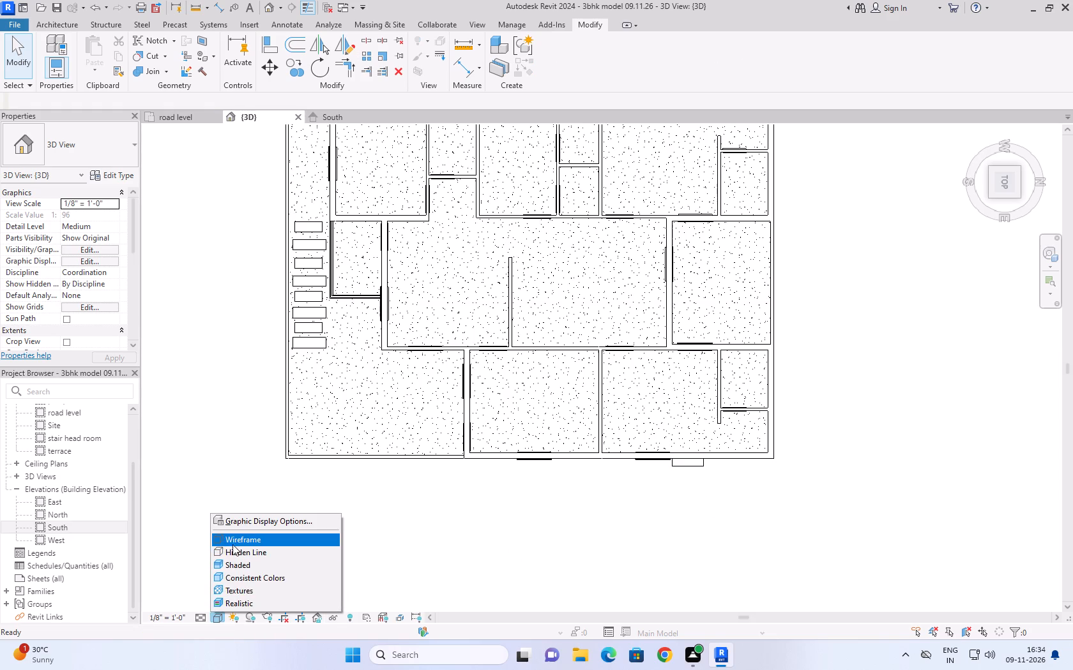
pyautogui.click(234, 542)
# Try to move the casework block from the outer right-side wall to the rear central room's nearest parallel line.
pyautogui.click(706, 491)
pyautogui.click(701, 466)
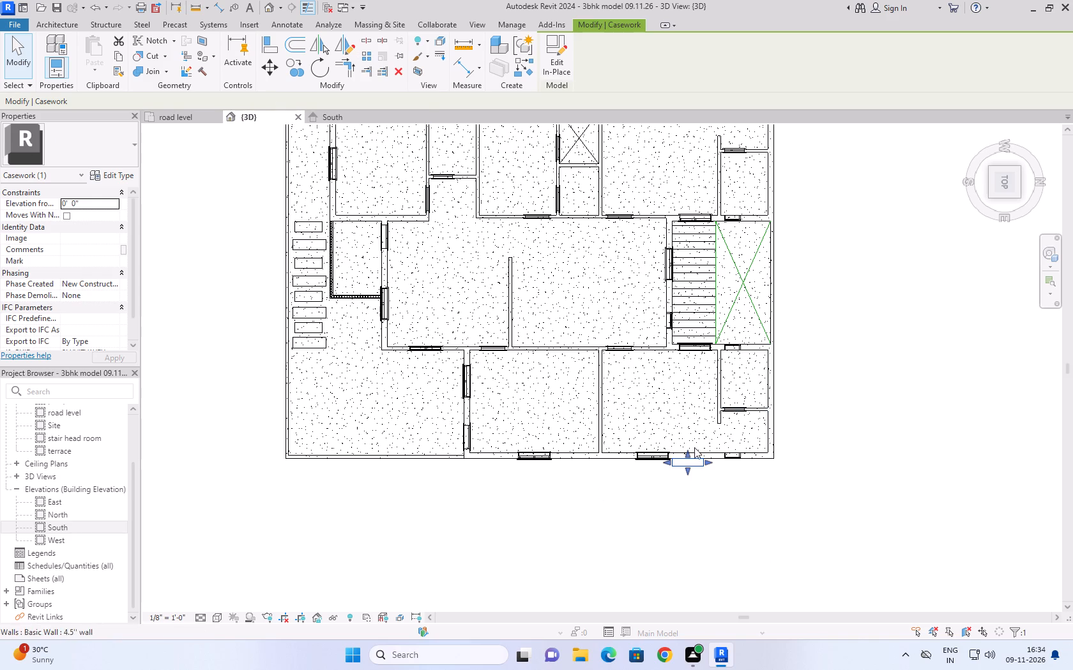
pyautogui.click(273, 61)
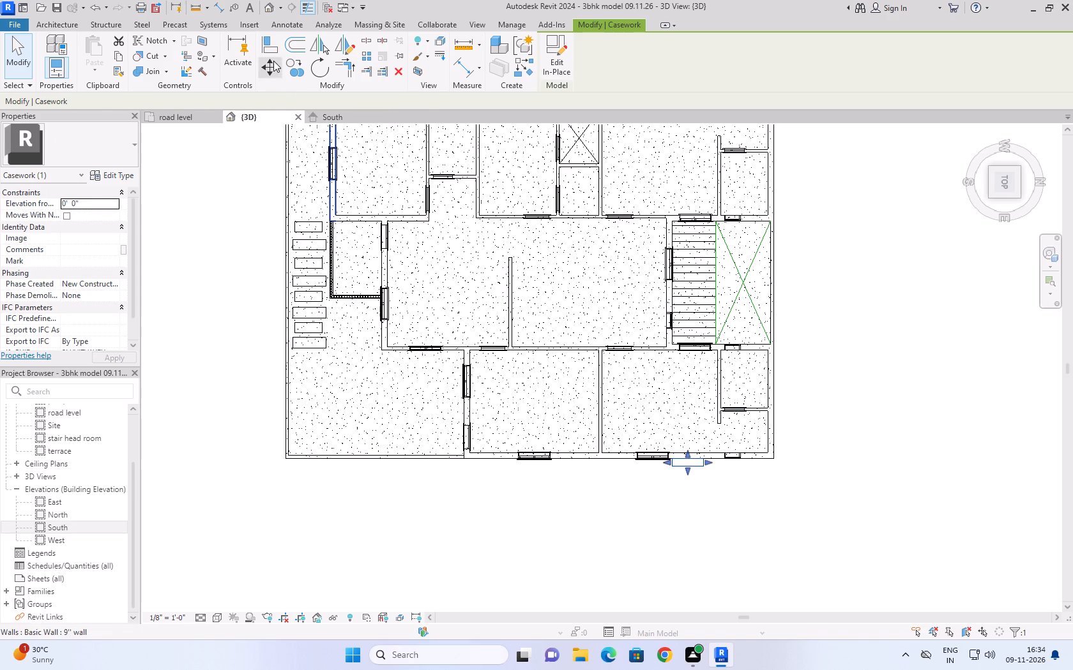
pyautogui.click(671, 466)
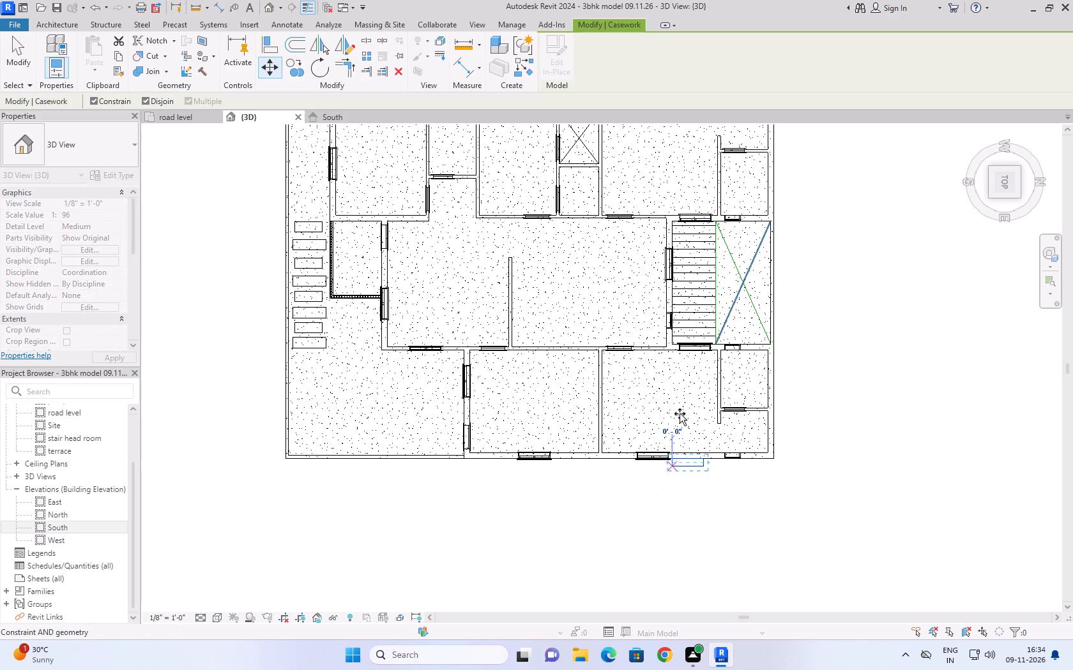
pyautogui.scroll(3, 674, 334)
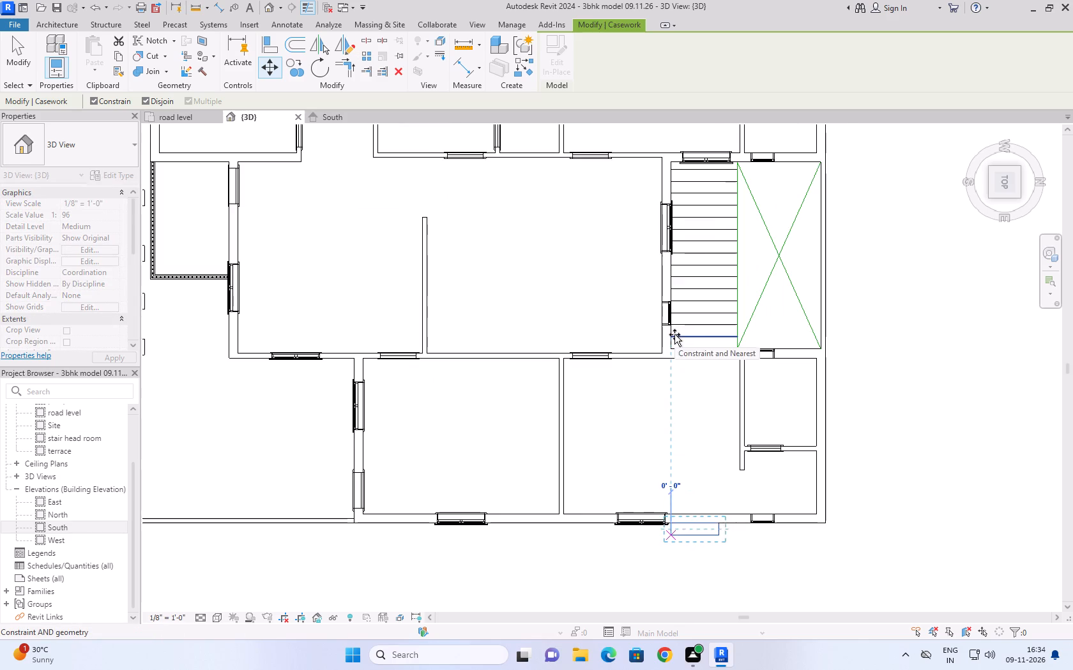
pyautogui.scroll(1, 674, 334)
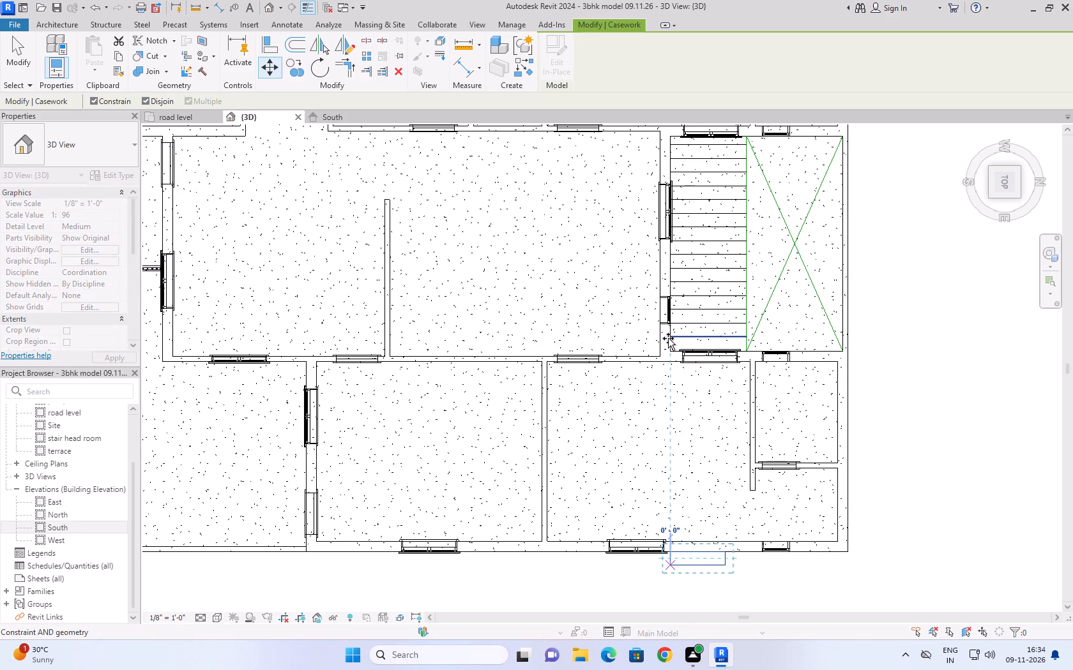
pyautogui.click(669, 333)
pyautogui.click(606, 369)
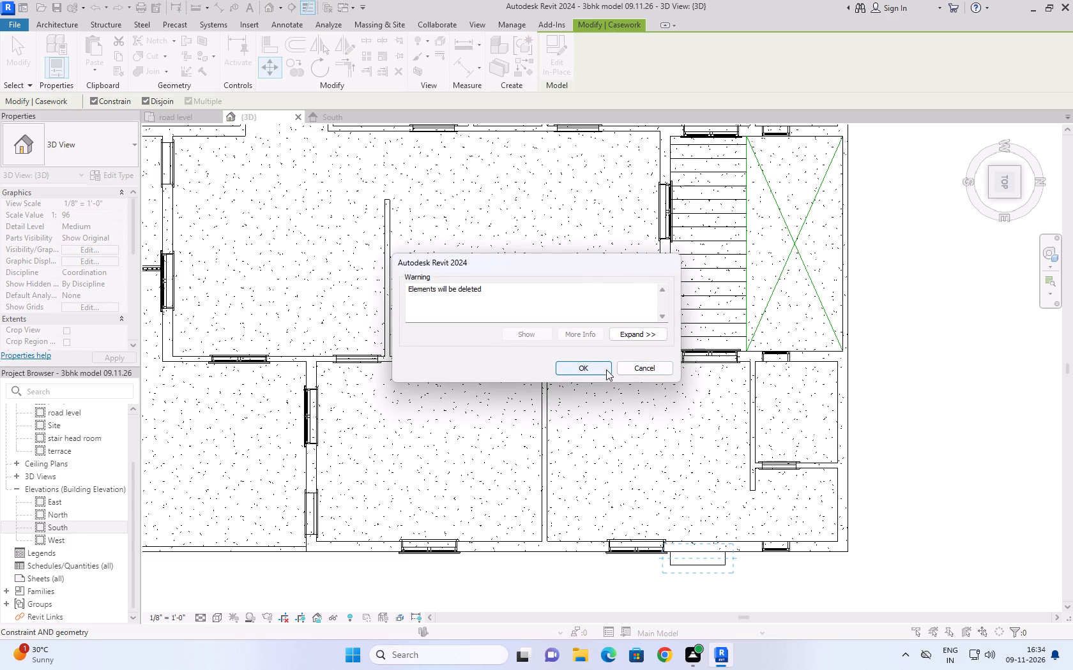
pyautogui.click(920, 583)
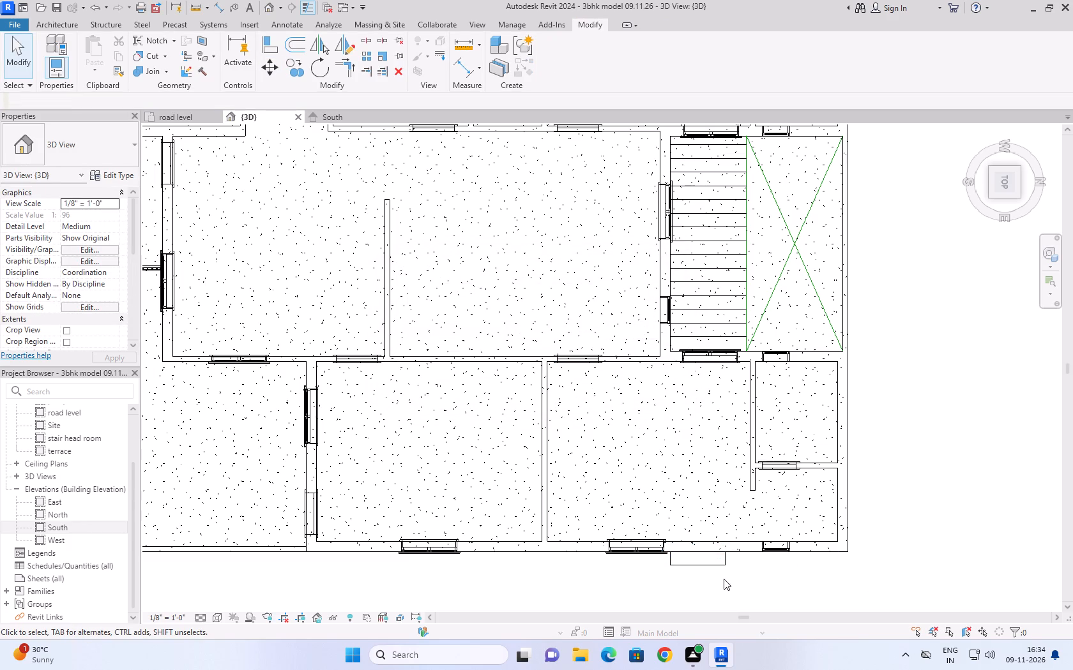
# Stretch the casework block's inner and outer edges across the bedroom so that it lies inside the rear central room.
pyautogui.click(717, 564)
pyautogui.moveTo(696, 549); pyautogui.dragTo(703, 516)
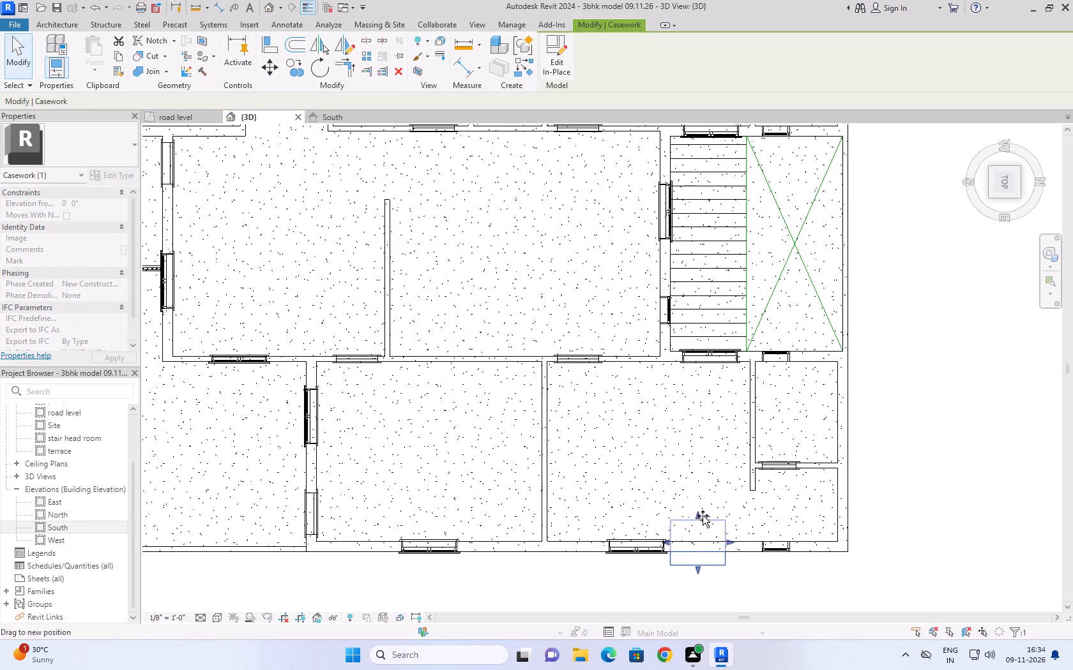
pyautogui.moveTo(703, 516); pyautogui.dragTo(701, 329)
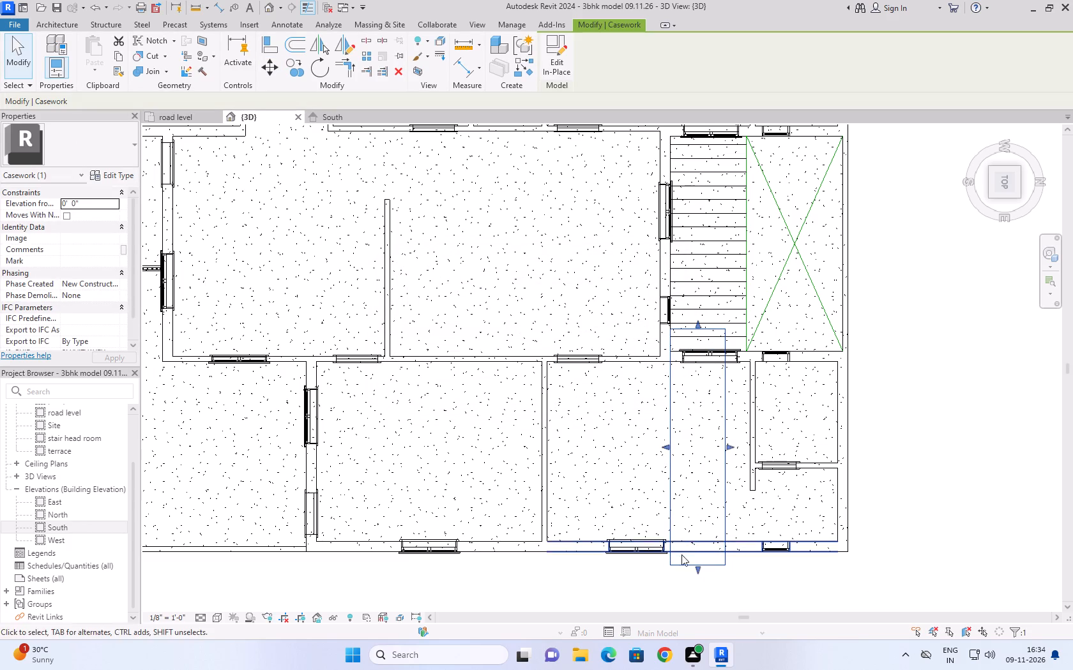
pyautogui.moveTo(699, 570); pyautogui.dragTo(703, 514)
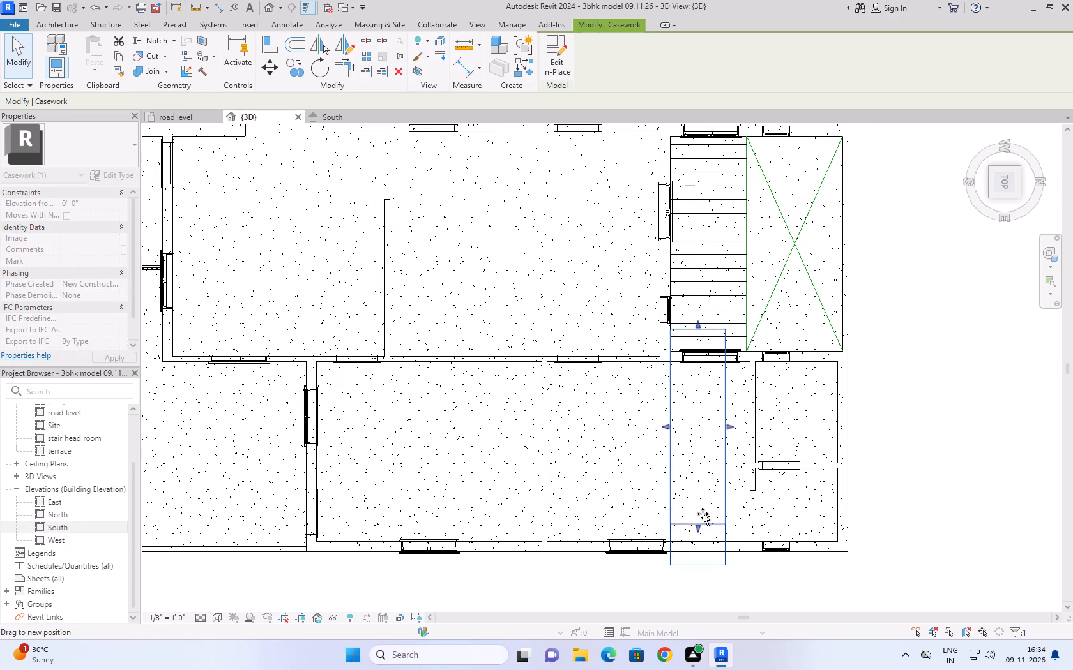
pyautogui.moveTo(703, 514); pyautogui.dragTo(715, 346)
pyautogui.click(714, 344)
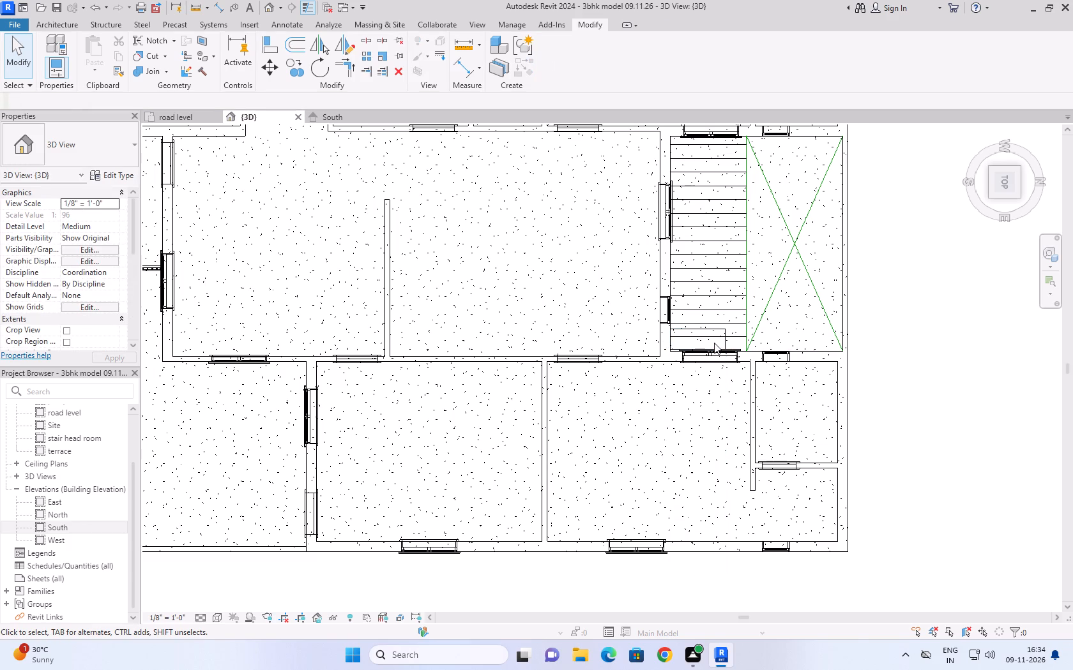
# Narrow the casework around the rear central room's first parallel line and lengthen it to the edge of the crossed opening.
pyautogui.scroll(6, 714, 343)
pyautogui.click(685, 310)
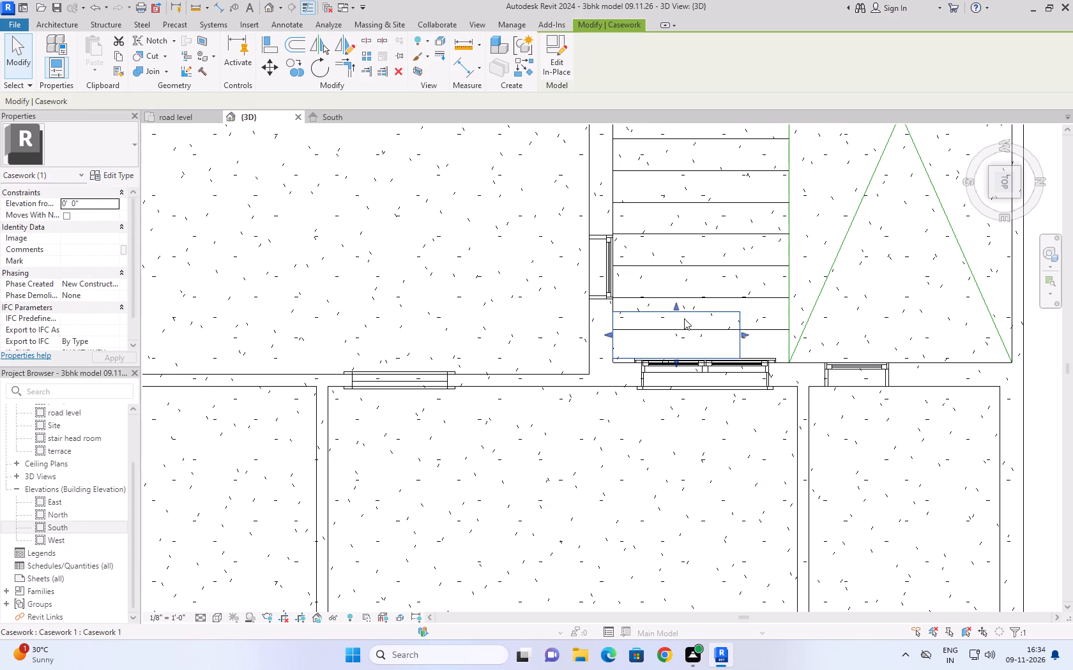
pyautogui.moveTo(677, 308); pyautogui.dragTo(676, 317)
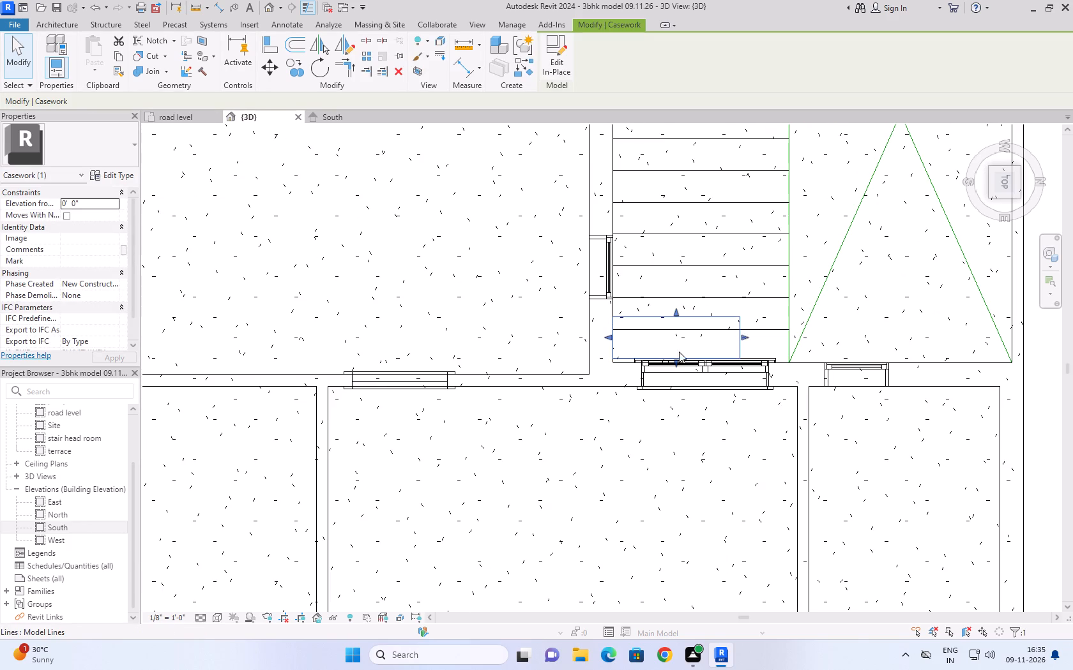
pyautogui.moveTo(676, 361); pyautogui.dragTo(679, 341)
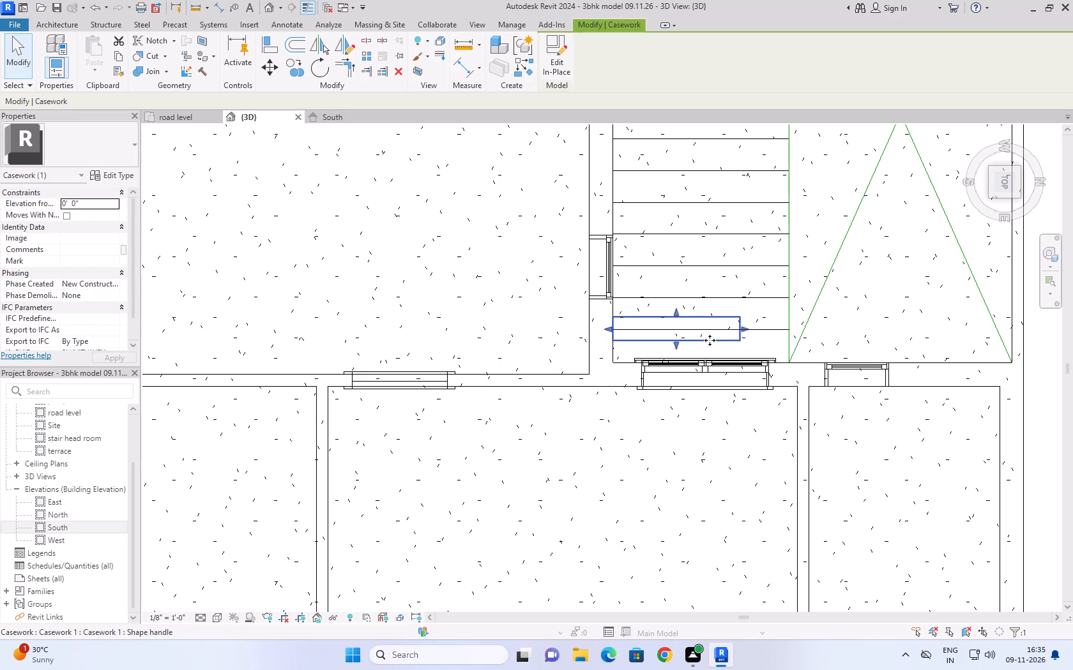
pyautogui.moveTo(744, 327); pyautogui.dragTo(788, 326)
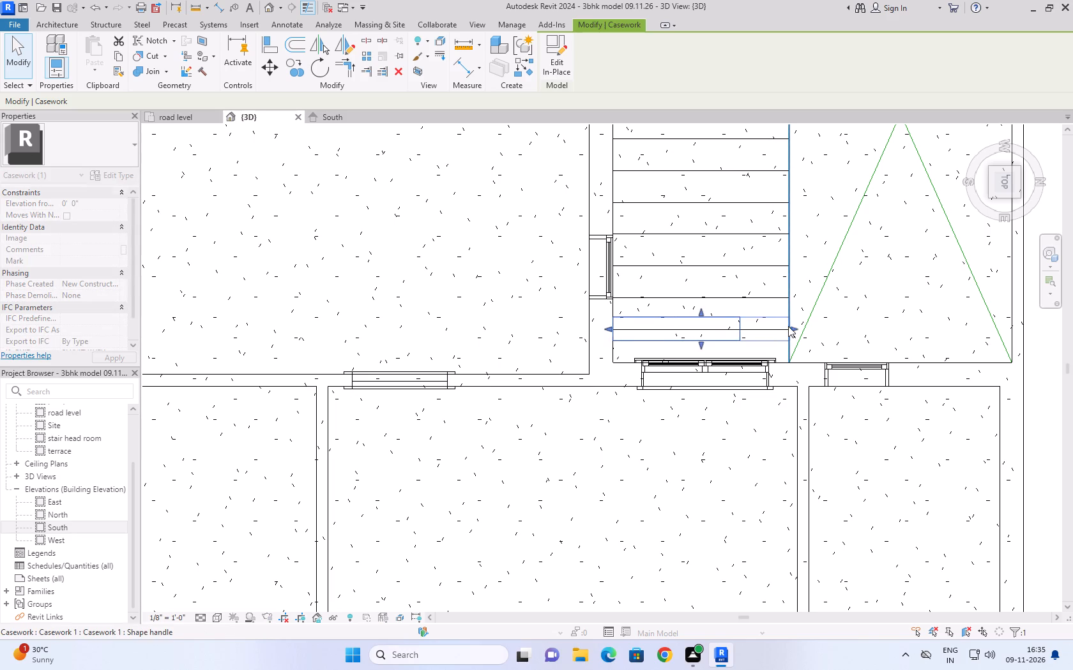
# Copy the casework block from its edge midpoint onto the next five parallel lines of the rear central room.
pyautogui.click(613, 456)
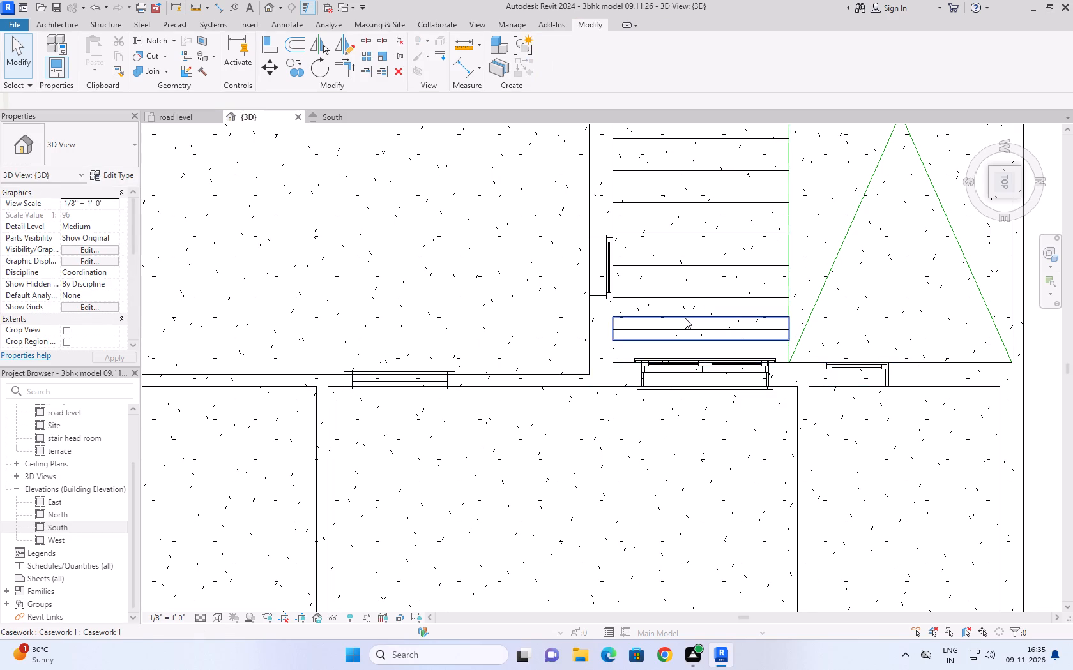
pyautogui.click(685, 318)
pyautogui.click(294, 66)
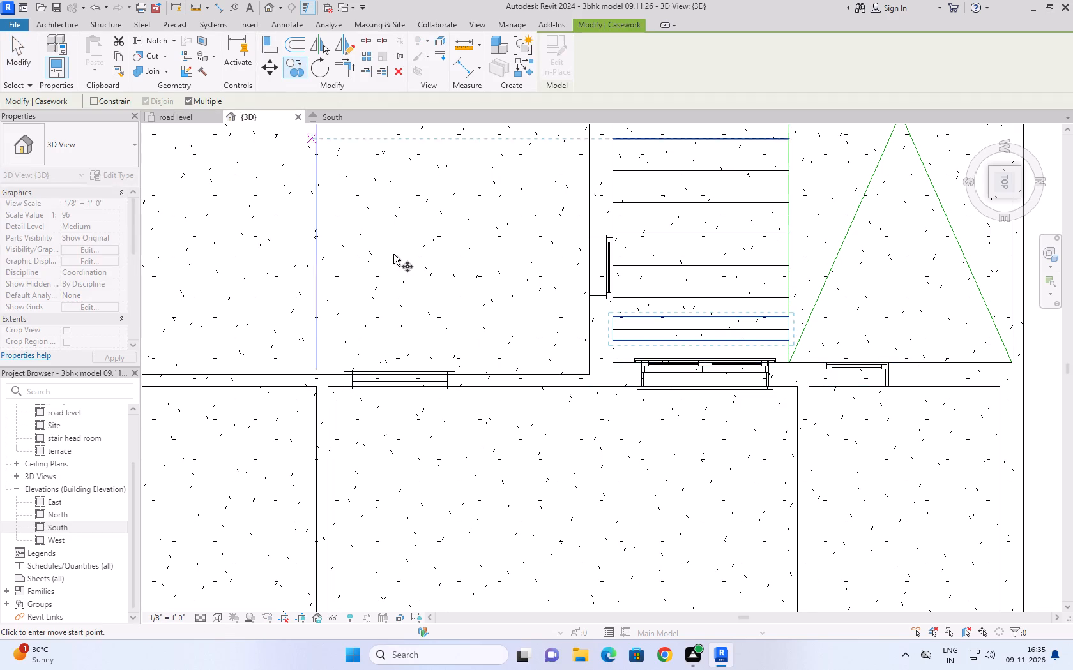
pyautogui.click(612, 331)
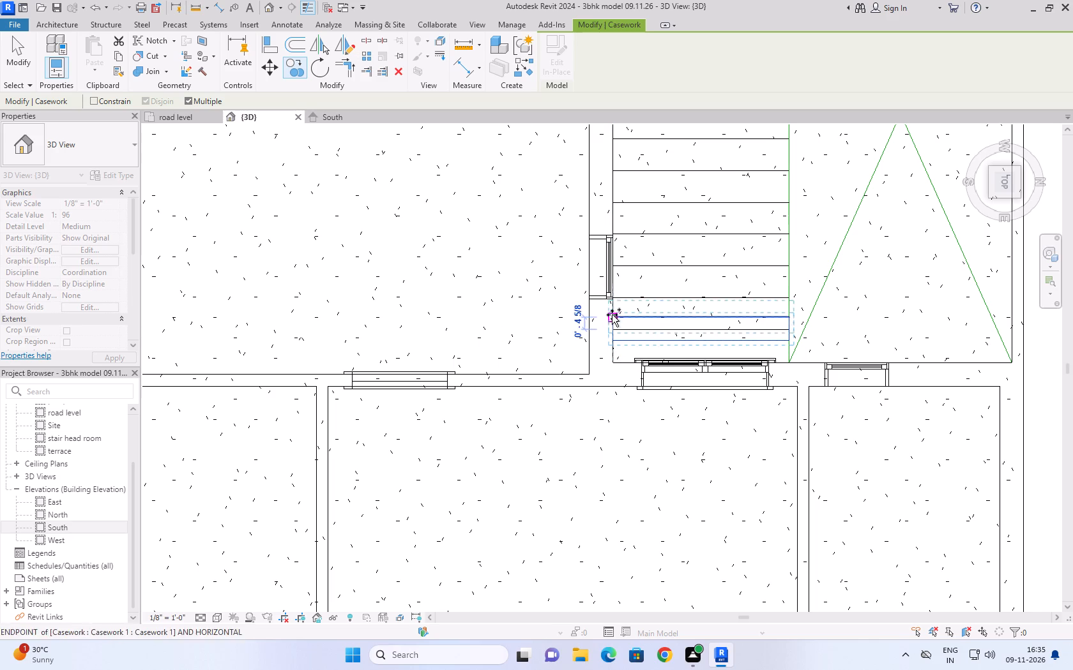
pyautogui.click(613, 297)
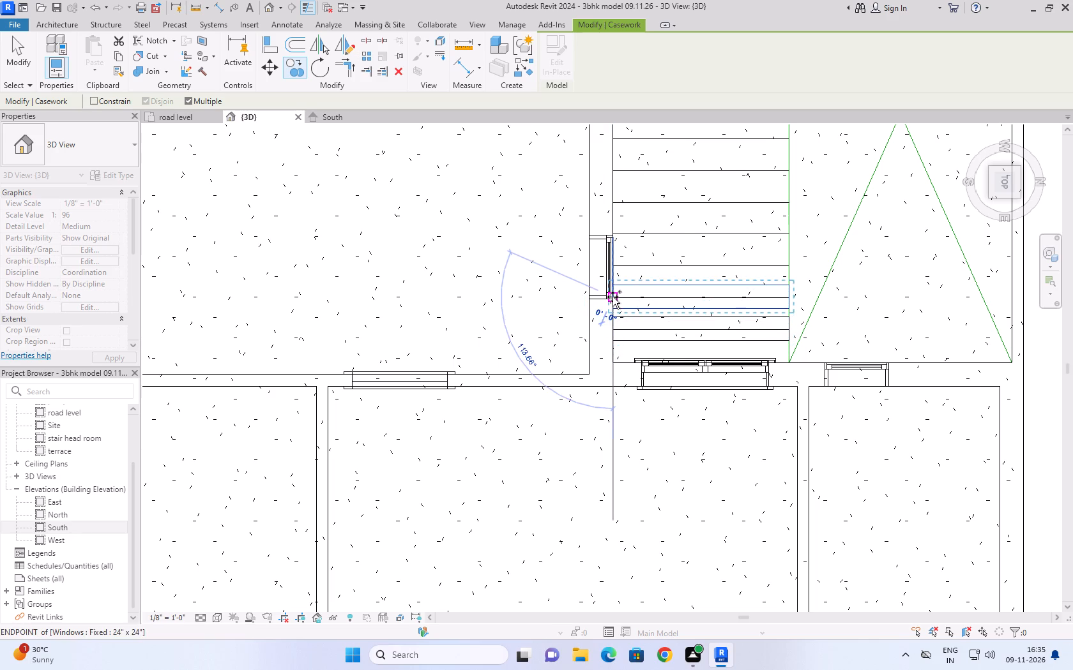
pyautogui.click(615, 265)
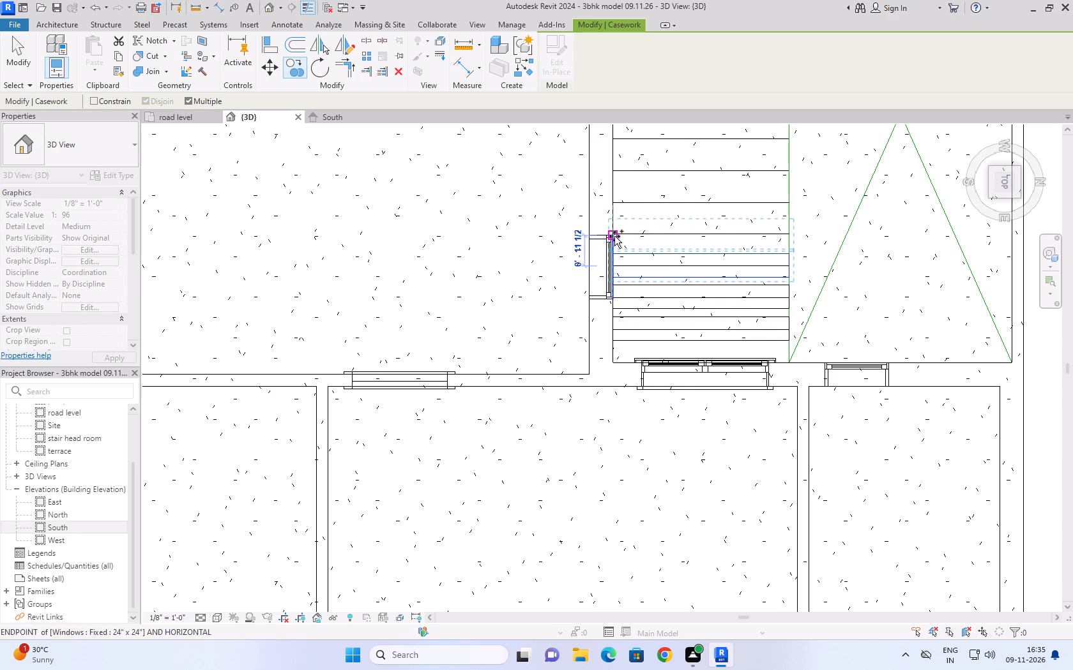
pyautogui.click(614, 234)
pyautogui.scroll(-8, 630, 264)
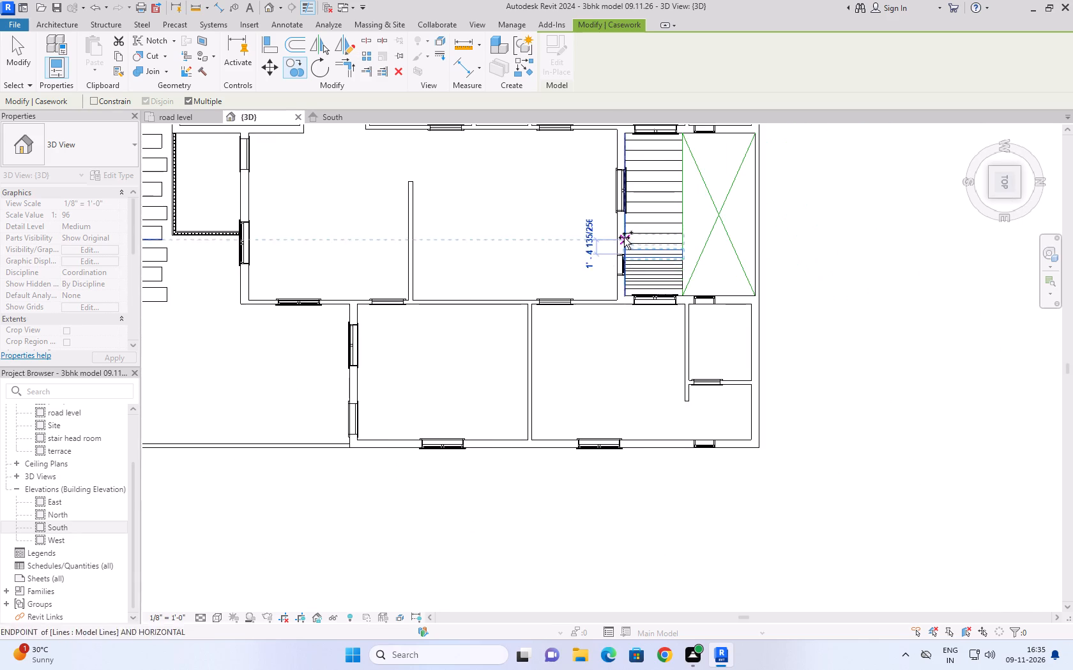
pyautogui.scroll(10, 626, 234)
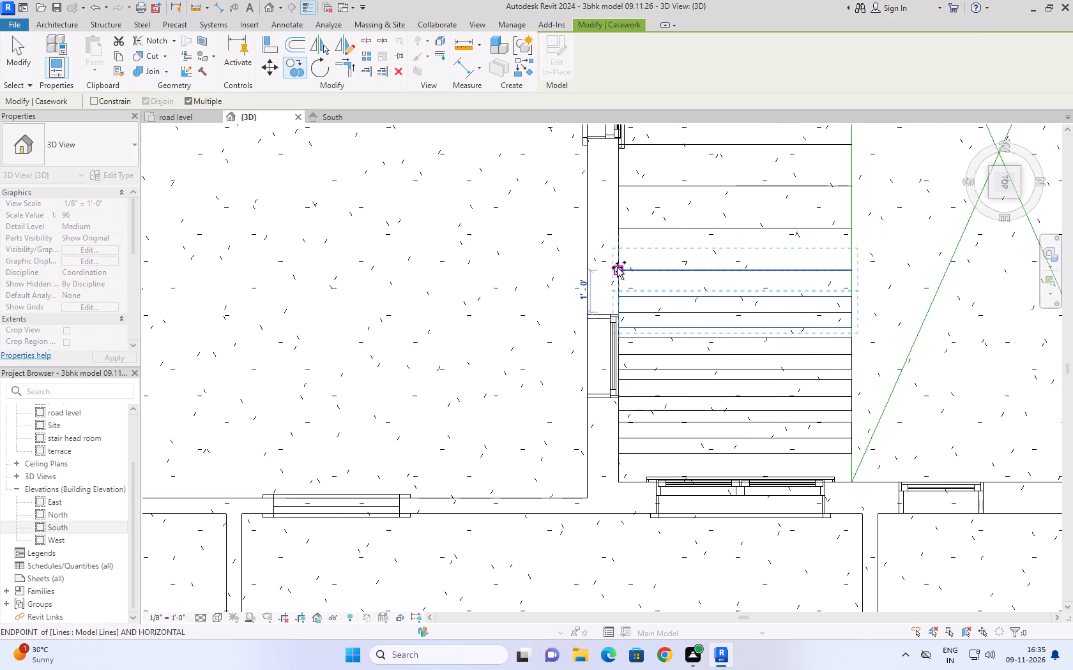
pyautogui.click(617, 267)
pyautogui.click(618, 228)
# Place casework copies on the following five parallel lines, 1'-0" apart, along the rear central room's inner wall.
pyautogui.scroll(-1, 657, 297)
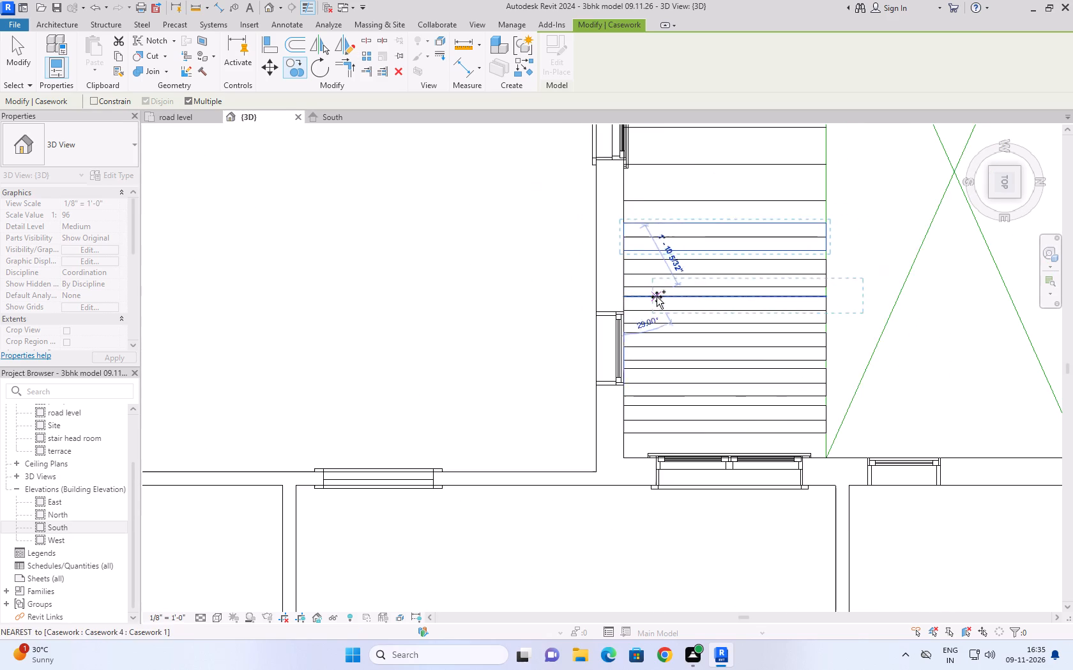
pyautogui.click(622, 200)
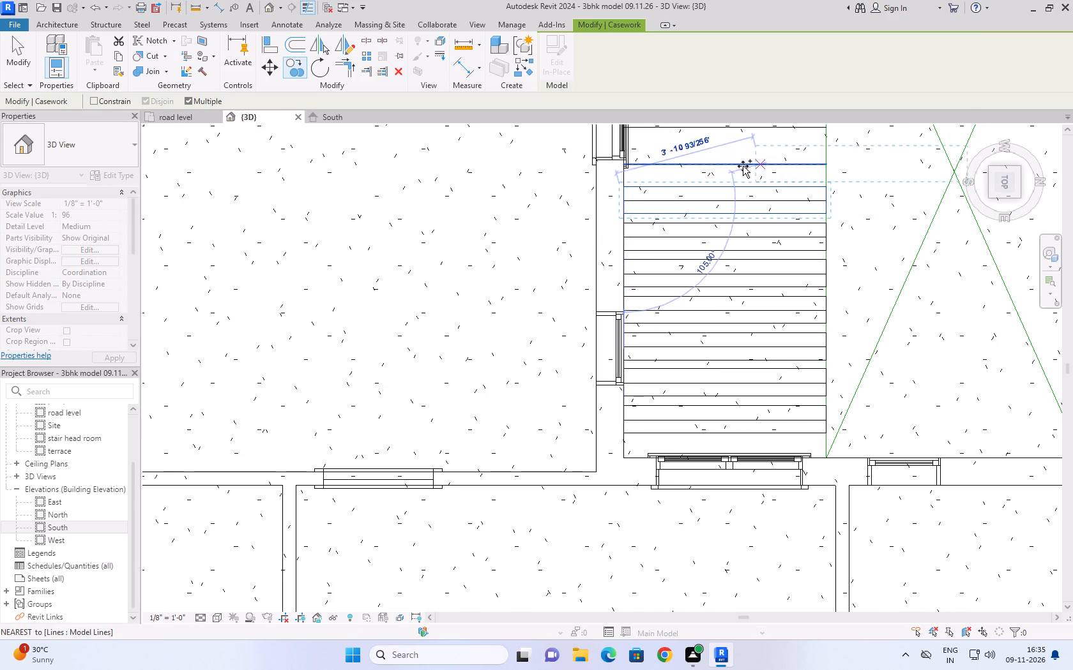
pyautogui.click(625, 164)
pyautogui.scroll(-6, 629, 196)
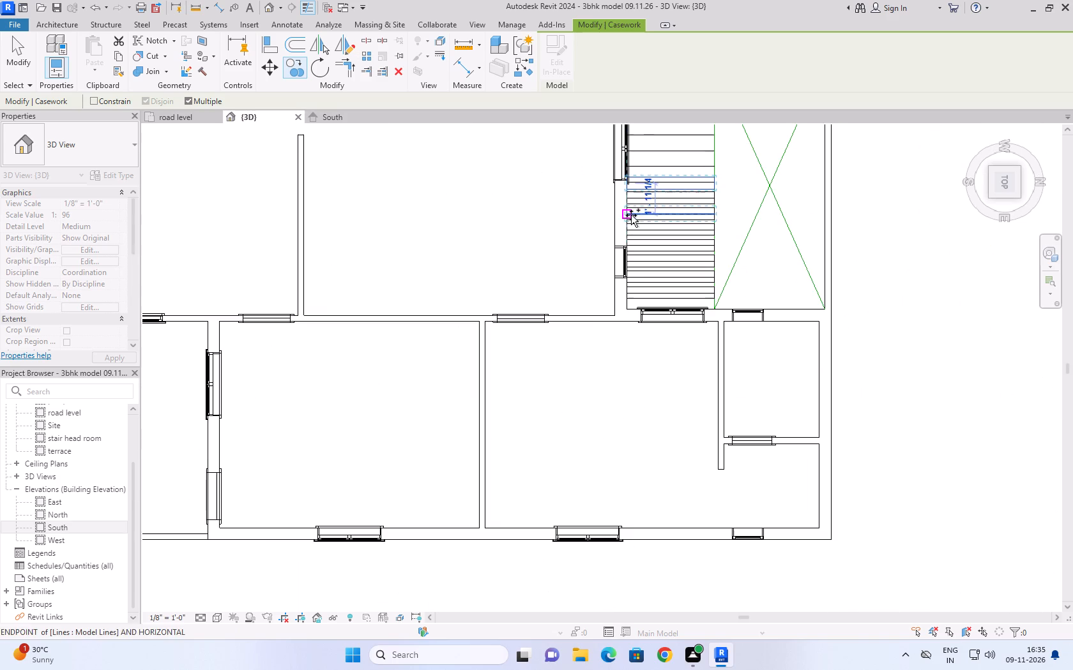
pyautogui.scroll(9, 618, 154)
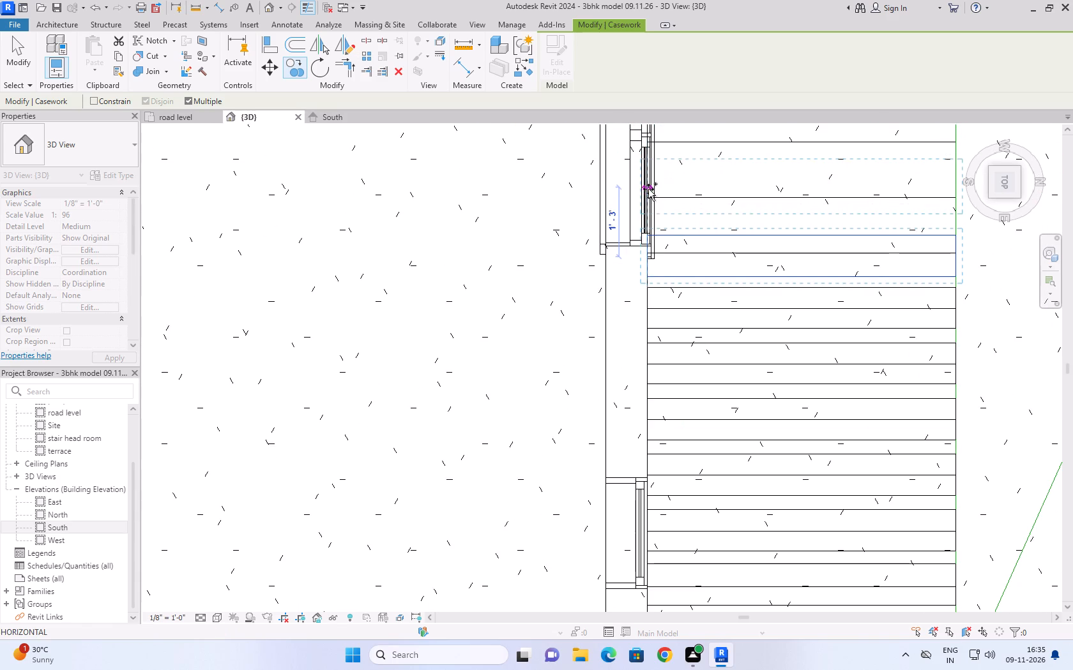
pyautogui.click(646, 197)
pyautogui.moveTo(671, 238); pyautogui.dragTo(632, 466, button='middle')
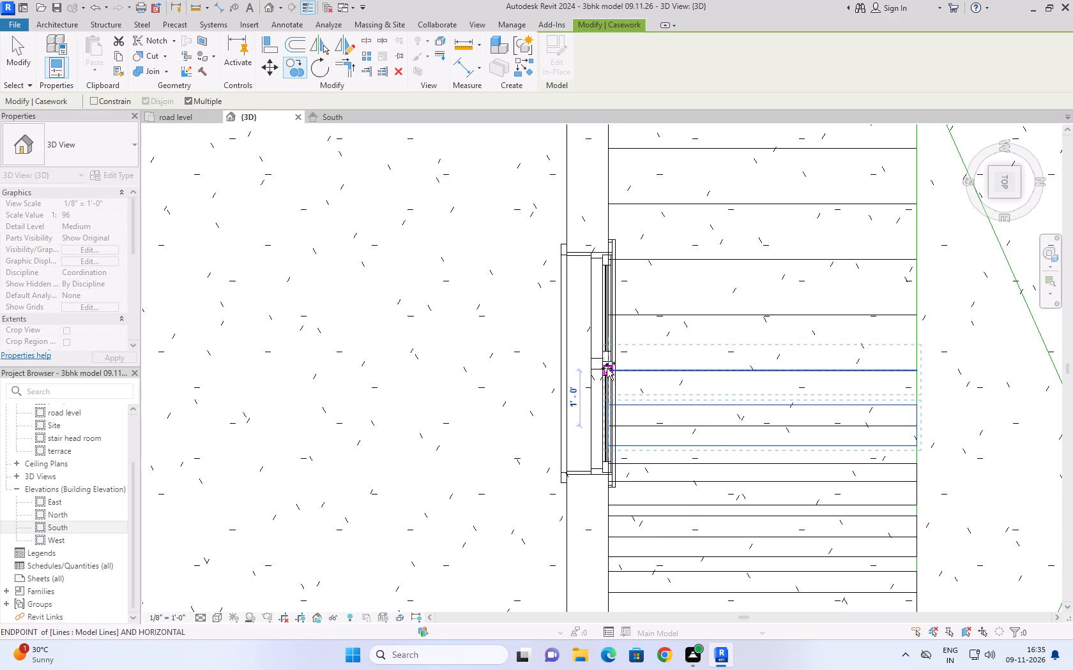
pyautogui.click(606, 370)
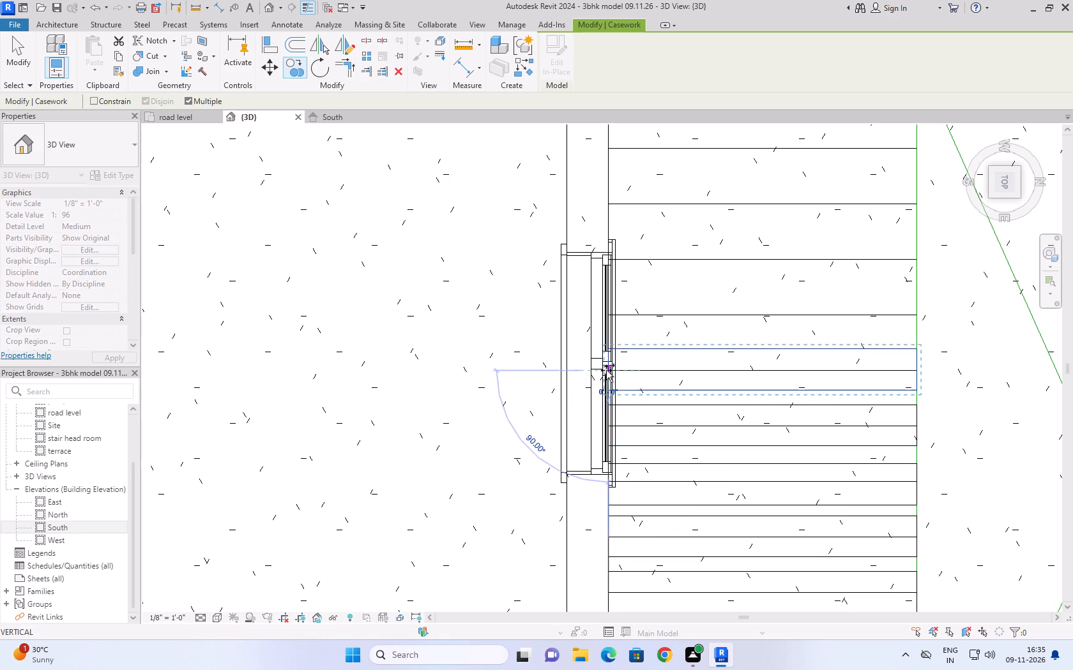
pyautogui.click(607, 314)
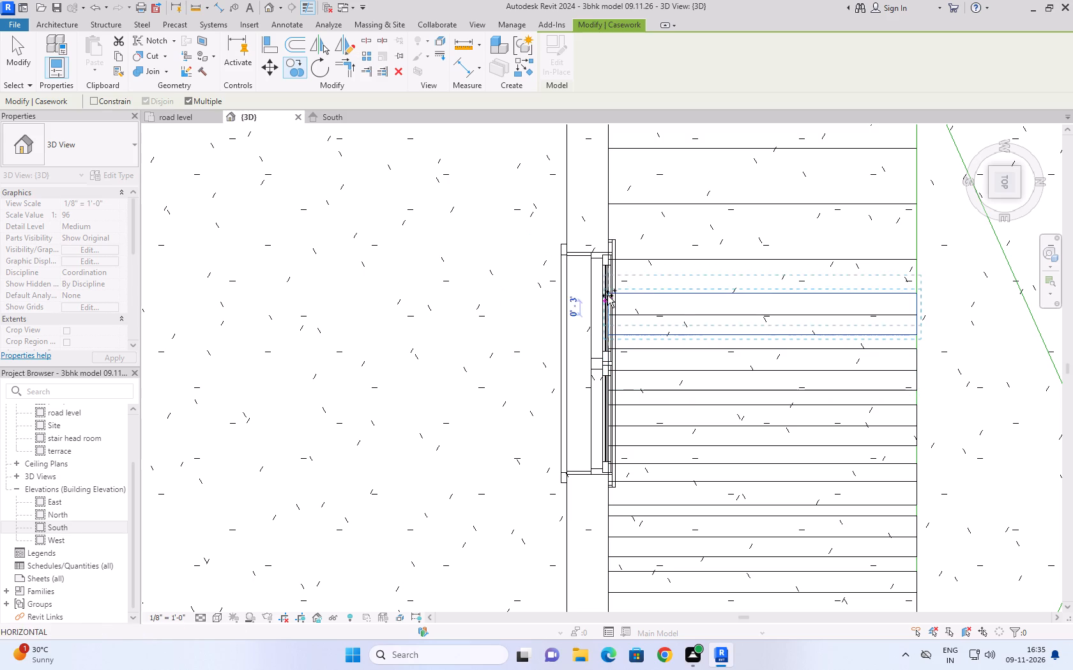
# Place further casework copies along the remaining parallel lines up to the rear central room's far wall and end the copying.
pyautogui.click(608, 258)
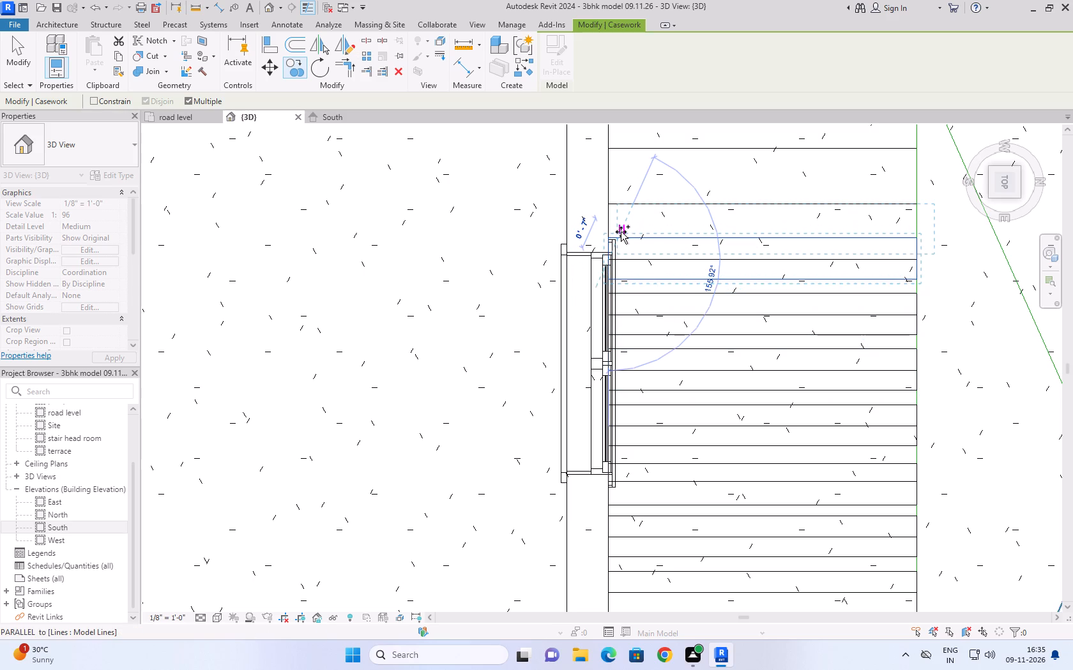
pyautogui.click(607, 201)
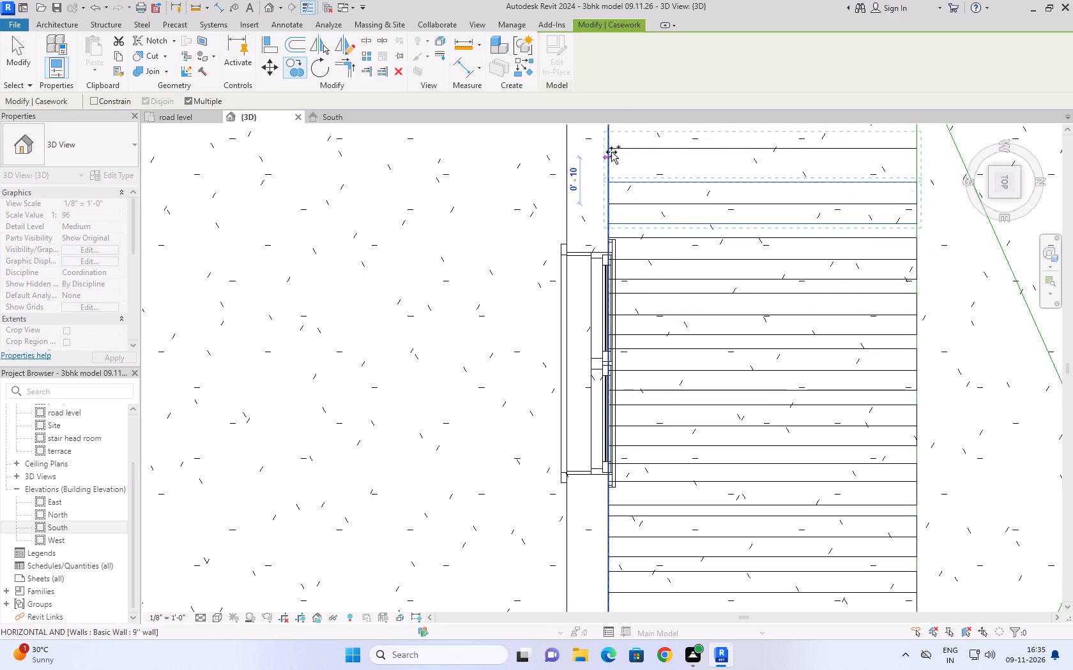
pyautogui.click(611, 148)
pyautogui.moveTo(611, 148); pyautogui.dragTo(550, 368, button='middle')
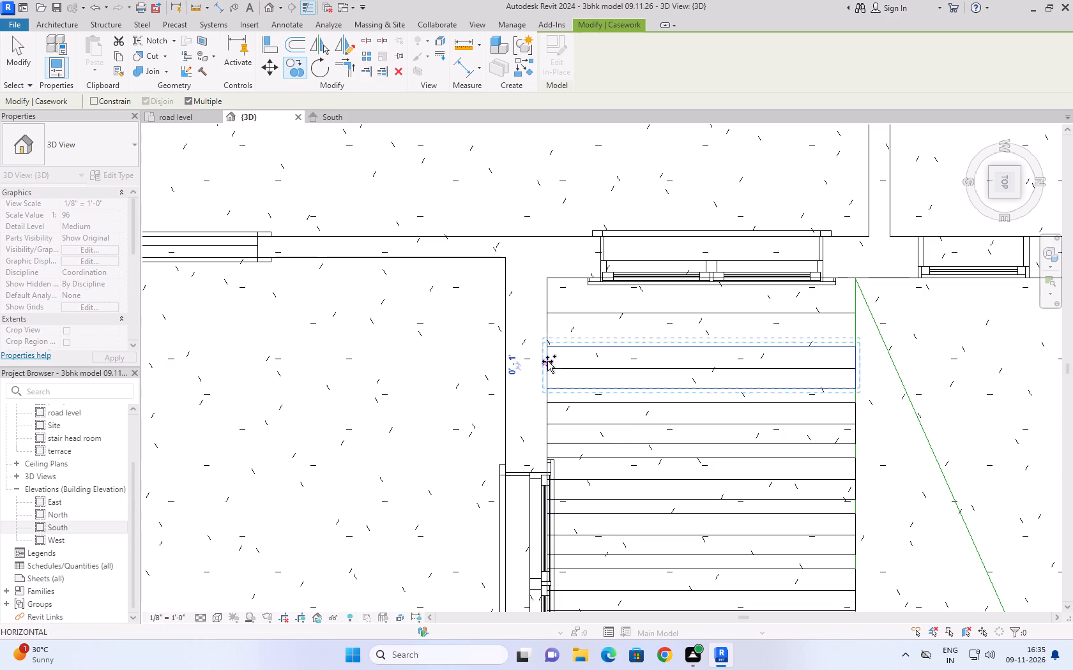
pyautogui.click(547, 343)
pyautogui.click(546, 308)
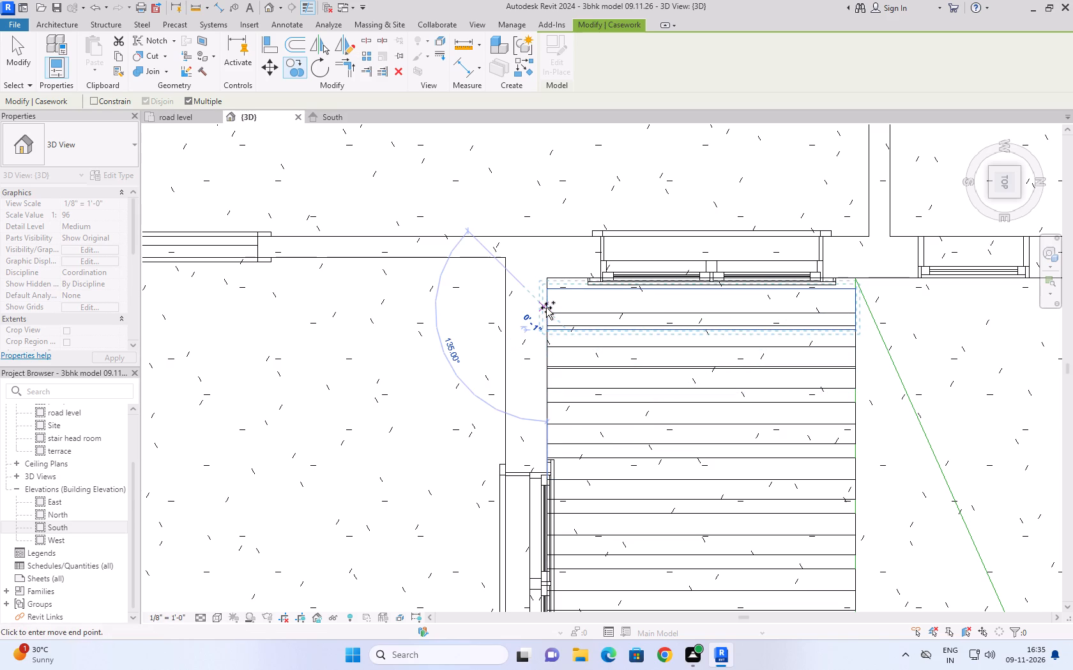
pyautogui.scroll(-8, 719, 282)
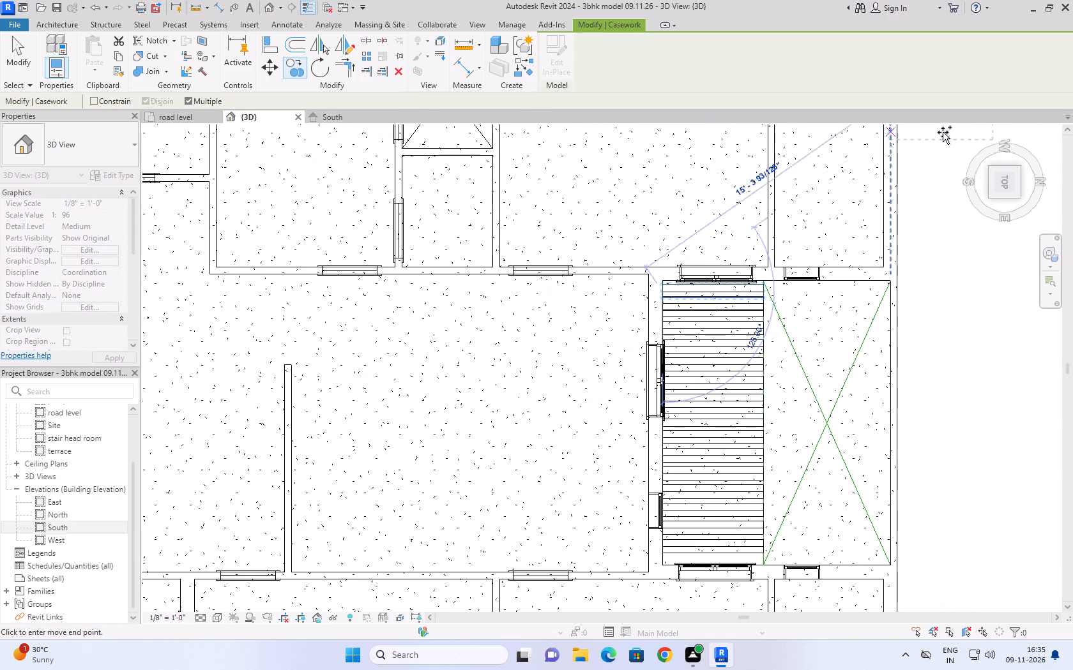
pyautogui.click(977, 135)
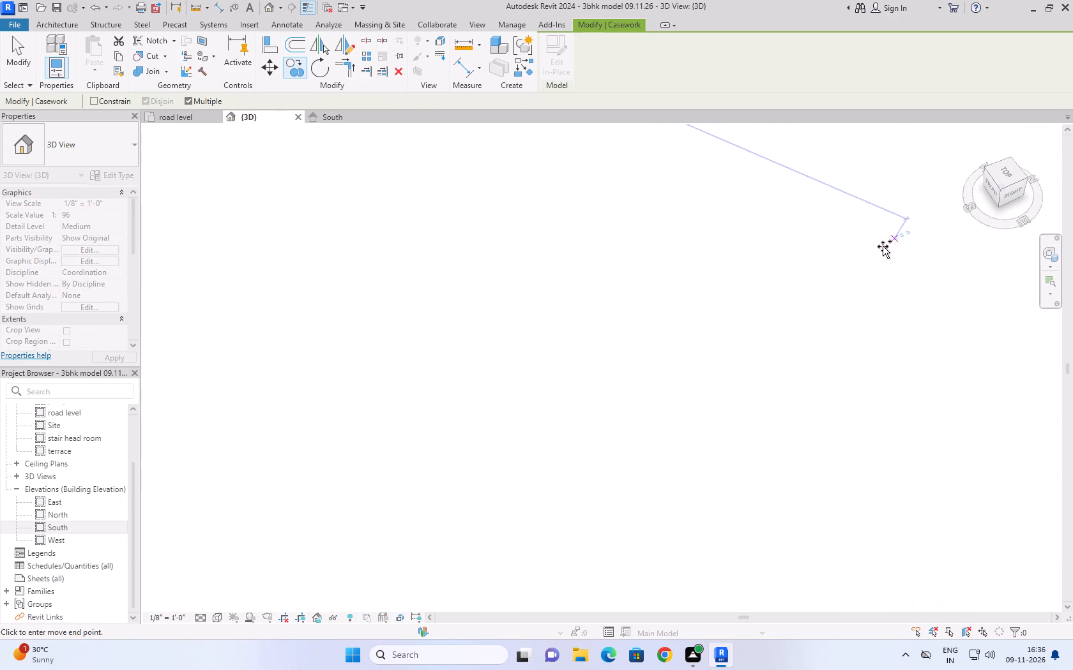
pyautogui.scroll(4, 481, 327)
pyautogui.moveTo(193, 180); pyautogui.dragTo(202, 180)
pyautogui.moveTo(93, 59); pyautogui.dragTo(93, 57)
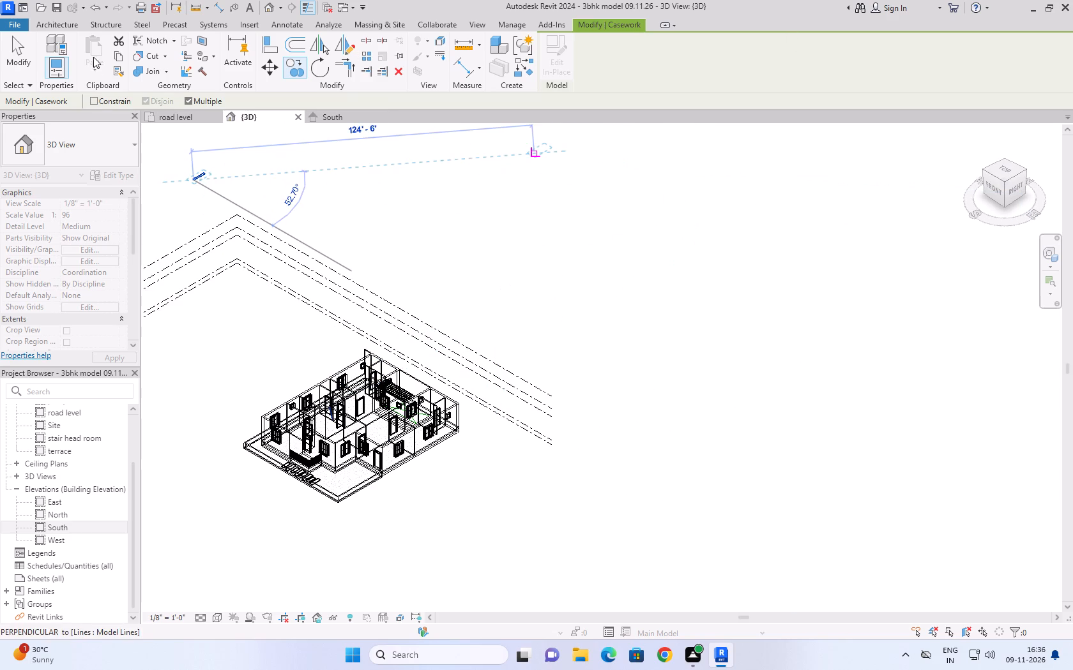
pyautogui.moveTo(93, 57); pyautogui.dragTo(83, 75)
pyautogui.click(9, 54)
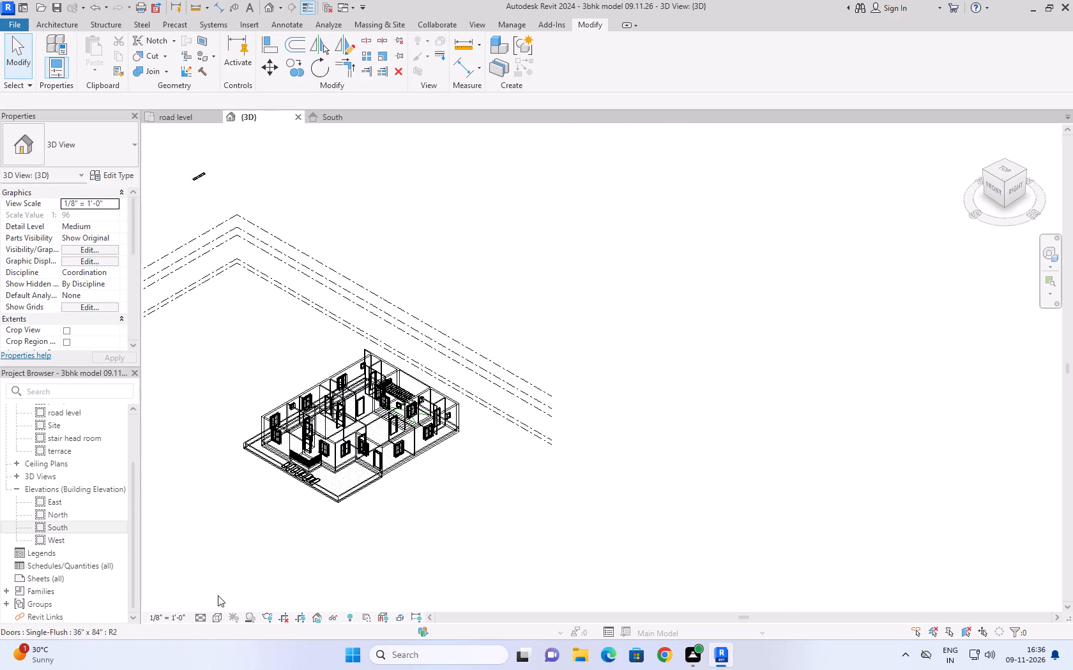
# Set the 3D view to the Realistic visual style and examine the row of casework members from the rear of the house.
pyautogui.click(214, 619)
pyautogui.click(234, 606)
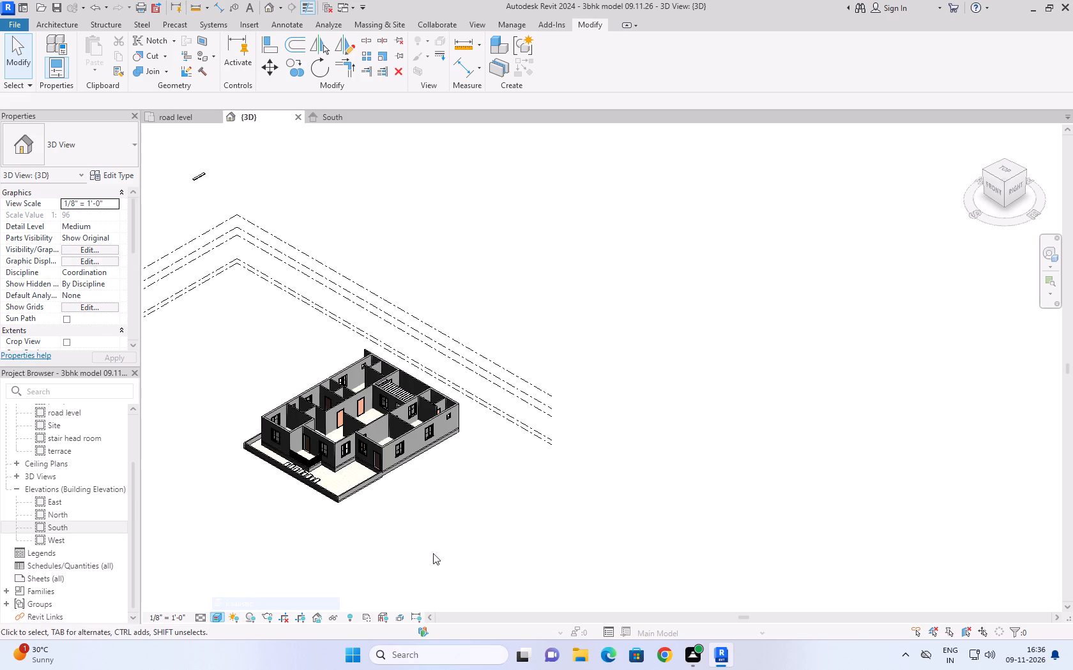
pyautogui.keyDown('shift'); pyautogui.moveTo(651, 321); pyautogui.dragTo(549, 373, button='middle'); pyautogui.keyUp('shift')
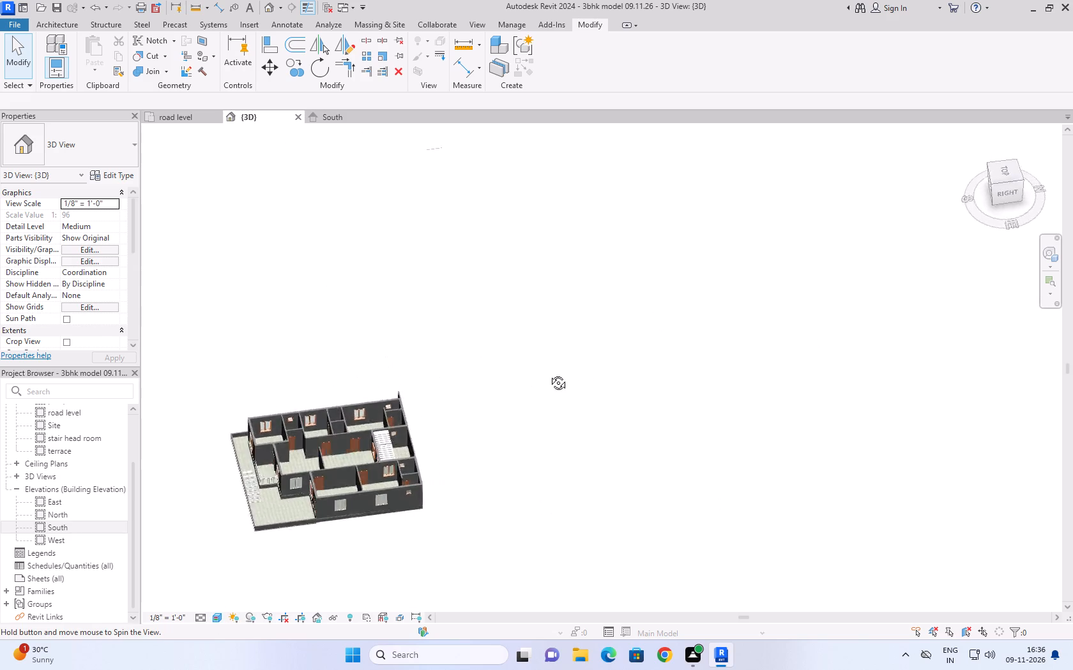
pyautogui.keyDown('shift'); pyautogui.moveTo(549, 373); pyautogui.dragTo(404, 367, button='middle'); pyautogui.keyUp('shift')
pyautogui.scroll(11, 284, 517)
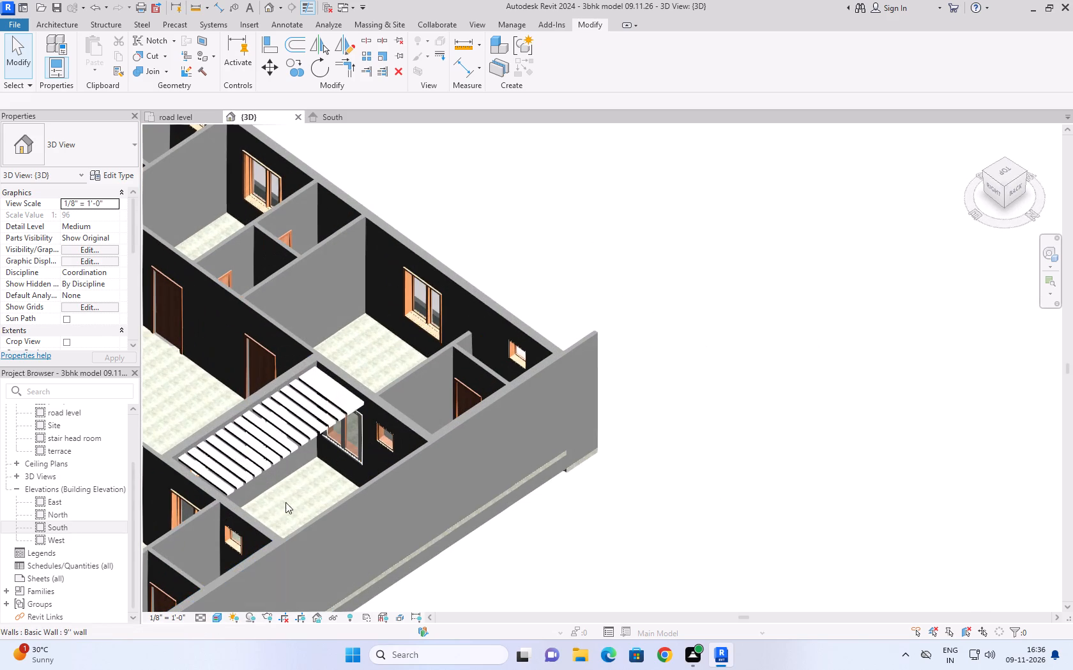
pyautogui.click(590, 232)
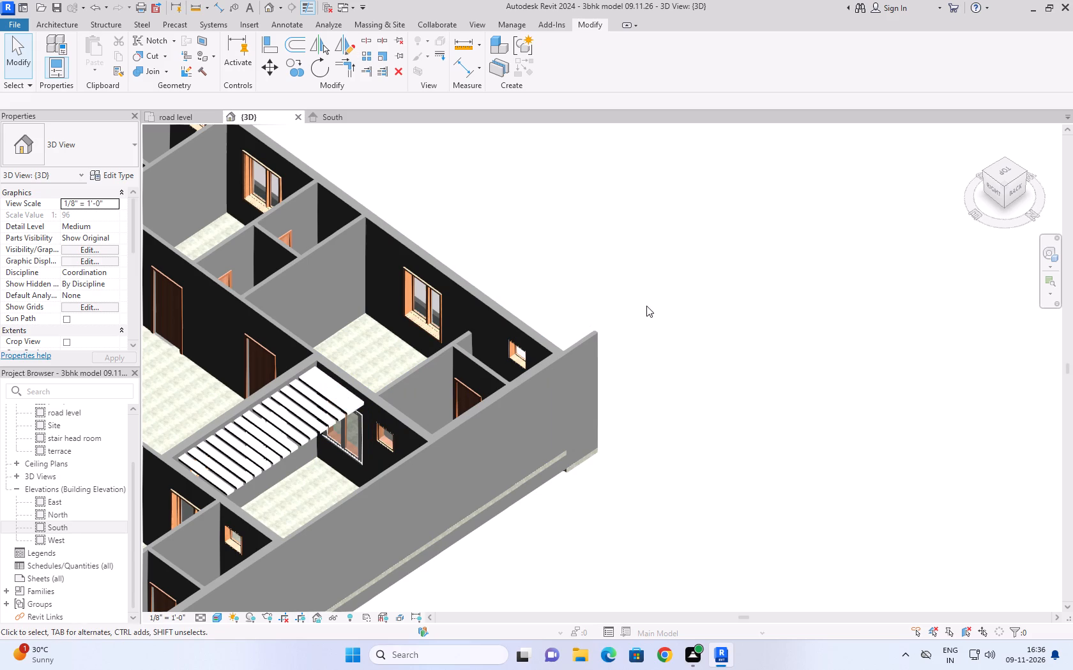
pyautogui.scroll(1, 650, 314)
pyautogui.keyDown('shift'); pyautogui.moveTo(650, 314); pyautogui.dragTo(613, 323, button='middle'); pyautogui.keyUp('shift')
pyautogui.keyDown('shift'); pyautogui.scroll(-6, 613, 295); pyautogui.keyUp('shift')
pyautogui.keyDown('shift'); pyautogui.moveTo(638, 274); pyautogui.dragTo(605, 309, button='middle'); pyautogui.keyUp('shift')
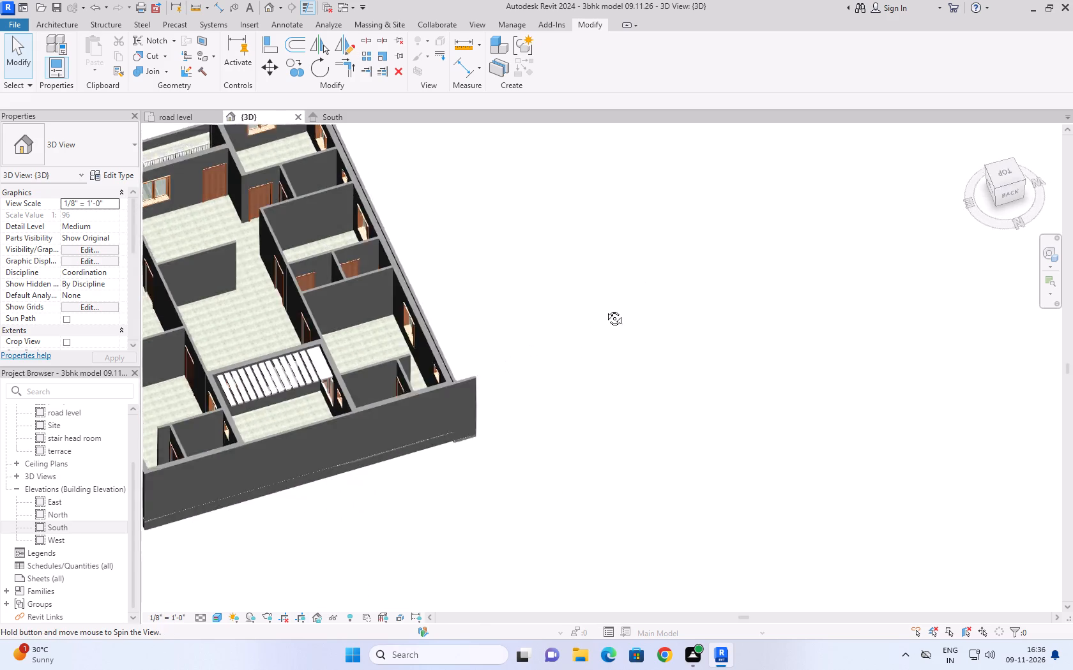
pyautogui.keyDown('shift'); pyautogui.moveTo(605, 309); pyautogui.dragTo(577, 307, button='middle'); pyautogui.keyUp('shift')
pyautogui.scroll(1, 165, 382)
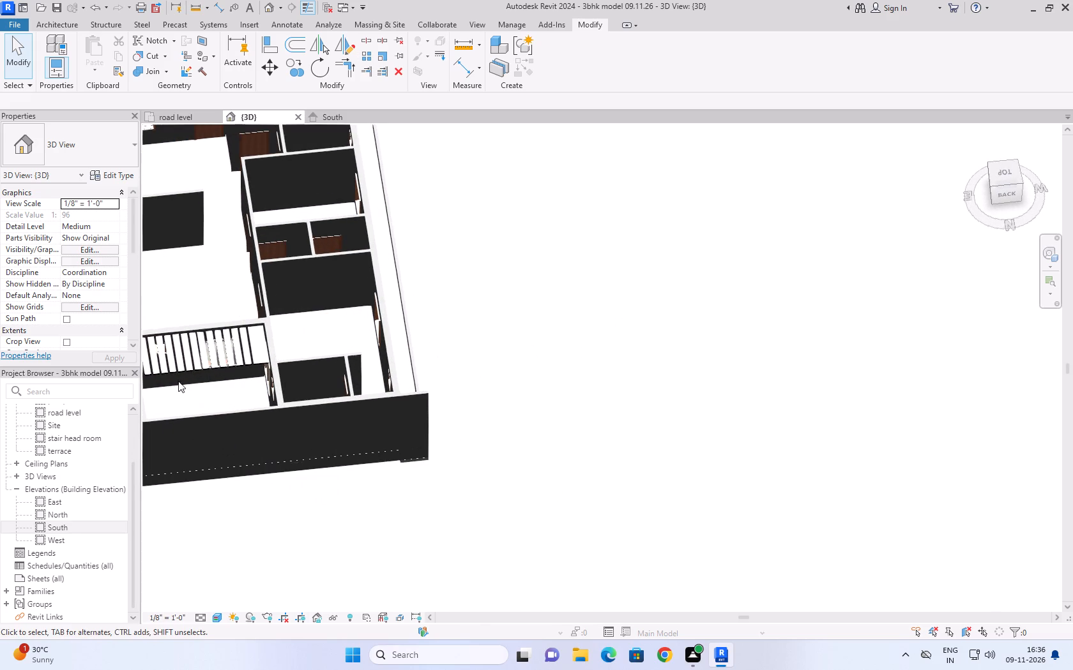
pyautogui.moveTo(179, 378); pyautogui.dragTo(215, 237, button='middle')
pyautogui.scroll(2, 296, 214)
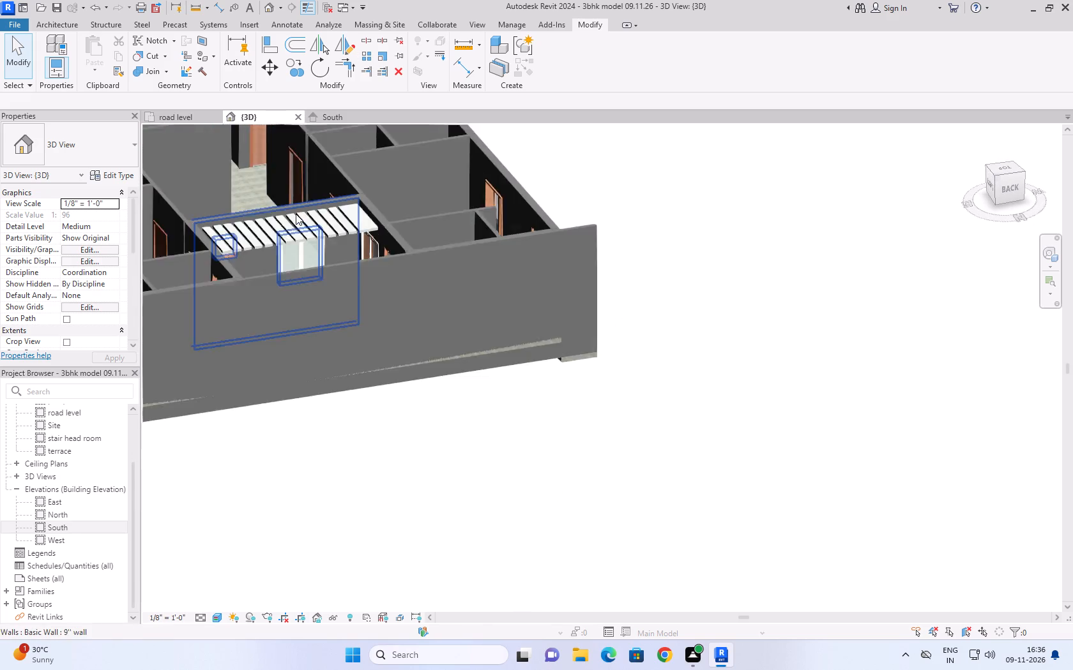
pyautogui.scroll(5, 296, 214)
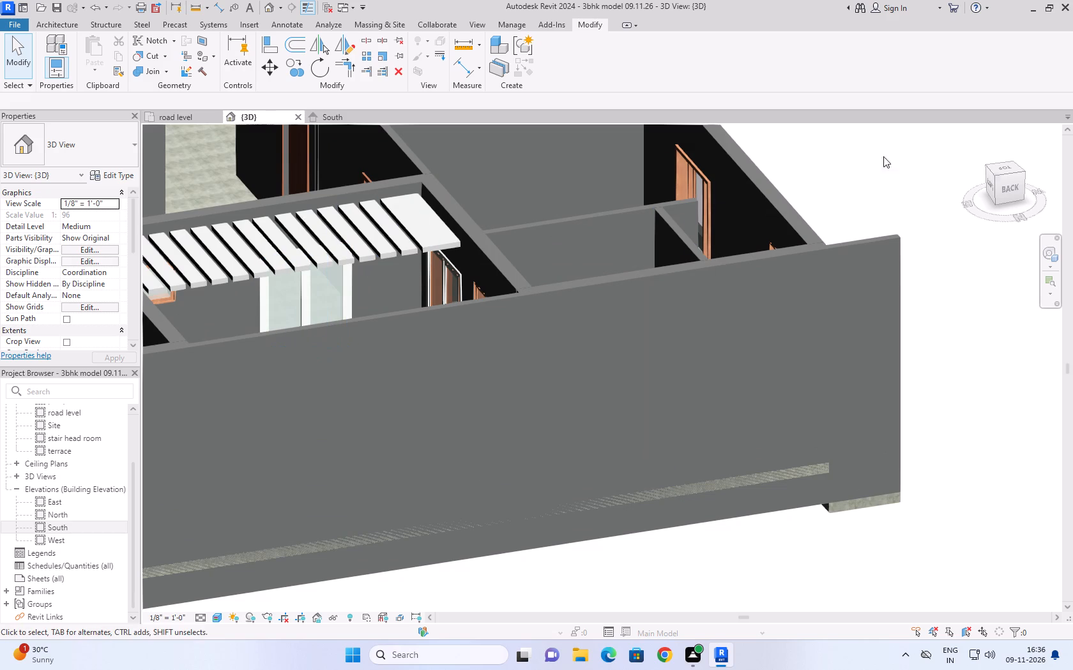
# Show the house from above, centred on the rear central room, and set the visual style to Hidden Line.
pyautogui.click(1000, 170)
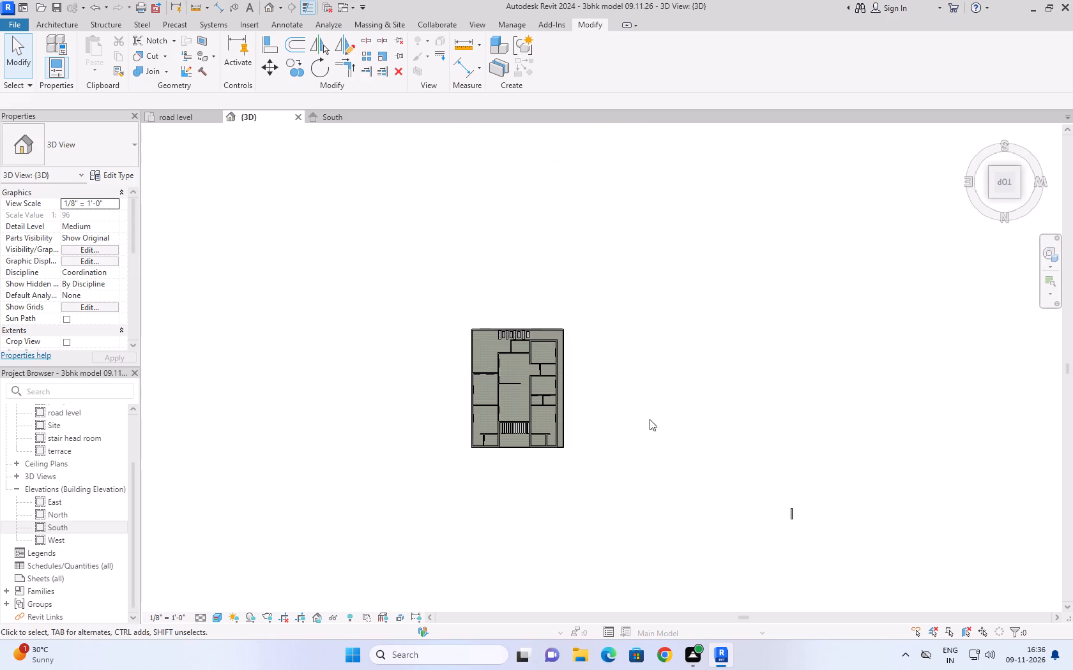
pyautogui.scroll(5, 526, 401)
pyautogui.scroll(4, 453, 475)
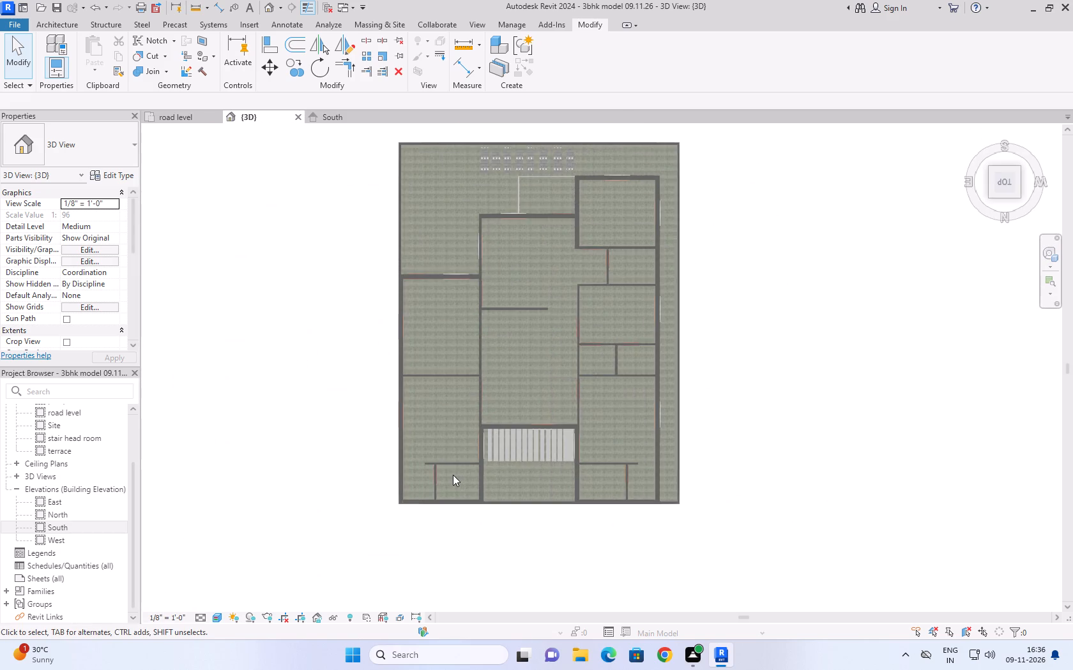
pyautogui.scroll(4, 453, 475)
pyautogui.click(216, 618)
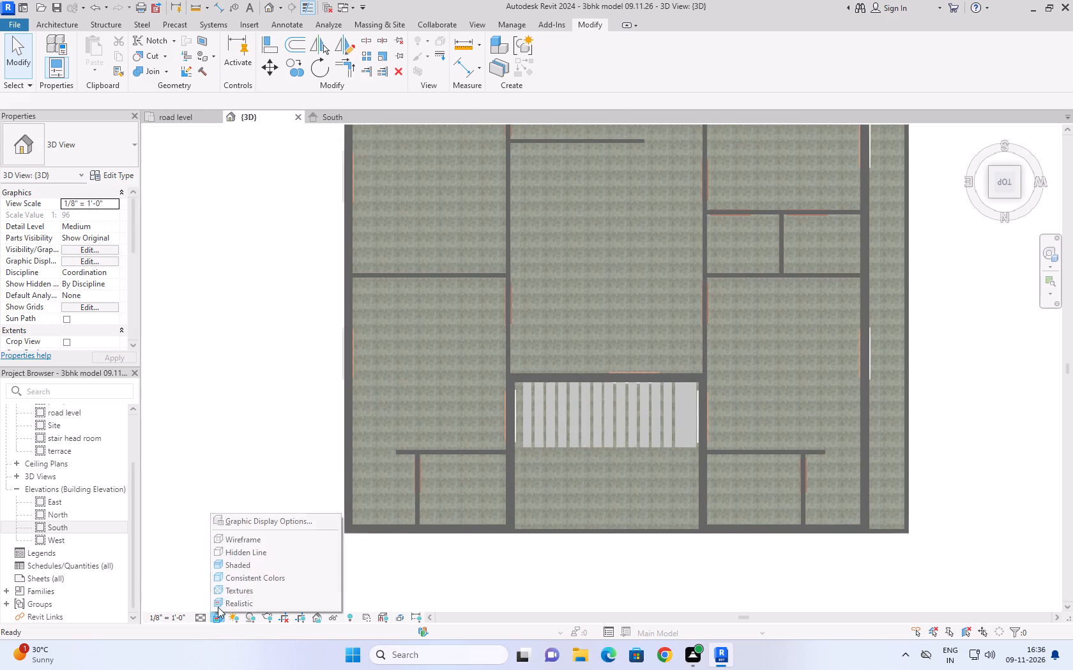
pyautogui.click(233, 539)
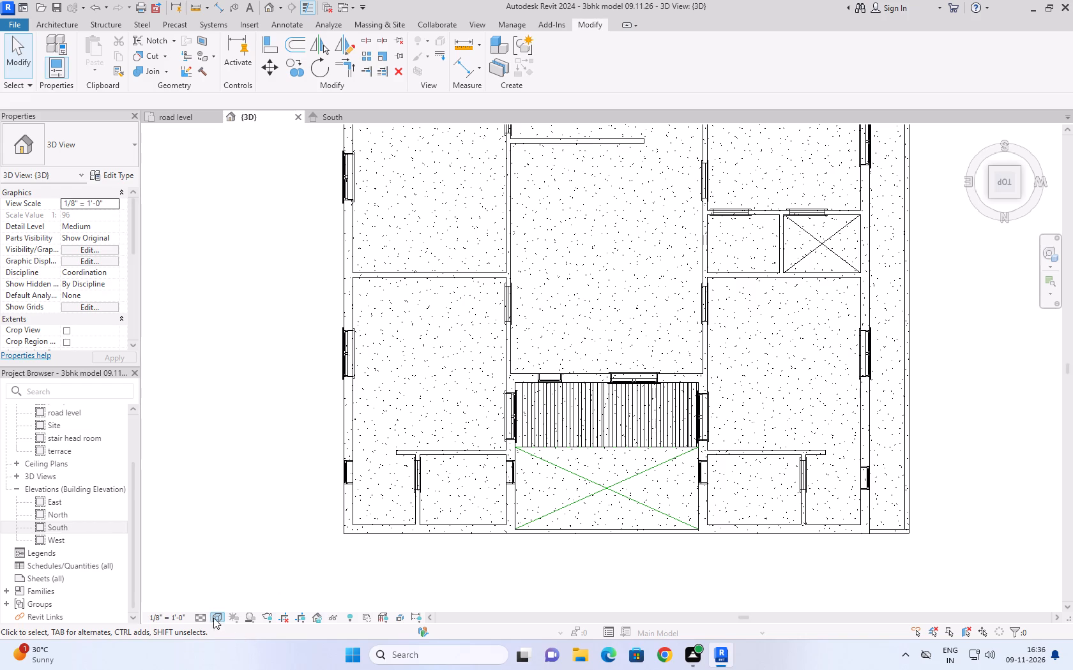
pyautogui.click(211, 614)
pyautogui.click(250, 555)
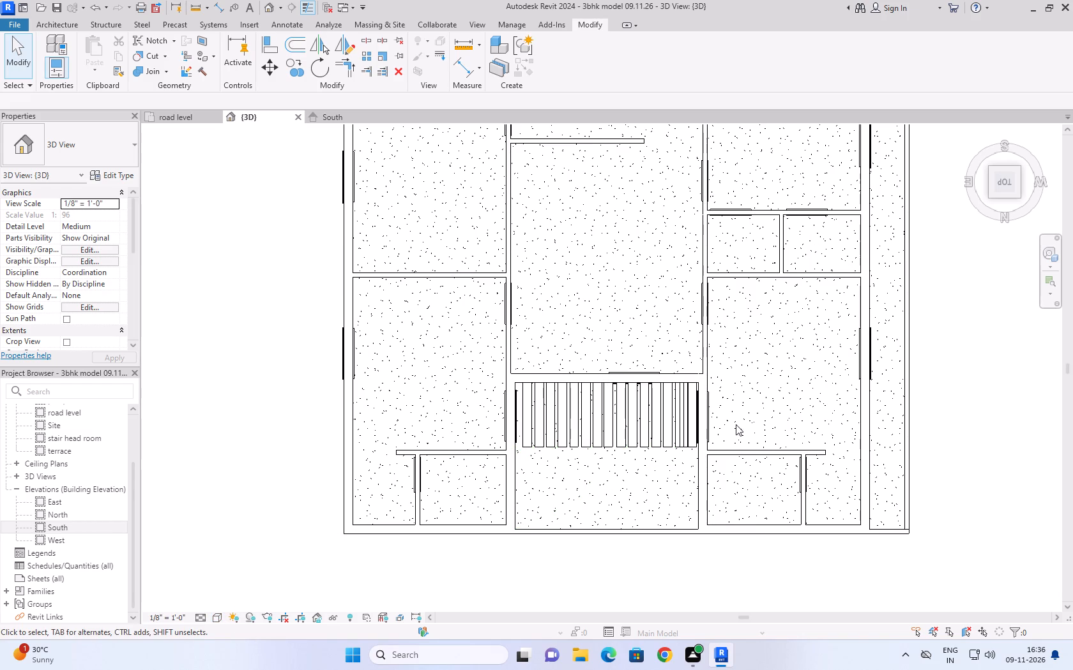
# Move the overlapping casework member nearest the rear central room's west wall out of the row into the adjoining west room.
pyautogui.scroll(8, 735, 417)
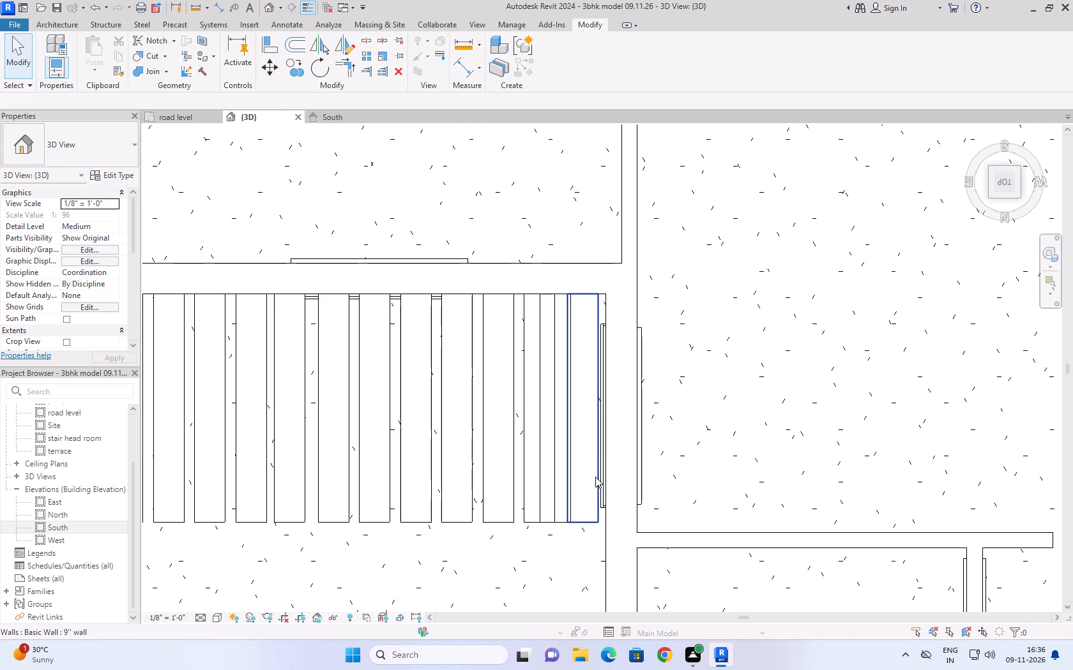
pyautogui.click(595, 477)
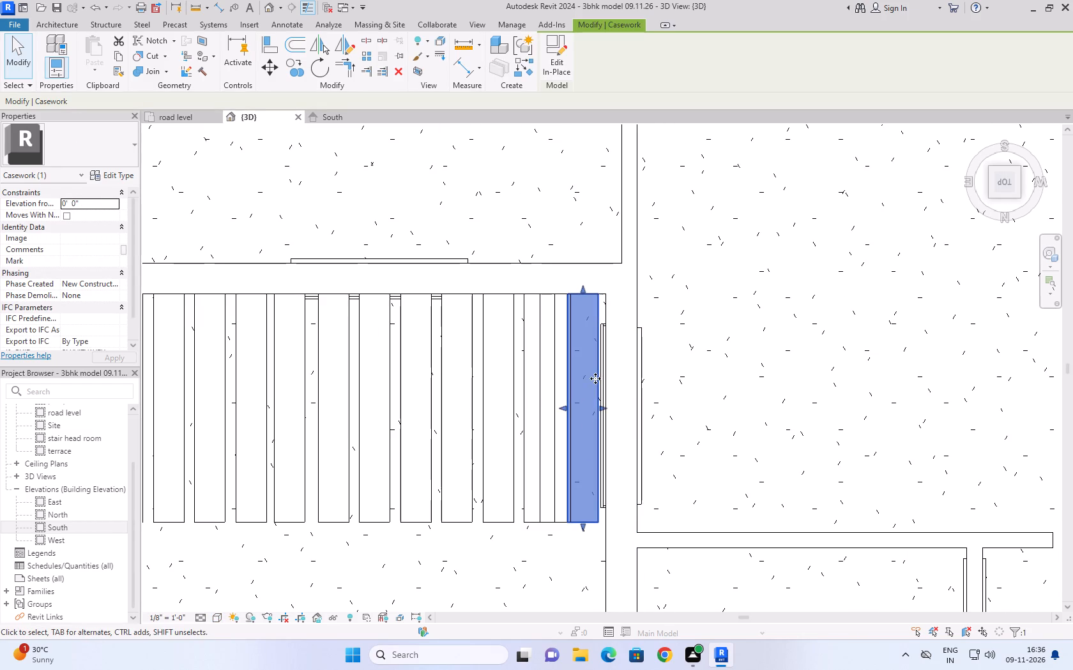
pyautogui.moveTo(597, 376); pyautogui.dragTo(696, 373)
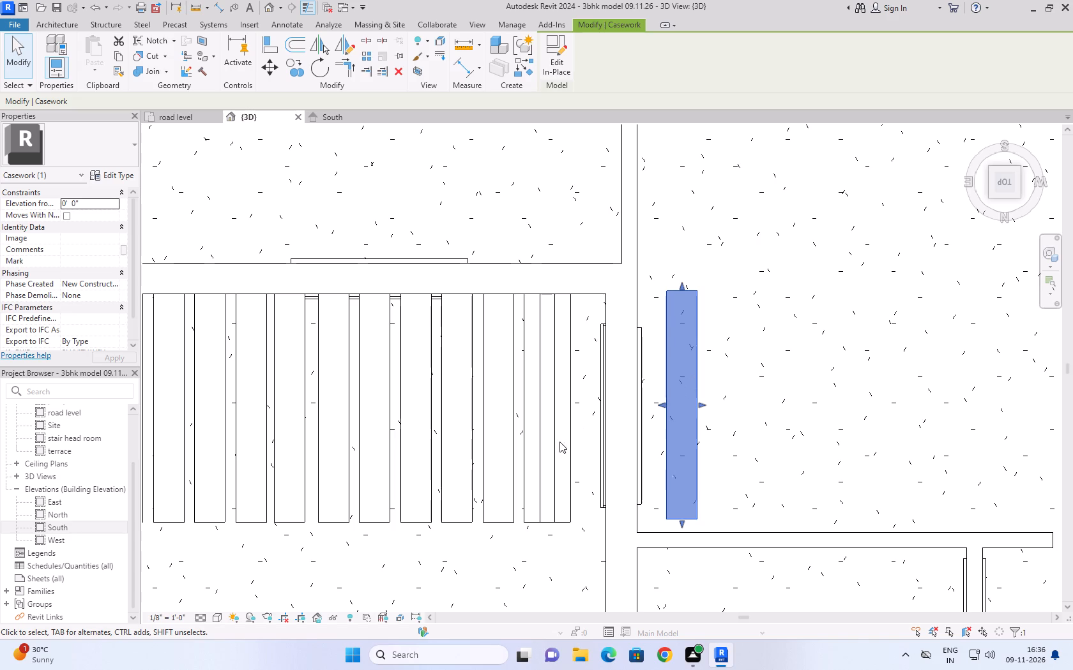
pyautogui.click(569, 396)
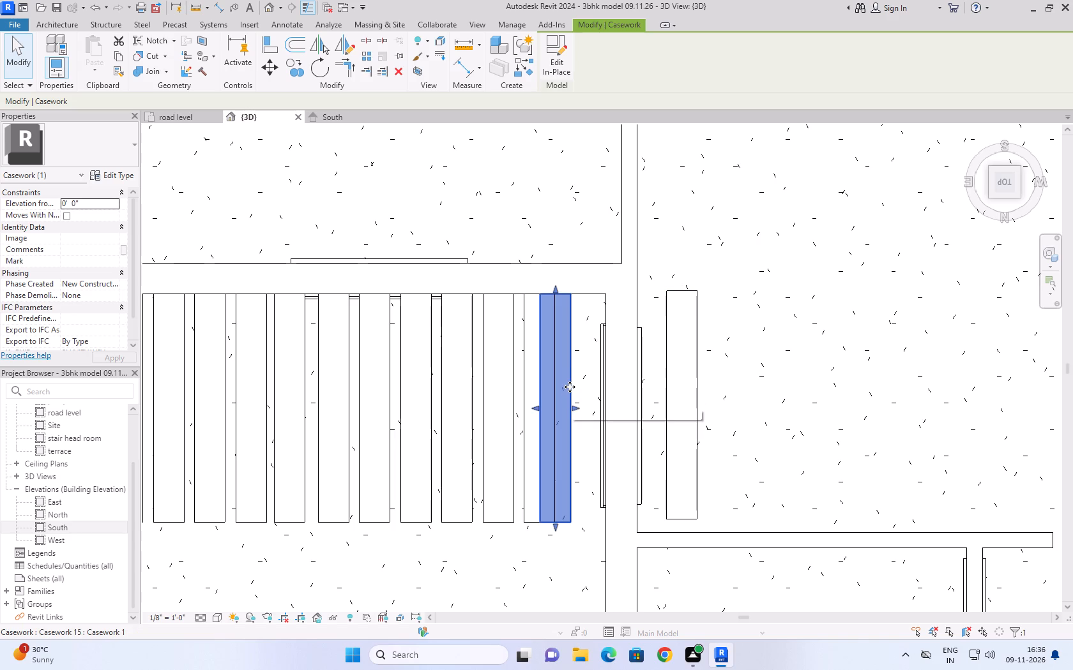
pyautogui.click(764, 357)
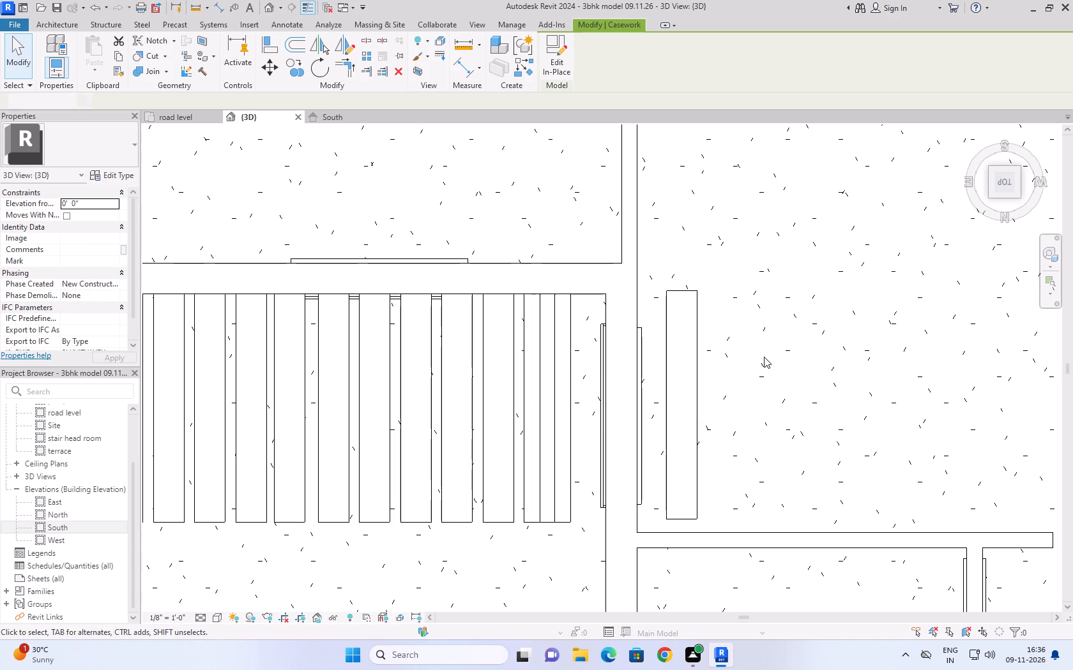
# Check the remaining casework members in the rear central room individually for overlaps along the row.
pyautogui.scroll(-2, 625, 454)
pyautogui.click(582, 465)
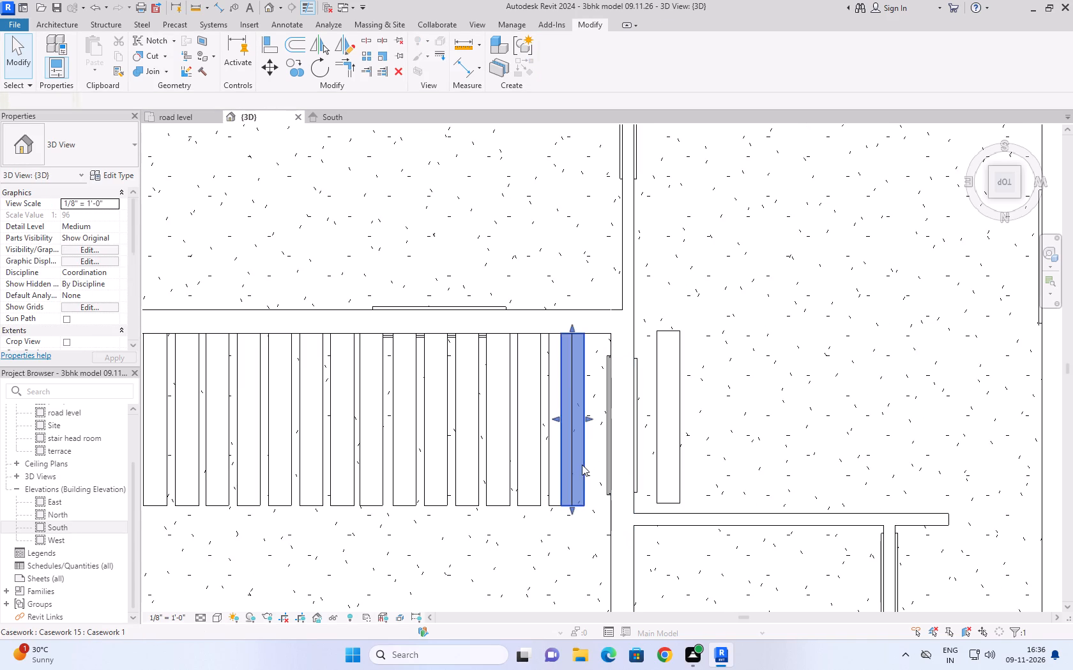
pyautogui.click(541, 489)
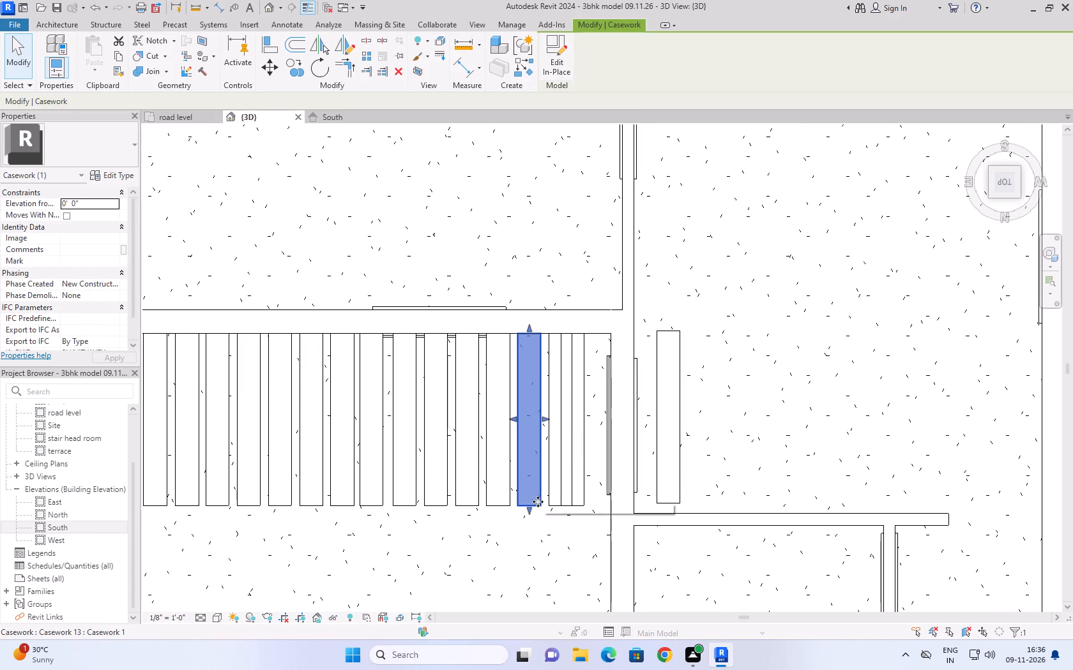
pyautogui.click(582, 488)
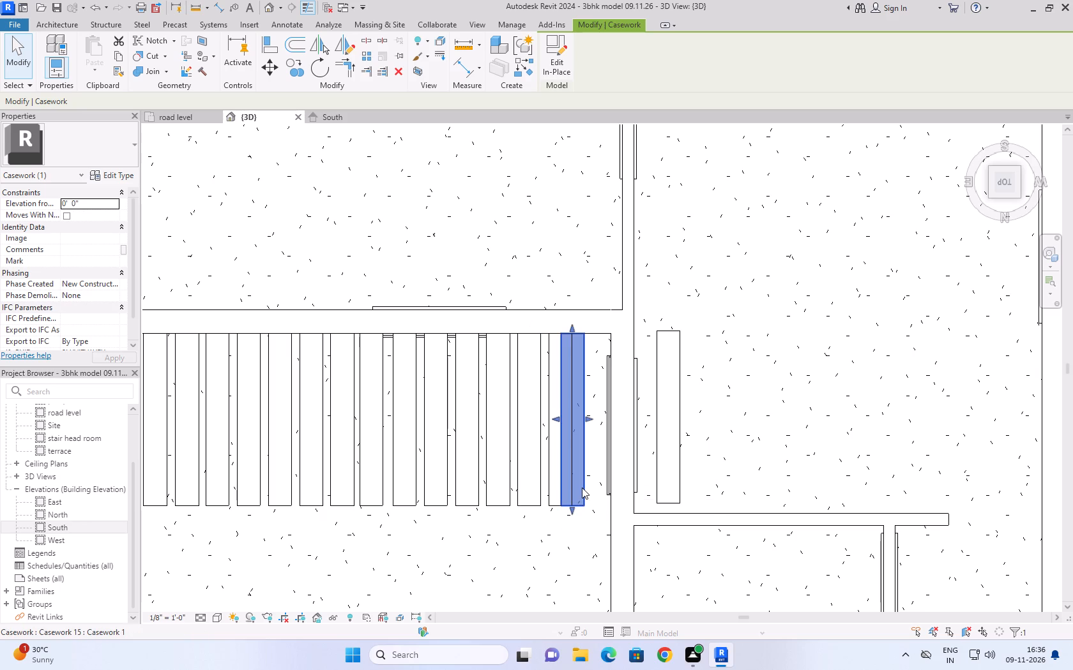
pyautogui.click(509, 458)
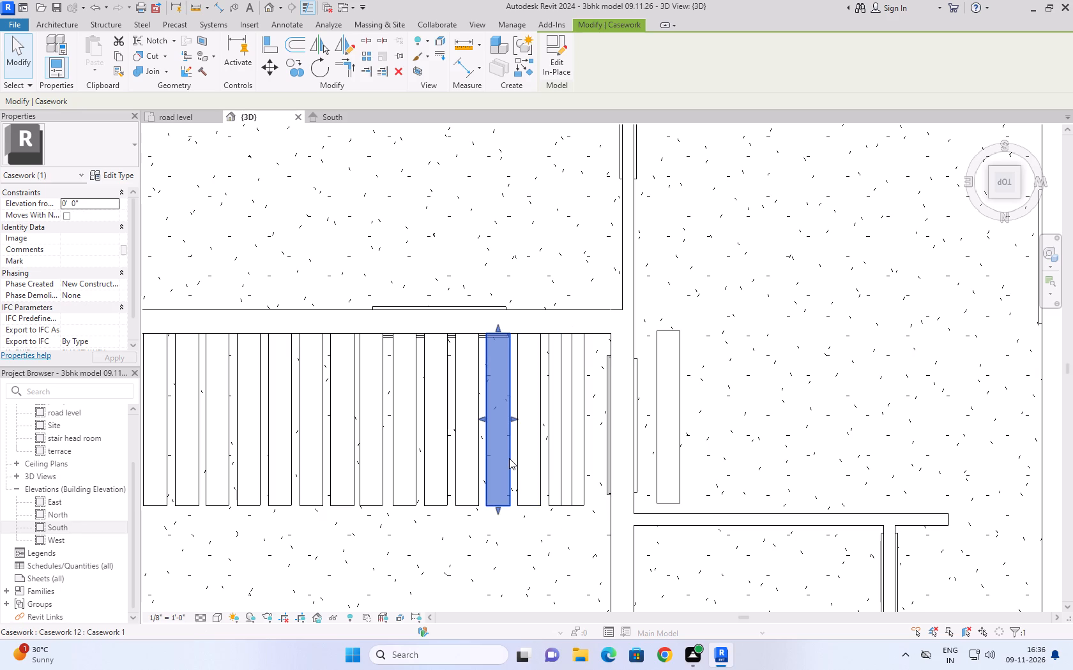
pyautogui.click(478, 457)
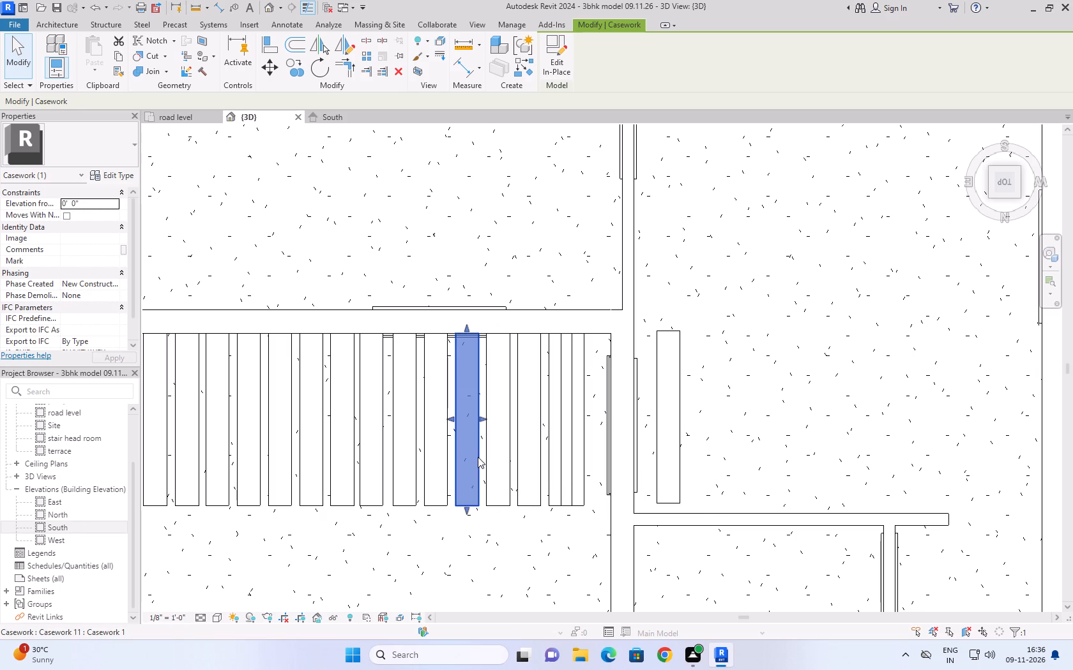
pyautogui.scroll(-3, 604, 446)
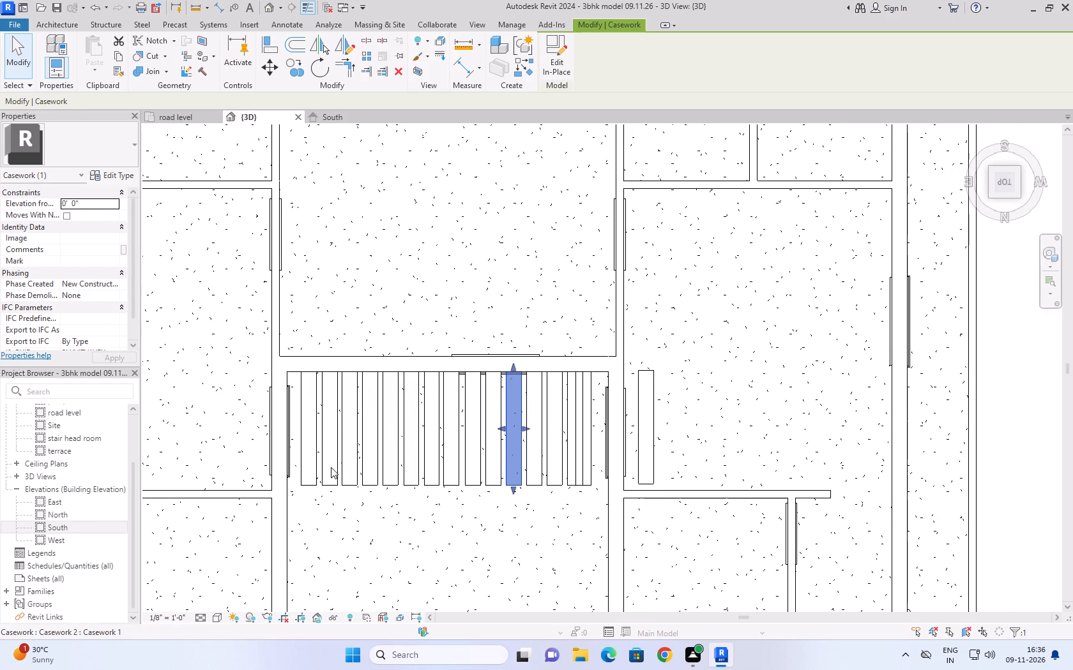
pyautogui.click(314, 465)
pyautogui.click(374, 516)
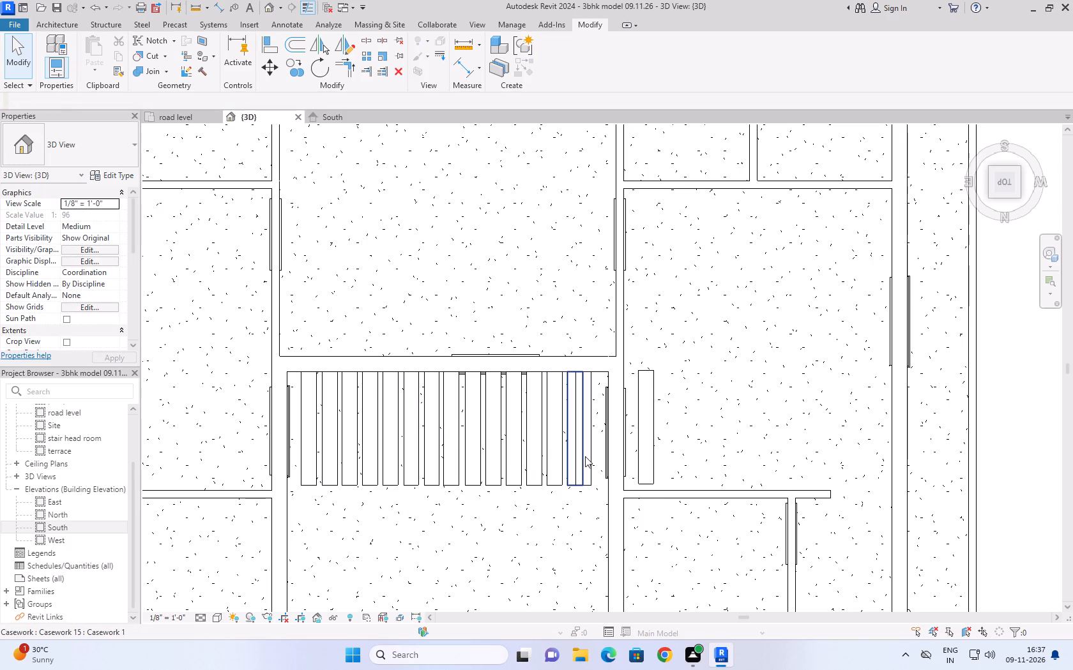
# Move the second overlapping casework member at the row's west end into the adjoining west room and check the remaining members.
pyautogui.moveTo(591, 445); pyautogui.dragTo(654, 424)
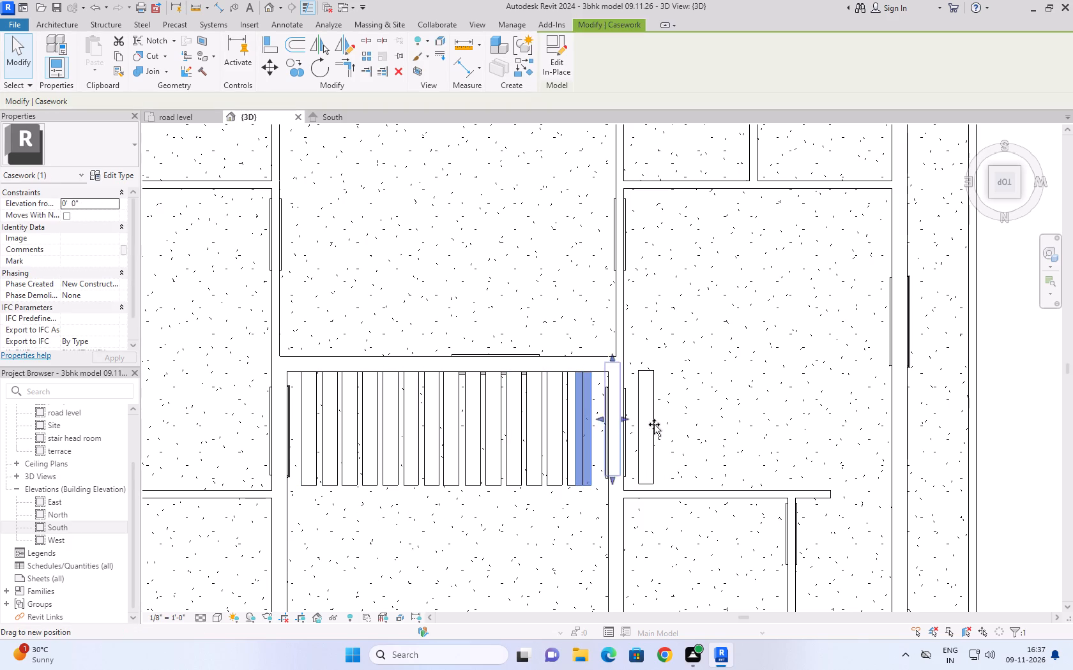
pyautogui.moveTo(654, 424); pyautogui.dragTo(712, 419)
pyautogui.click(554, 514)
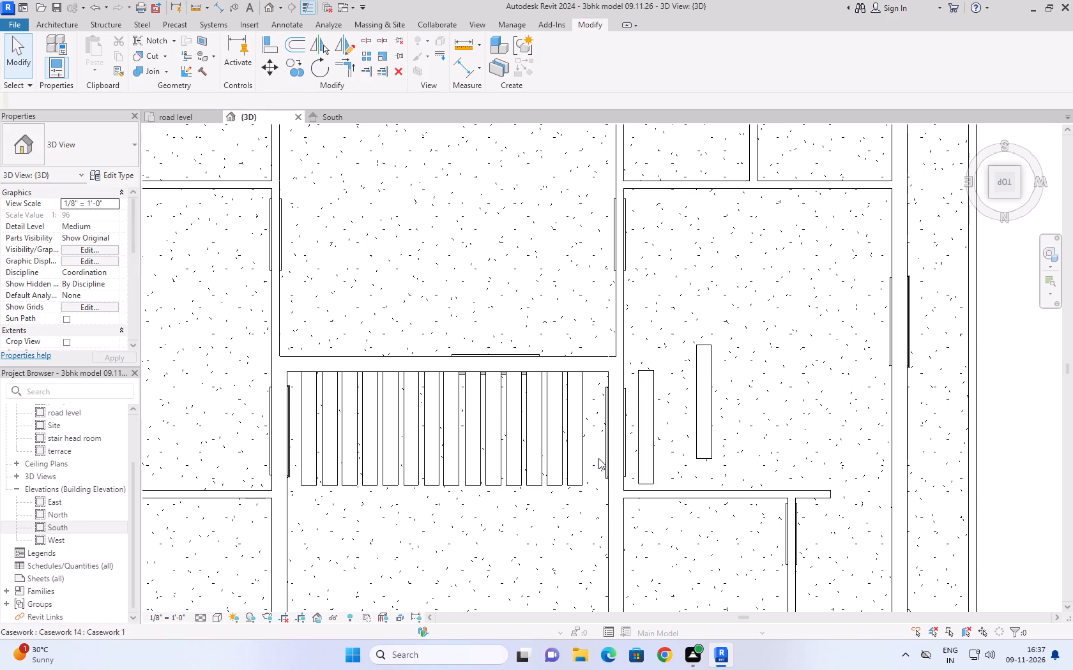
pyautogui.click(581, 419)
pyautogui.click(595, 510)
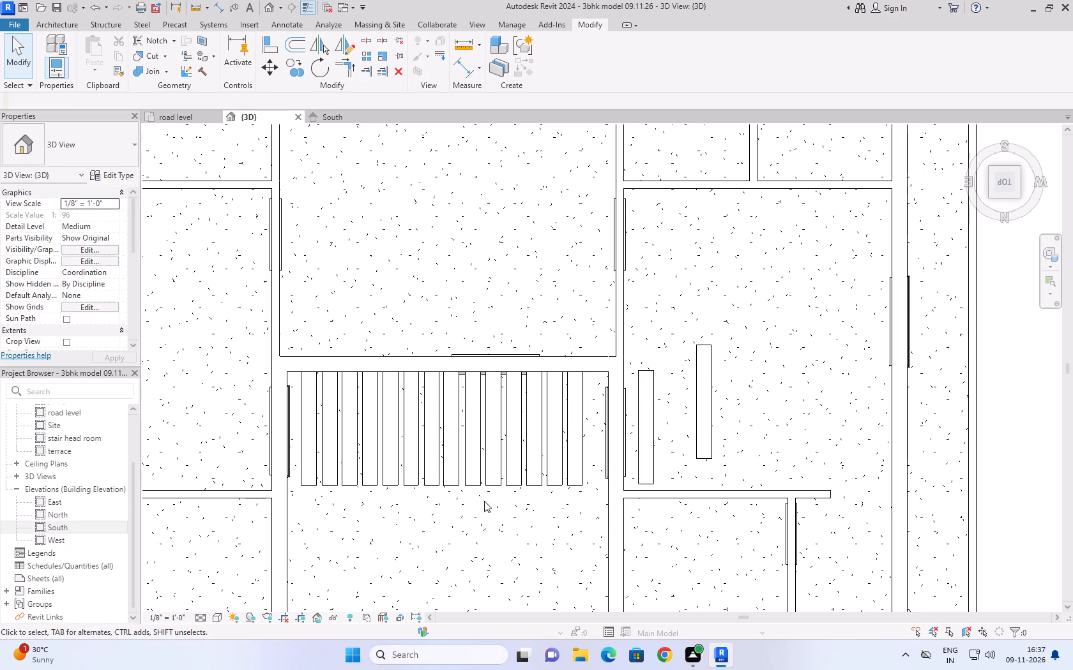
pyautogui.scroll(-2, 550, 482)
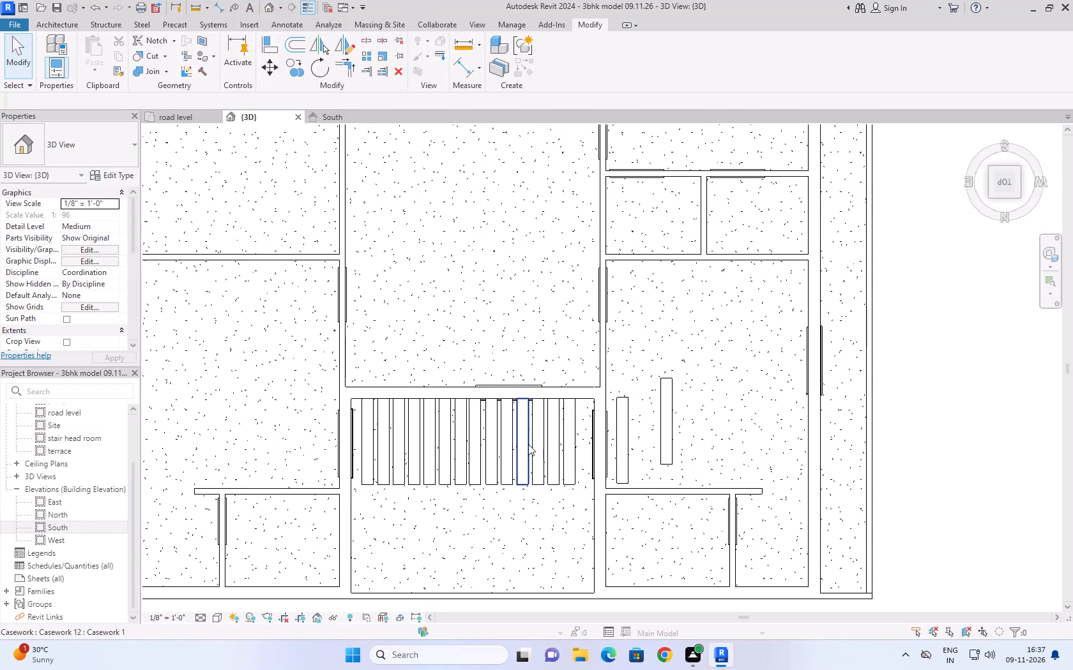
pyautogui.click(543, 437)
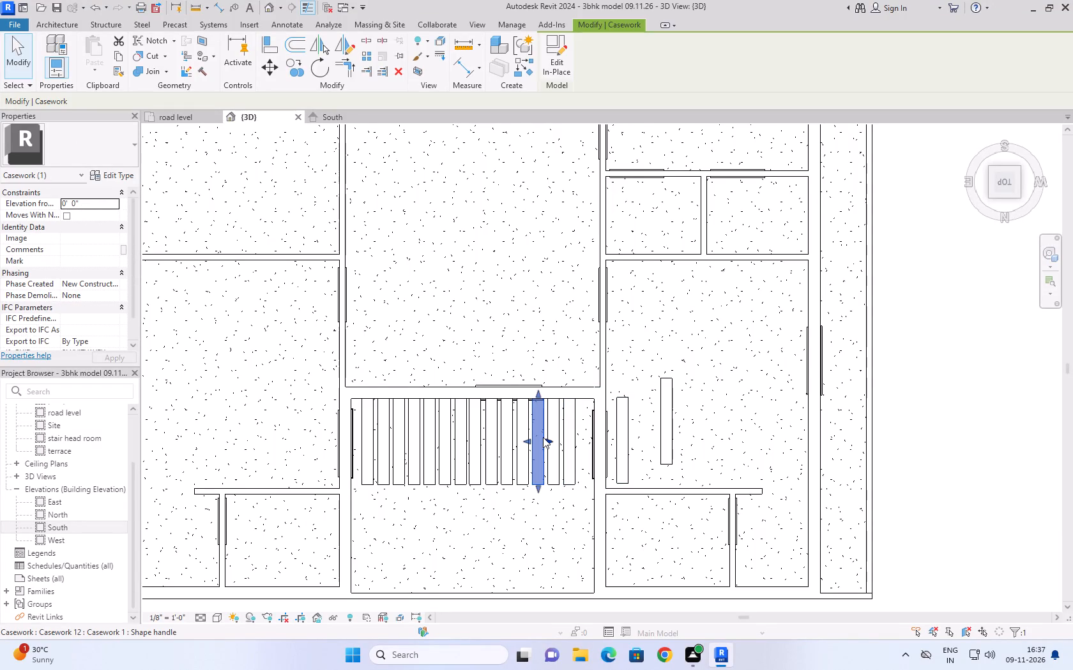
pyautogui.scroll(2, 370, 509)
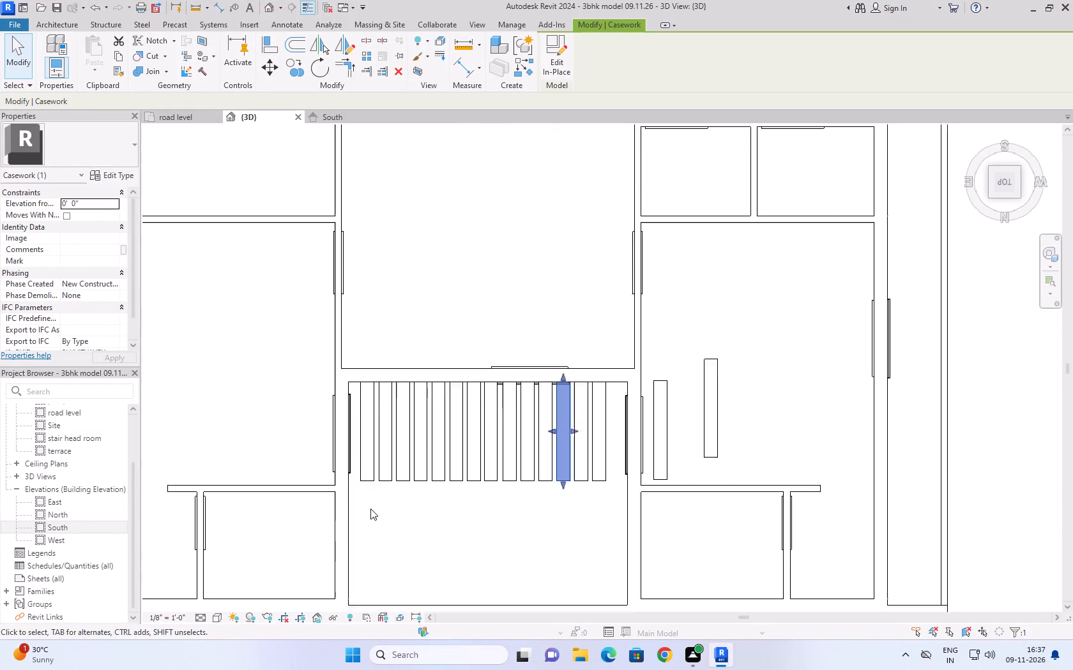
pyautogui.scroll(3, 370, 509)
pyautogui.click(370, 509)
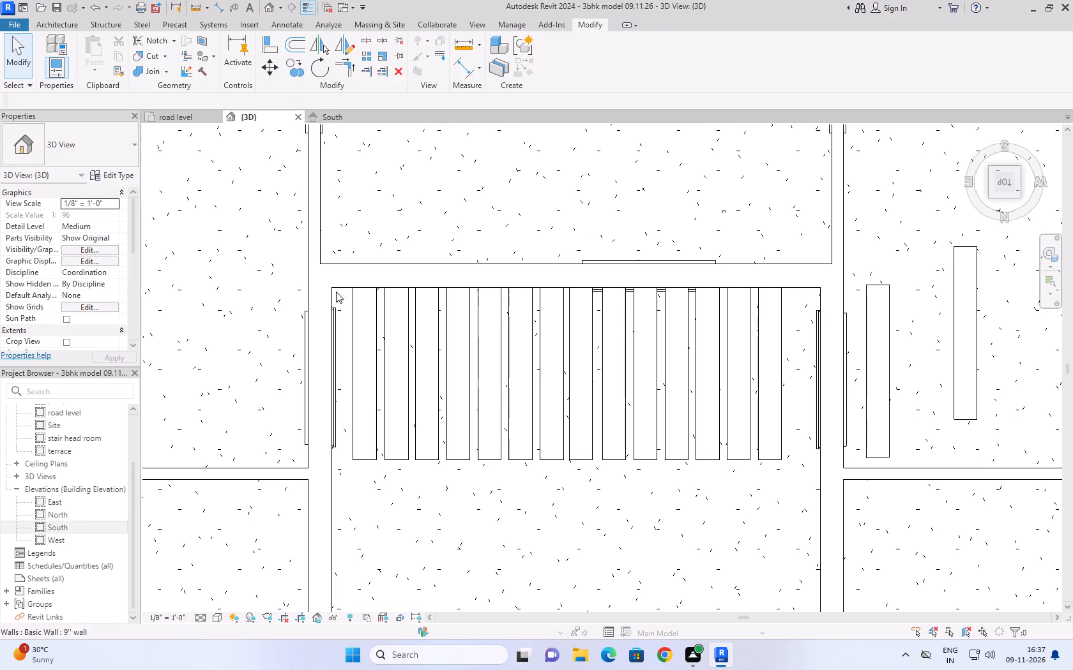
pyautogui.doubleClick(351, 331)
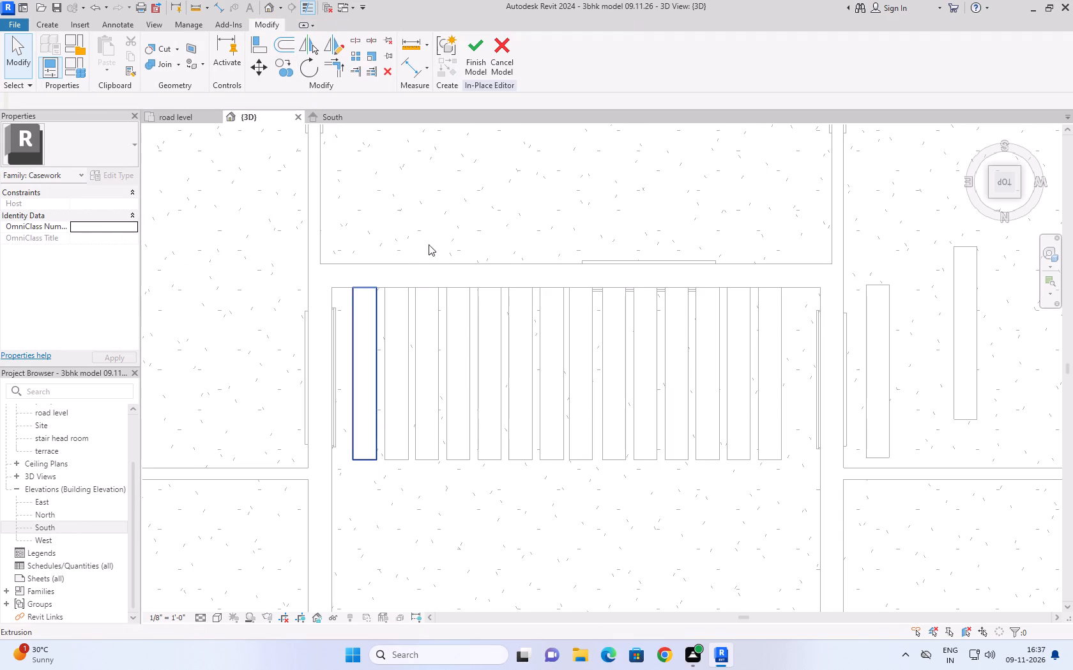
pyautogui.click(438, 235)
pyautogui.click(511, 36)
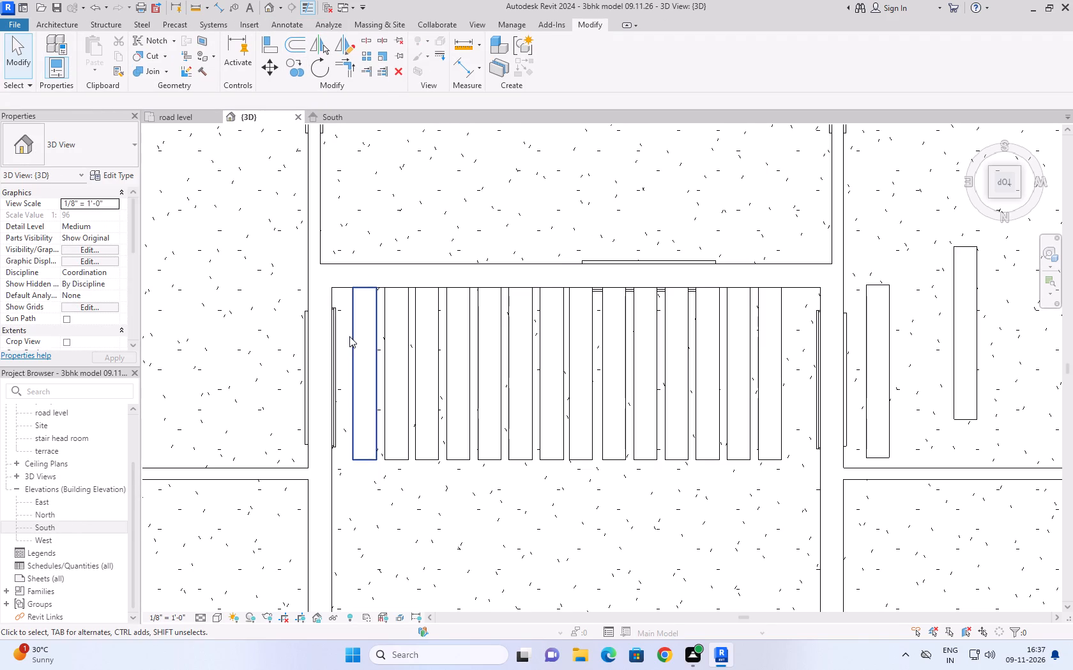
# Open the row's east-end casework member in the in-place editor, examine its Extrusion End value, and finish the model.
pyautogui.click(354, 341)
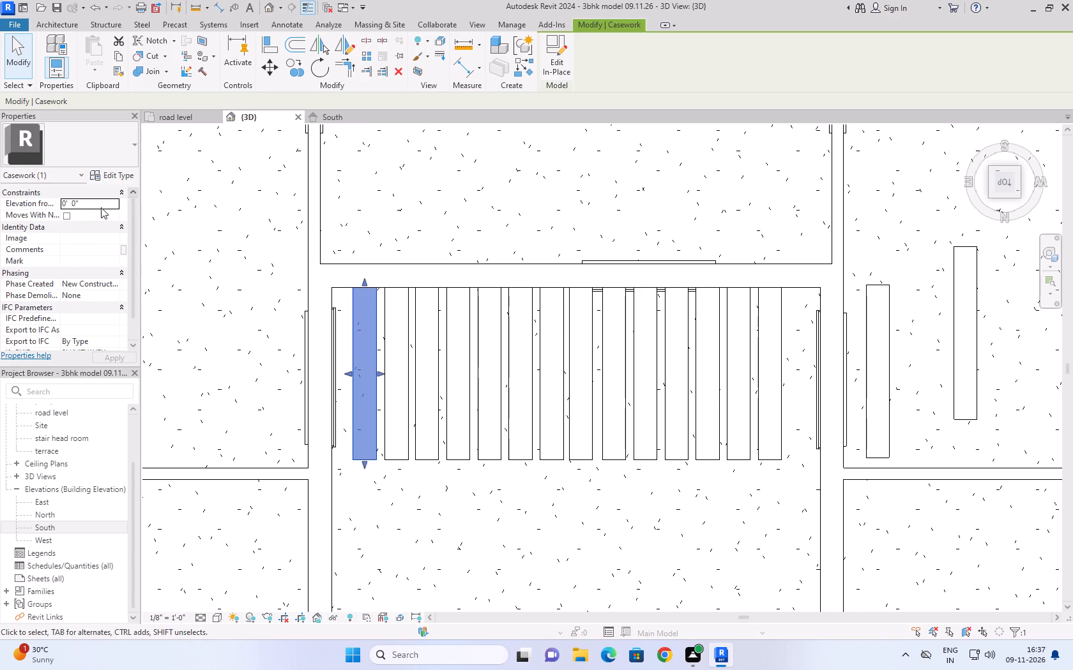
pyautogui.click(114, 200)
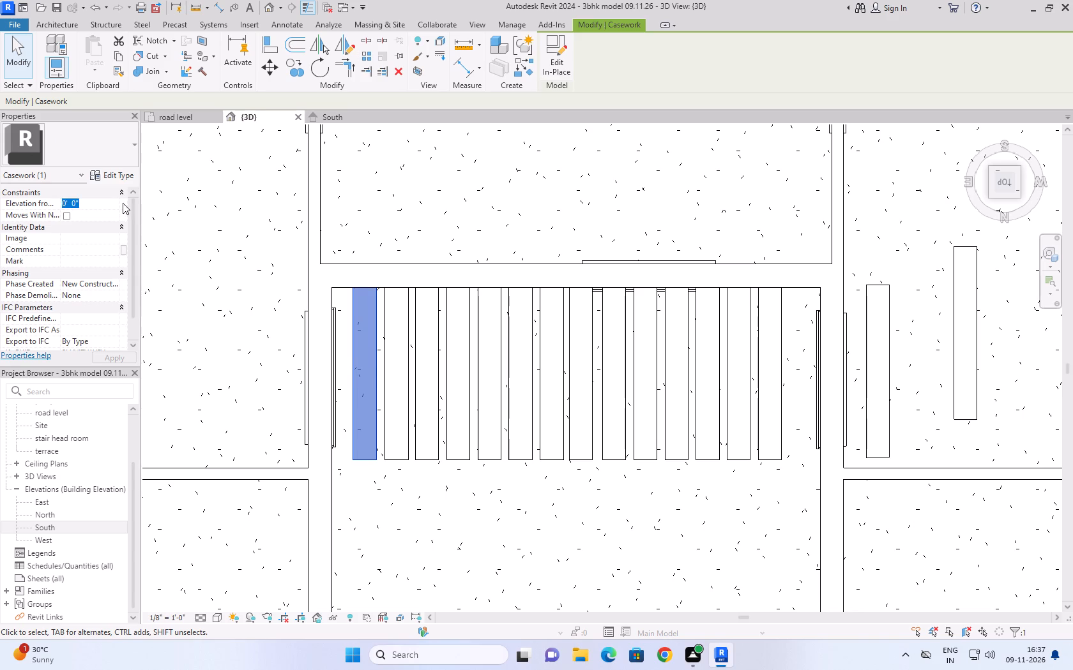
pyautogui.click(559, 67)
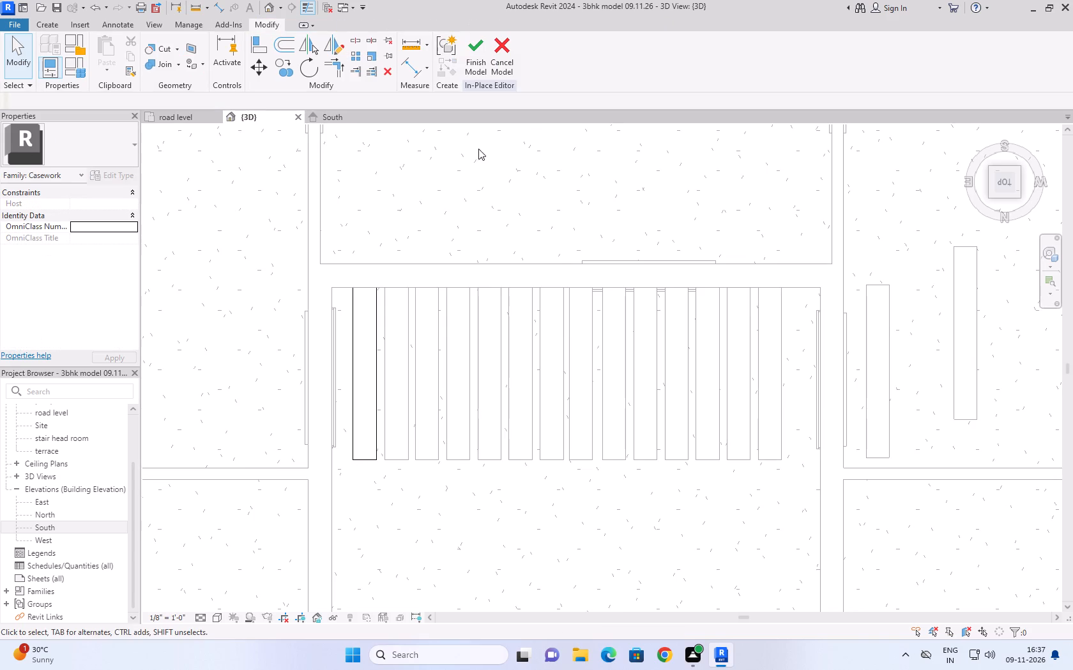
pyautogui.click(373, 328)
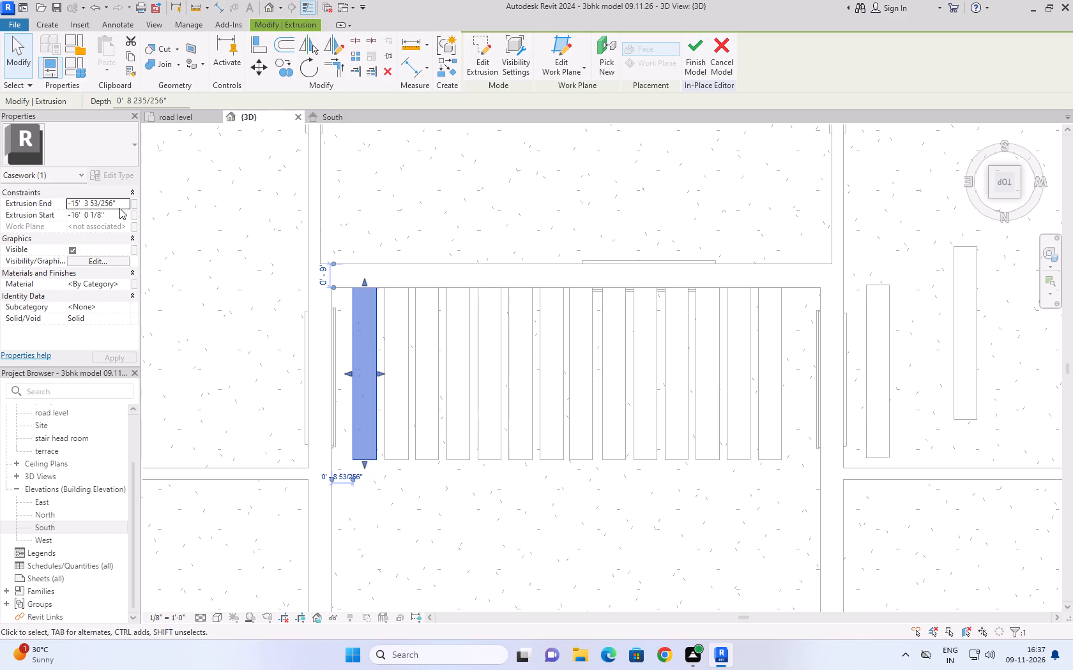
pyautogui.click(121, 201)
pyautogui.moveTo(121, 201); pyautogui.dragTo(70, 202)
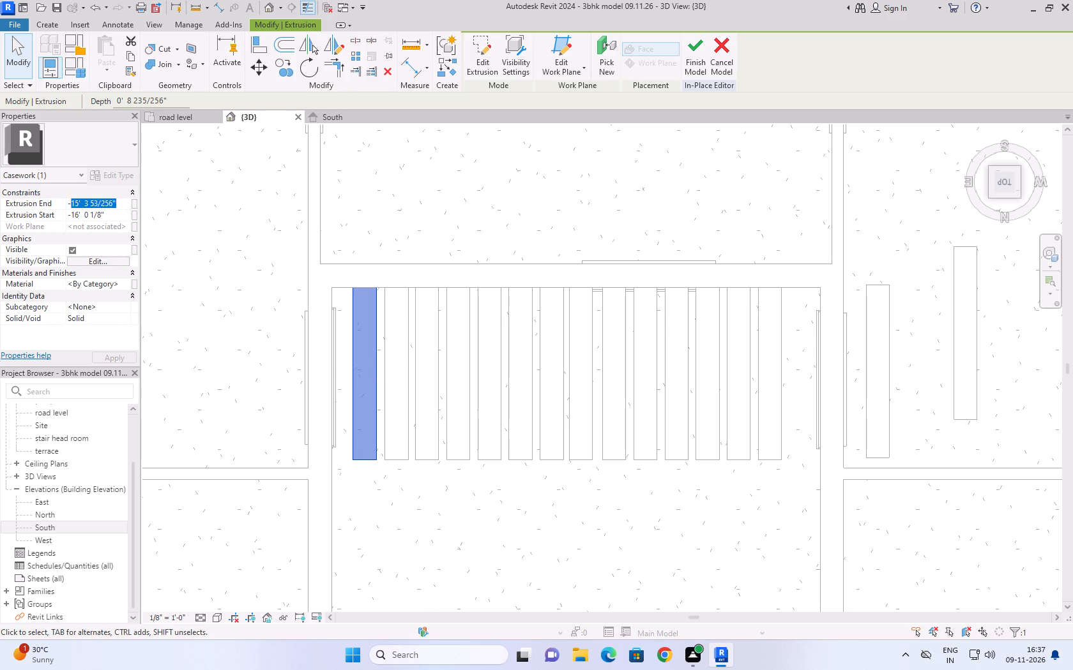
pyautogui.moveTo(70, 202); pyautogui.dragTo(47, 205)
pyautogui.click(692, 64)
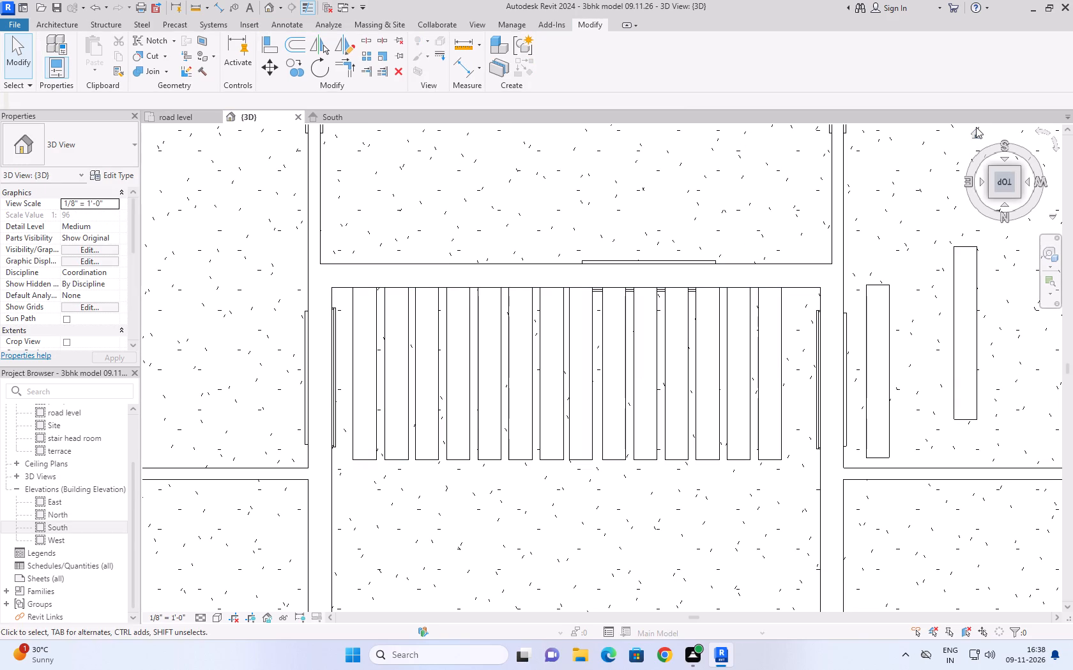
# Examine the row of casework members in the rear central room from several angles and from directly above.
pyautogui.click(976, 127)
pyautogui.click(977, 132)
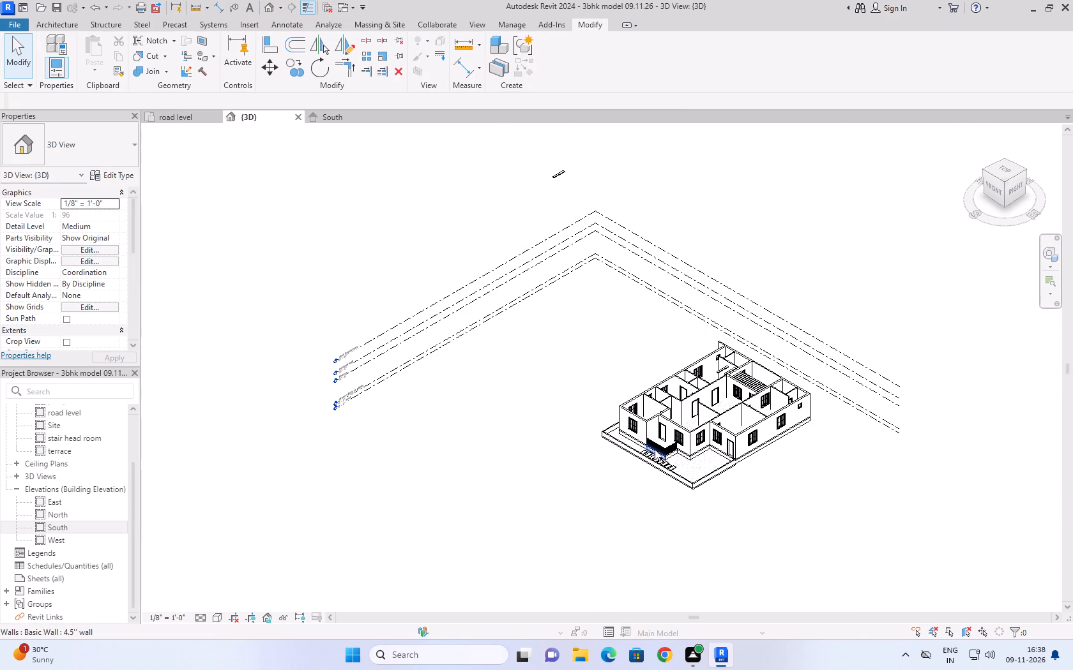
pyautogui.keyDown('shift'); pyautogui.moveTo(885, 297); pyautogui.dragTo(848, 331, button='middle'); pyautogui.keyUp('shift')
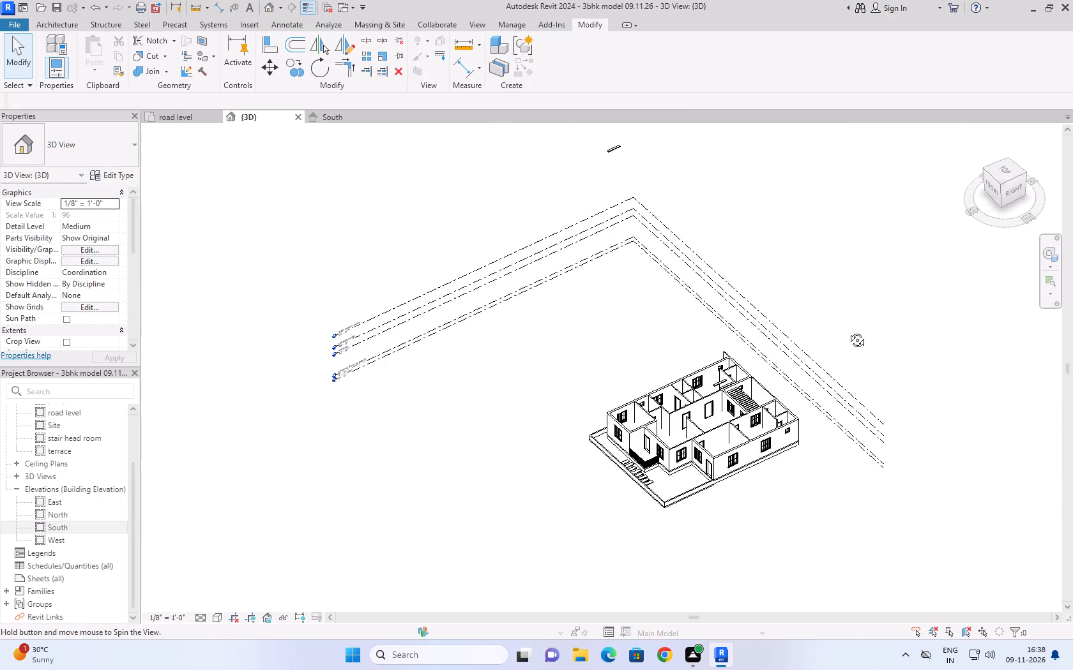
pyautogui.keyDown('shift'); pyautogui.moveTo(848, 331); pyautogui.dragTo(672, 350, button='middle'); pyautogui.keyUp('shift')
pyautogui.scroll(3, 594, 493)
pyautogui.scroll(2, 643, 458)
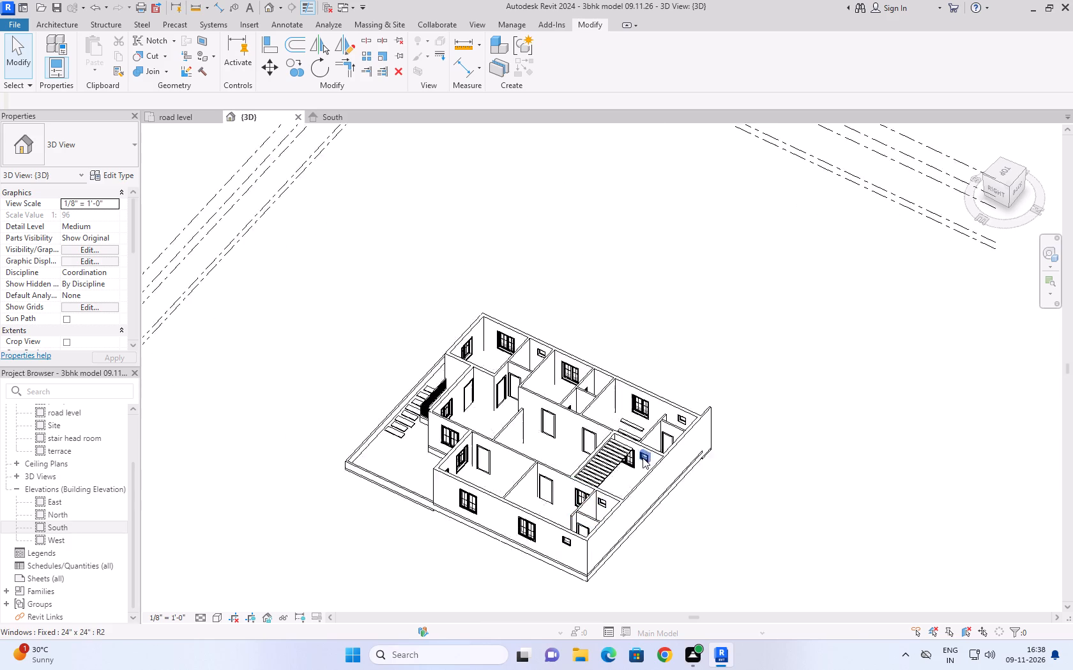
pyautogui.scroll(8, 643, 458)
pyautogui.scroll(5, 544, 532)
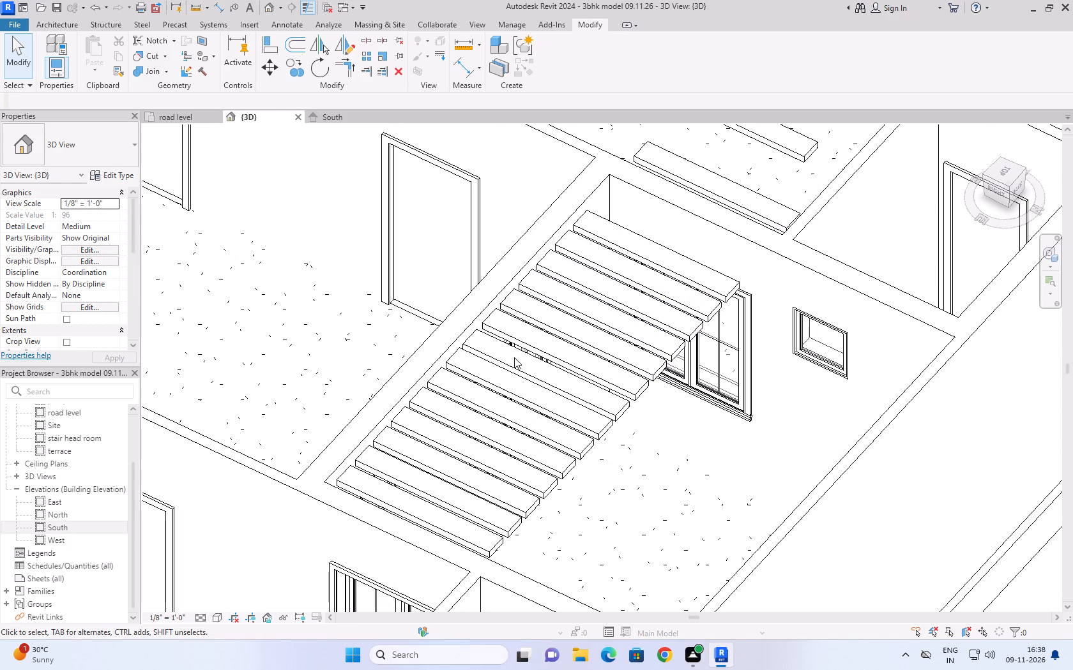
pyautogui.click(712, 287)
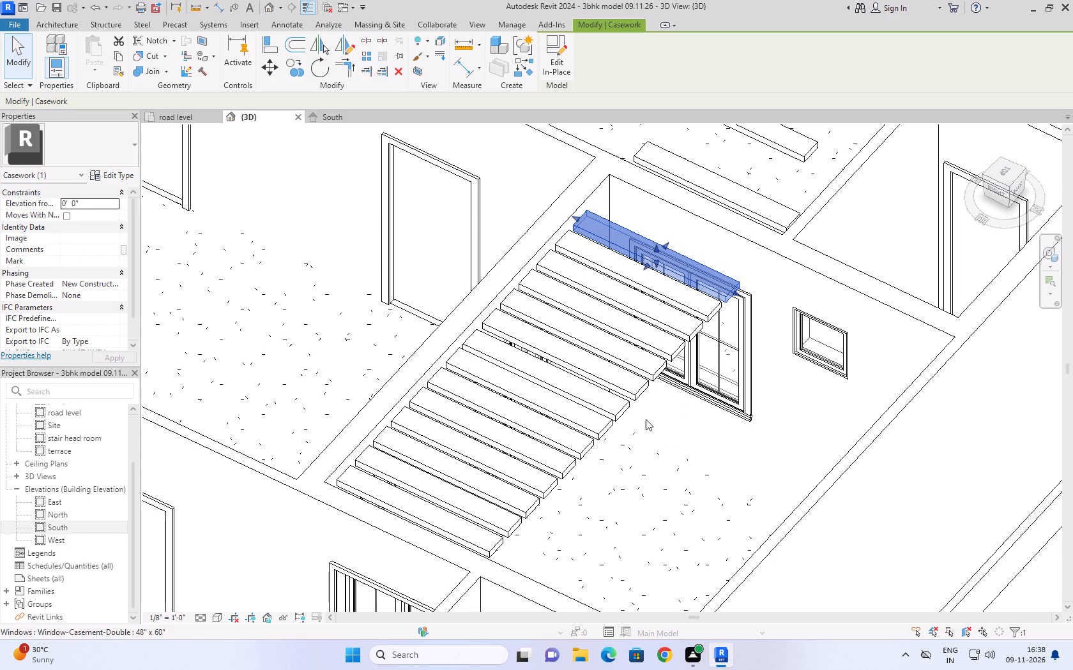
pyautogui.keyDown('shift'); pyautogui.moveTo(656, 449); pyautogui.dragTo(560, 380, button='middle'); pyautogui.keyUp('shift')
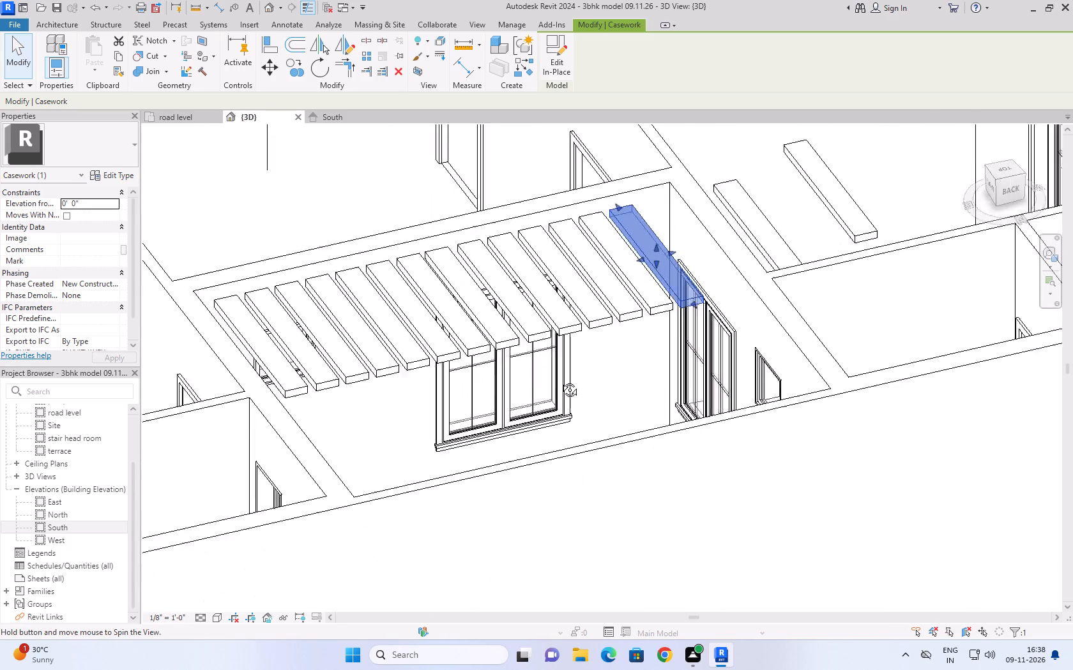
pyautogui.keyDown('shift'); pyautogui.moveTo(560, 380); pyautogui.dragTo(478, 386, button='middle'); pyautogui.keyUp('shift')
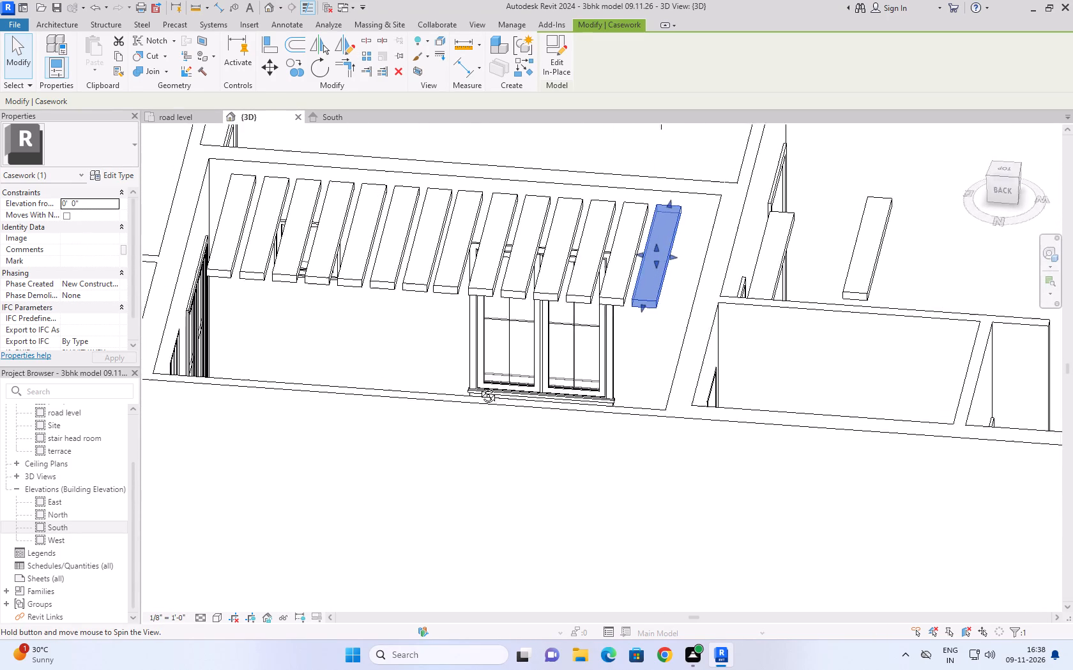
pyautogui.keyDown('shift'); pyautogui.moveTo(478, 386); pyautogui.dragTo(497, 602, button='middle'); pyautogui.keyUp('shift')
pyautogui.keyDown('shift'); pyautogui.moveTo(480, 385); pyautogui.dragTo(473, 480, button='middle'); pyautogui.keyUp('shift')
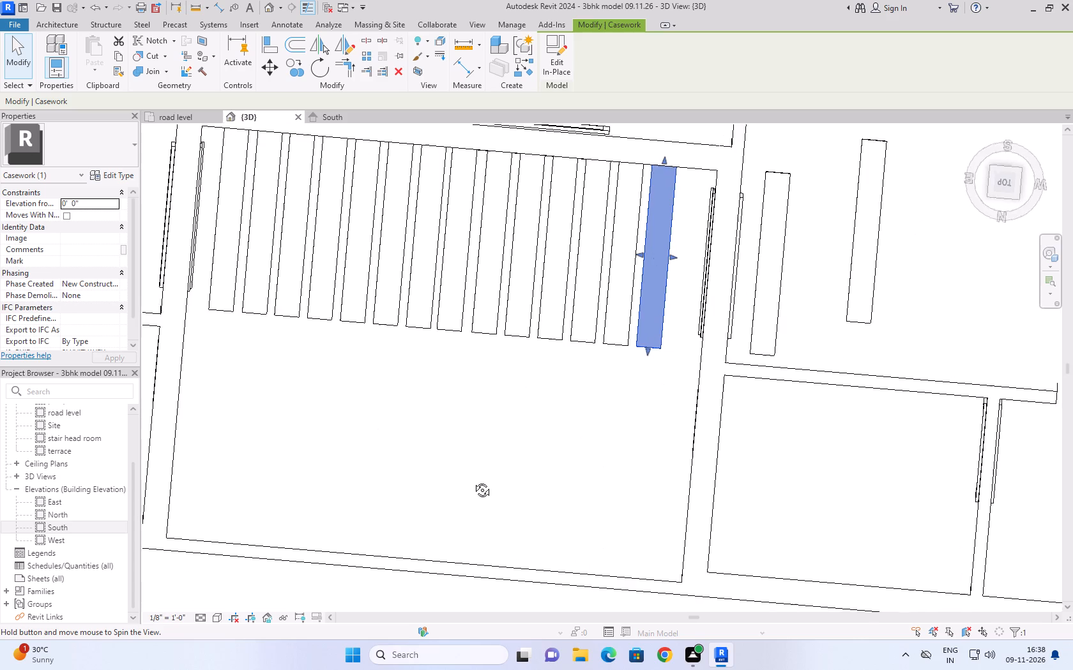
pyautogui.keyDown('shift'); pyautogui.moveTo(473, 480); pyautogui.dragTo(715, 424, button='middle'); pyautogui.keyUp('shift')
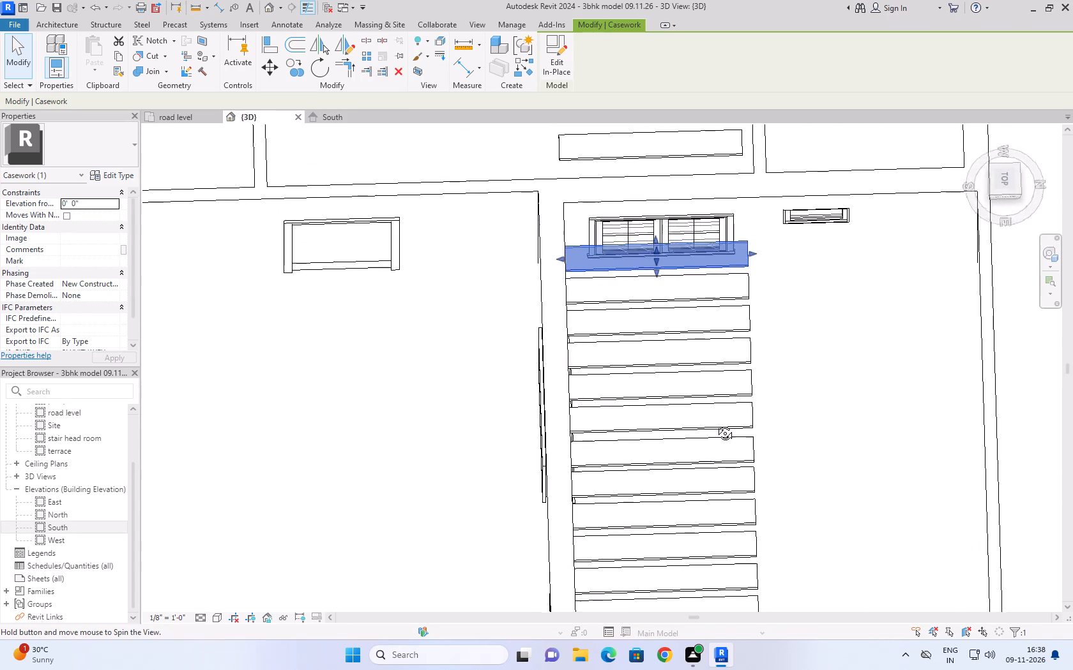
pyautogui.keyDown('shift'); pyautogui.moveTo(715, 424); pyautogui.dragTo(508, 457, button='middle'); pyautogui.keyUp('shift')
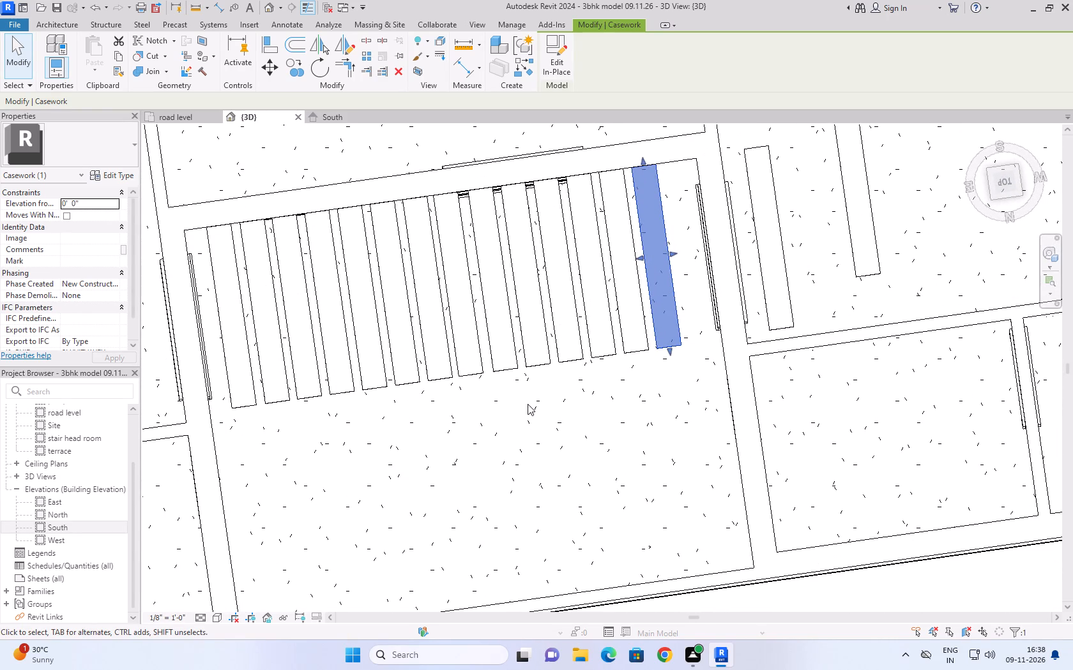
pyautogui.click(1012, 182)
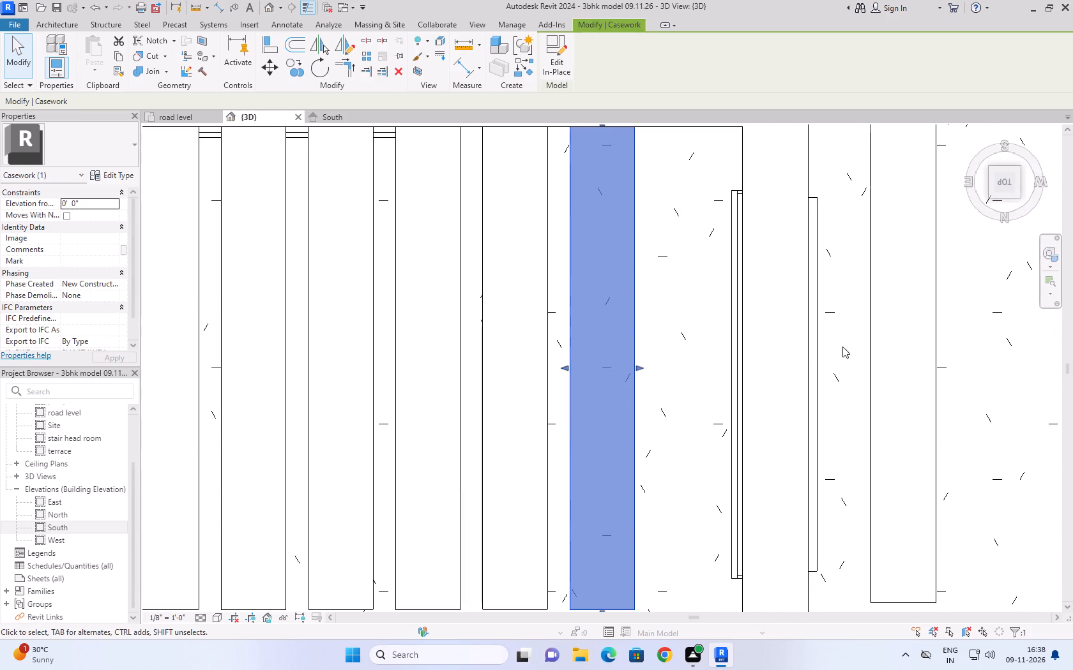
pyautogui.scroll(-4, 706, 285)
pyautogui.scroll(-3, 528, 264)
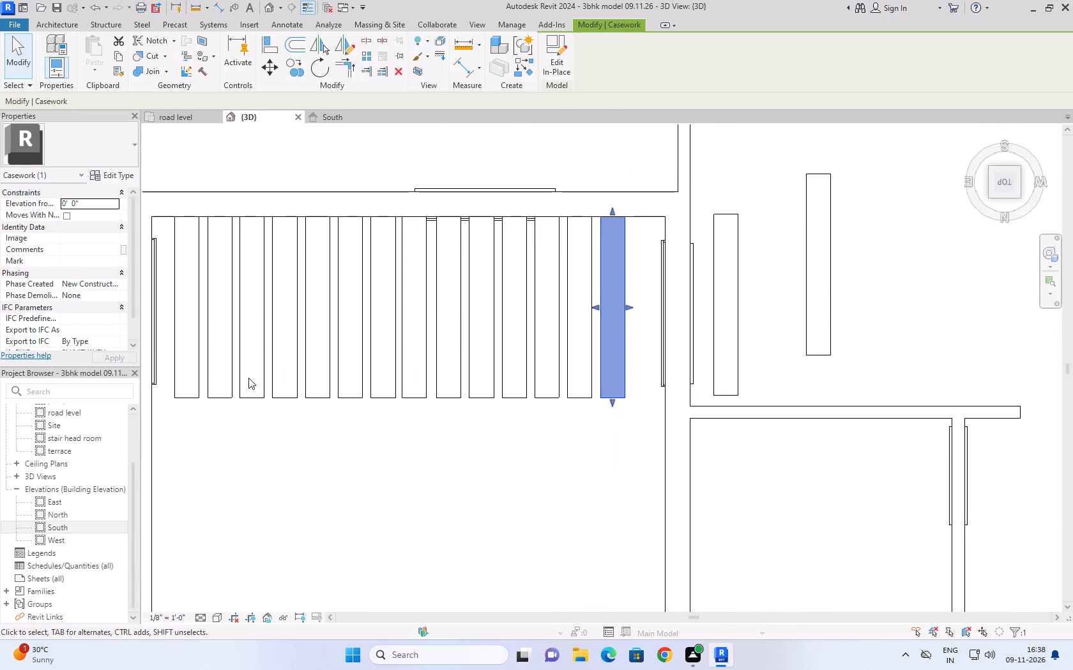
pyautogui.scroll(-2, 363, 313)
pyautogui.scroll(4, 202, 327)
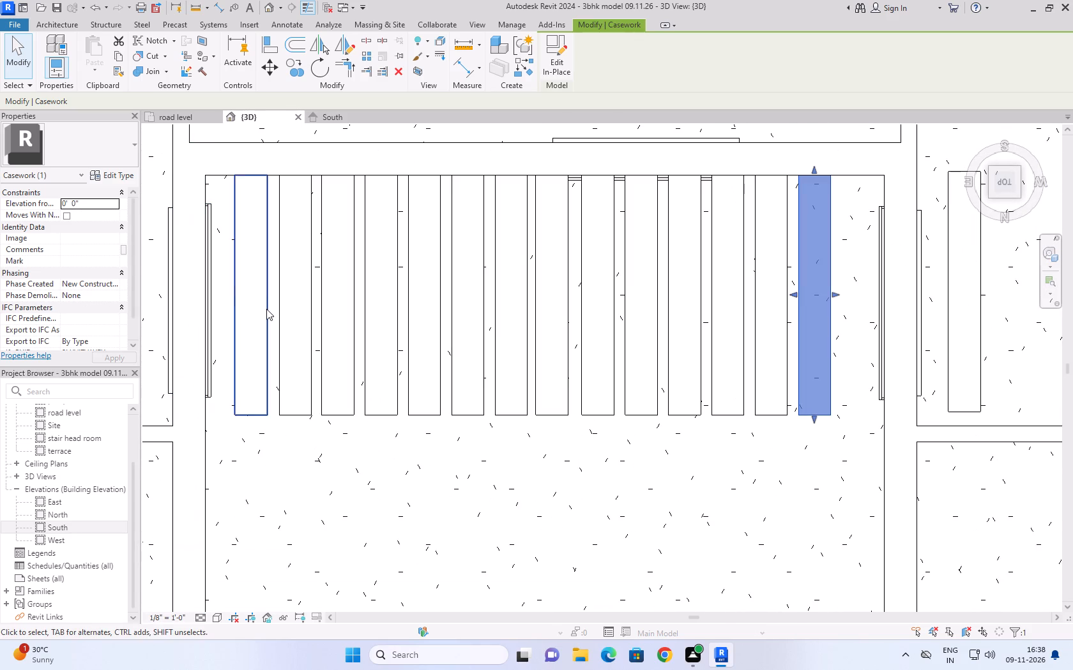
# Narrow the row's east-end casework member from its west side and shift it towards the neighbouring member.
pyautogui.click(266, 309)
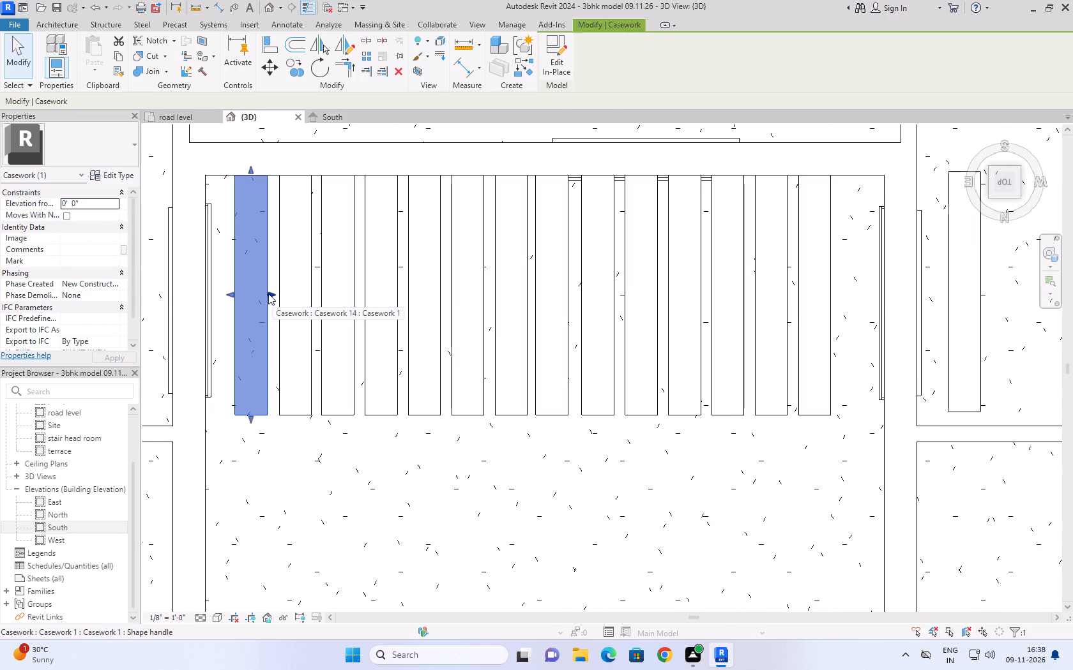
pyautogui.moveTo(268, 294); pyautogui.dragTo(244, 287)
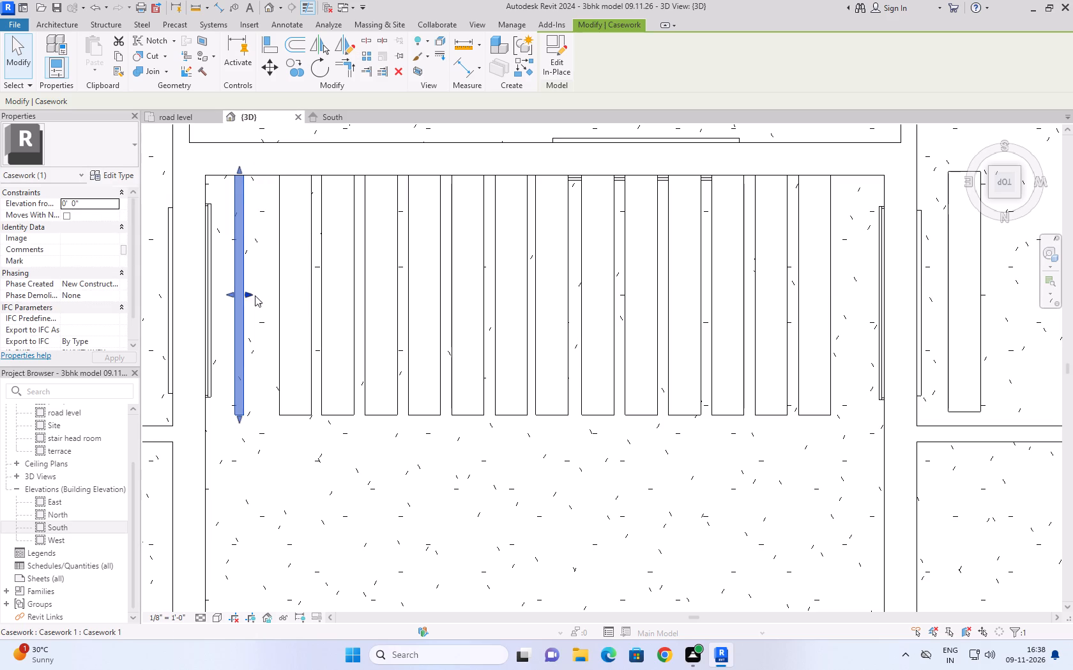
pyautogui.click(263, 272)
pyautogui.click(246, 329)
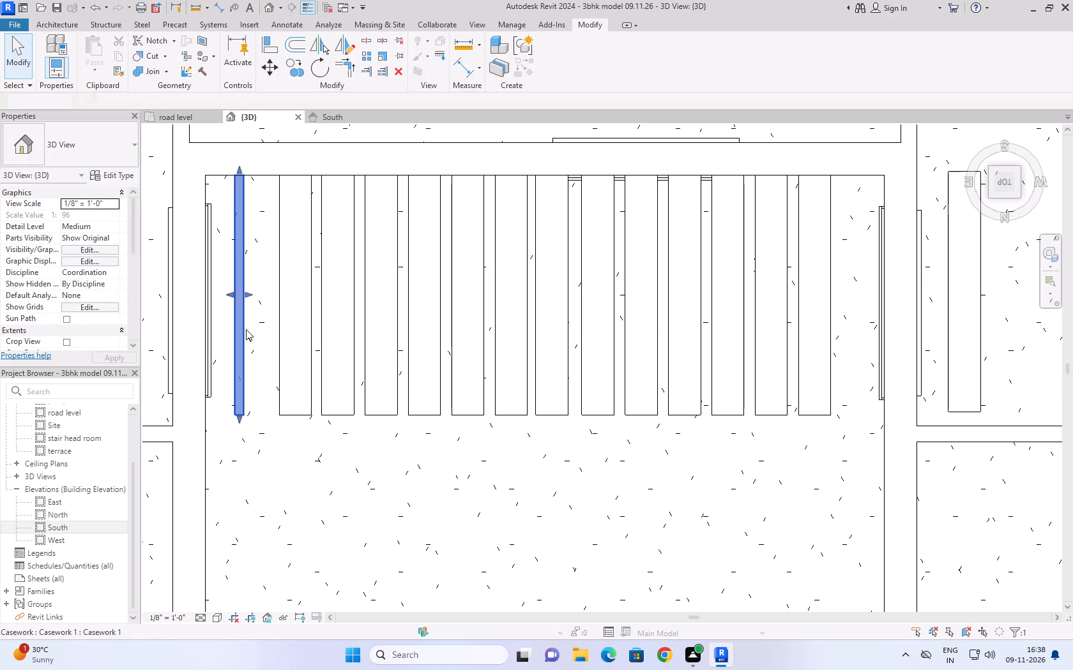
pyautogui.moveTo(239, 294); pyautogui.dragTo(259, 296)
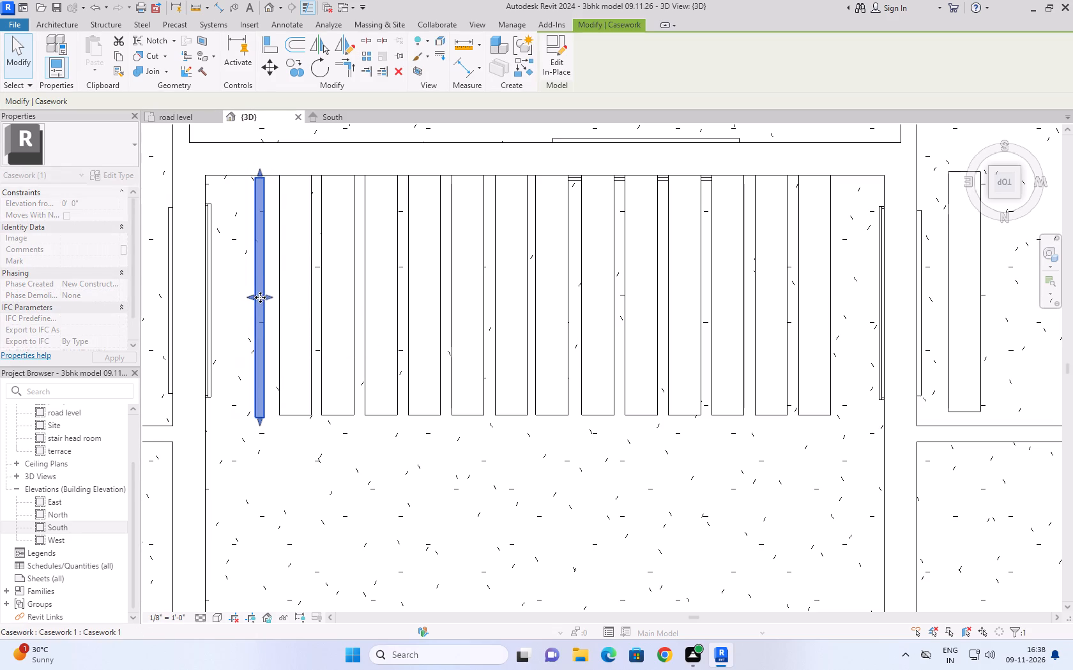
# Set the 3D view's visual style to Wireframe.
pyautogui.doubleClick(209, 614)
pyautogui.click(217, 616)
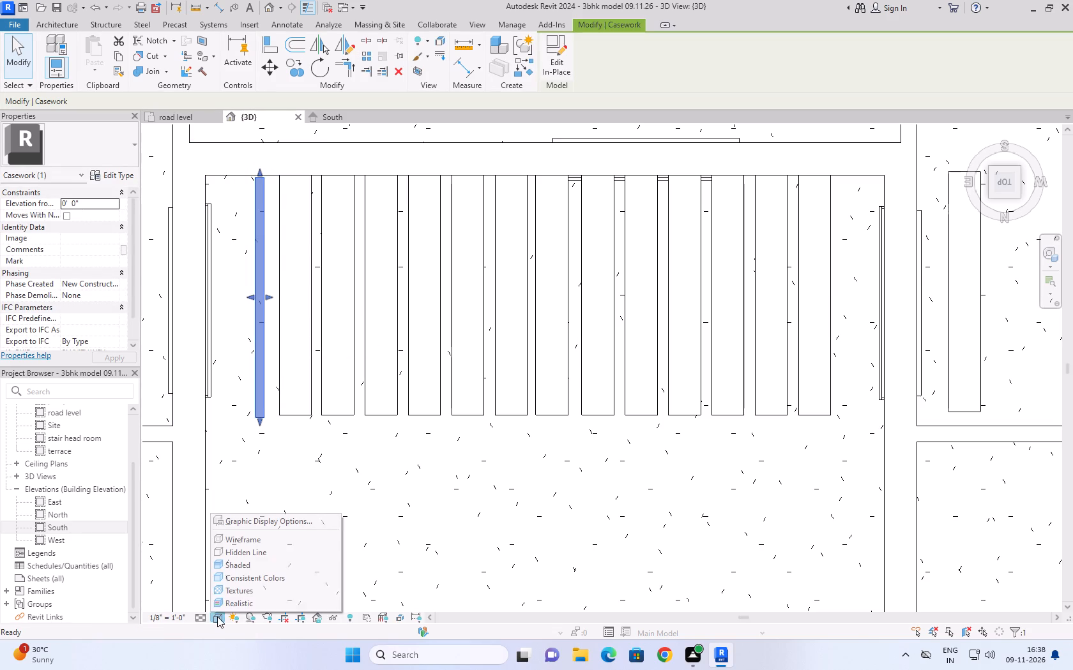
pyautogui.click(243, 550)
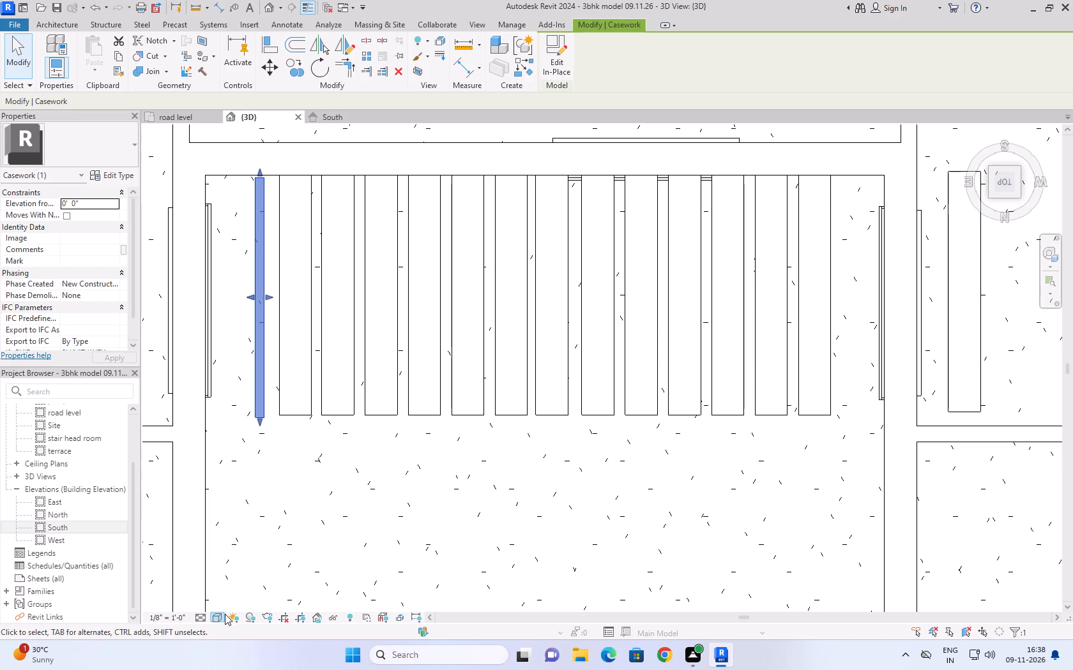
pyautogui.click(224, 614)
pyautogui.click(248, 539)
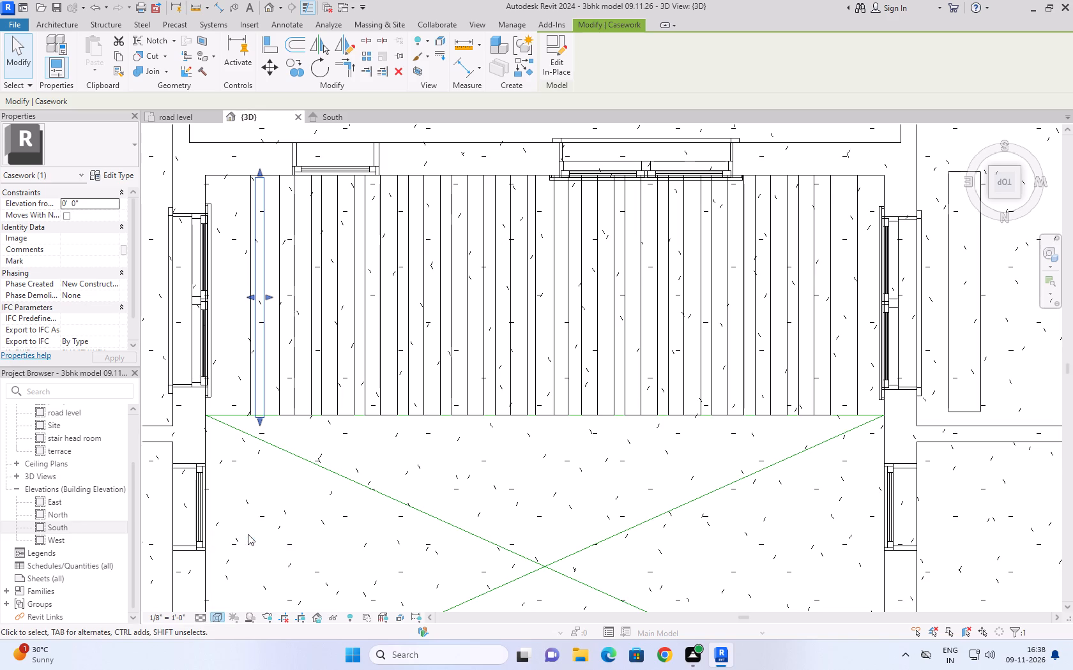
# Move the narrowed east-end casework member back towards the east wall and stretch its west edge to the nearby model line.
pyautogui.moveTo(261, 300); pyautogui.dragTo(240, 295)
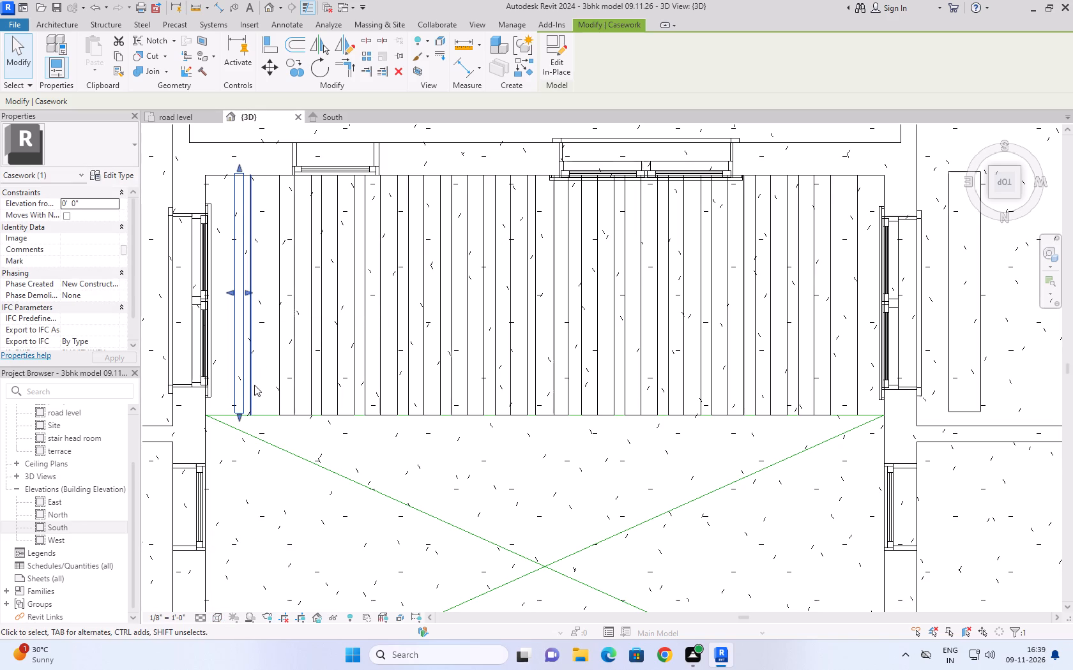
pyautogui.click(254, 388)
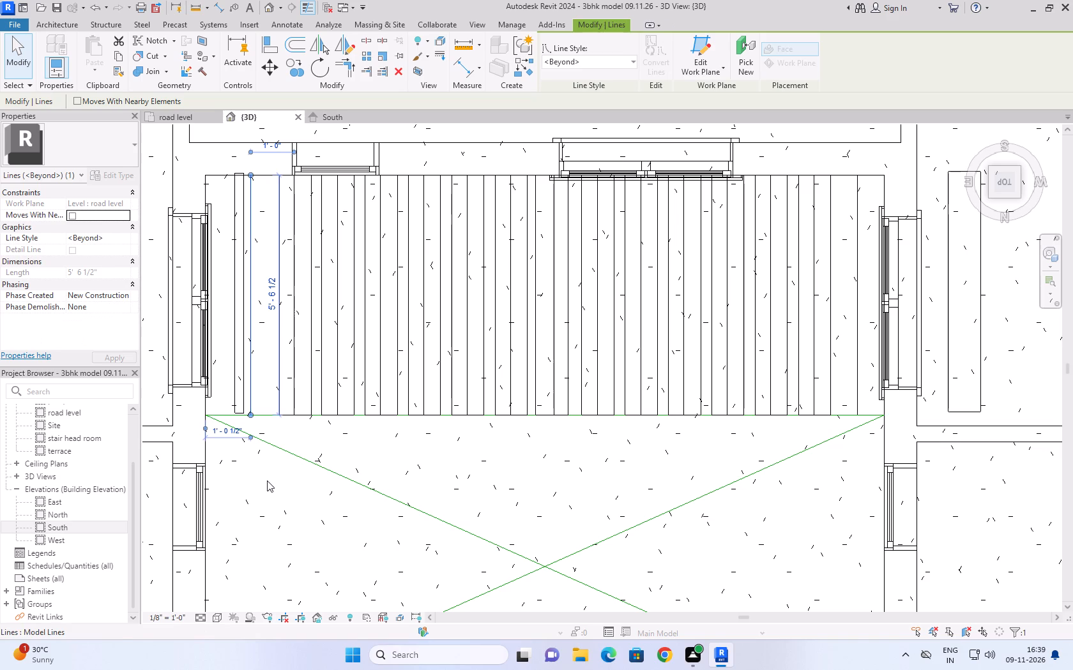
pyautogui.click(267, 480)
pyautogui.click(243, 337)
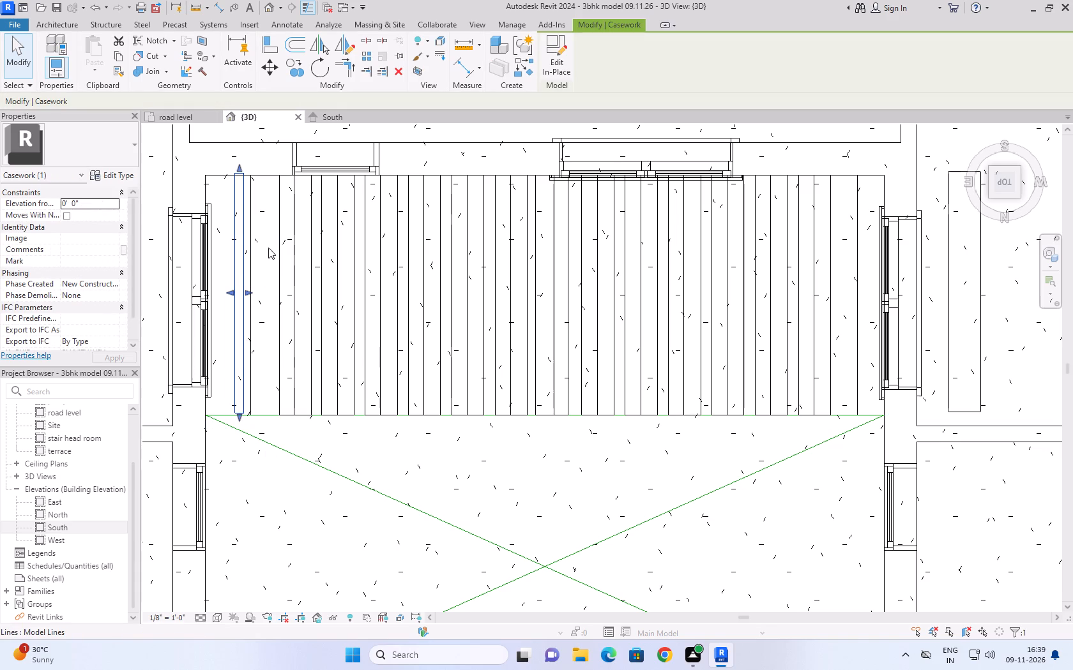
pyautogui.click(245, 291)
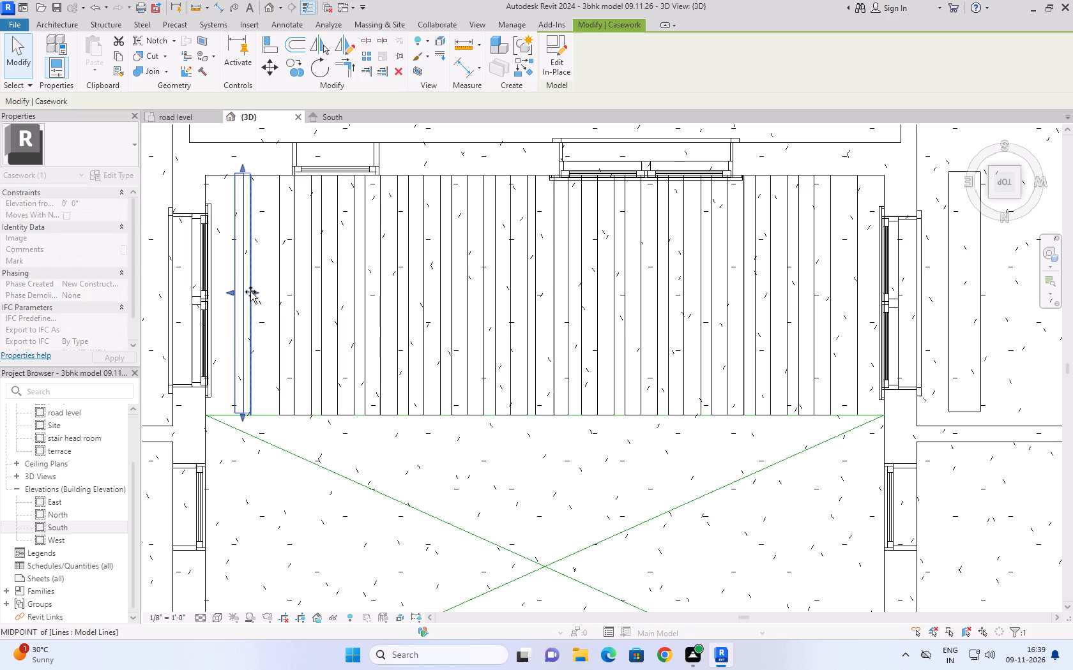
pyautogui.click(267, 260)
# Move the east-end casework member about its own width towards the east wall and nudge it until its ends align with the row.
pyautogui.moveTo(250, 240); pyautogui.dragTo(240, 239)
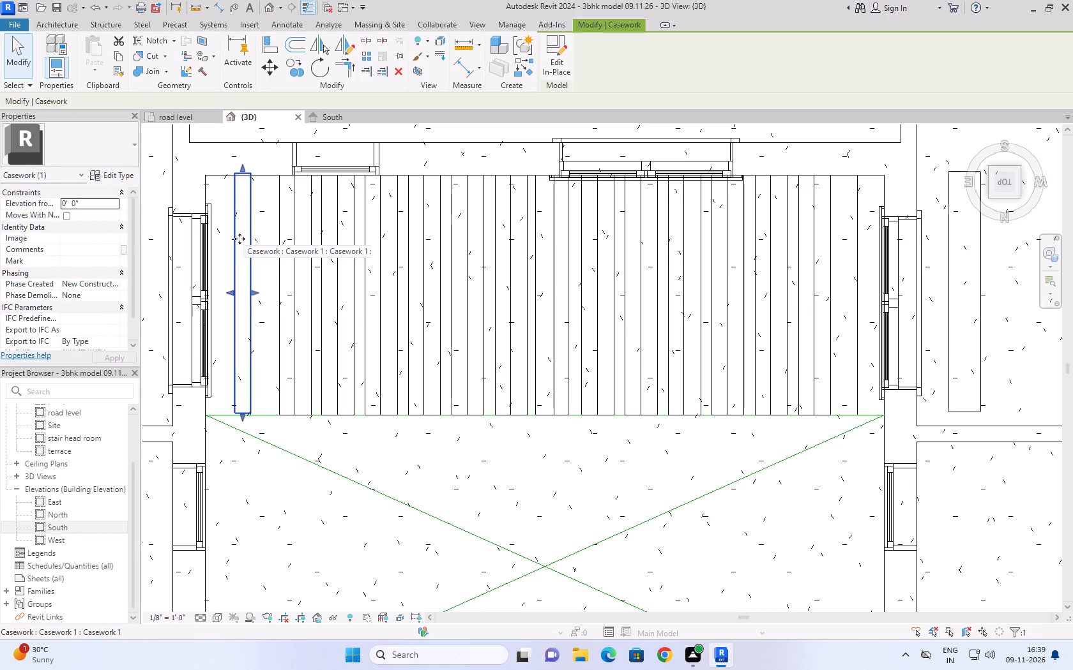
pyautogui.moveTo(240, 239); pyautogui.dragTo(234, 239)
pyautogui.click(266, 234)
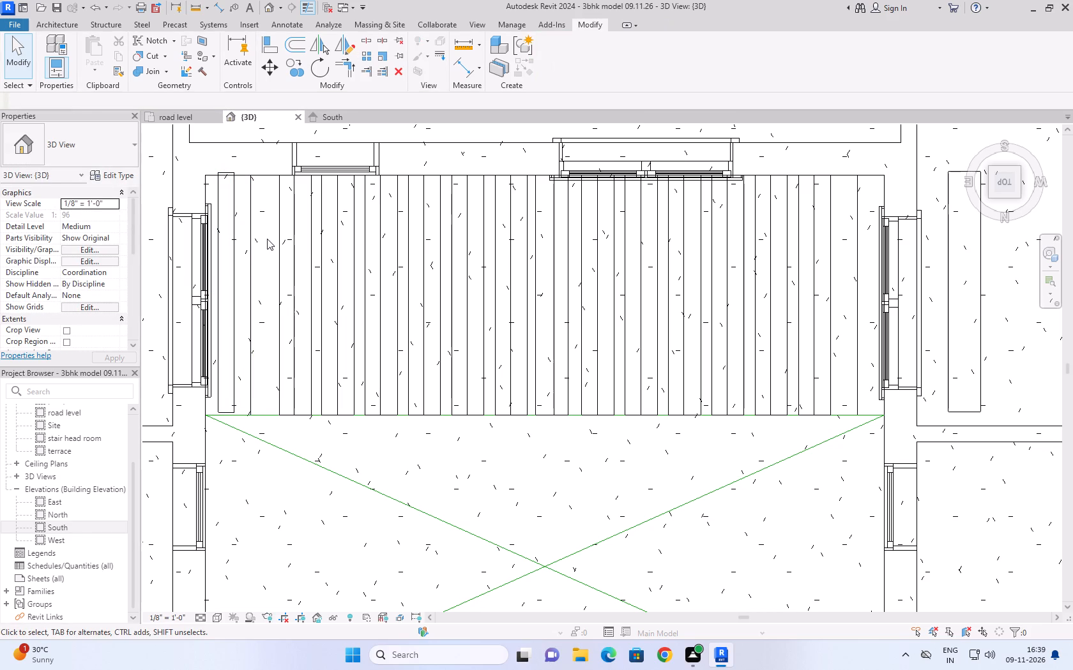
pyautogui.click(234, 252)
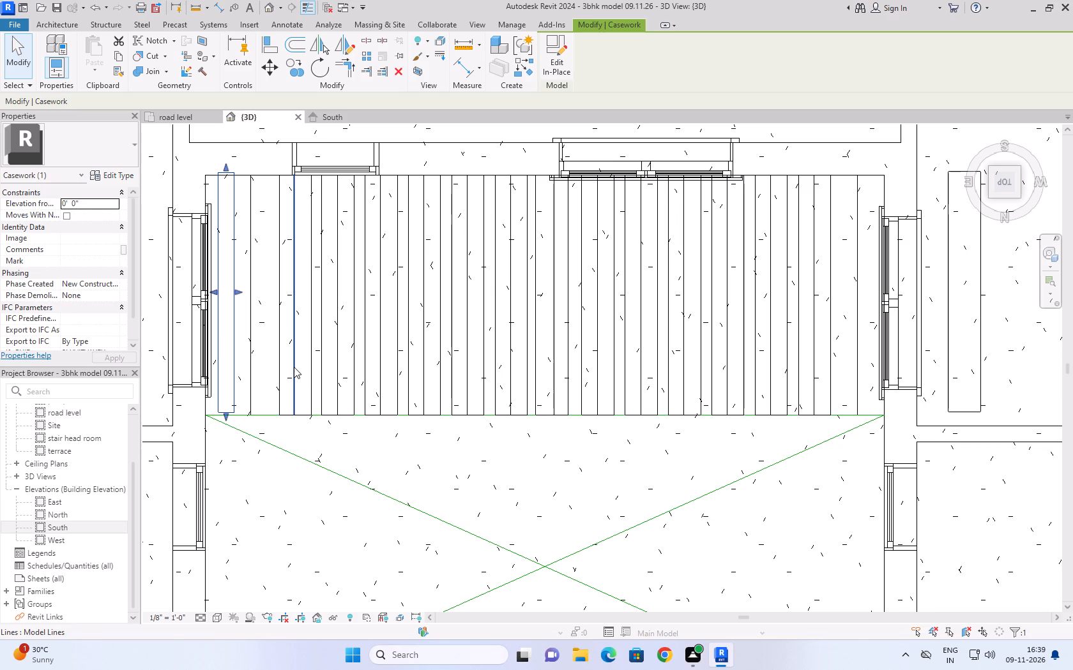
pyautogui.press('Down')
pyautogui.press('Down')
pyautogui.press('Up')
pyautogui.scroll(2, 294, 367)
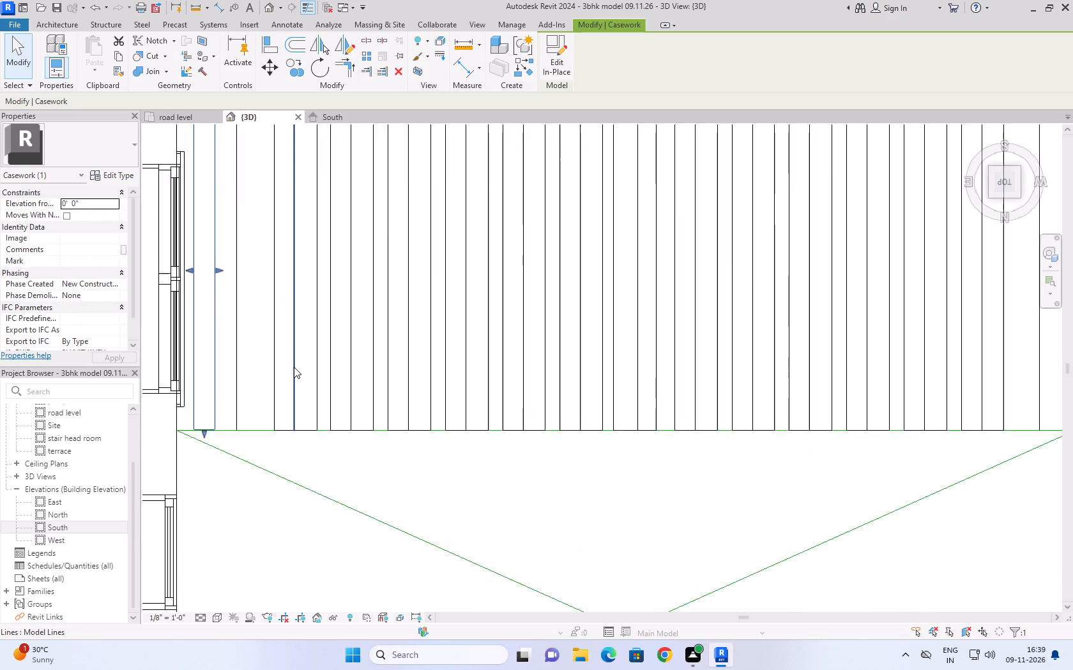
pyautogui.scroll(2, 294, 367)
pyautogui.moveTo(280, 212); pyautogui.dragTo(365, 440, button='middle')
pyautogui.scroll(-4, 370, 352)
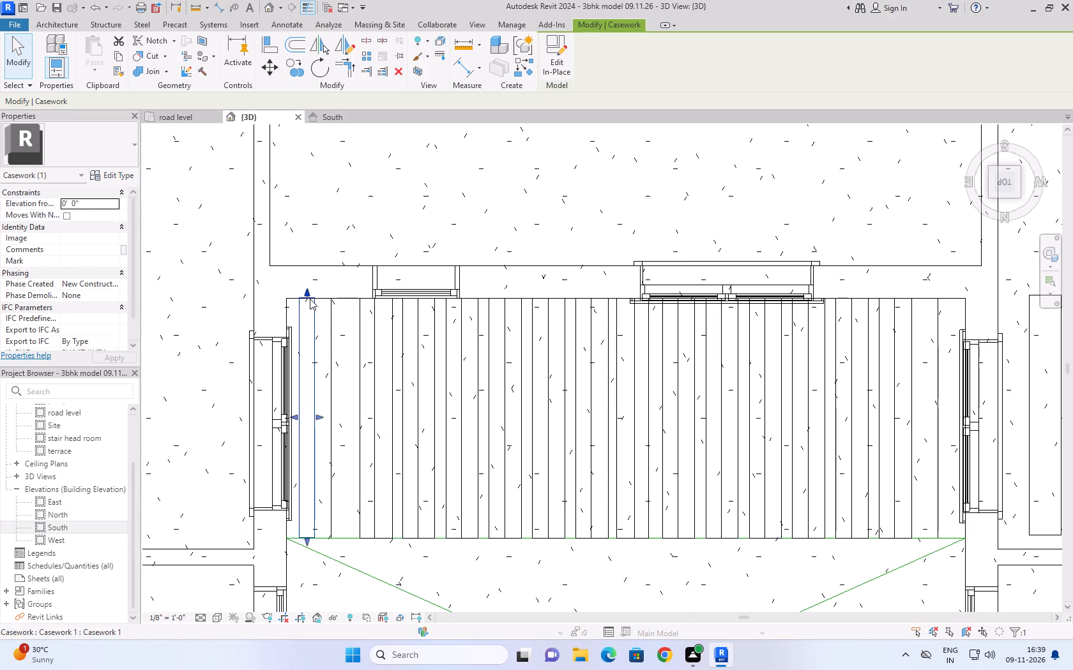
pyautogui.scroll(5, 310, 302)
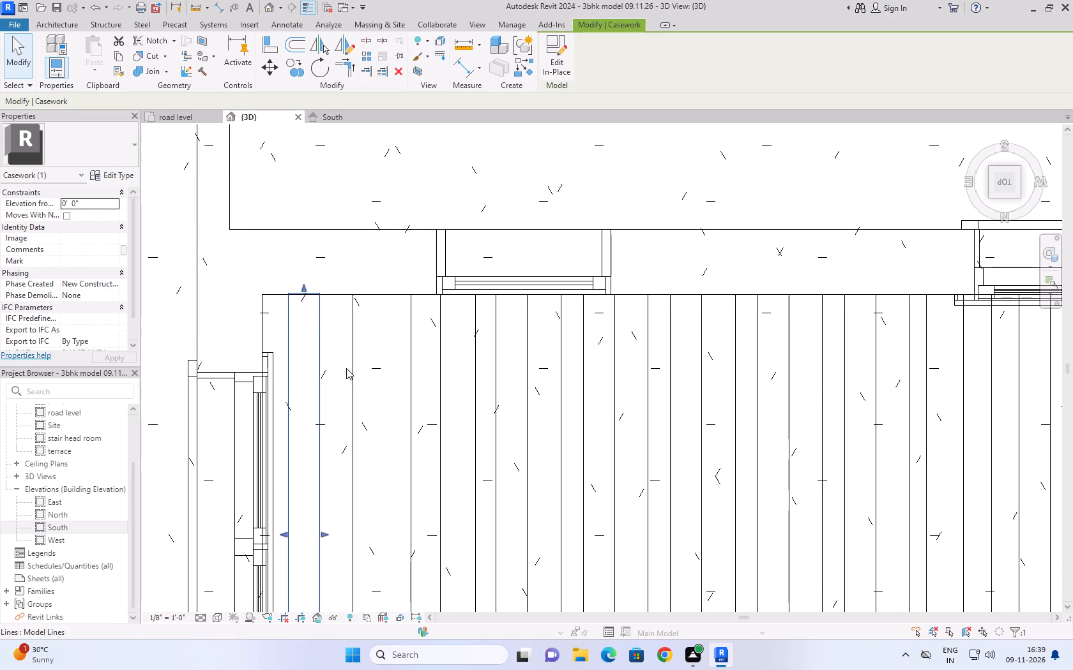
pyautogui.scroll(-2, 345, 361)
pyautogui.scroll(-4, 400, 330)
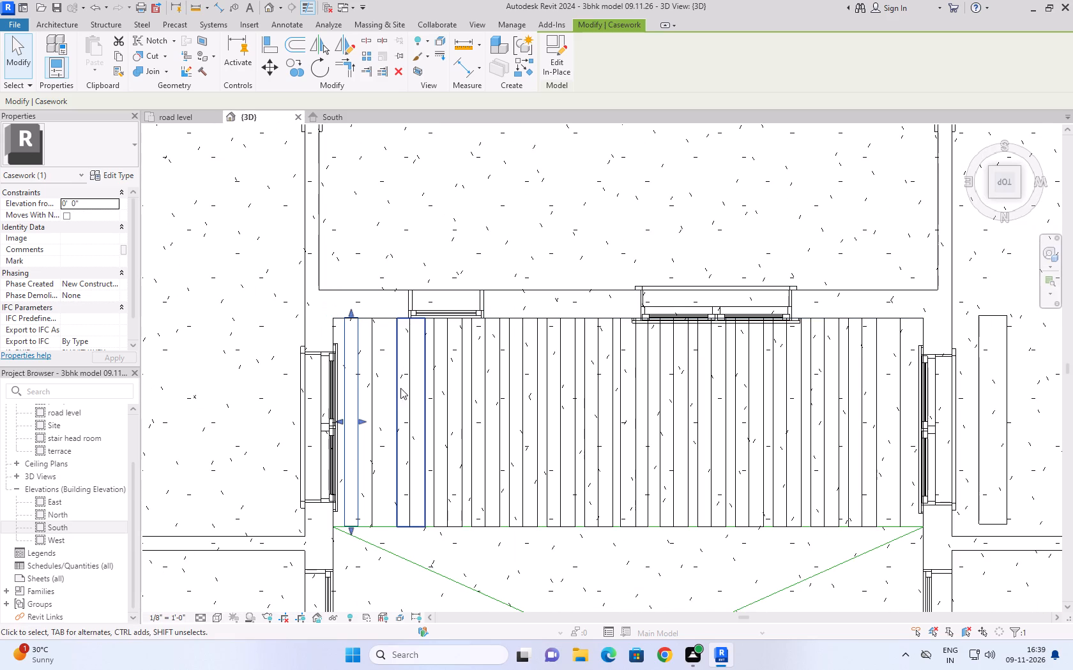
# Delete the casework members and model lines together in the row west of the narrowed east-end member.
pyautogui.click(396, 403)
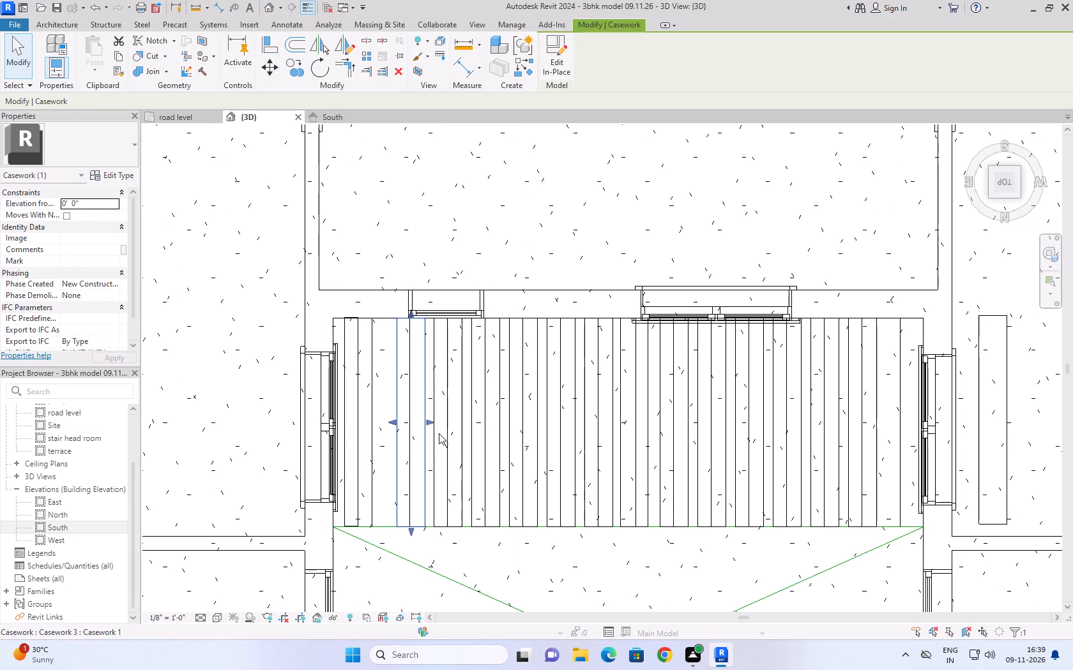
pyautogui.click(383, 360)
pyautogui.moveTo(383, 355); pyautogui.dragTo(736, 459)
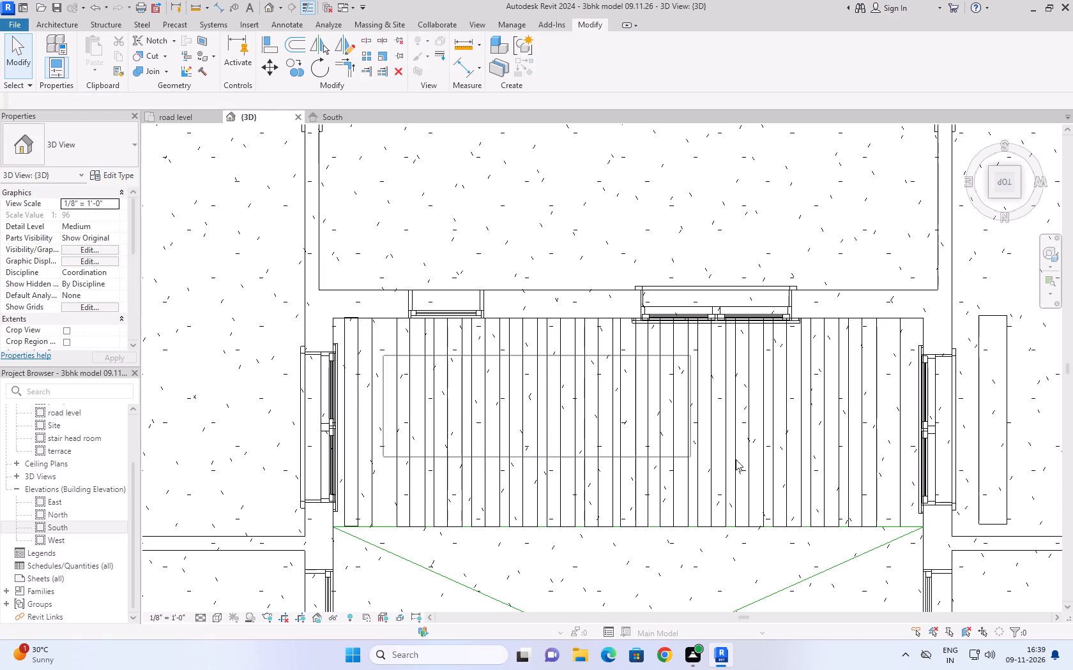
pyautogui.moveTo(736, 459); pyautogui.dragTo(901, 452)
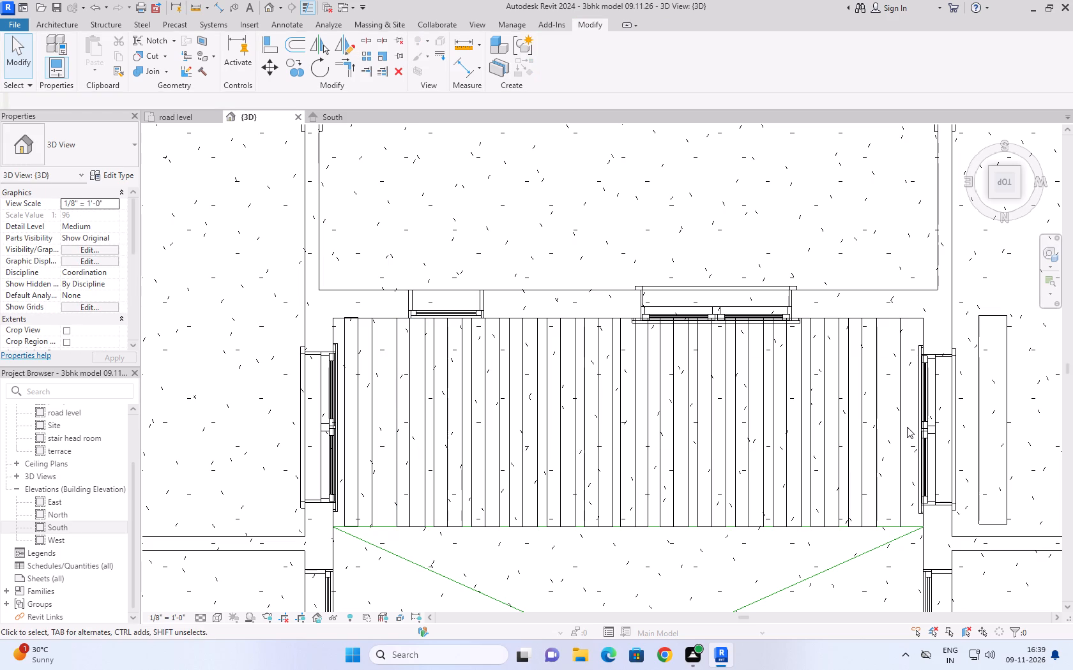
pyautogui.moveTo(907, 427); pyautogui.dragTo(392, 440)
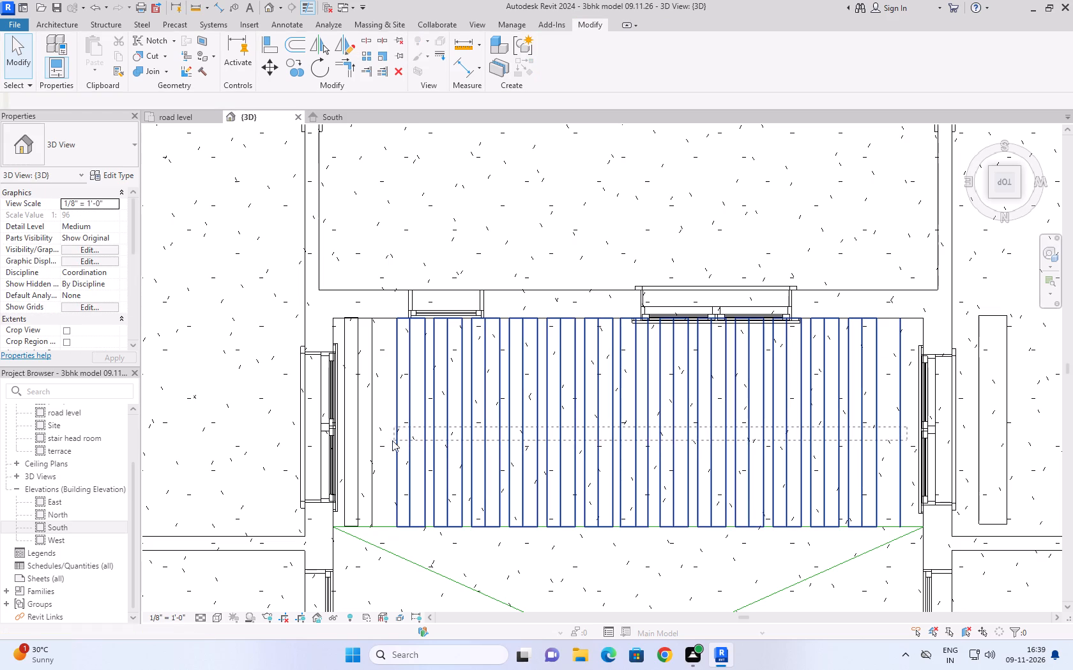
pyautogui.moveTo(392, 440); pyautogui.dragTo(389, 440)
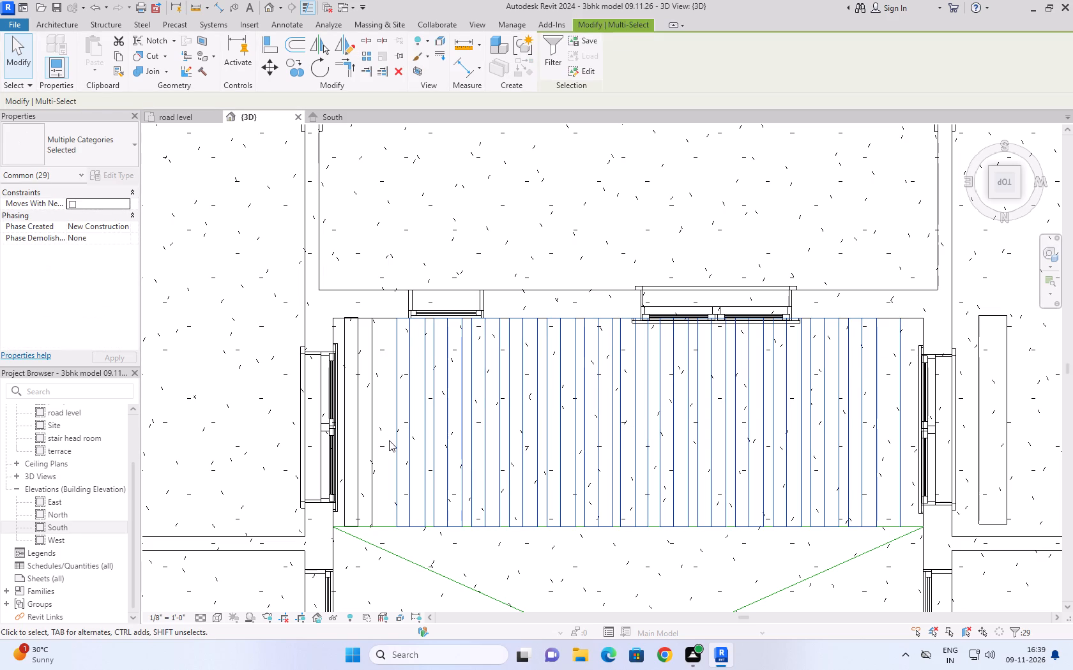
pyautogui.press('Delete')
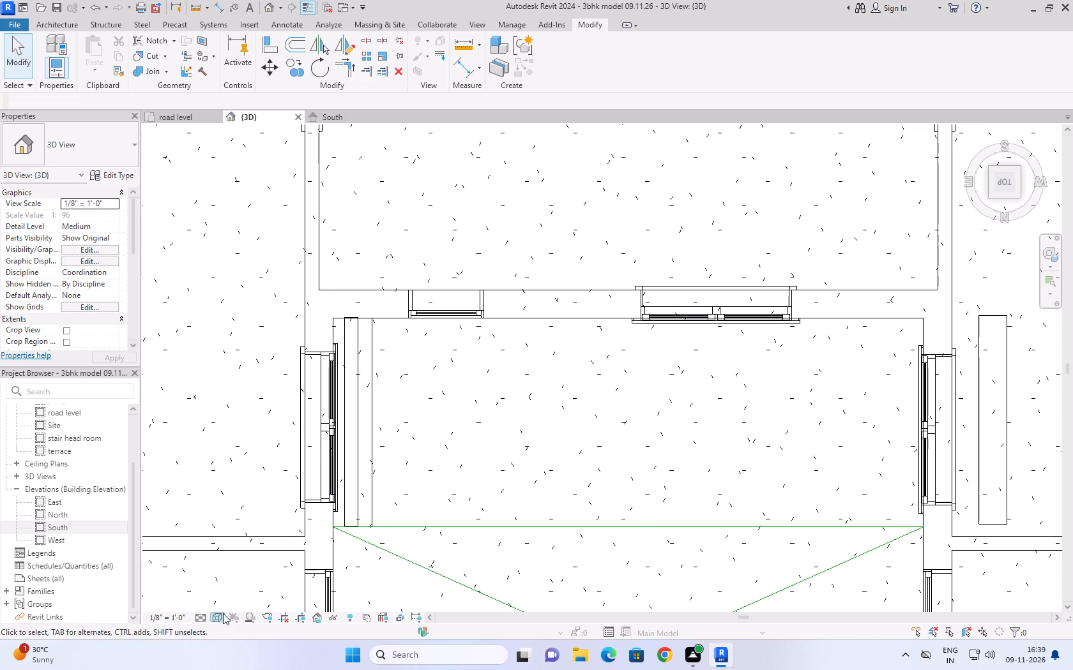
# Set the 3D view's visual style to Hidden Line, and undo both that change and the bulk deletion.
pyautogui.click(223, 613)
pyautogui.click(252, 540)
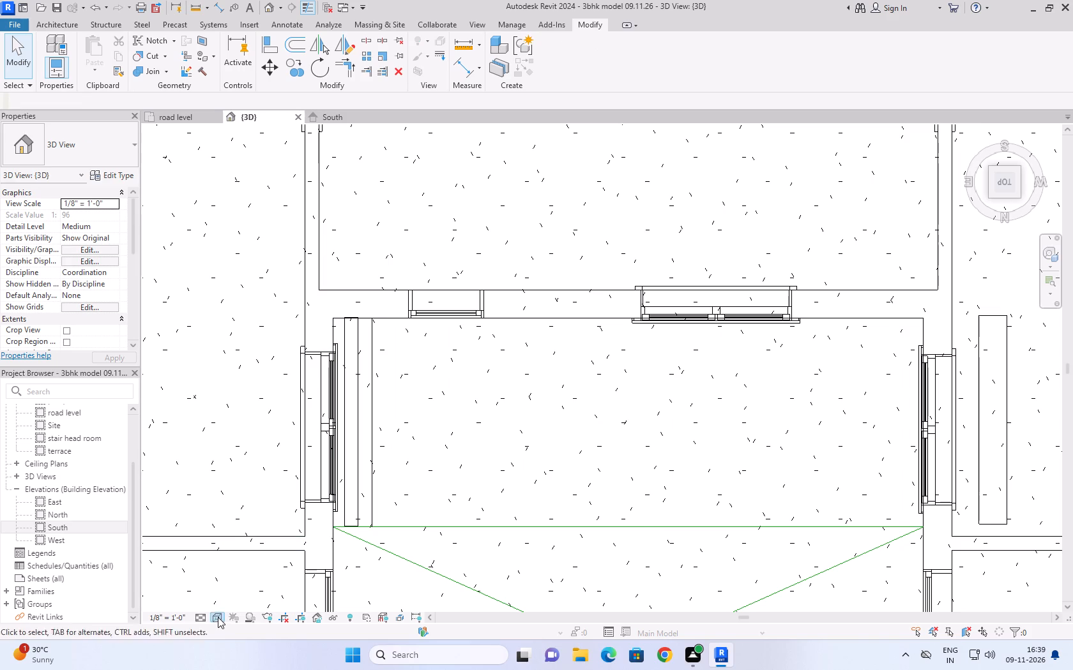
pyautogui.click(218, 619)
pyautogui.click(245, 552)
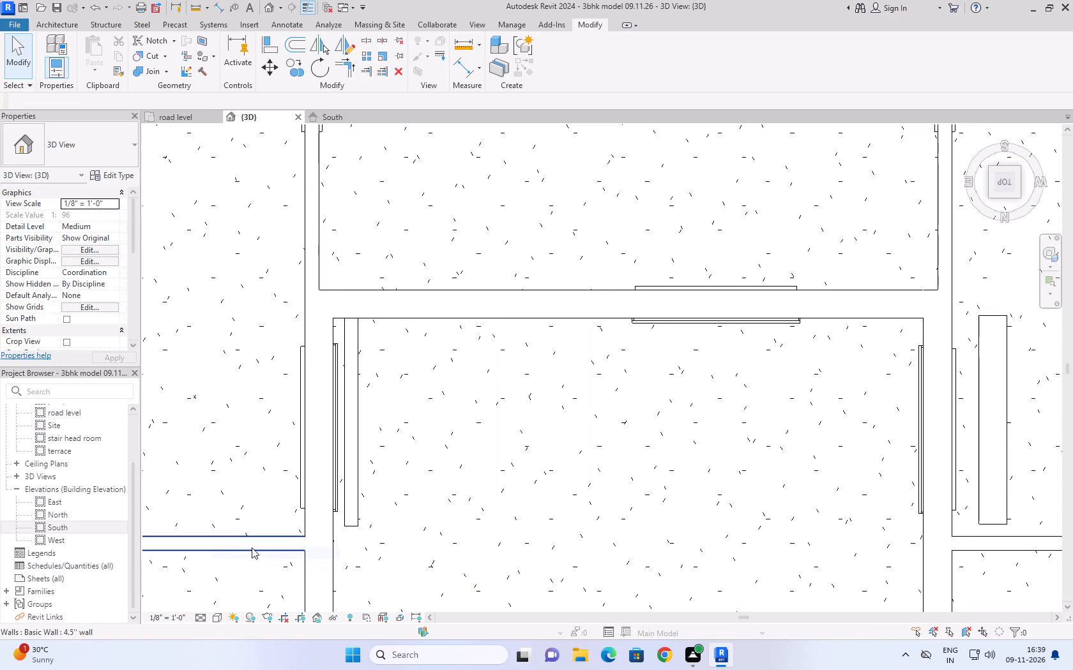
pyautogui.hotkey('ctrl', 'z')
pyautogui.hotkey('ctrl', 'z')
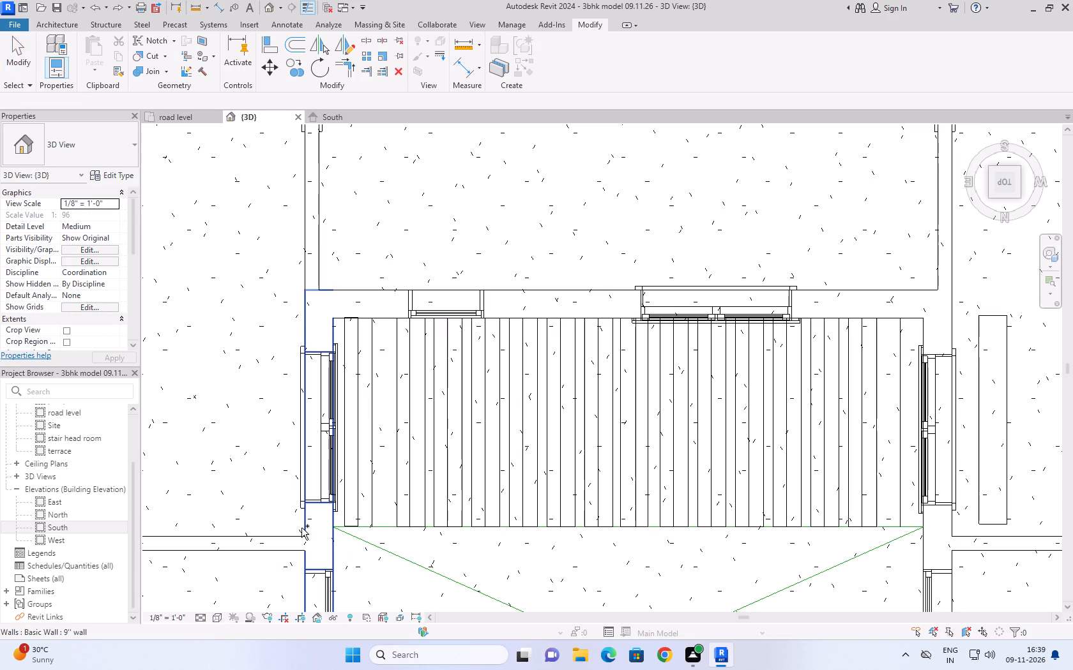
# Pull the two full-width casework members nearest the east-end member out of the row and delete both.
pyautogui.click(465, 572)
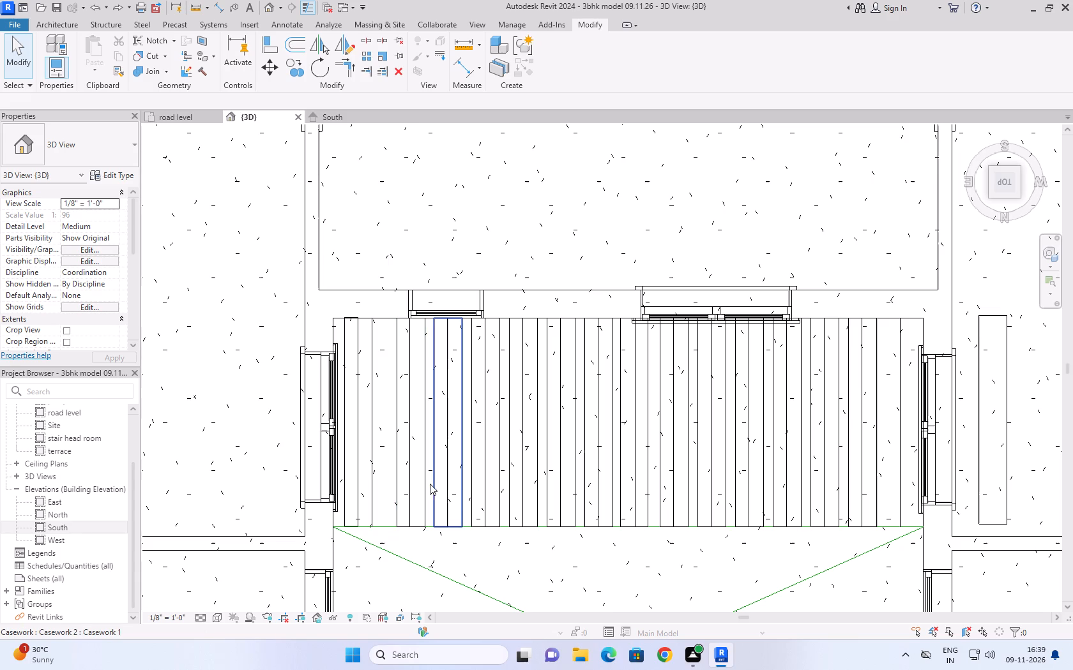
pyautogui.moveTo(425, 473); pyautogui.dragTo(706, 284)
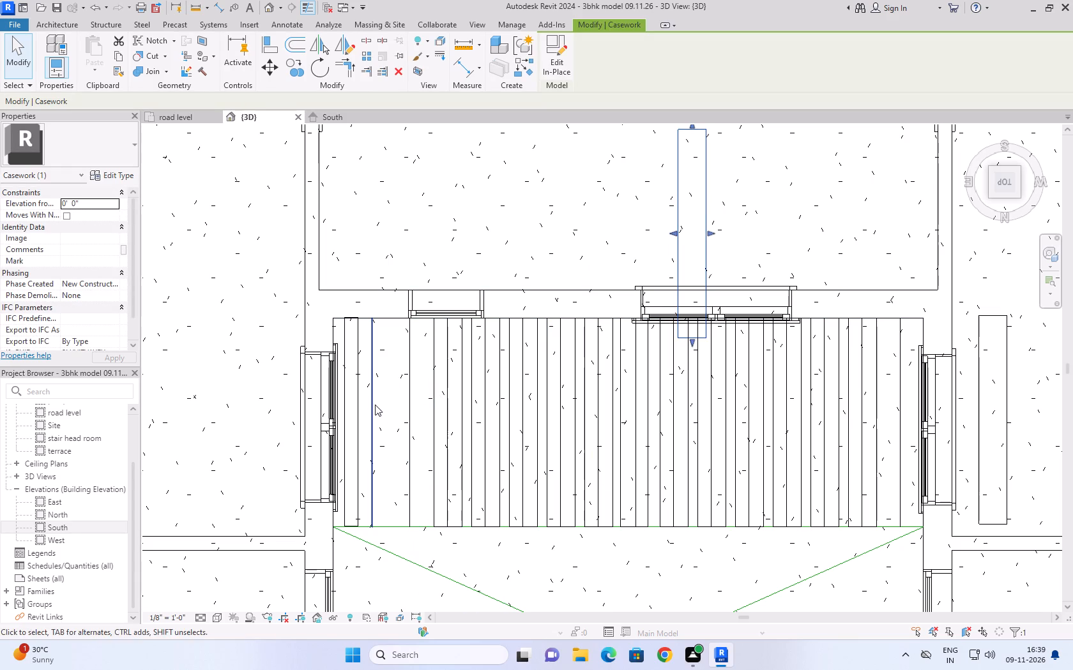
pyautogui.moveTo(436, 380); pyautogui.dragTo(454, 363)
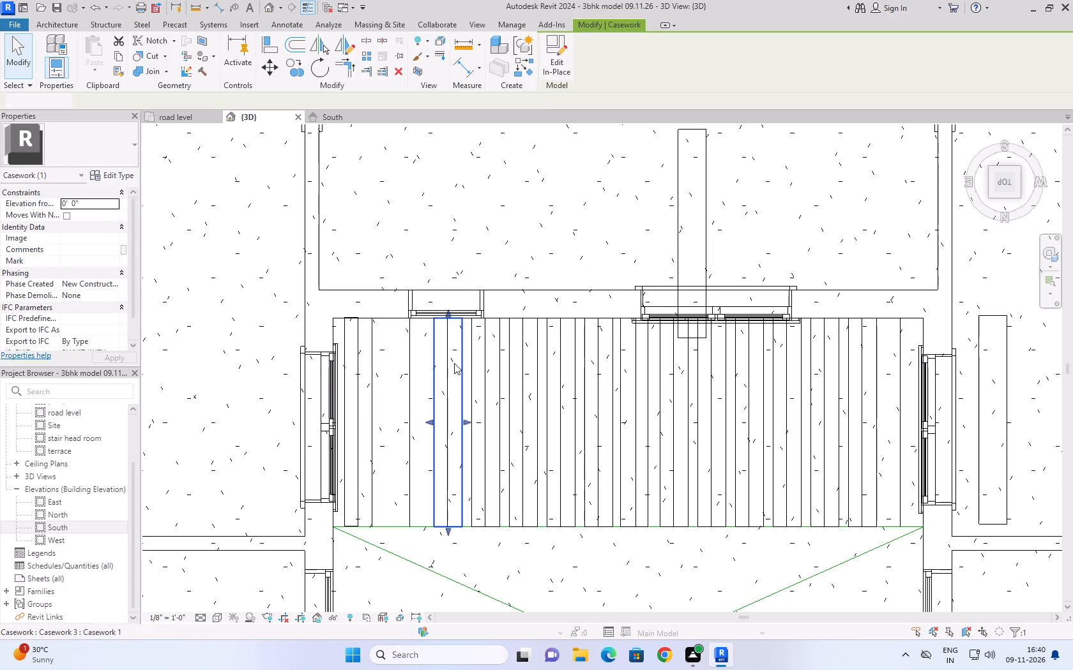
pyautogui.moveTo(454, 363); pyautogui.dragTo(588, 205)
pyautogui.moveTo(728, 191); pyautogui.dragTo(525, 233)
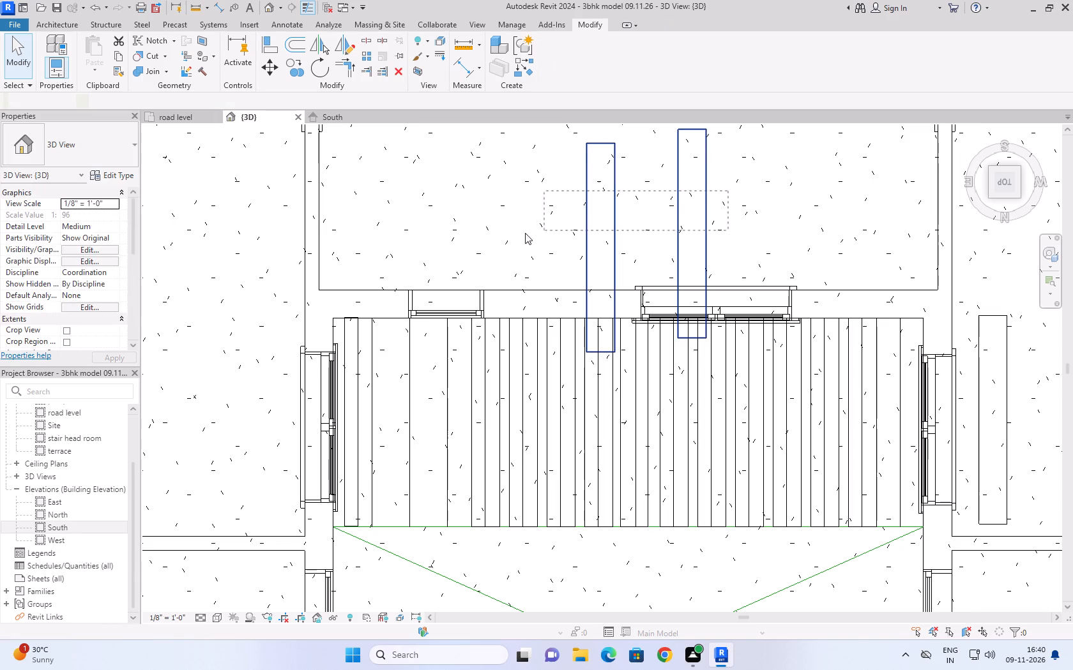
pyautogui.moveTo(525, 233); pyautogui.dragTo(515, 237)
pyautogui.press('Delete')
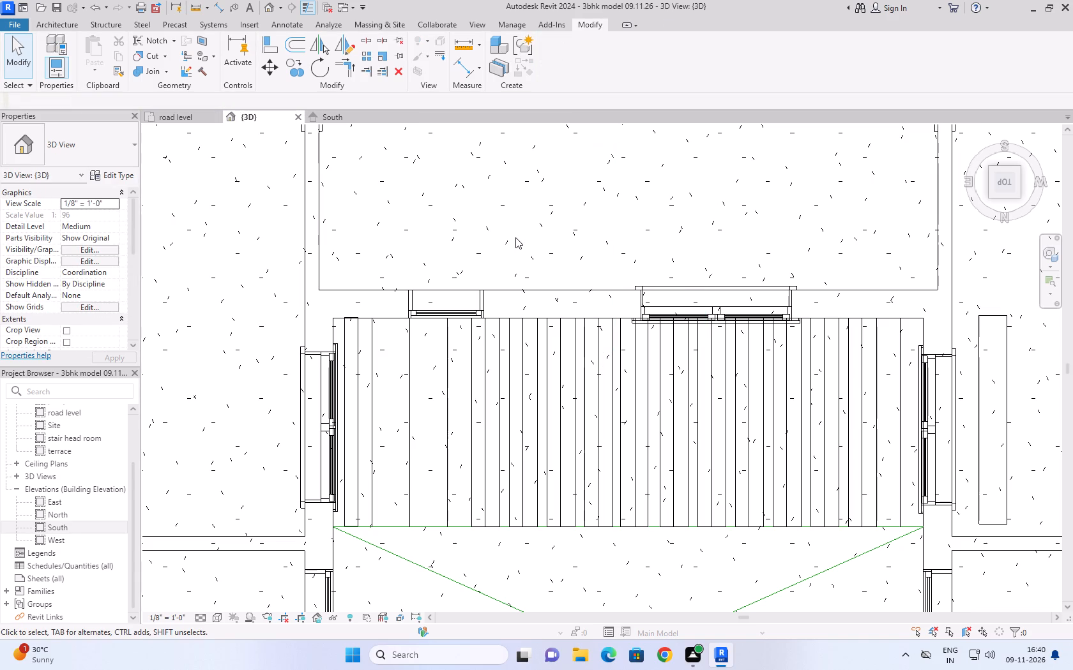
# Delete the next six full-width casework members one by one, working west along the row and keeping the model lines.
pyautogui.click(469, 415)
pyautogui.press('Delete')
pyautogui.click(504, 399)
pyautogui.click(509, 395)
pyautogui.press('Delete')
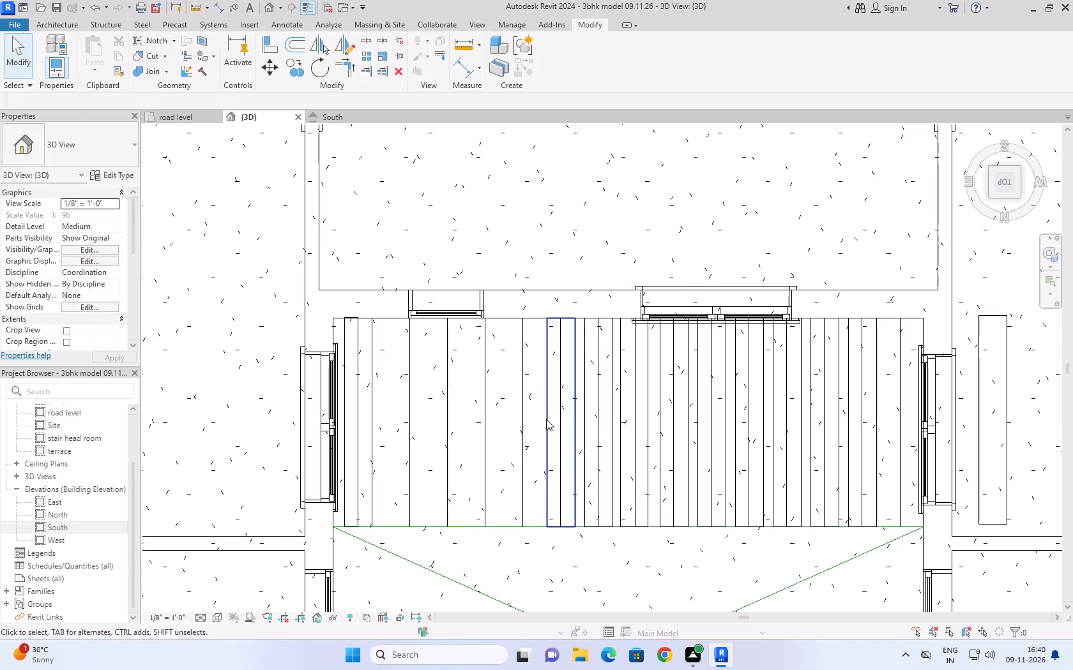
pyautogui.click(549, 415)
pyautogui.press('Delete')
pyautogui.click(582, 450)
pyautogui.press('Delete')
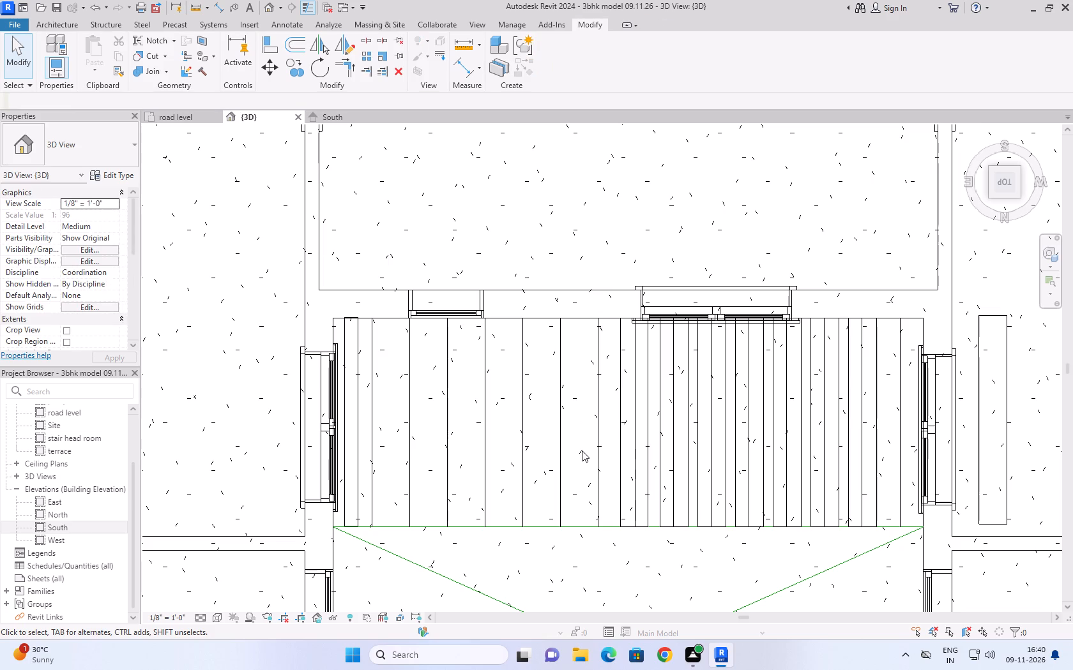
pyautogui.click(621, 438)
pyautogui.press('Delete')
pyautogui.click(660, 418)
pyautogui.press('Delete')
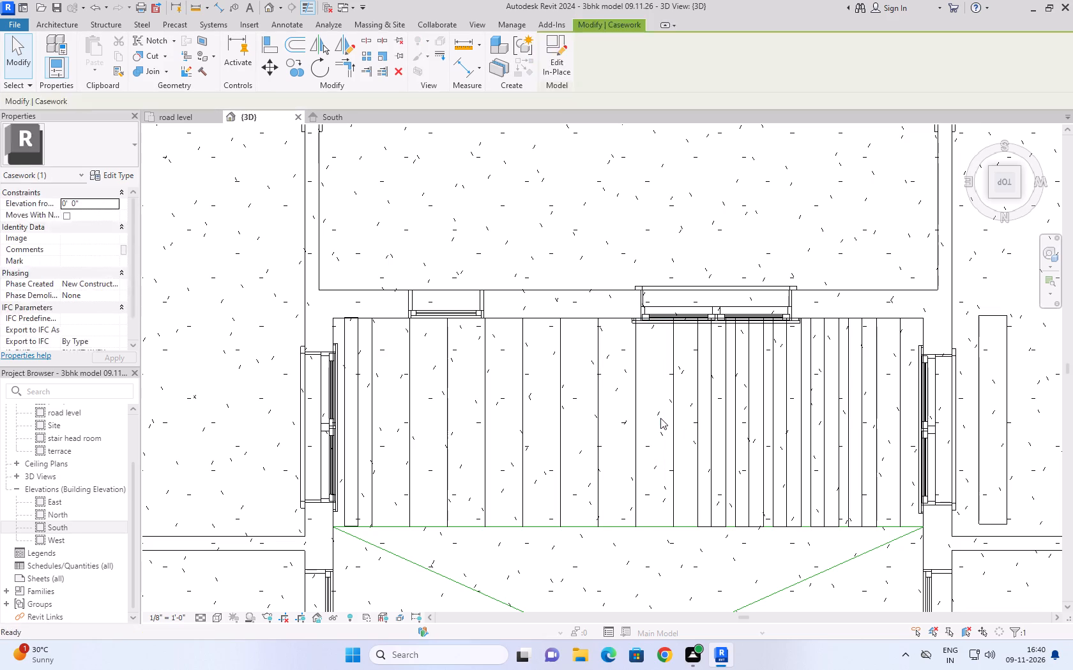
# Delete the remaining five full-width casework members towards the west wall, keeping the model lines.
pyautogui.click(694, 405)
pyautogui.press('Delete')
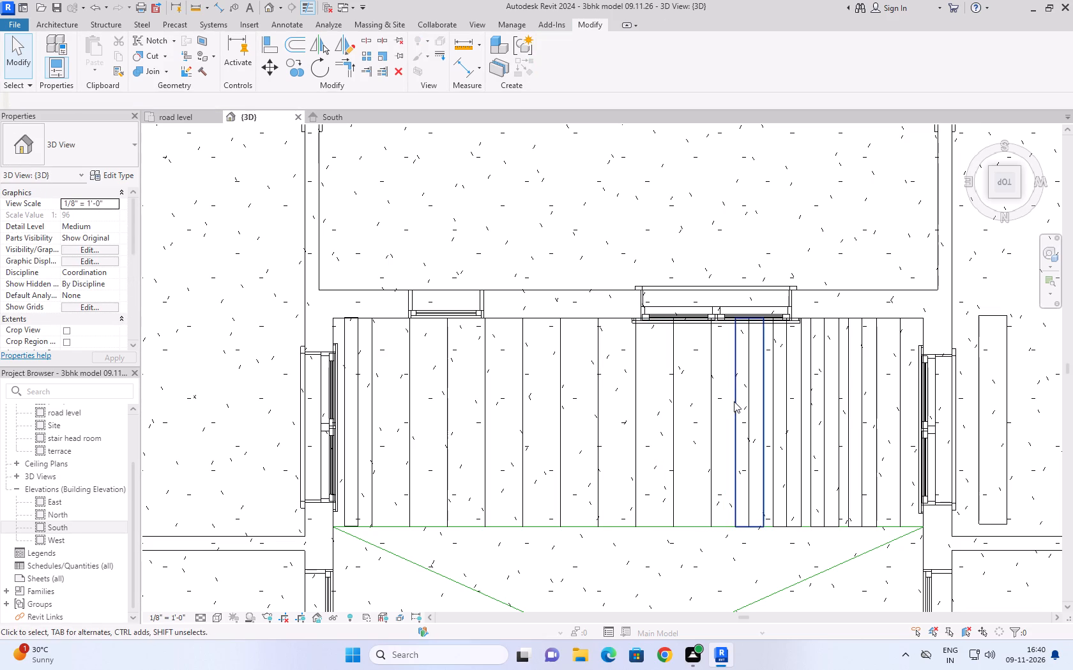
pyautogui.click(734, 401)
pyautogui.press('Delete')
pyautogui.click(771, 401)
pyautogui.press('Delete')
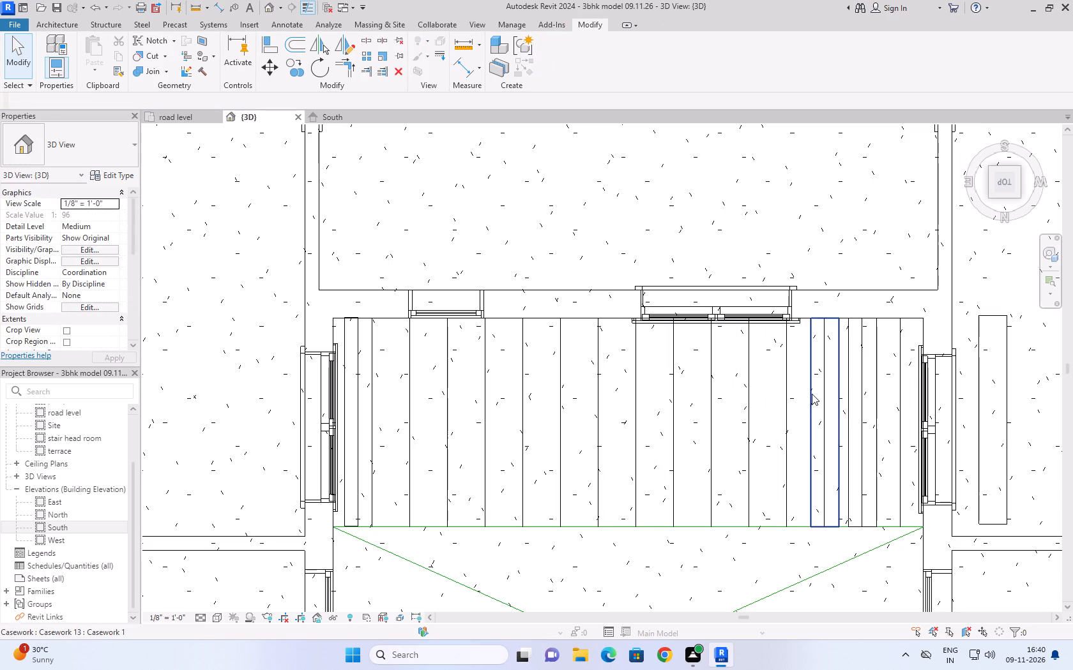
pyautogui.click(812, 394)
pyautogui.press('Delete')
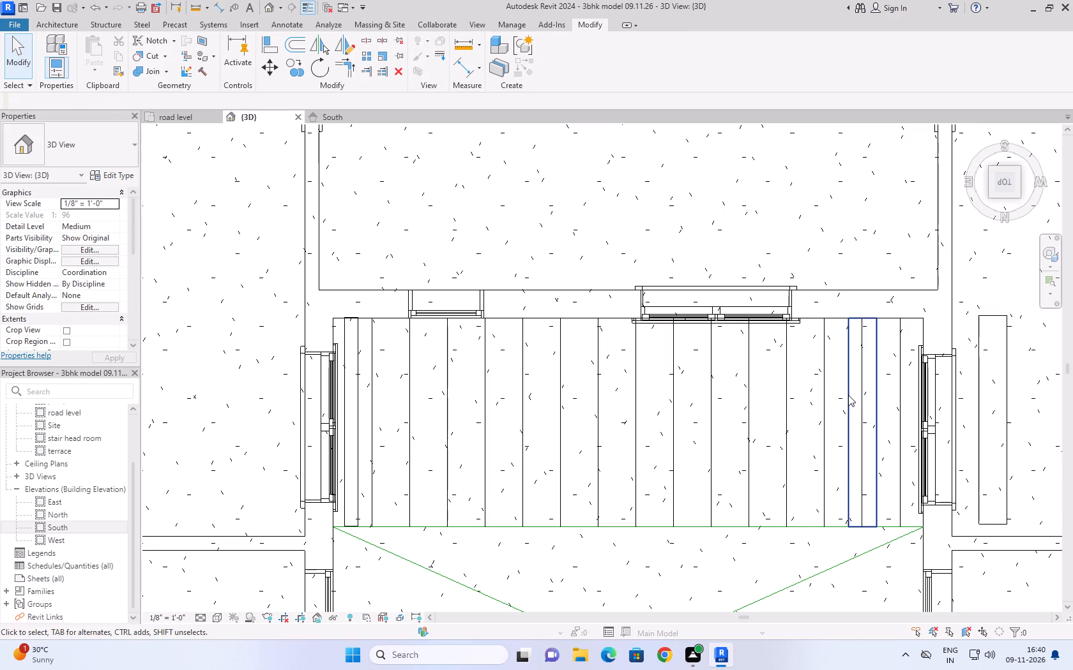
pyautogui.click(848, 395)
pyautogui.press('Delete')
pyautogui.click(899, 431)
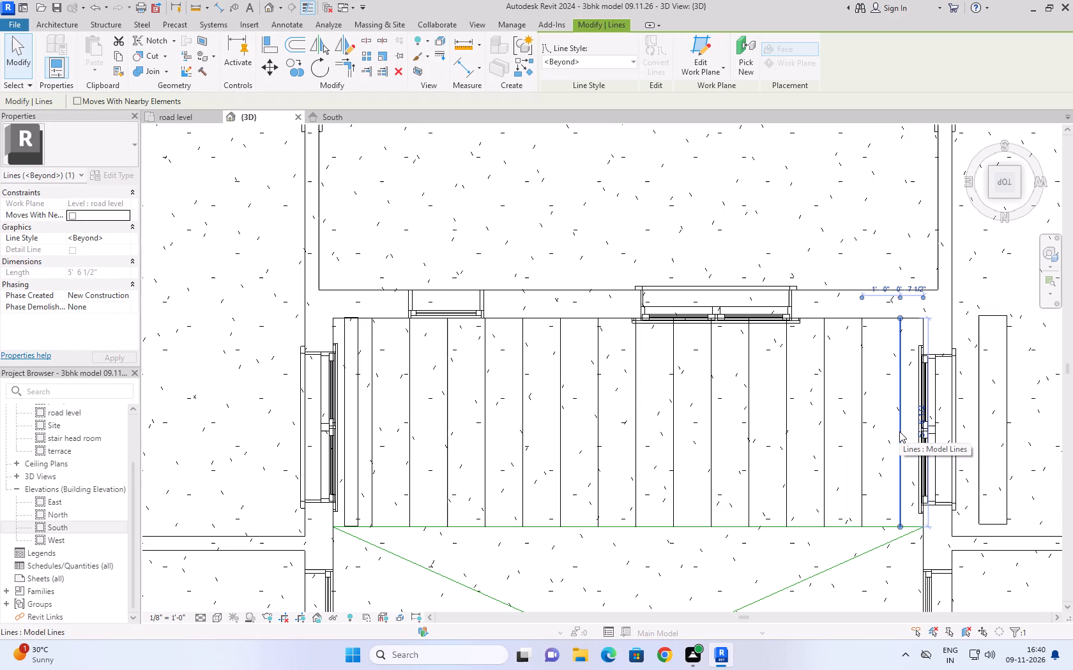
pyautogui.click(876, 554)
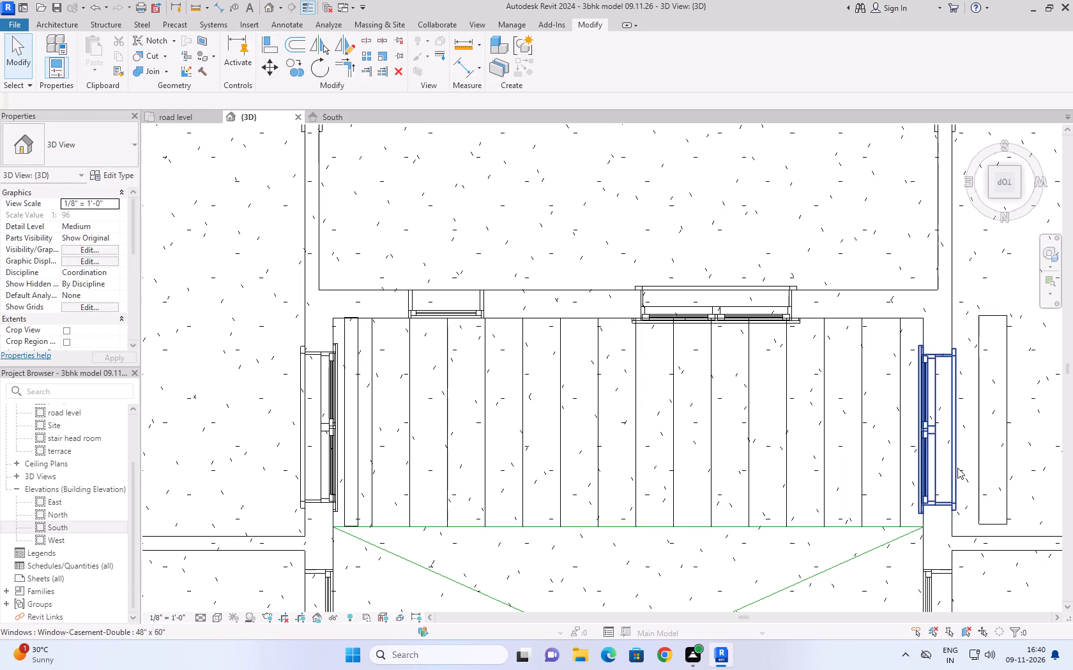
# Place an aligned dimension across the width of the narrowed east-end casework member, just beyond its south end.
pyautogui.moveTo(973, 443); pyautogui.dragTo(841, 440, button='middle')
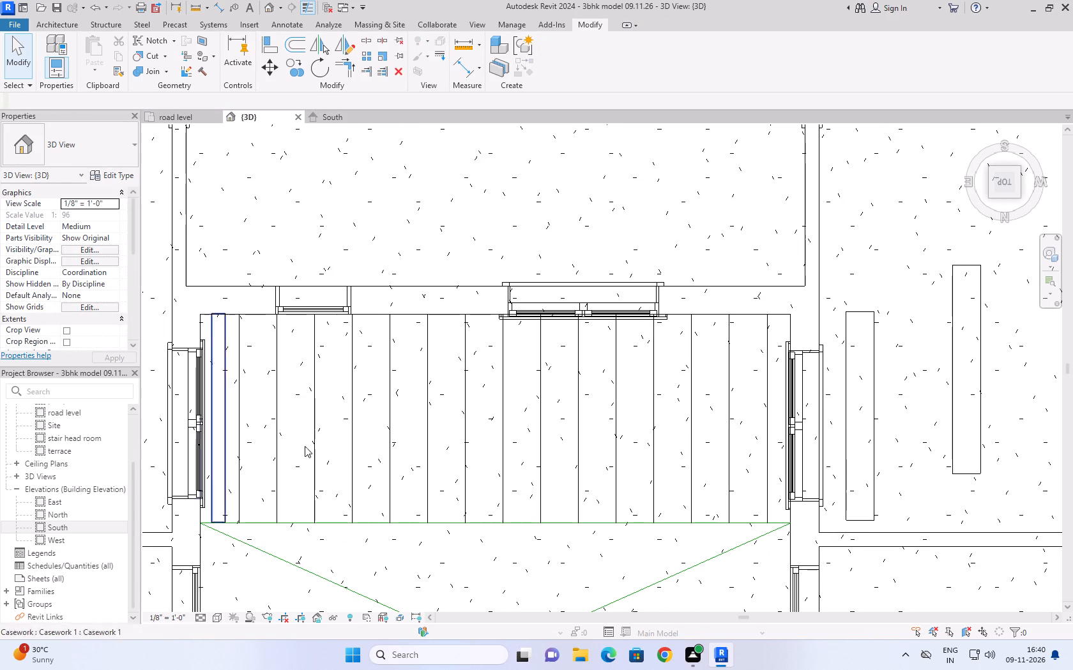
pyautogui.scroll(-2, 400, 397)
pyautogui.scroll(4, 165, 495)
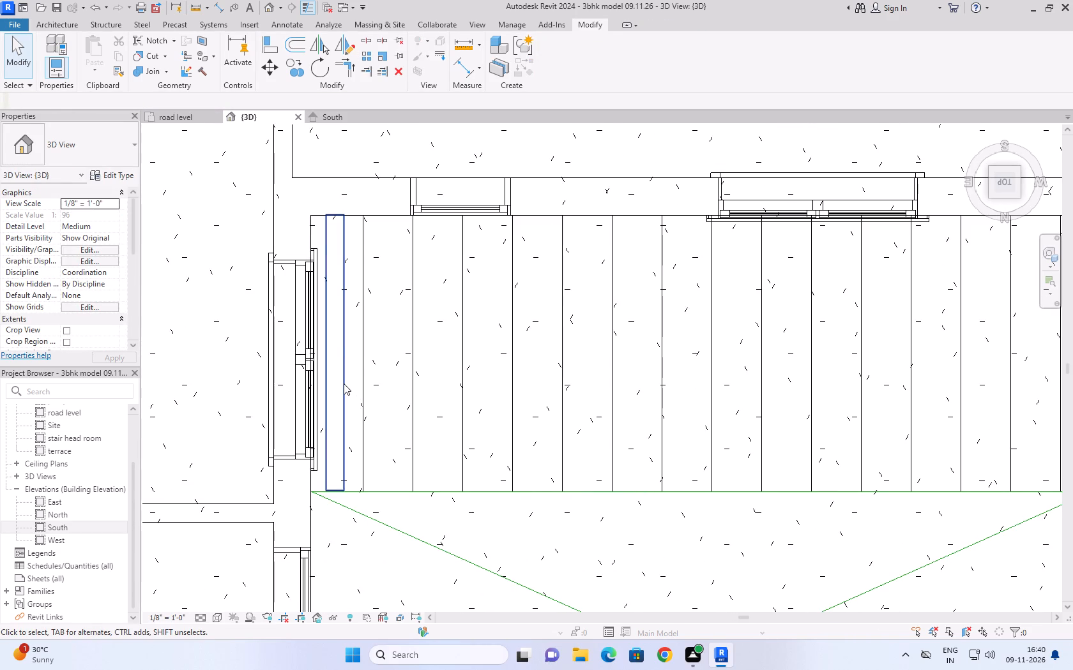
pyautogui.click(344, 383)
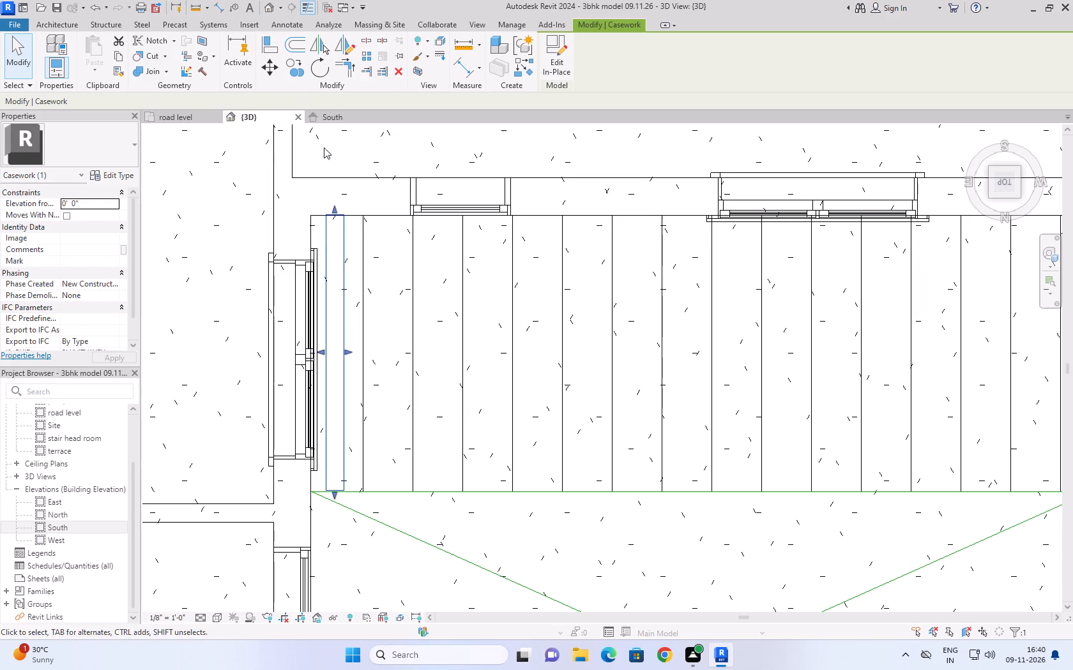
pyautogui.write('di')
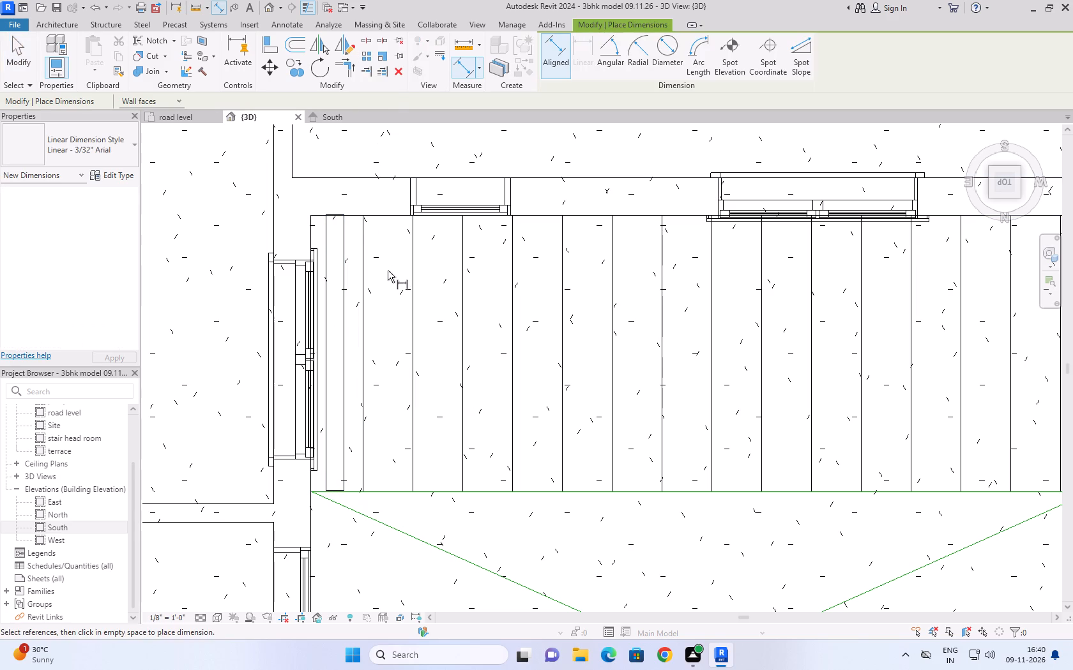
pyautogui.scroll(2, 328, 493)
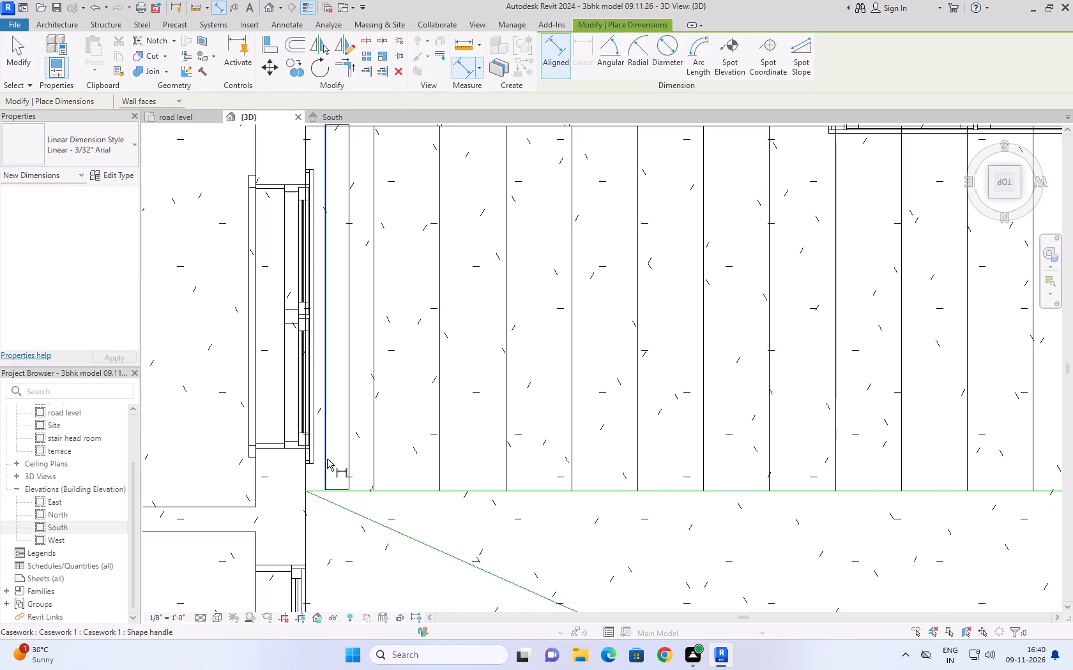
pyautogui.click(327, 456)
pyautogui.scroll(-3, 331, 456)
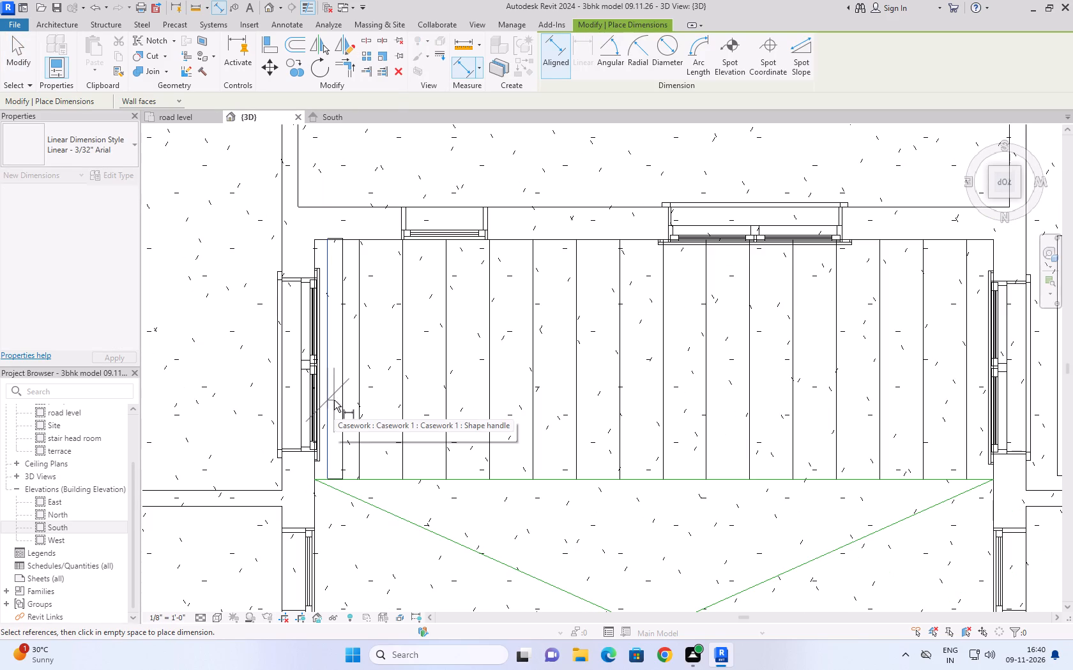
pyautogui.press('Escape')
pyautogui.scroll(-4, 334, 399)
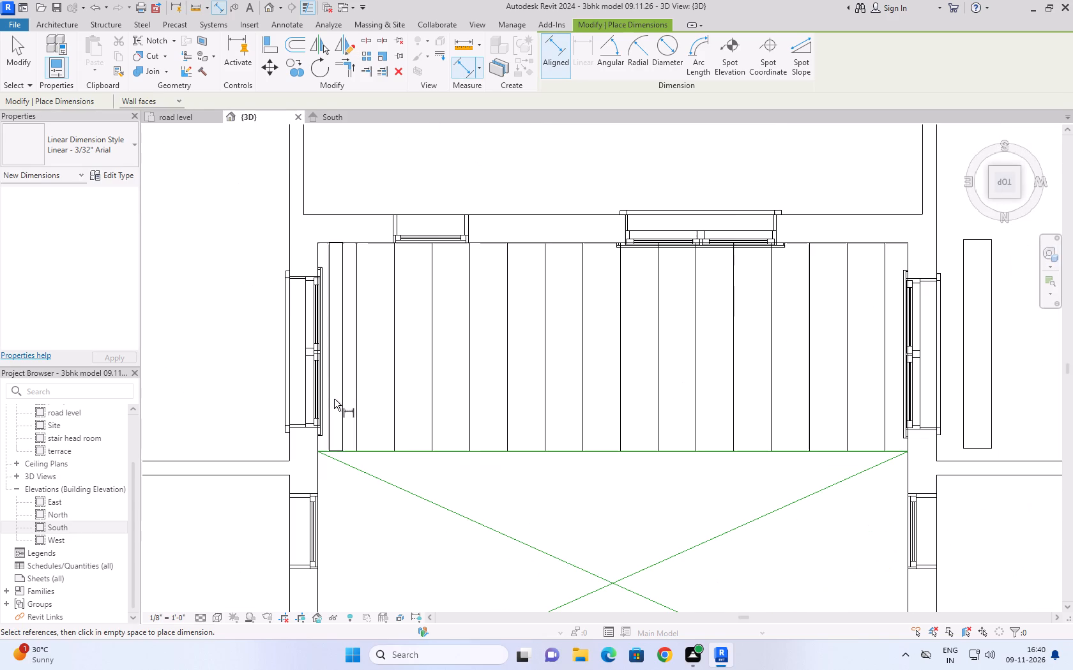
pyautogui.click(342, 323)
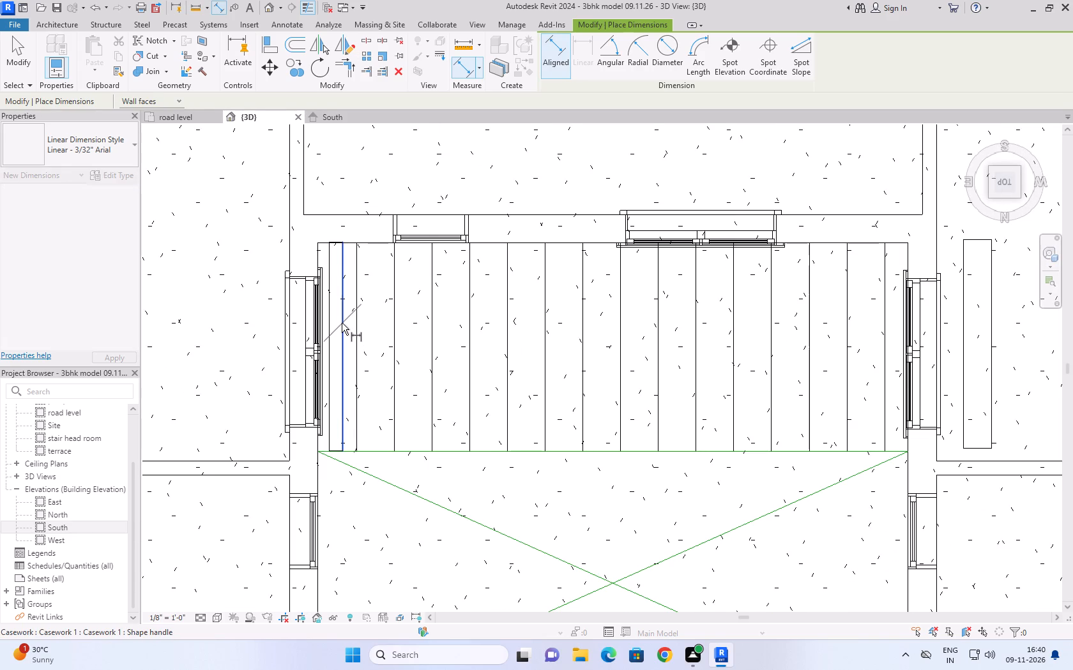
pyautogui.press('Escape')
pyautogui.scroll(5, 342, 323)
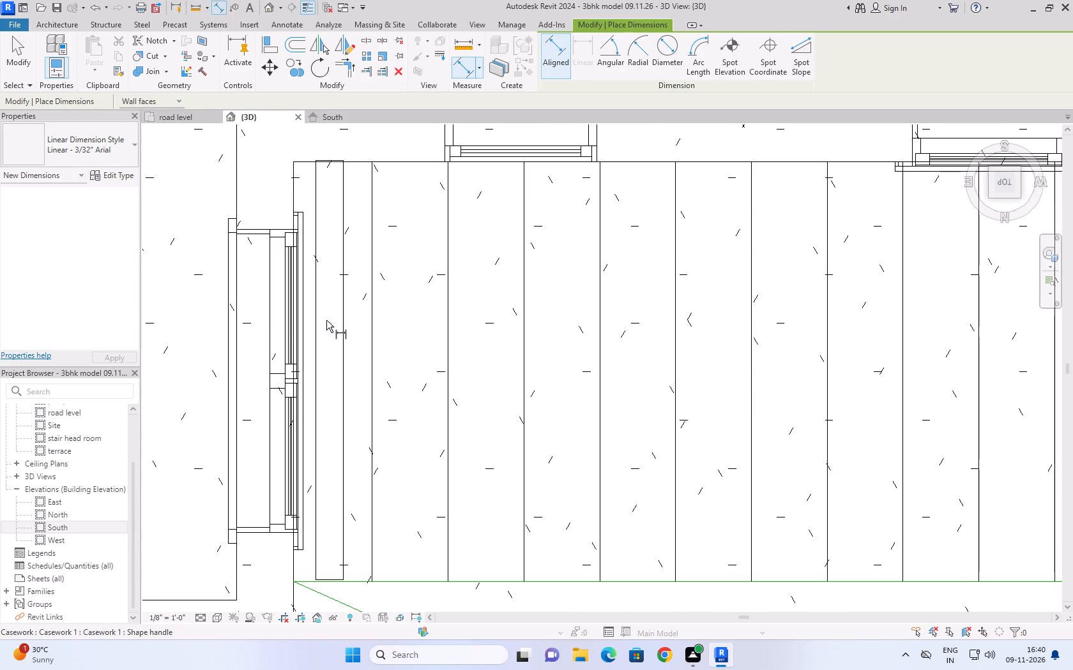
pyautogui.click(317, 315)
pyautogui.click(342, 303)
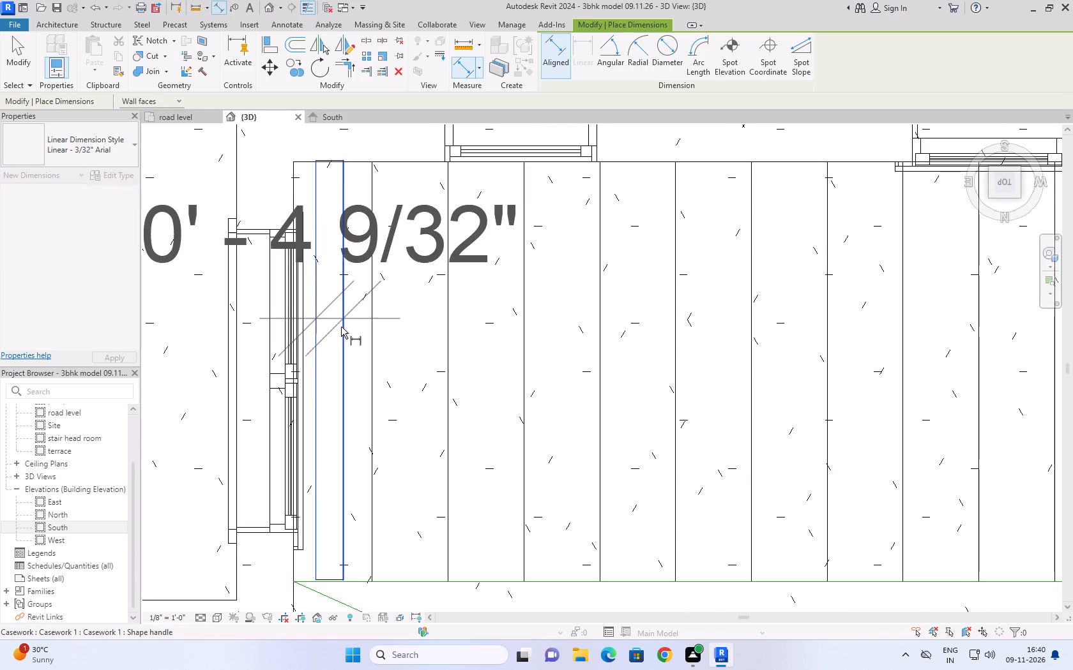
pyautogui.scroll(-7, 351, 355)
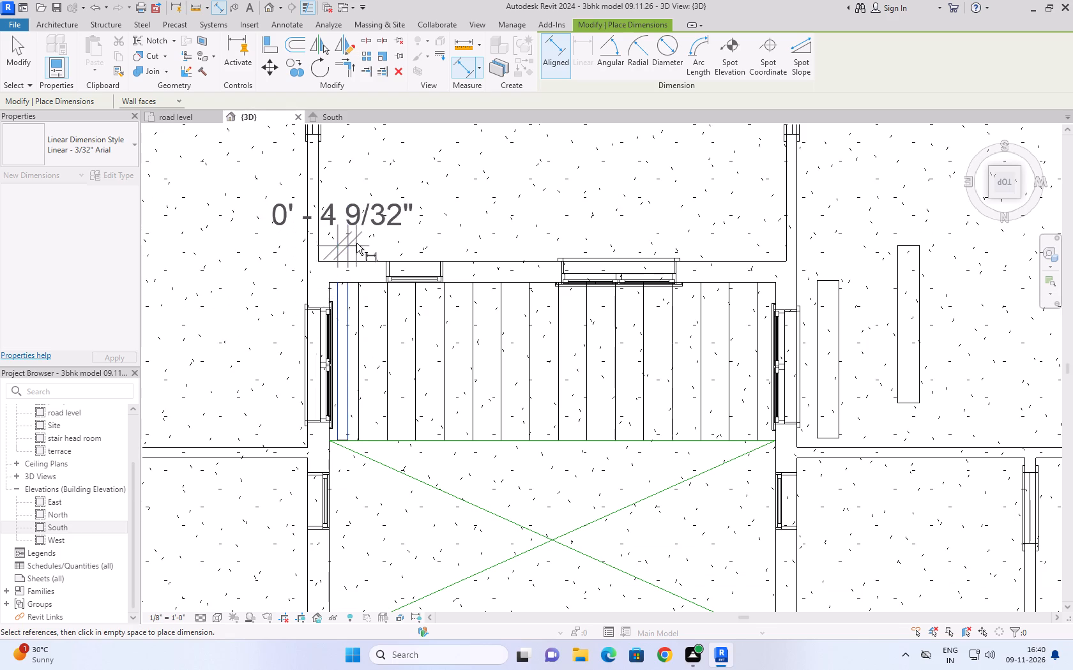
pyautogui.click(356, 241)
# Set the narrowed east-end casework member's width to 4" through its aligned dimension.
pyautogui.click(341, 208)
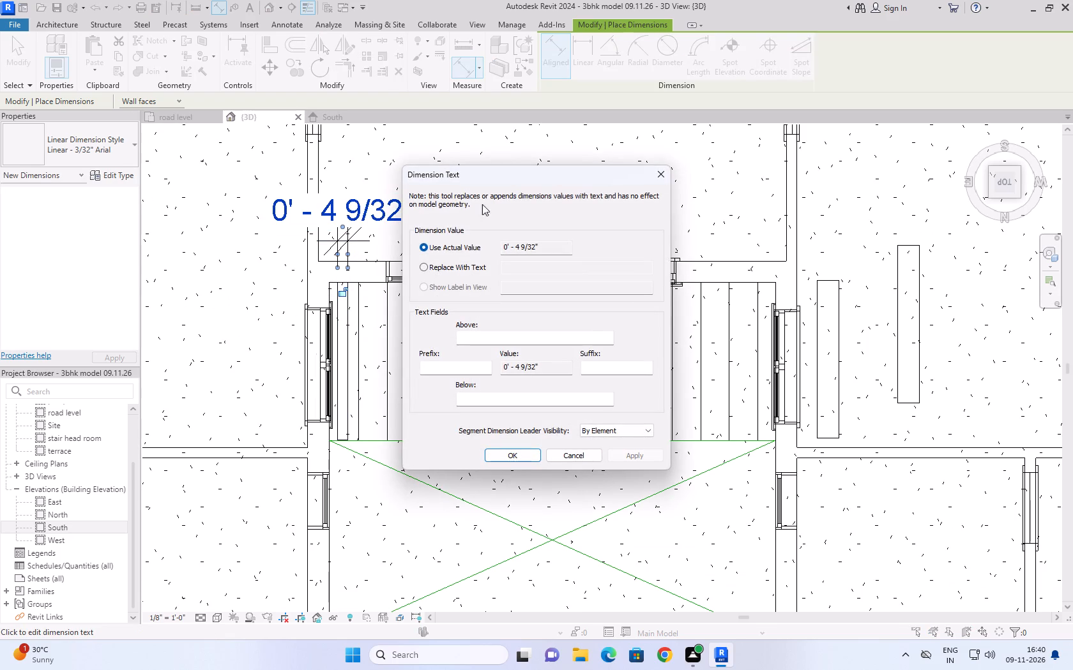
pyautogui.click(665, 173)
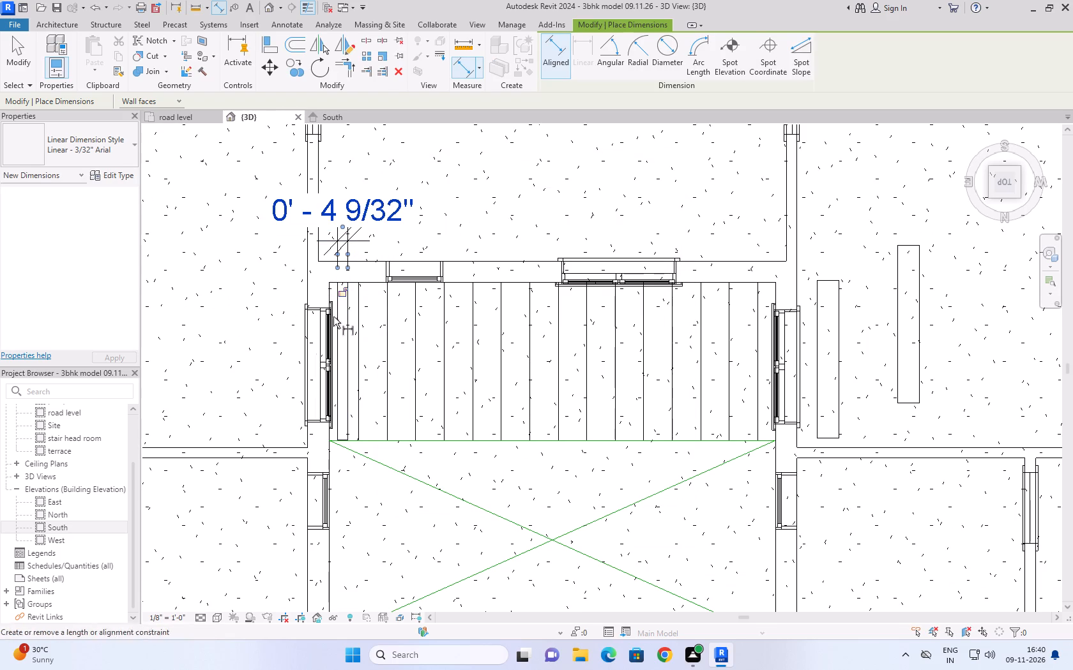
pyautogui.click(346, 317)
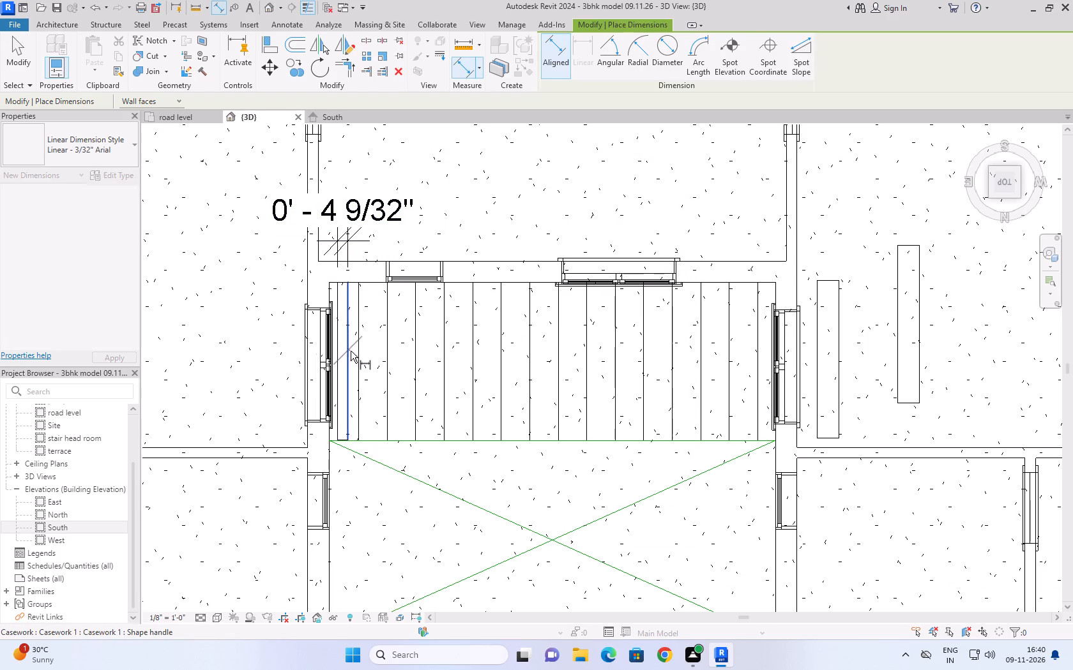
pyautogui.click(13, 51)
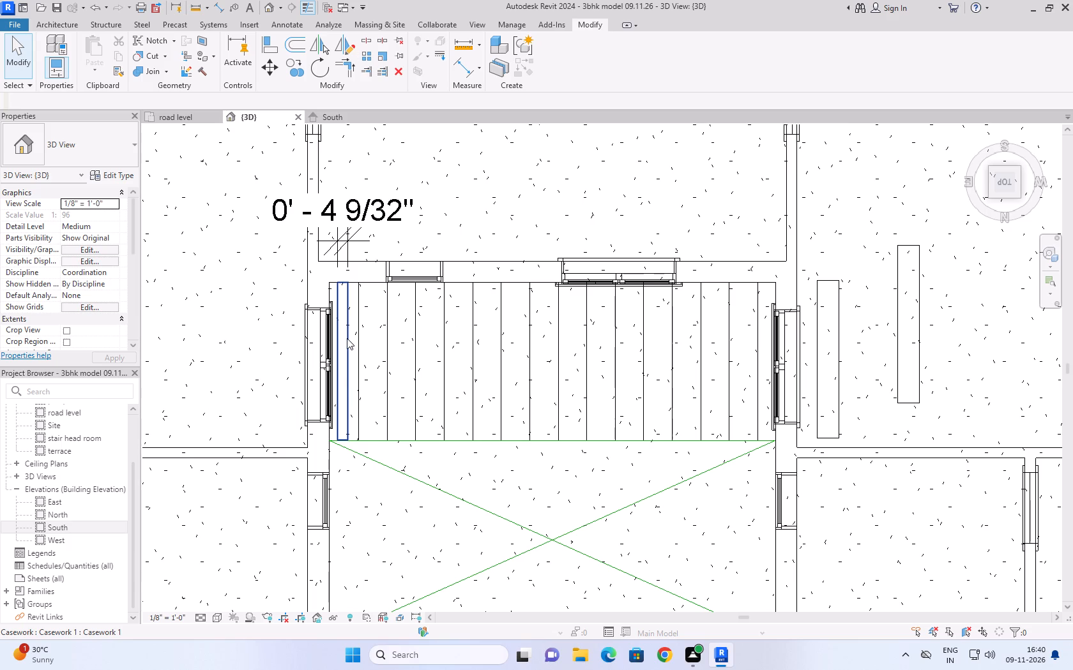
pyautogui.click(347, 338)
pyautogui.click(338, 220)
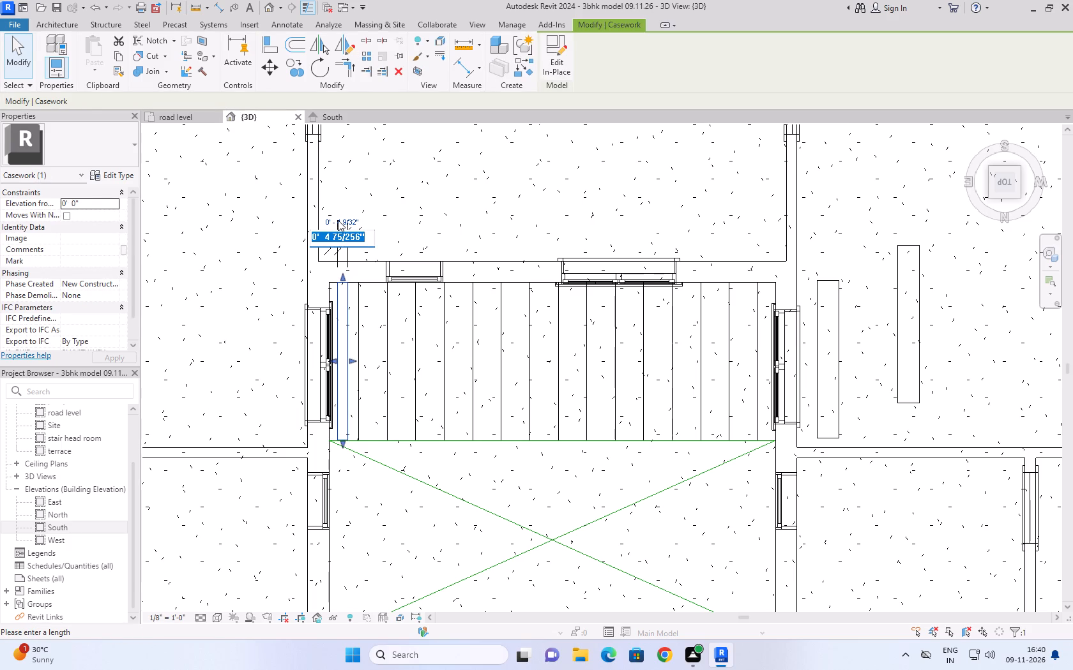
pyautogui.scroll(6, 338, 220)
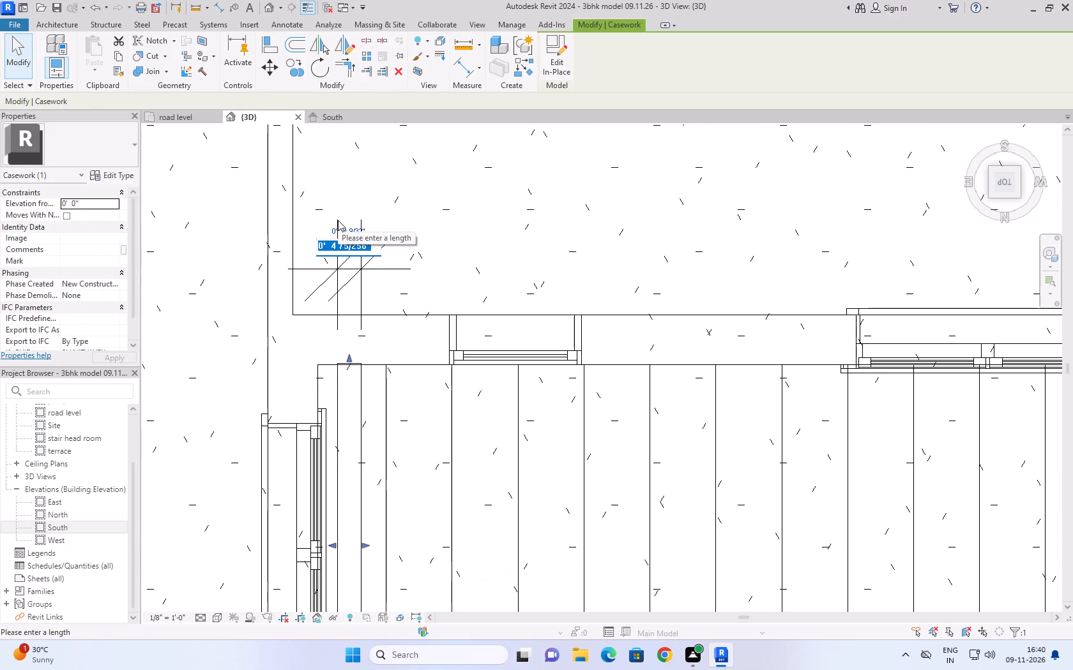
pyautogui.write("4''")
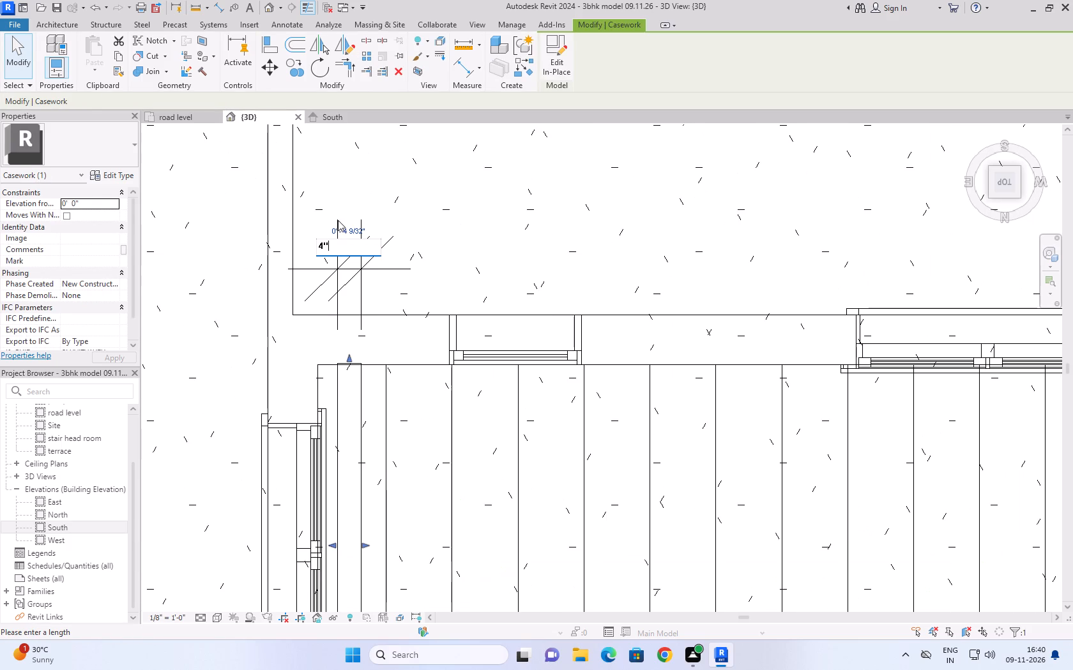
pyautogui.click(543, 204)
pyautogui.scroll(-2, 465, 206)
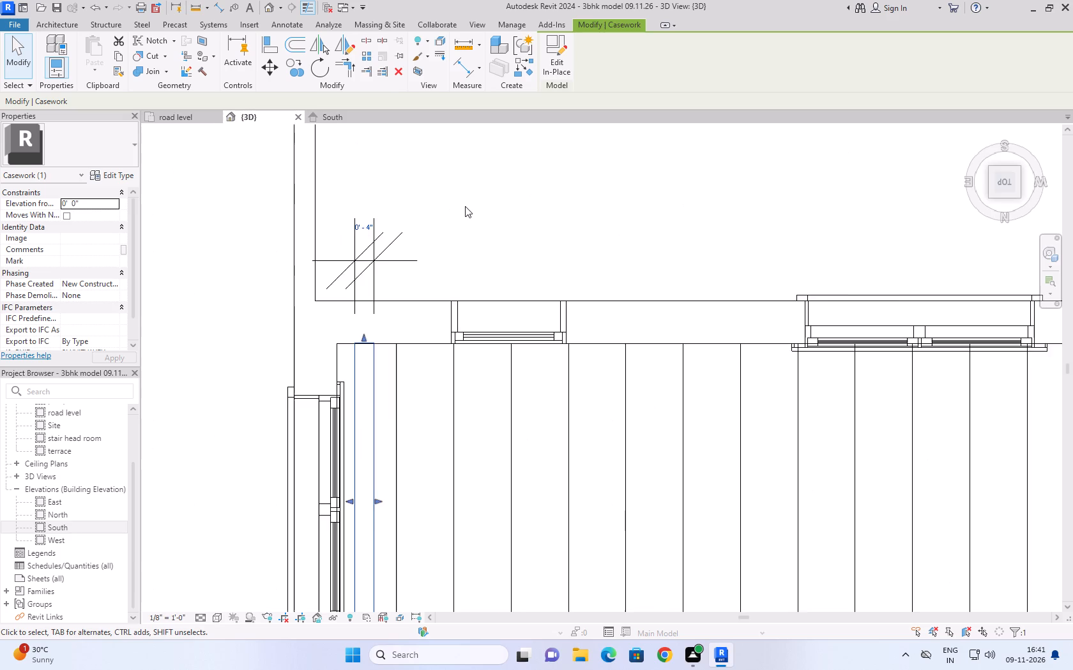
pyautogui.scroll(-4, 465, 206)
pyautogui.click(453, 493)
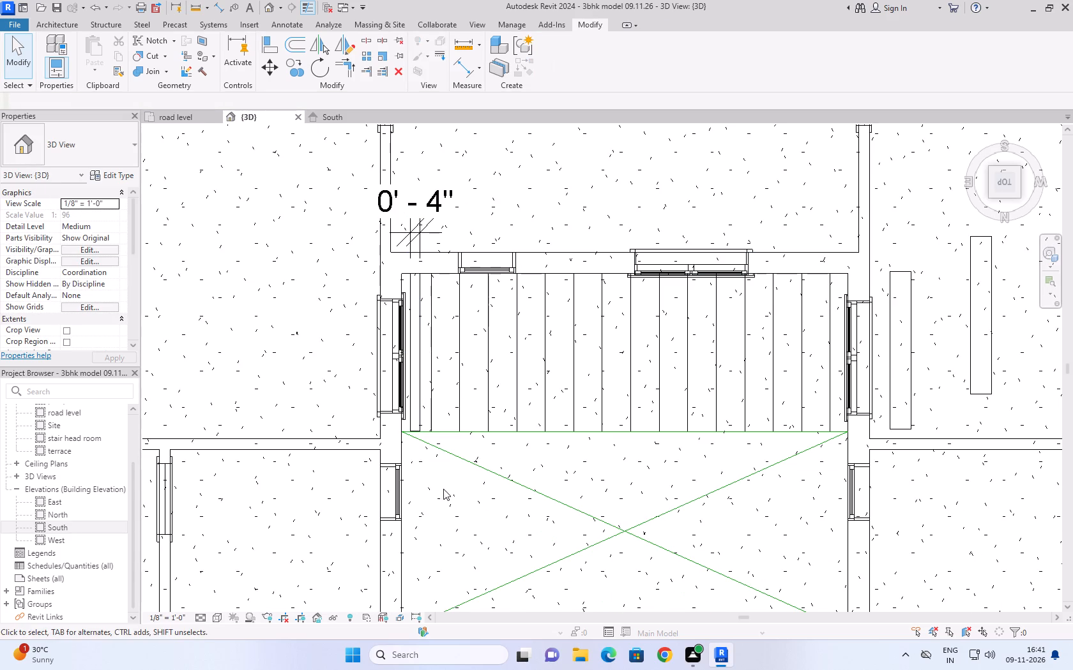
# Align the 4" casework member's south end with the inner face of the room's south wall.
pyautogui.scroll(7, 411, 433)
pyautogui.click(417, 426)
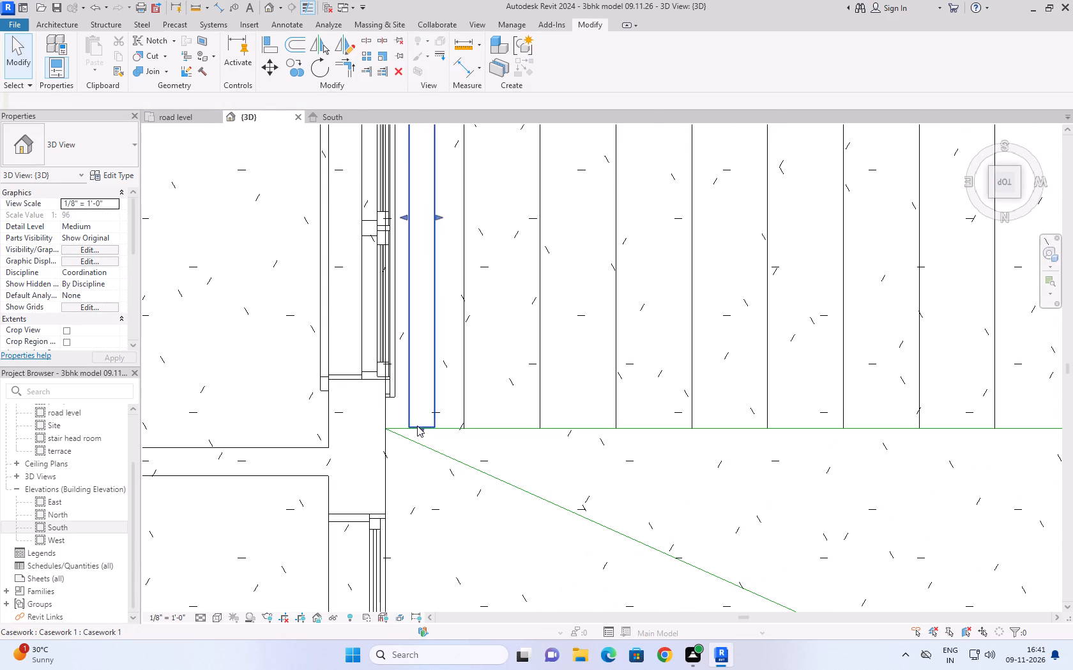
pyautogui.scroll(-4, 449, 484)
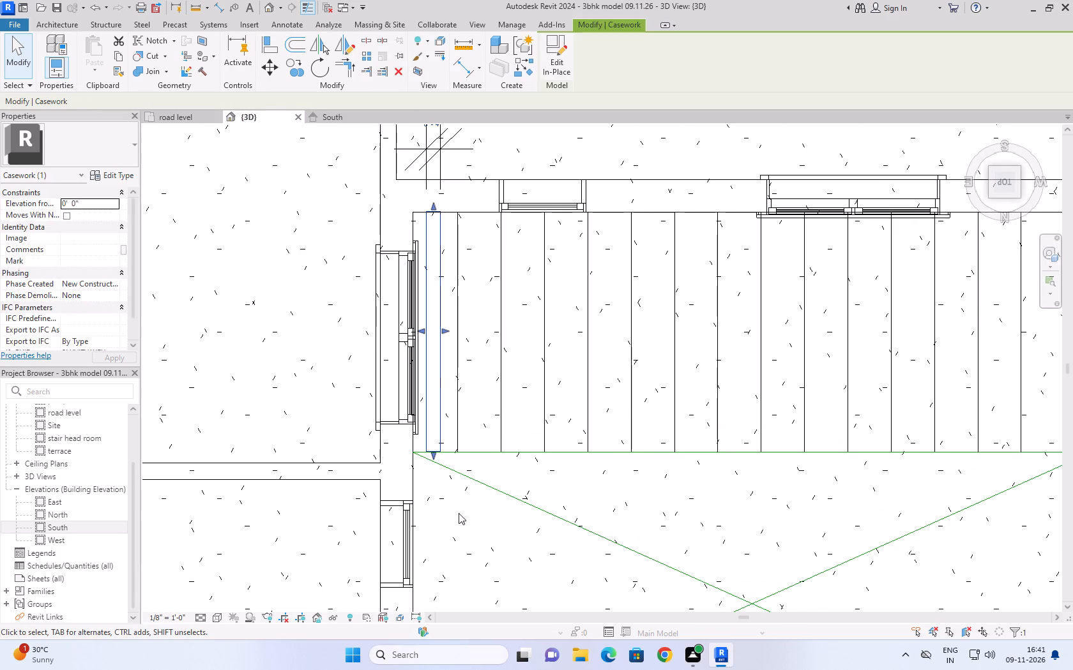
pyautogui.click(459, 513)
pyautogui.scroll(6, 431, 199)
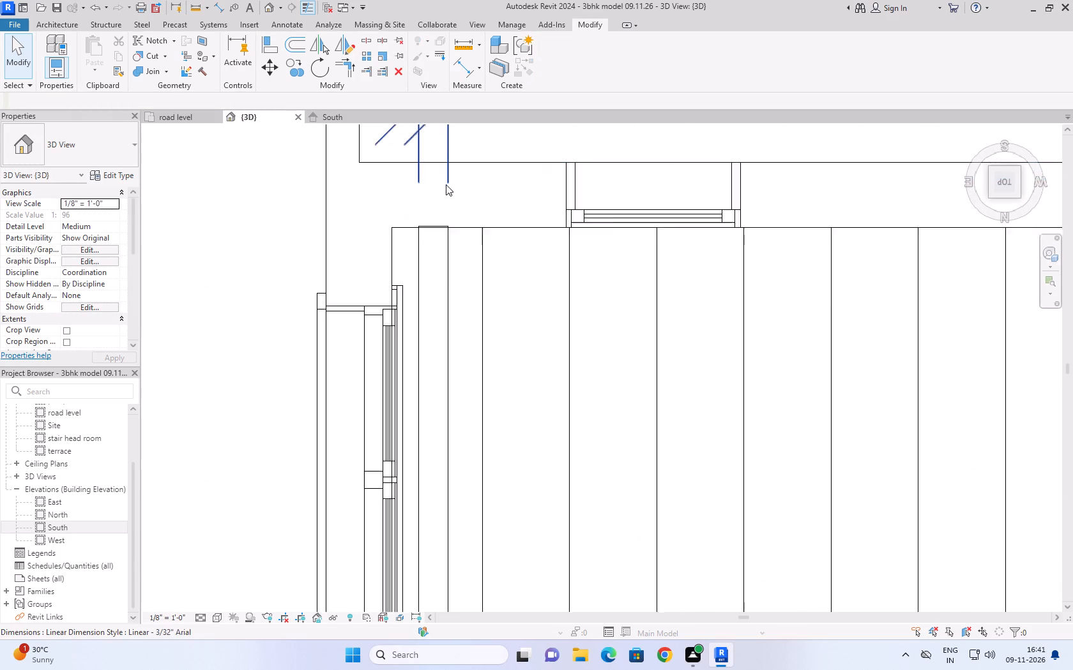
pyautogui.scroll(1, 446, 184)
pyautogui.write('al')
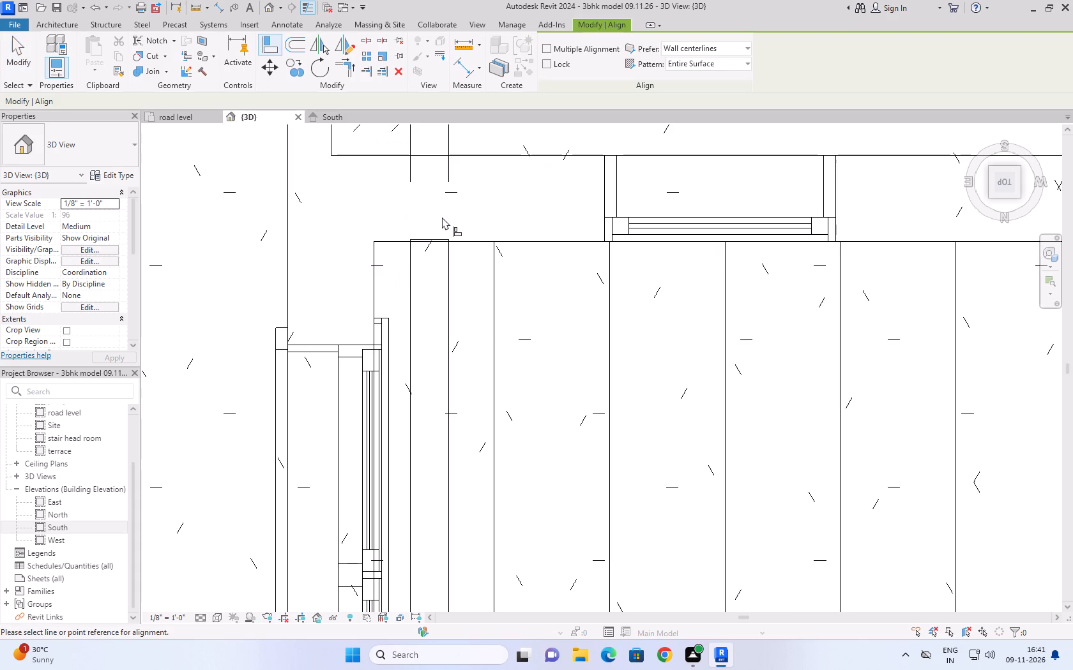
pyautogui.click(481, 242)
pyautogui.click(443, 238)
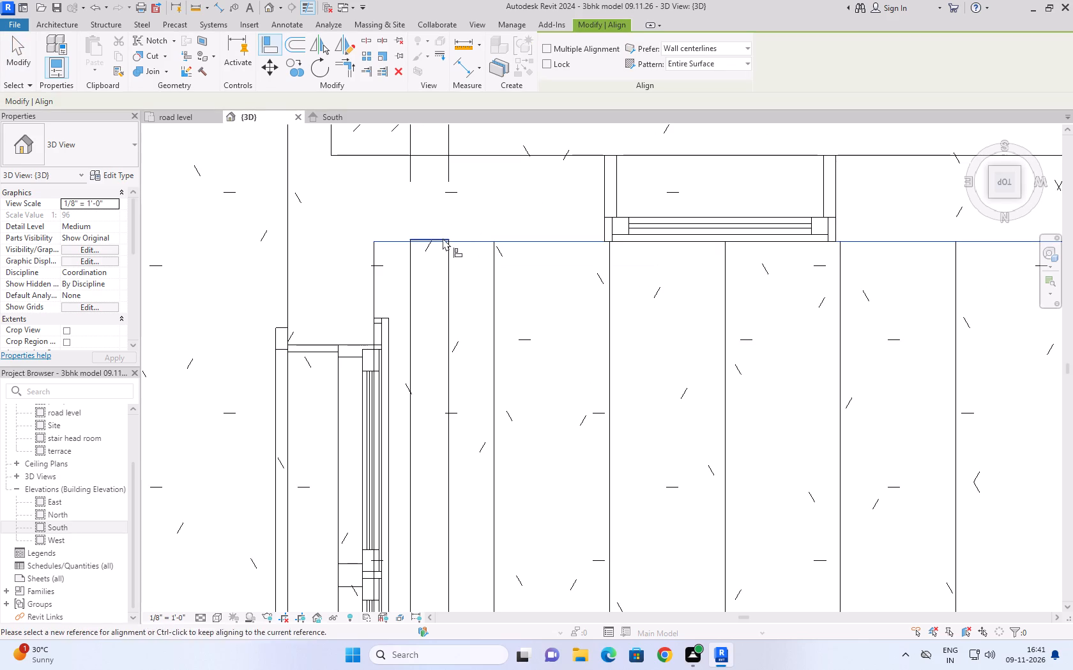
# Stretch the 4" casework member's north end to meet the green boundary line.
pyautogui.scroll(-6, 518, 200)
pyautogui.scroll(3, 480, 518)
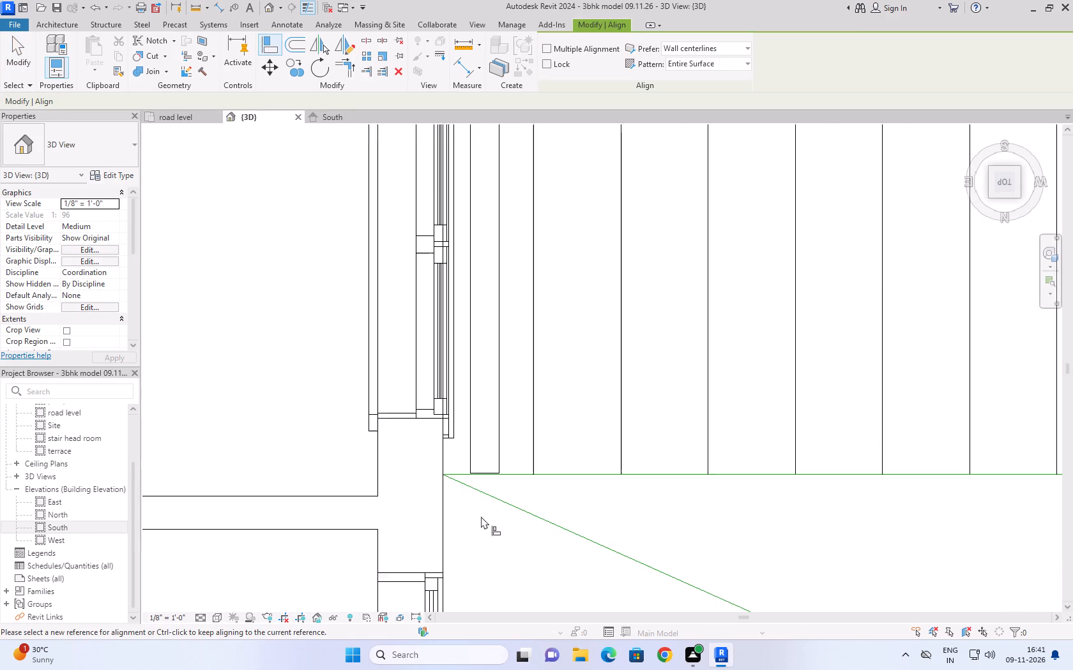
pyautogui.scroll(6, 481, 516)
pyautogui.scroll(-4, 499, 458)
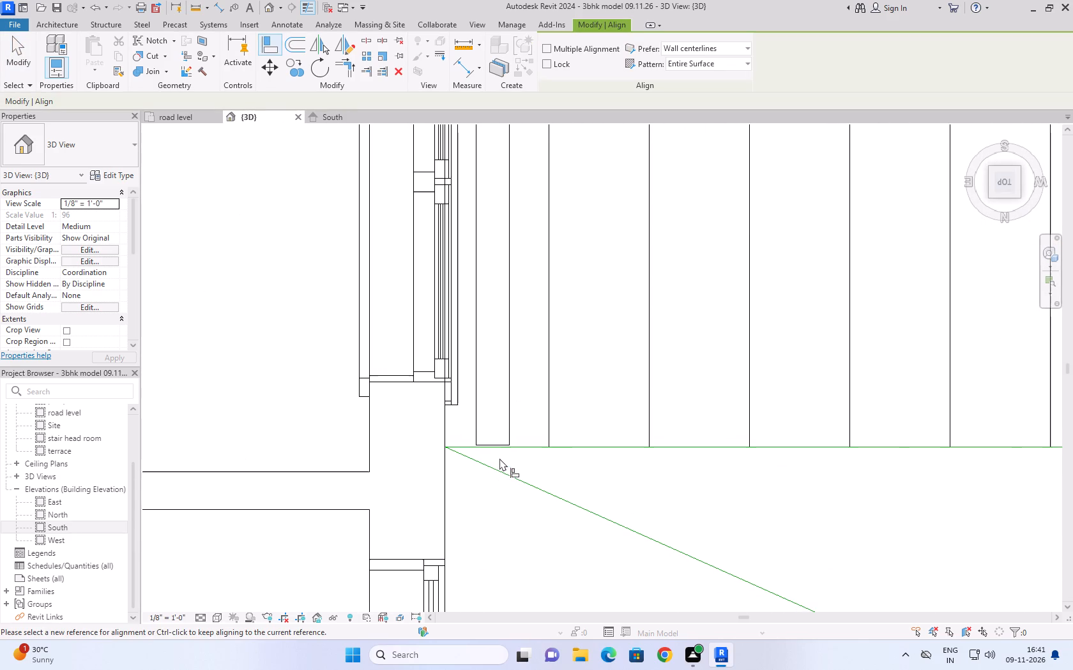
pyautogui.click(15, 49)
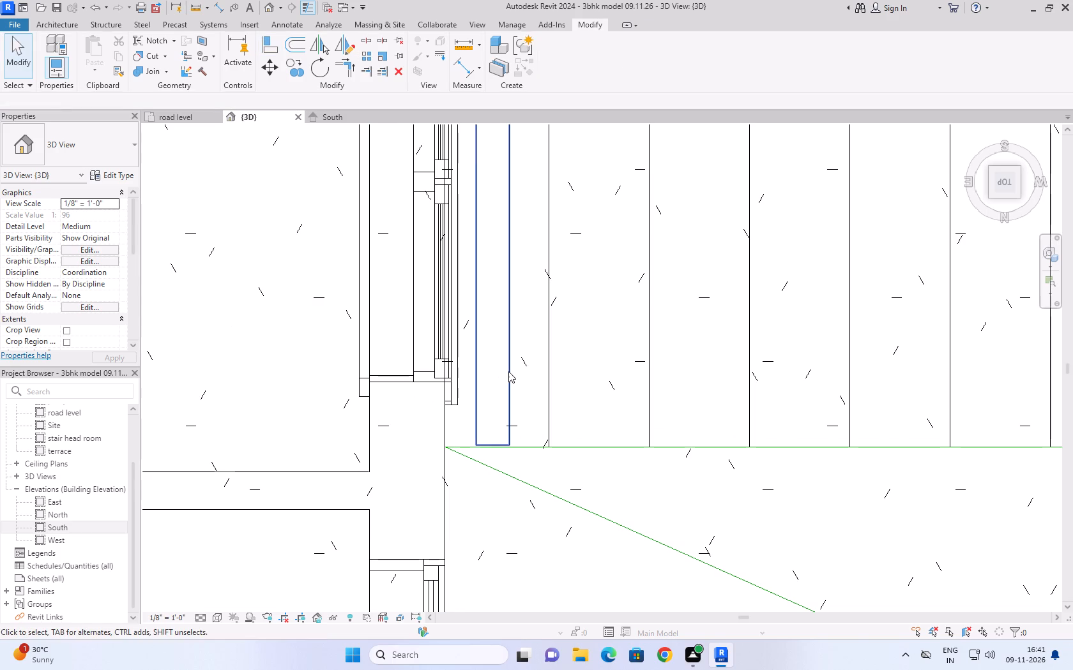
pyautogui.click(508, 371)
pyautogui.scroll(13, 499, 450)
pyautogui.middleClick(499, 450)
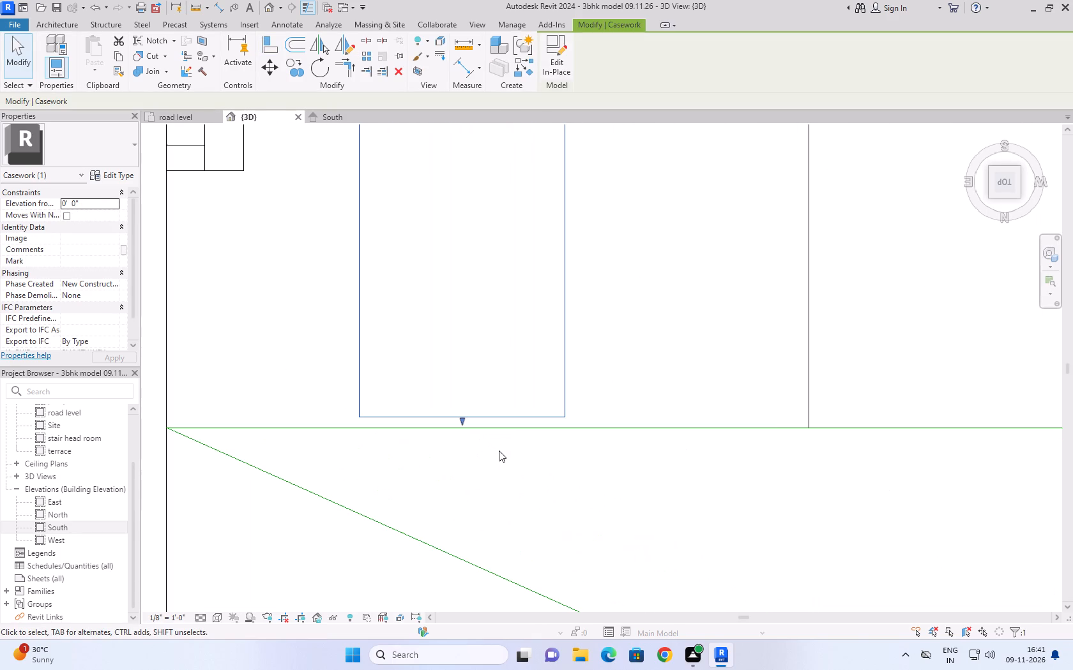
pyautogui.click(463, 422)
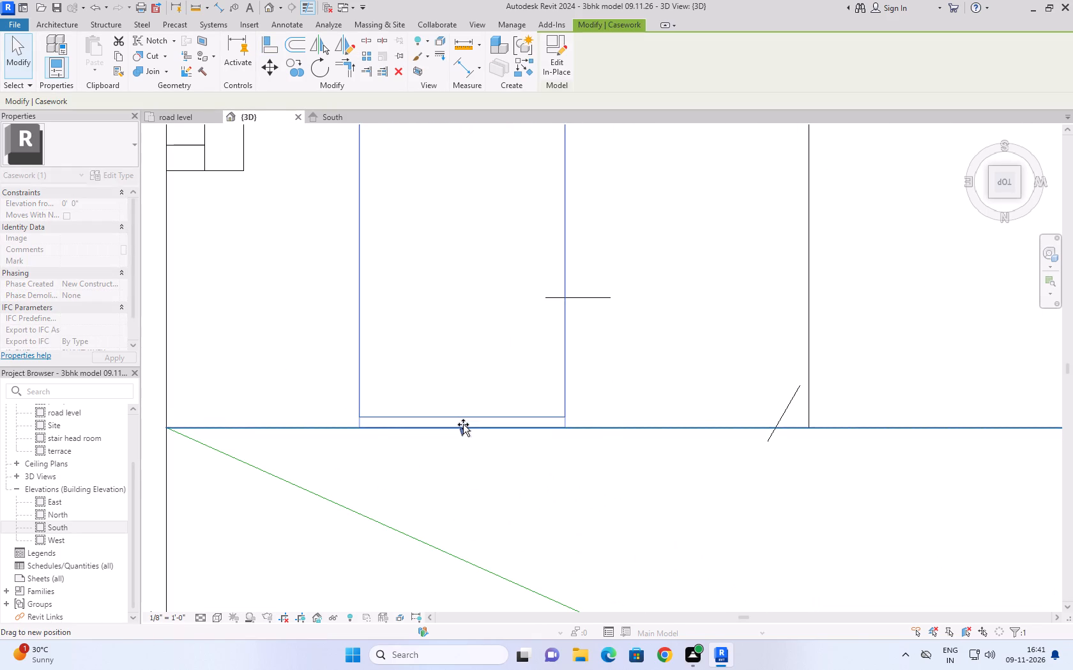
pyautogui.click(477, 486)
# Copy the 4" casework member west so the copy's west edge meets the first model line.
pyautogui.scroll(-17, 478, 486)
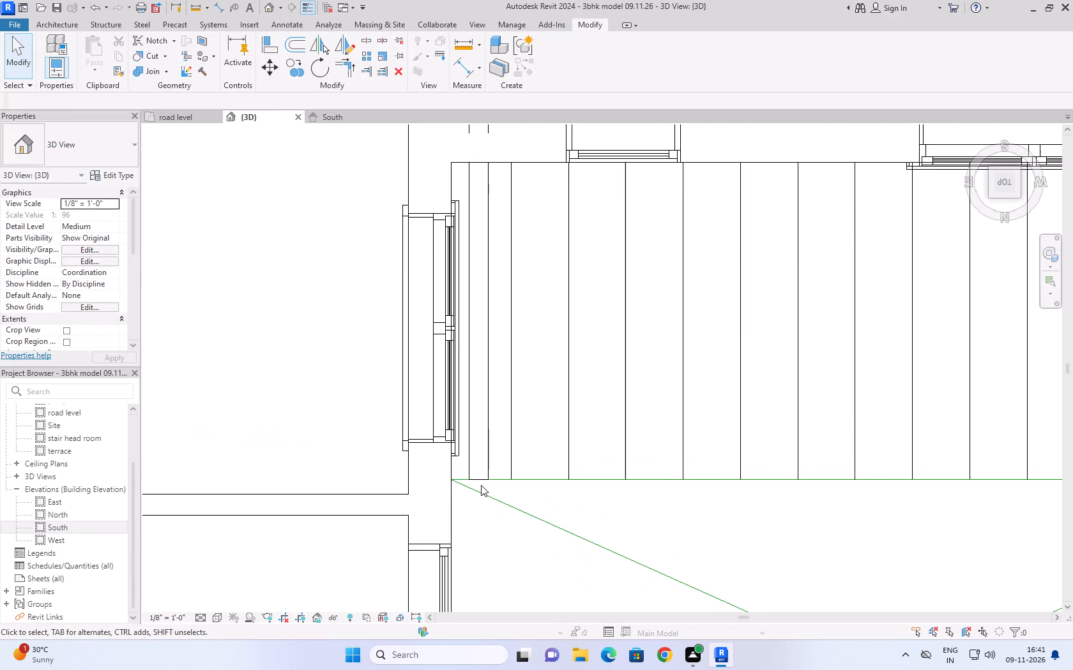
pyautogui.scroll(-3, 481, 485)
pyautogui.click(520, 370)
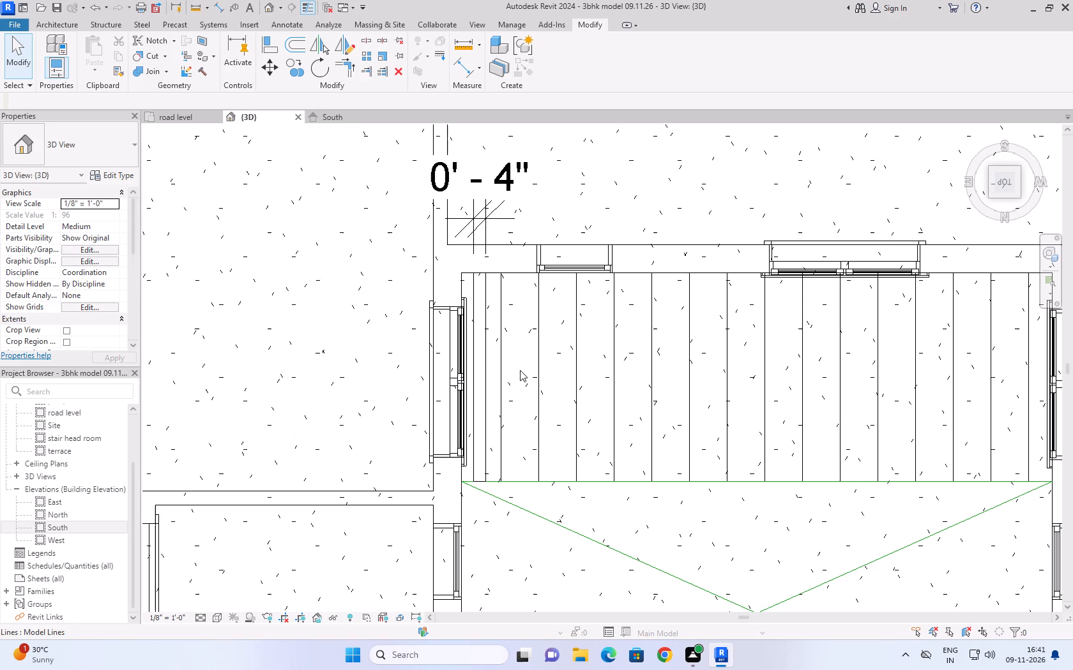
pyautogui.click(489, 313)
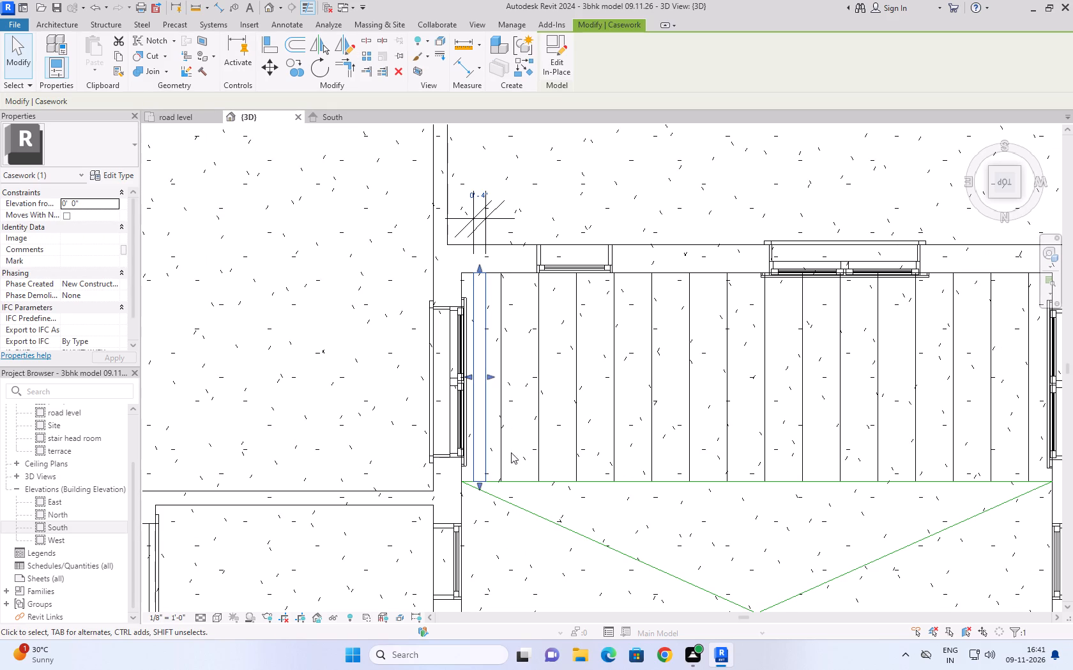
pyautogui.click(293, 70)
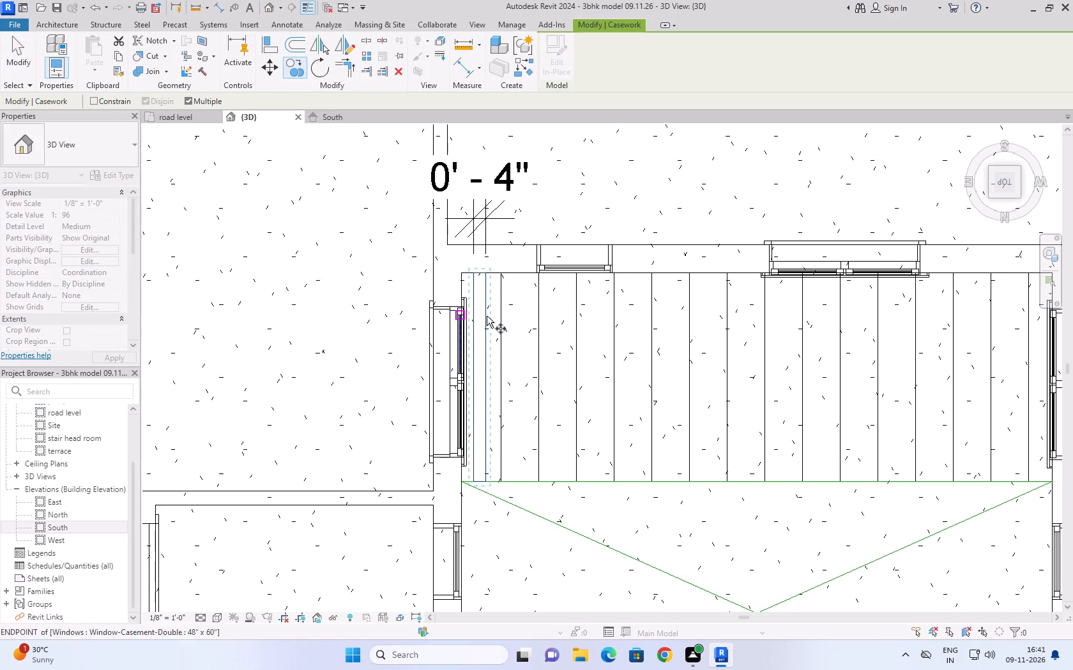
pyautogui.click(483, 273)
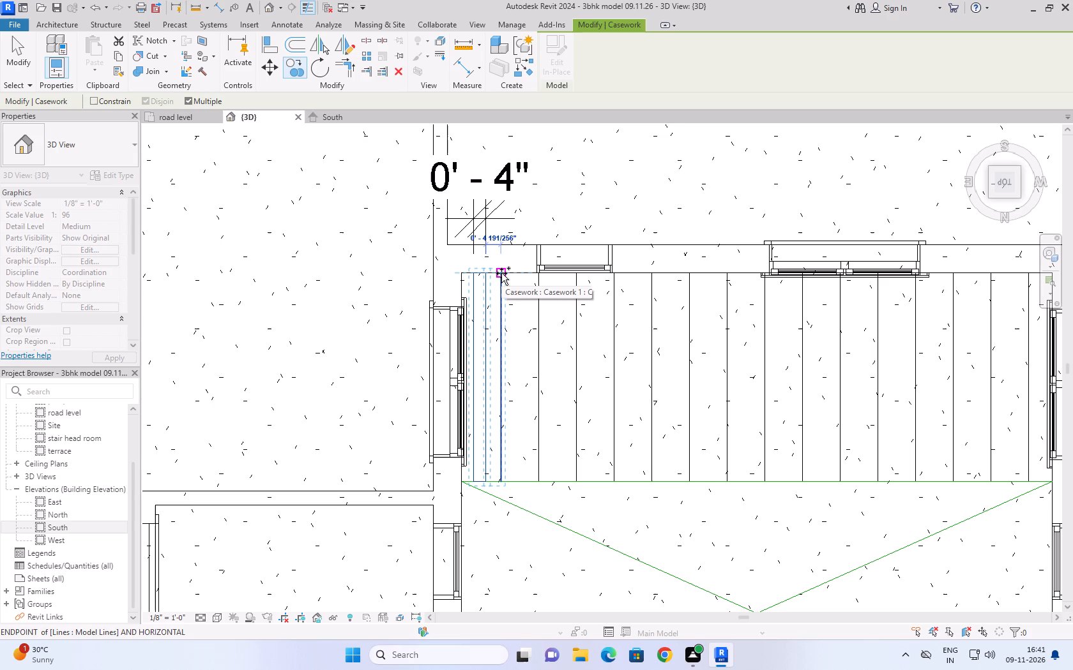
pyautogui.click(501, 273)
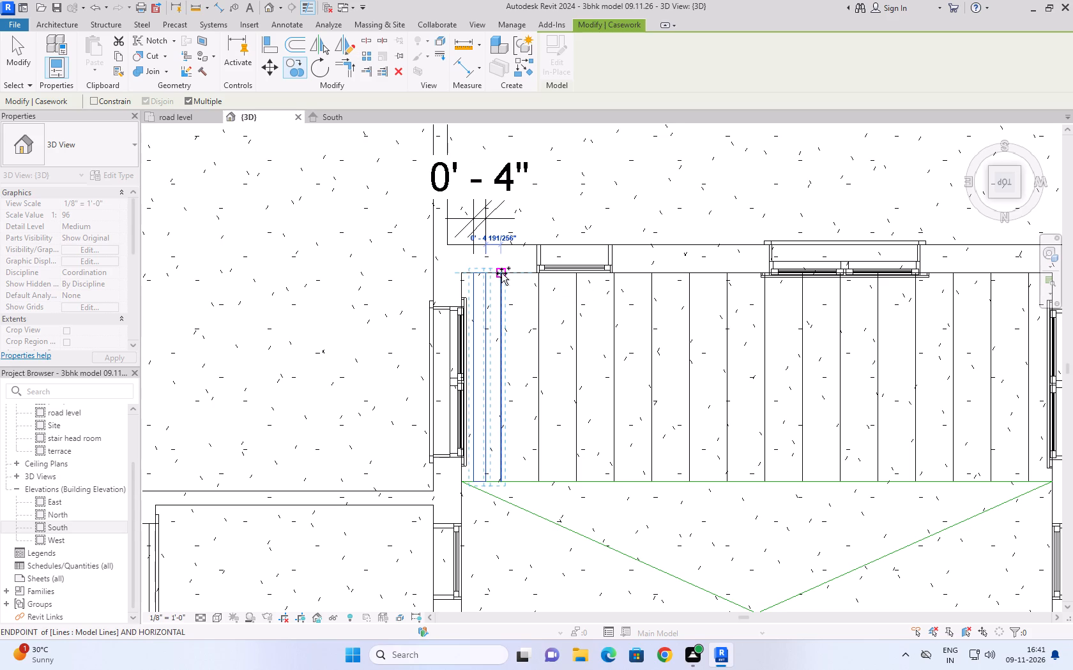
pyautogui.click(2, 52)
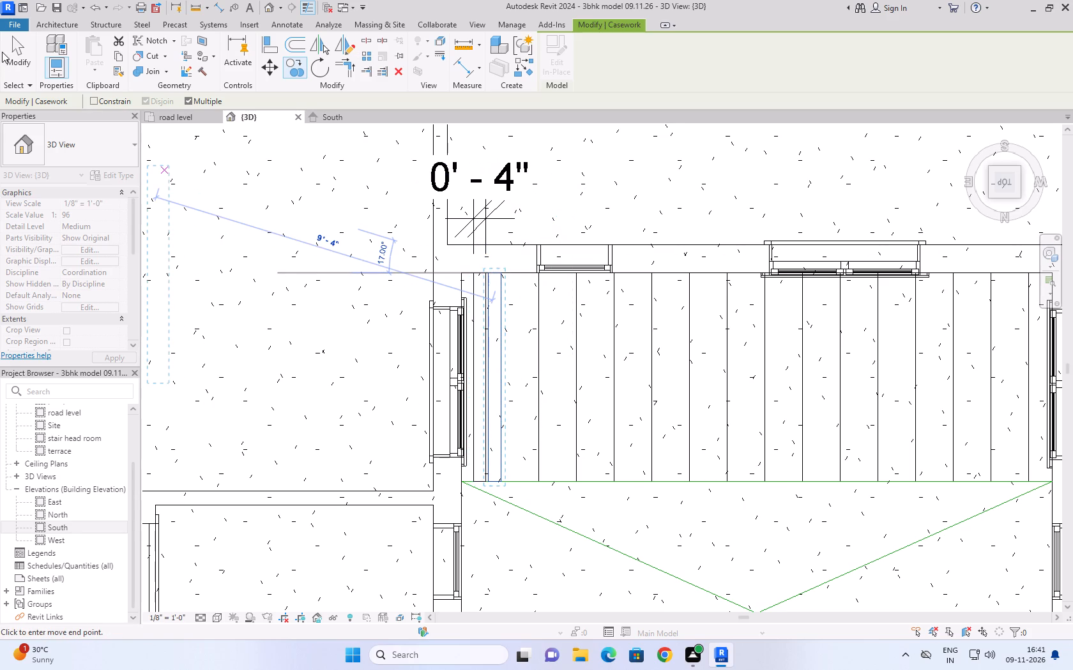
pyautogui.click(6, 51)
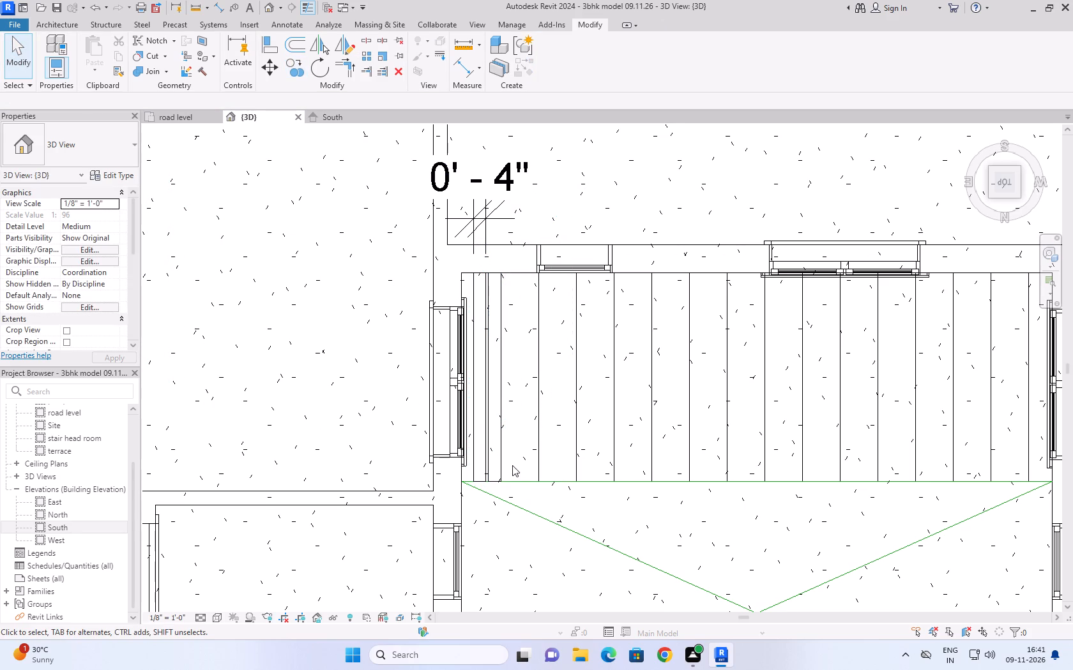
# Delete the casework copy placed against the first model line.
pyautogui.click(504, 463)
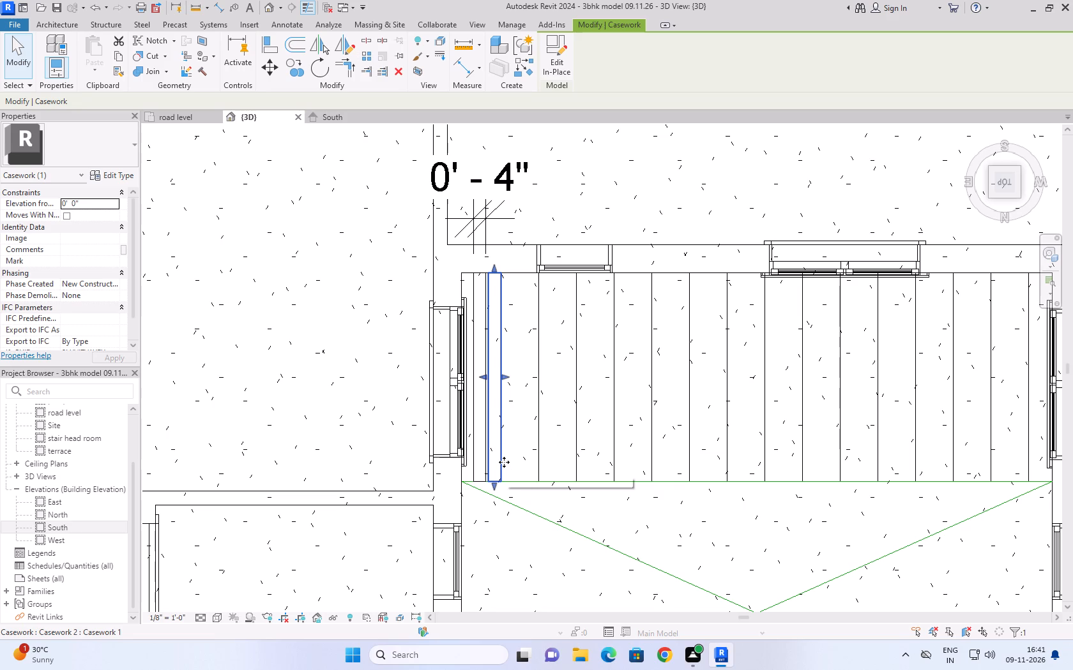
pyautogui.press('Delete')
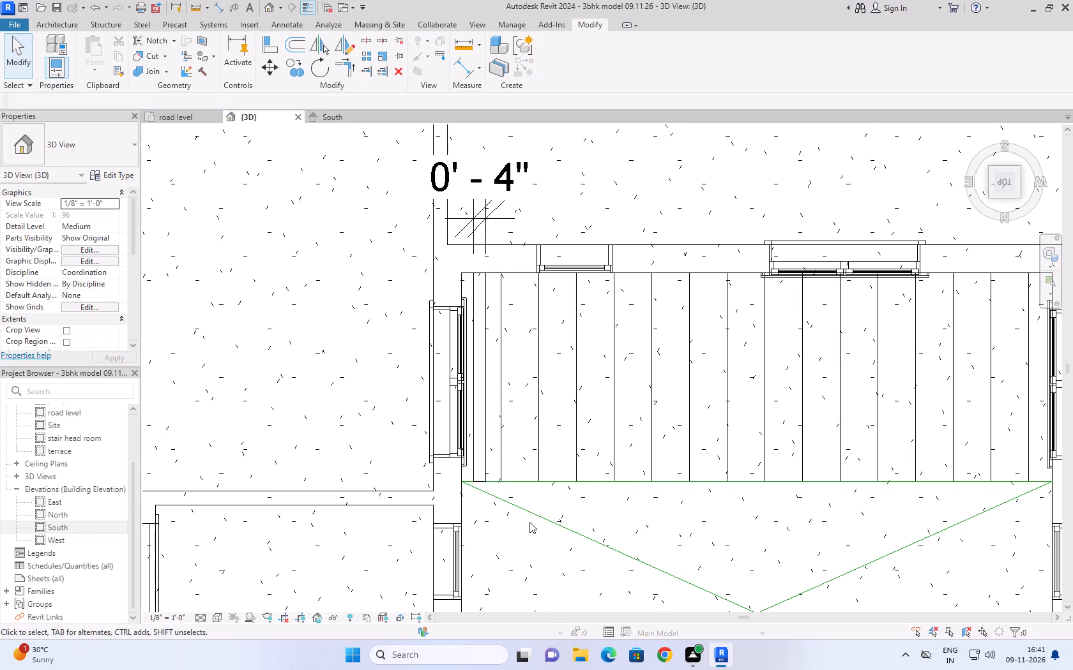
# Nudge the 4" casework member west until it is centred on the first model line.
pyautogui.scroll(-3, 540, 515)
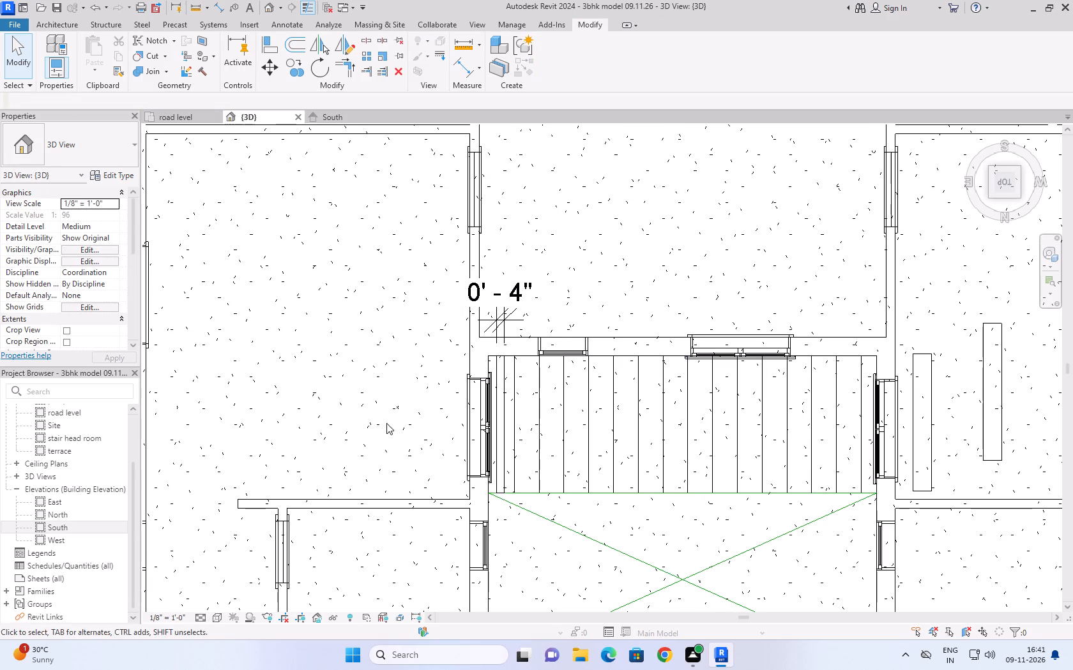
pyautogui.scroll(6, 504, 456)
pyautogui.click(506, 517)
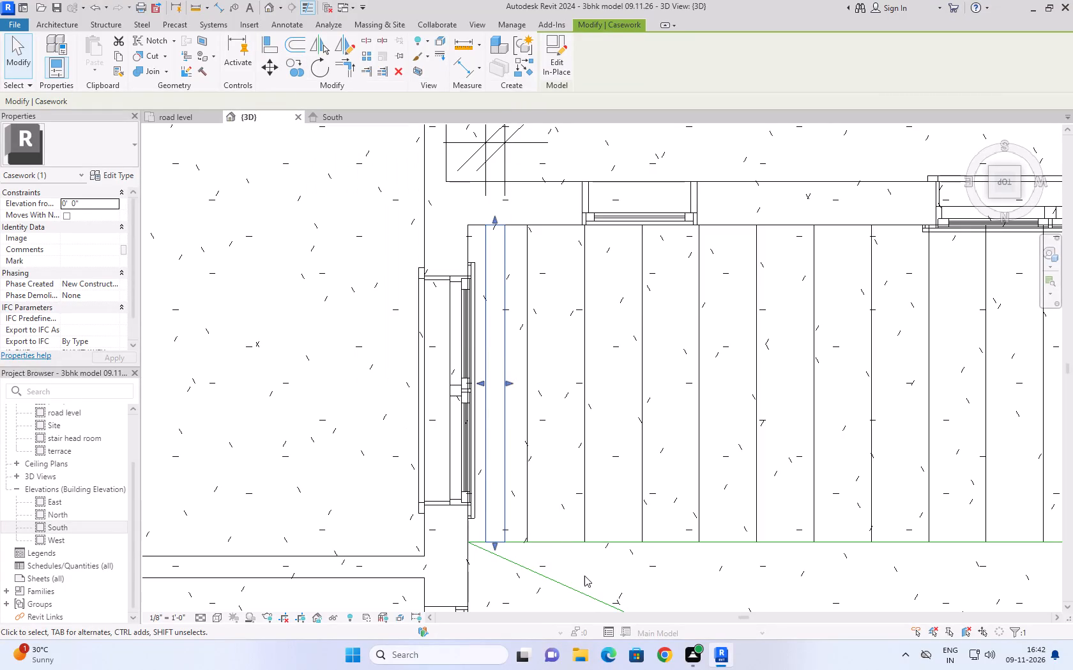
pyautogui.press('Right')
pyautogui.press('Right')
pyautogui.press('Right')
pyautogui.press('Right')
pyautogui.press('Right')
pyautogui.press('Right')
pyautogui.press('Right')
pyautogui.press('Right')
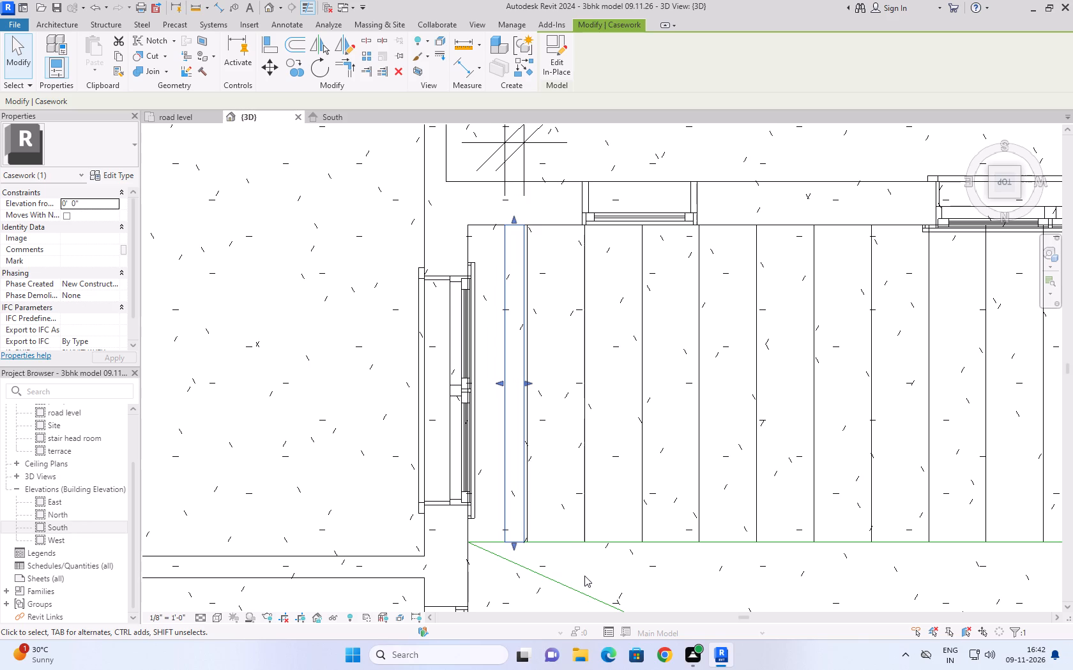
pyautogui.press('Right')
pyautogui.press('Right')
pyautogui.press('Right')
pyautogui.press('Right')
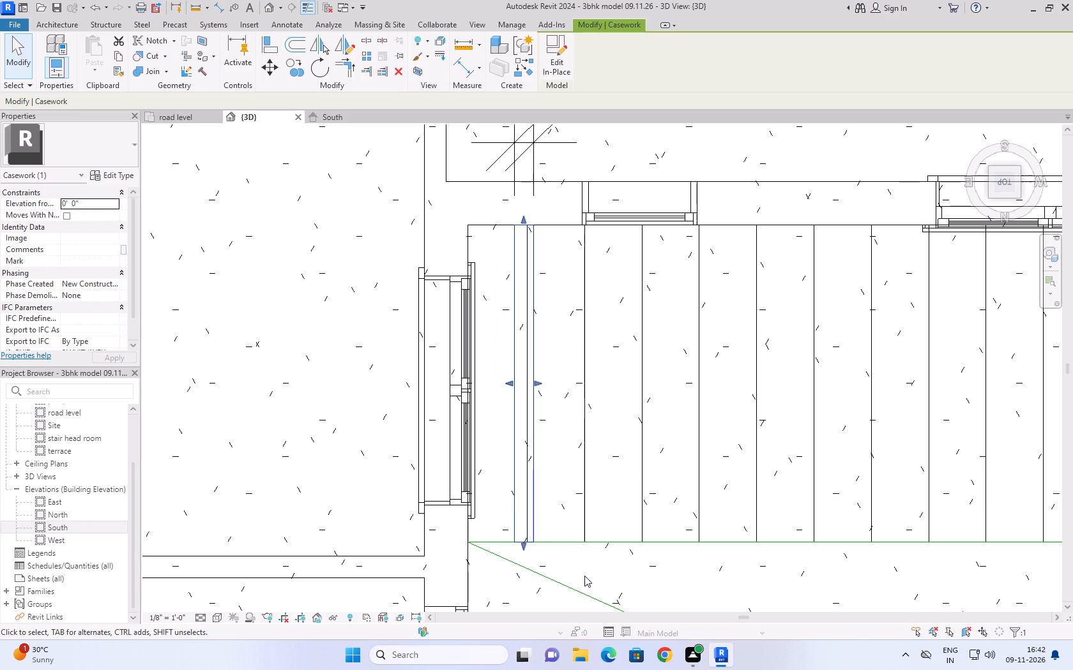
pyautogui.press('Right')
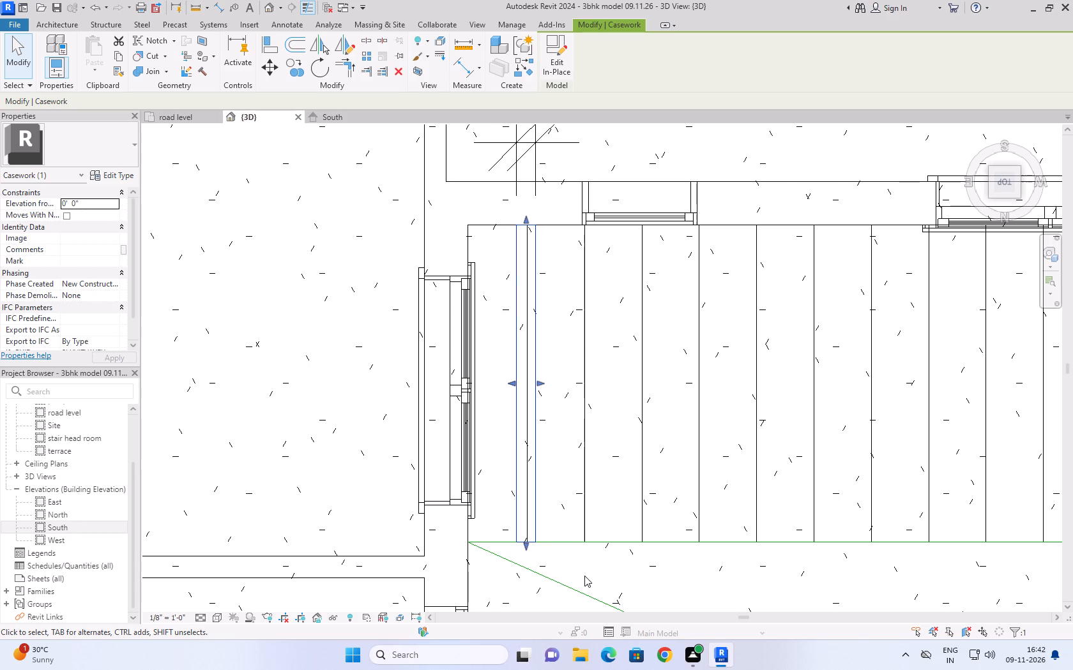
pyautogui.press('Right')
pyautogui.press('Left')
# Fine-tune the 4" casework member's position with small east-west nudges so it stays centred on the first model line.
pyautogui.scroll(5, 584, 576)
pyautogui.scroll(1, 506, 438)
pyautogui.moveTo(517, 450); pyautogui.dragTo(534, 556, button='middle')
pyautogui.scroll(-2, 534, 556)
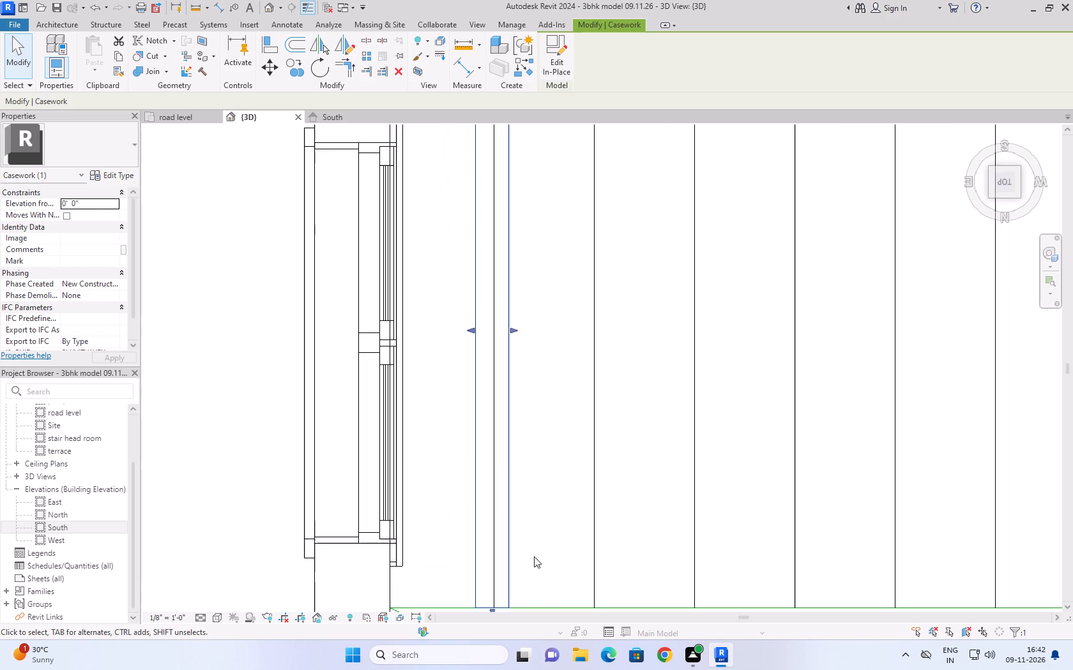
pyautogui.scroll(-2, 534, 556)
pyautogui.press('Right')
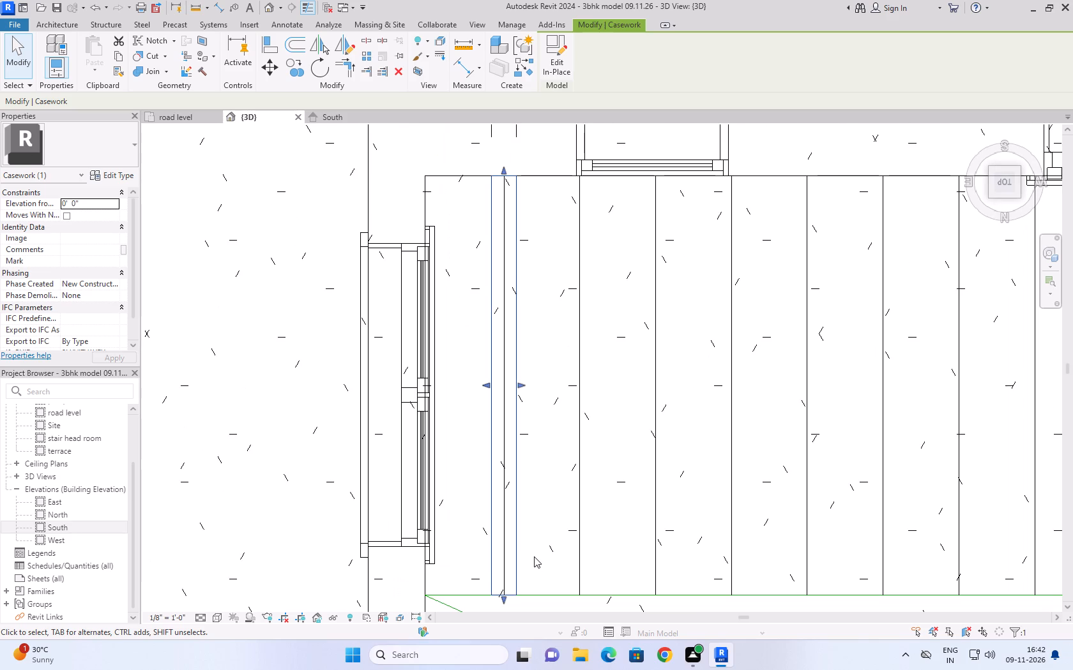
pyautogui.press('Right')
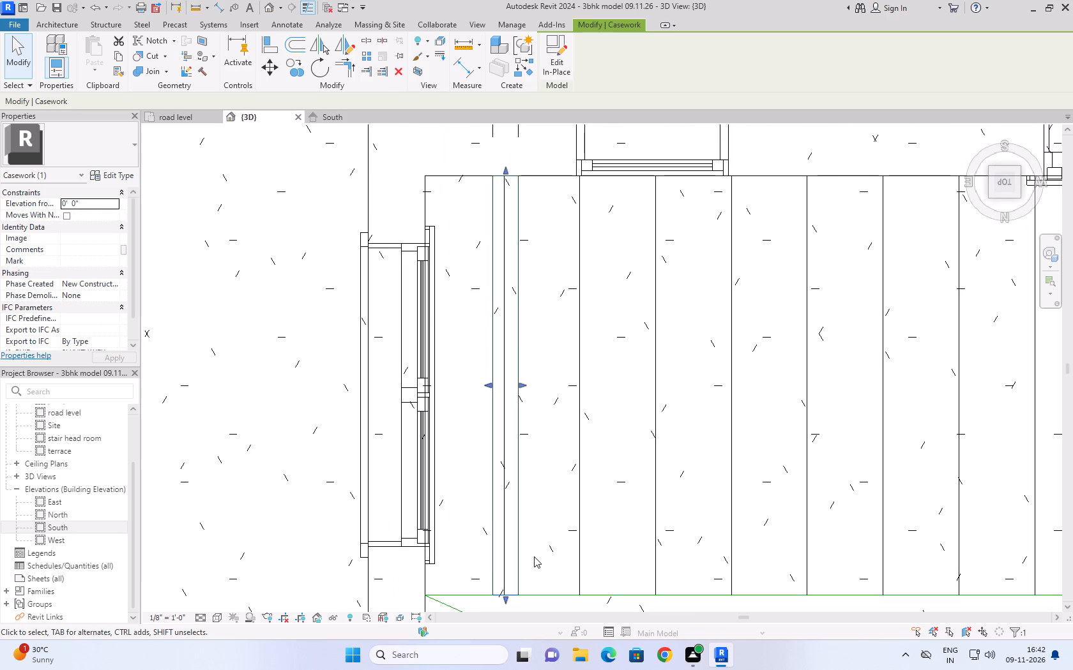
pyautogui.press('Left')
pyautogui.scroll(4, 534, 556)
pyautogui.scroll(-3, 536, 542)
pyautogui.scroll(1, 551, 118)
pyautogui.moveTo(529, 217); pyautogui.dragTo(508, 386, button='middle')
pyautogui.scroll(4, 482, 285)
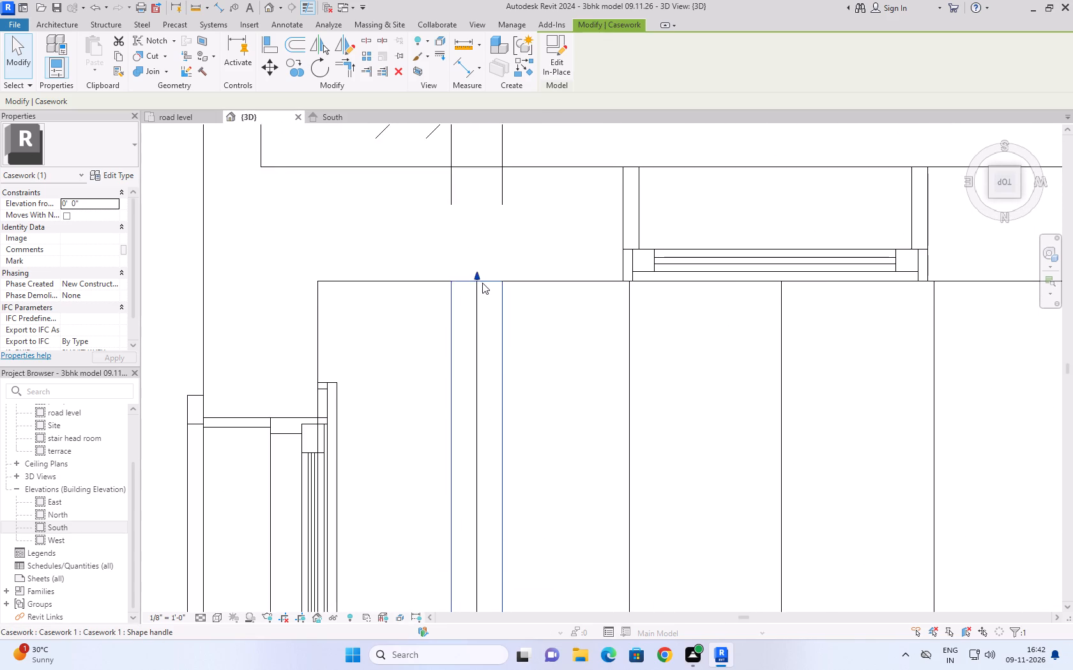
pyautogui.scroll(4, 482, 283)
pyautogui.scroll(-7, 509, 212)
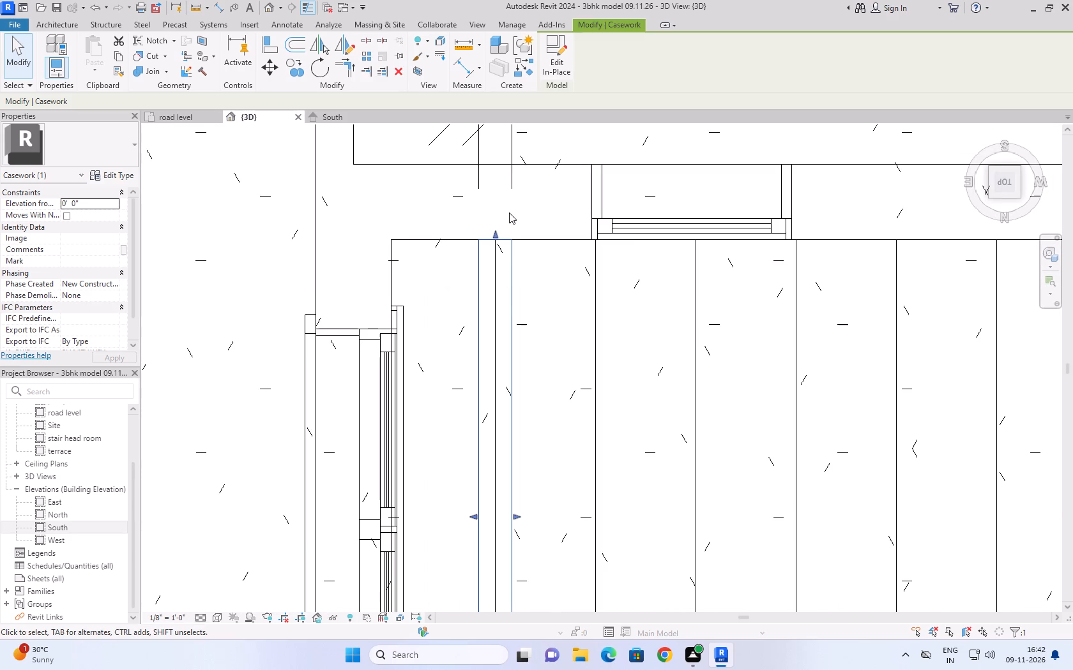
# Using multiple Copy from the first model line's south endpoint, copy the casework member onto the next three model lines beside the small window.
pyautogui.click(197, 207)
pyautogui.click(479, 282)
pyautogui.click(285, 69)
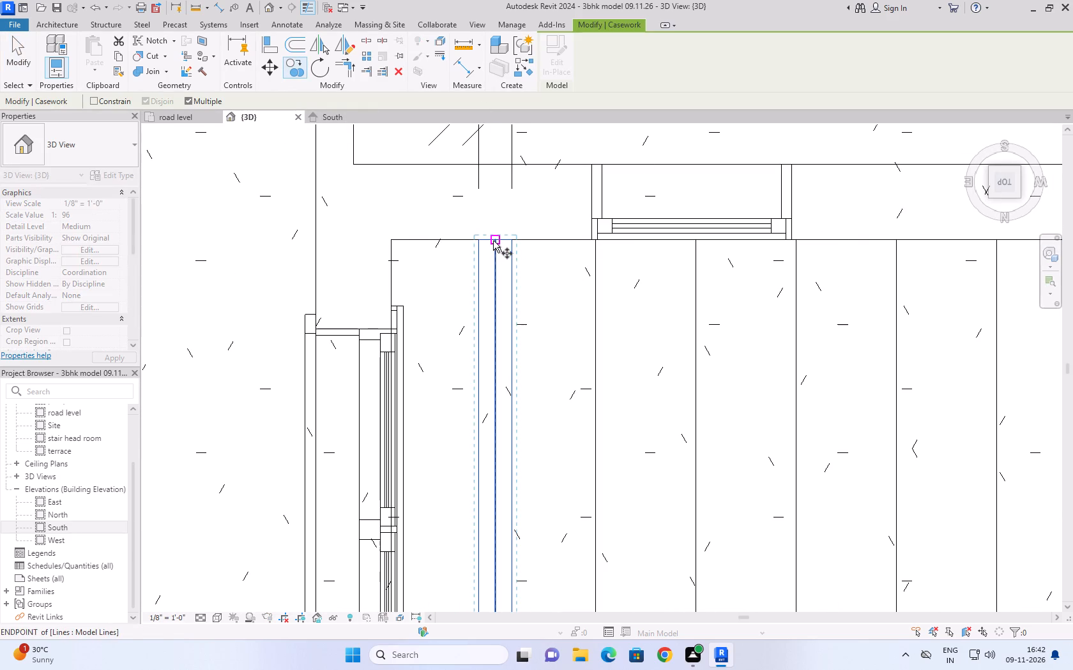
pyautogui.click(493, 240)
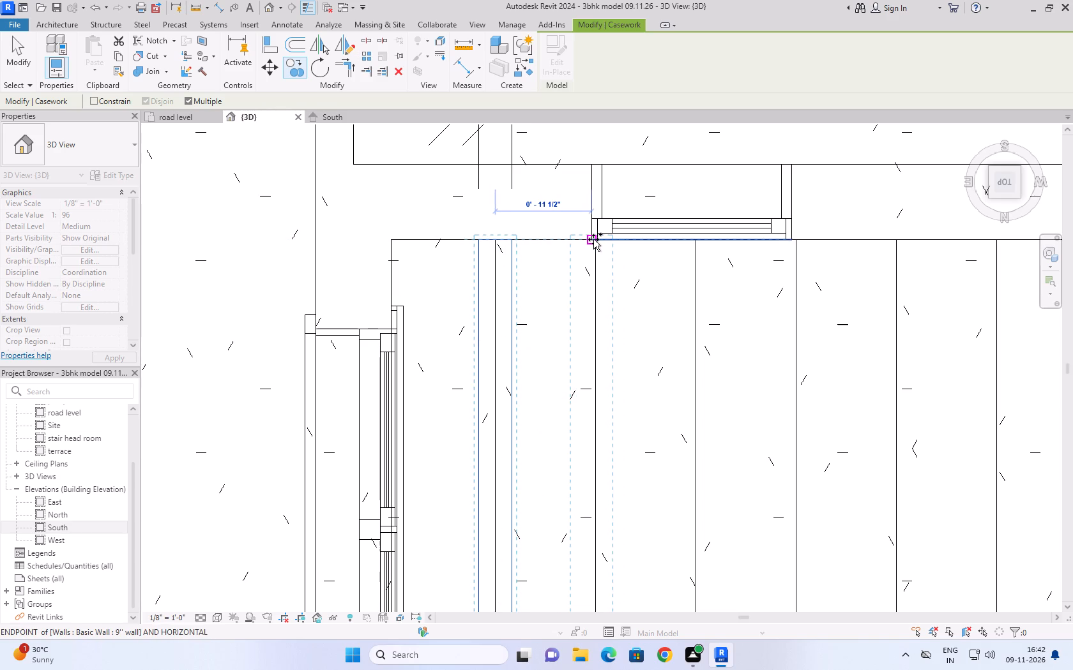
pyautogui.scroll(9, 593, 239)
pyautogui.click(599, 238)
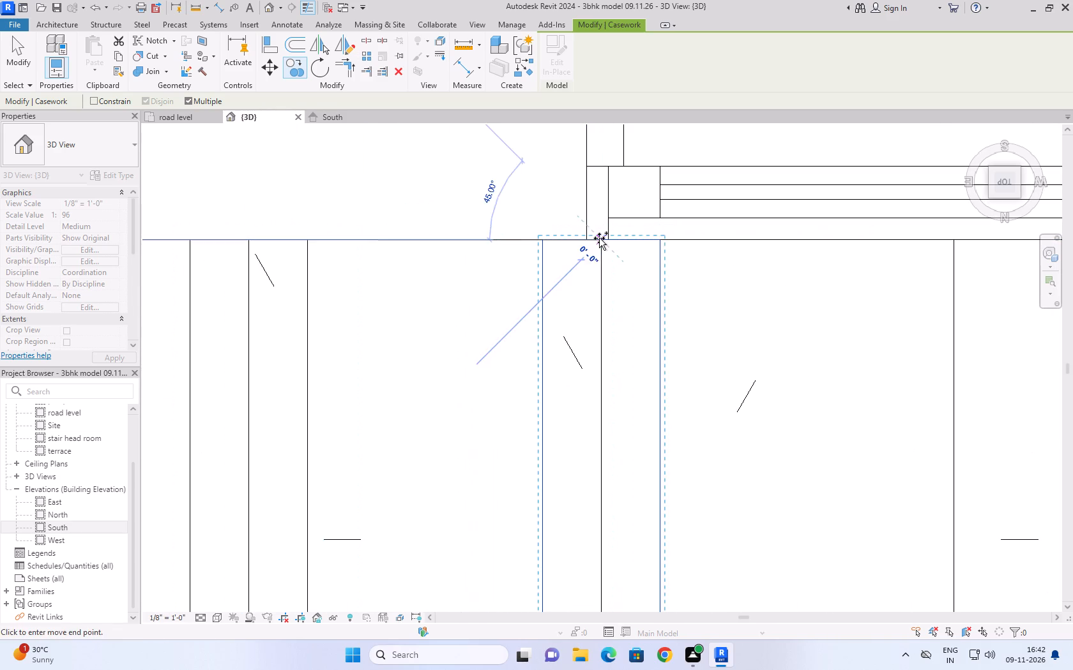
pyautogui.scroll(-9, 627, 321)
pyautogui.scroll(4, 716, 298)
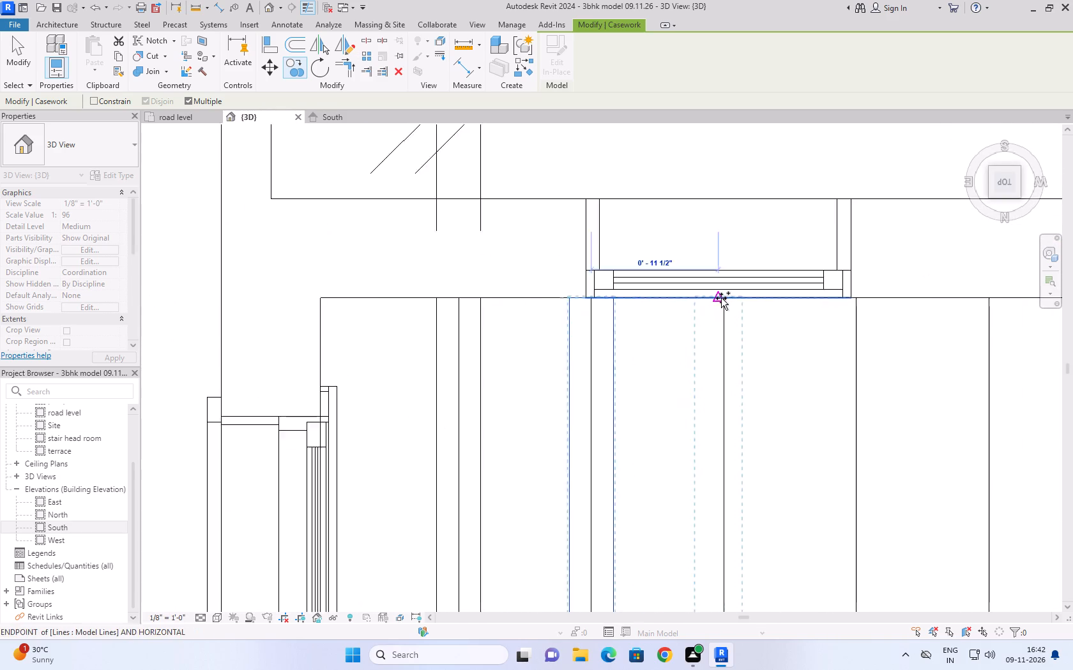
pyautogui.scroll(5, 721, 298)
pyautogui.click(722, 294)
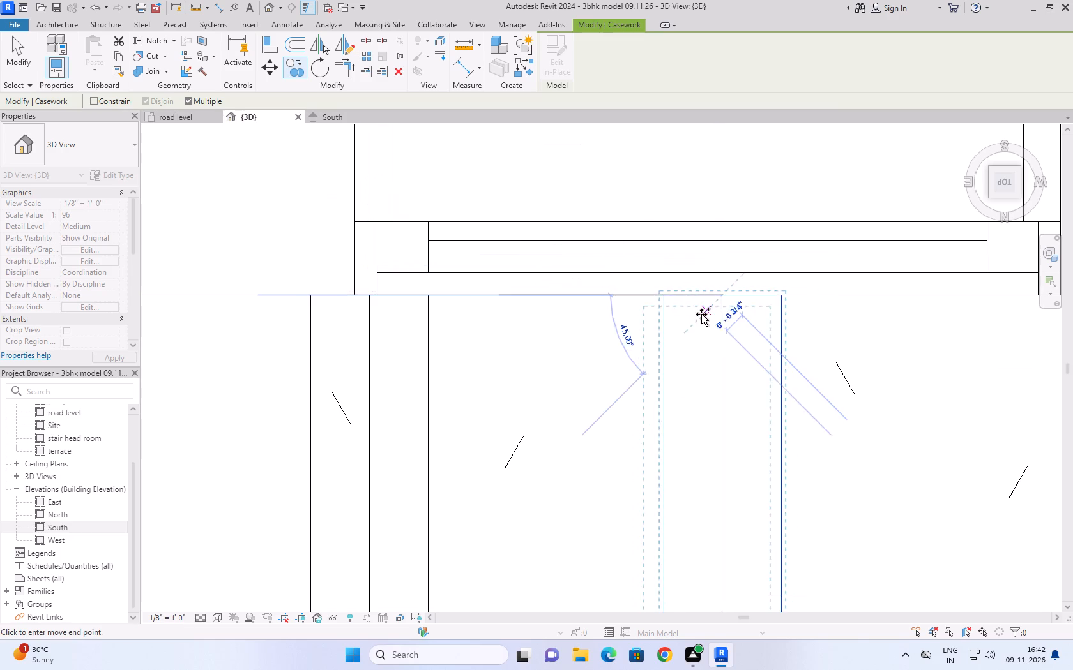
pyautogui.scroll(-10, 699, 320)
pyautogui.scroll(10, 790, 324)
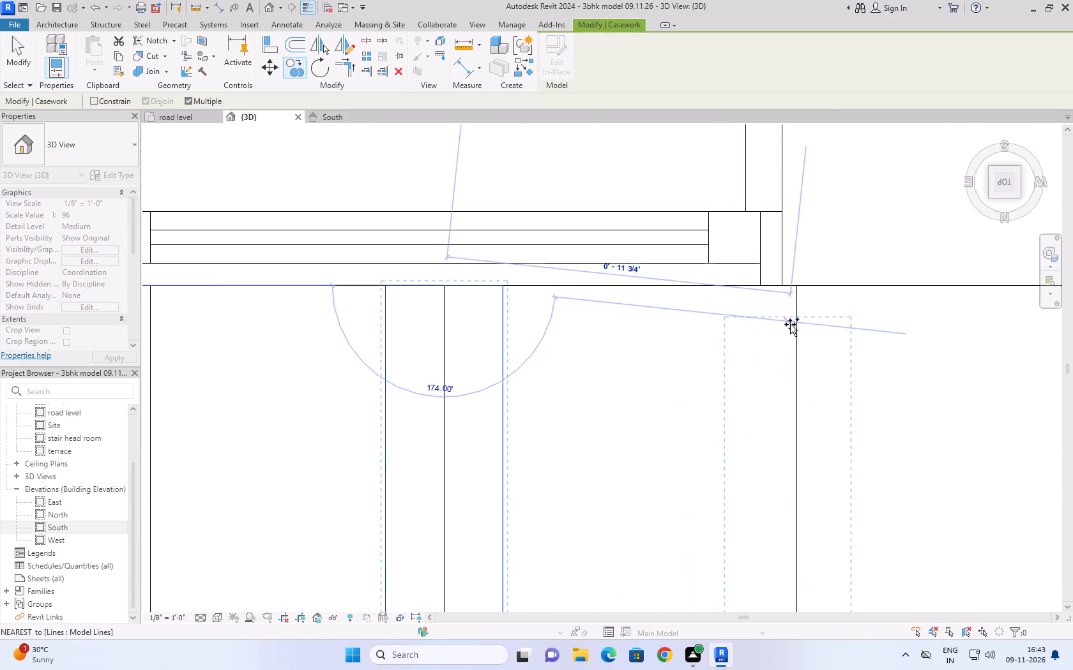
pyautogui.click(795, 287)
# Place four more casework copies at 1'-0" spacing on the model lines between the small window and the double casement window.
pyautogui.scroll(-9, 737, 359)
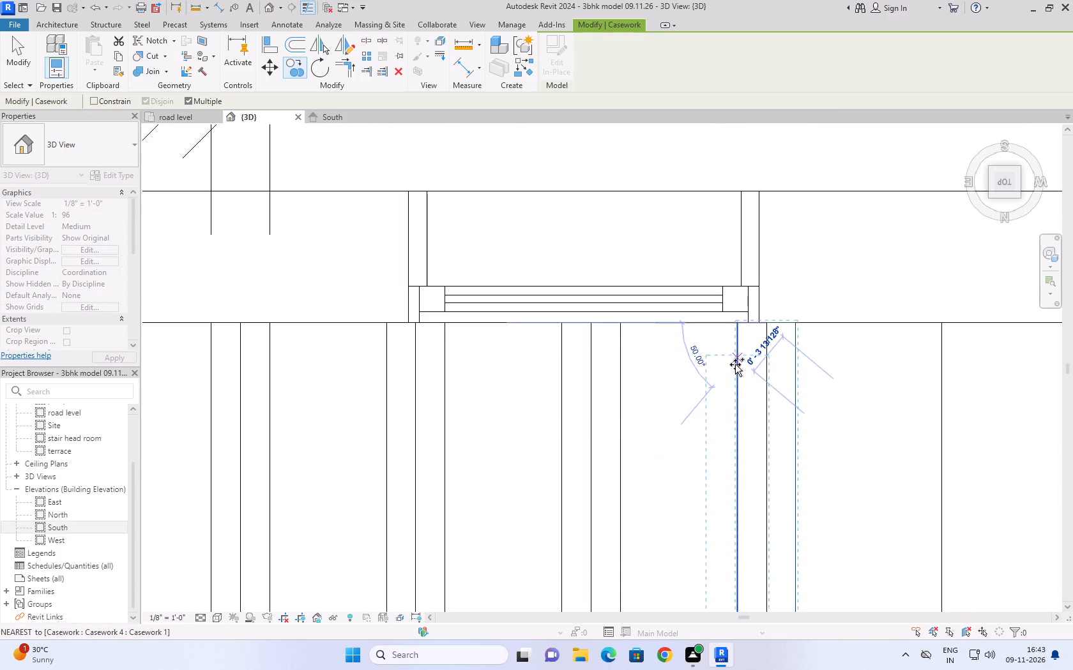
pyautogui.scroll(-1, 735, 364)
pyautogui.scroll(10, 837, 348)
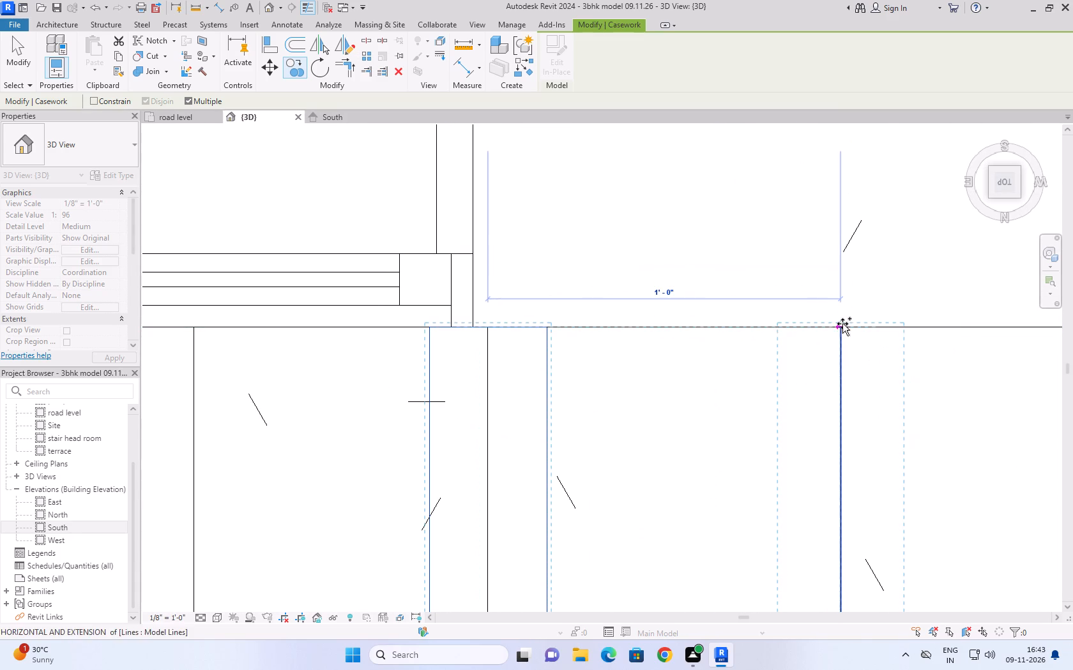
pyautogui.click(840, 325)
pyautogui.moveTo(875, 285); pyautogui.dragTo(455, 340, button='middle')
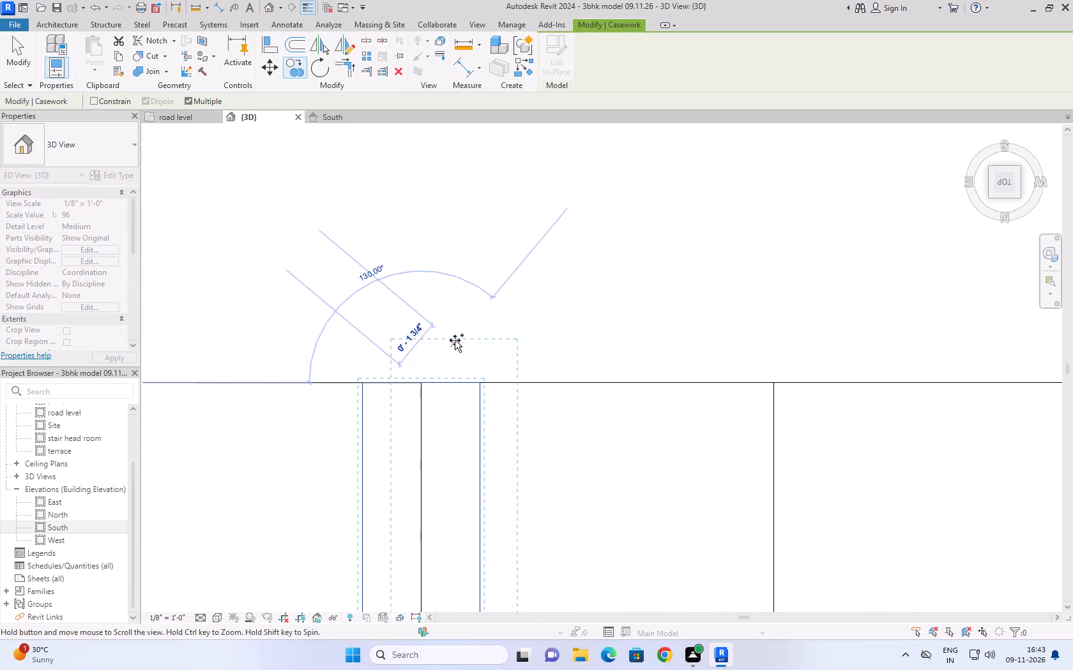
pyautogui.click(770, 383)
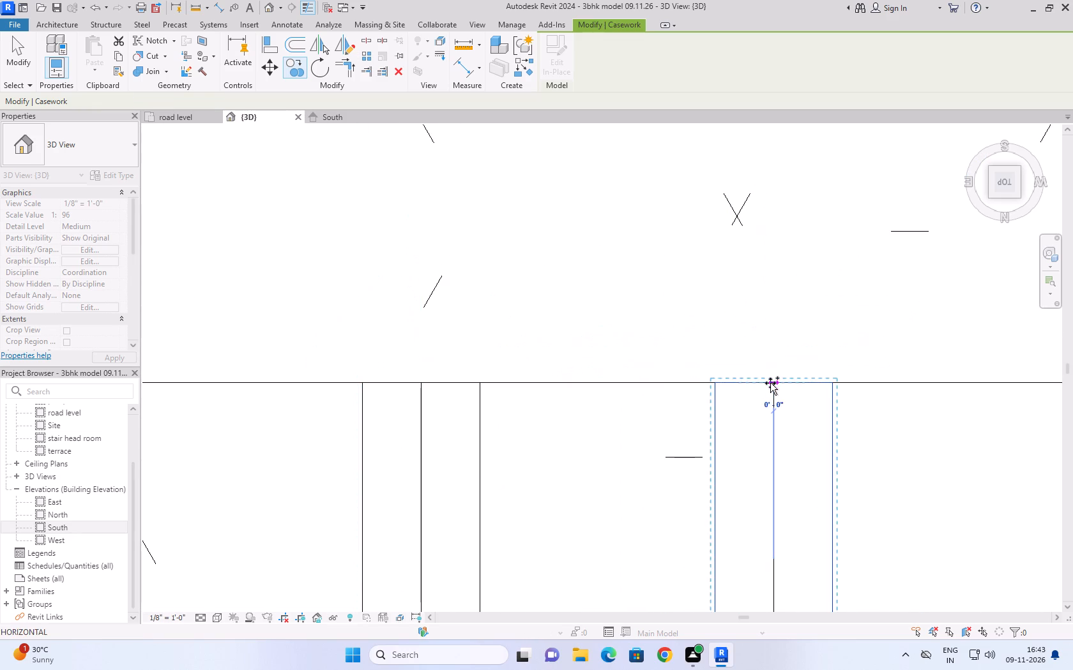
pyautogui.scroll(-10, 791, 344)
pyautogui.scroll(11, 871, 345)
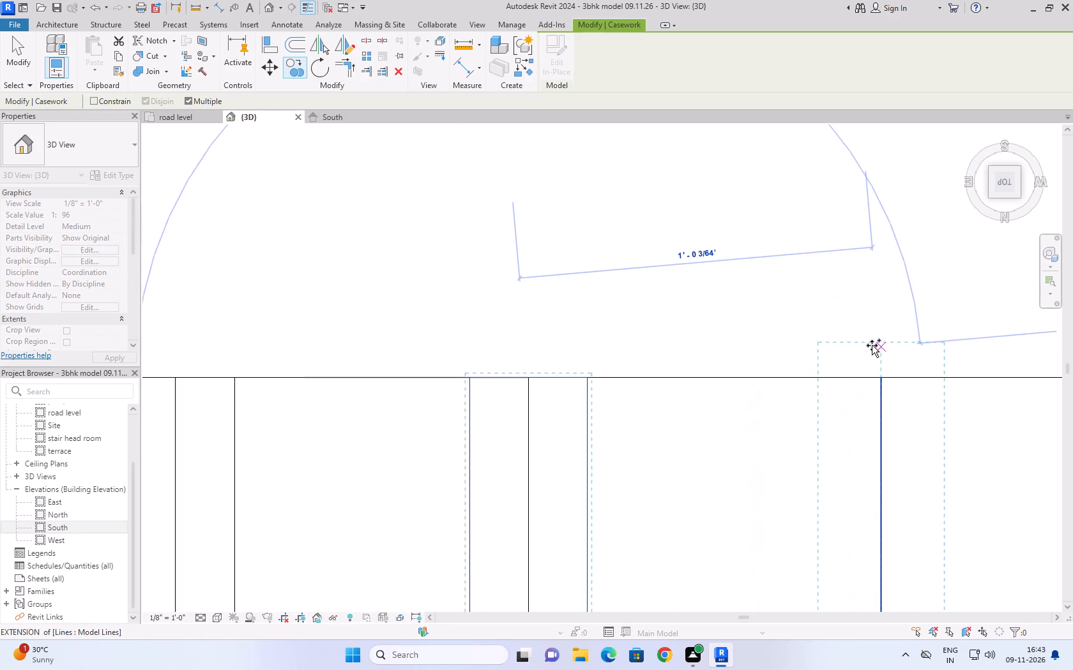
pyautogui.click(882, 382)
pyautogui.moveTo(898, 310); pyautogui.dragTo(277, 257, button='middle')
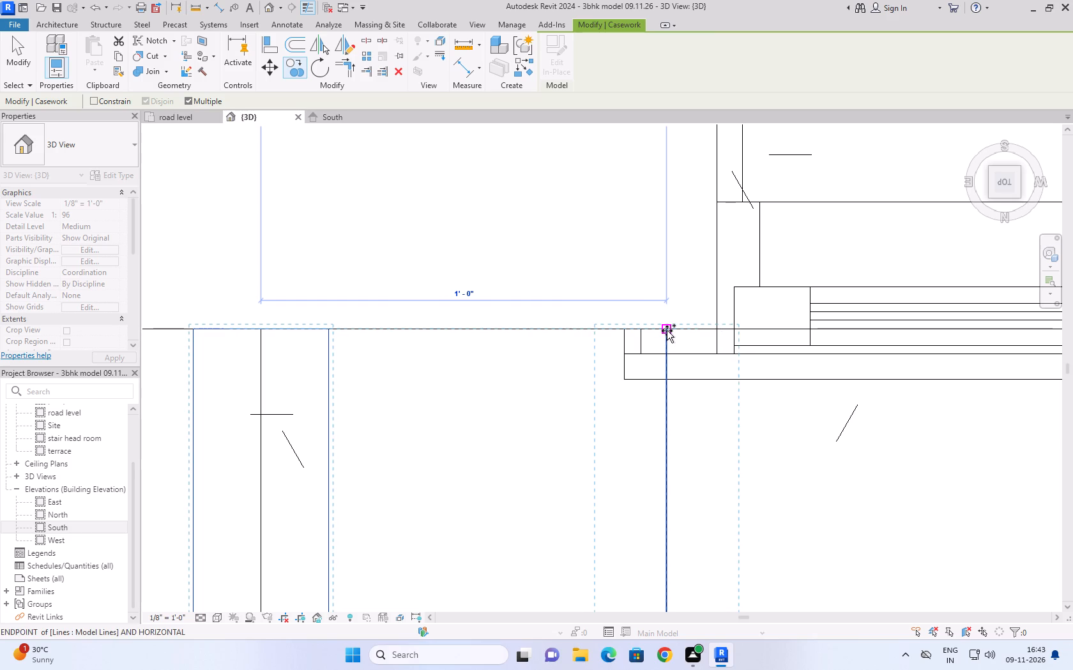
pyautogui.click(667, 328)
# Place casework copies on the next four model line endpoints along the 48" x 60" double casement window.
pyautogui.scroll(-8, 737, 415)
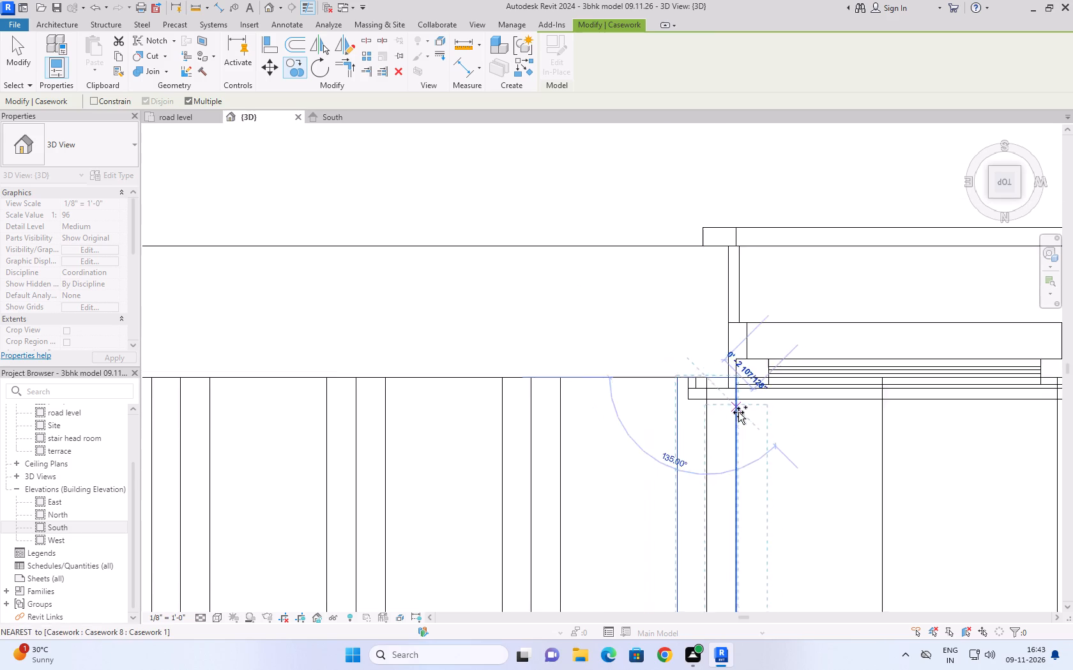
pyautogui.scroll(-2, 738, 412)
pyautogui.scroll(10, 825, 388)
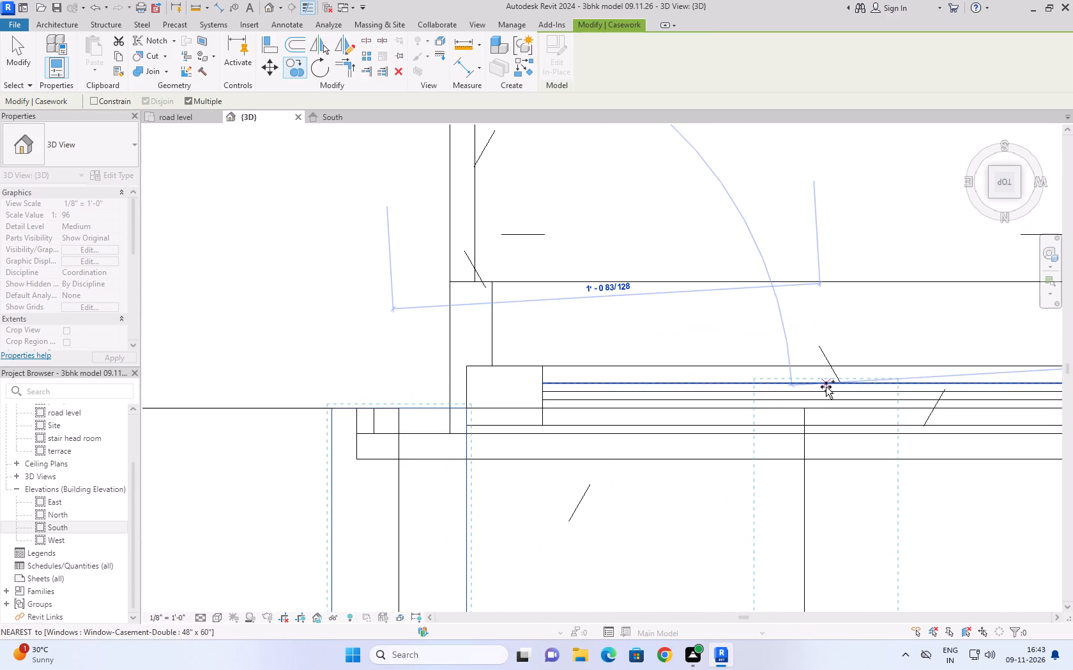
pyautogui.click(803, 405)
pyautogui.scroll(-5, 804, 417)
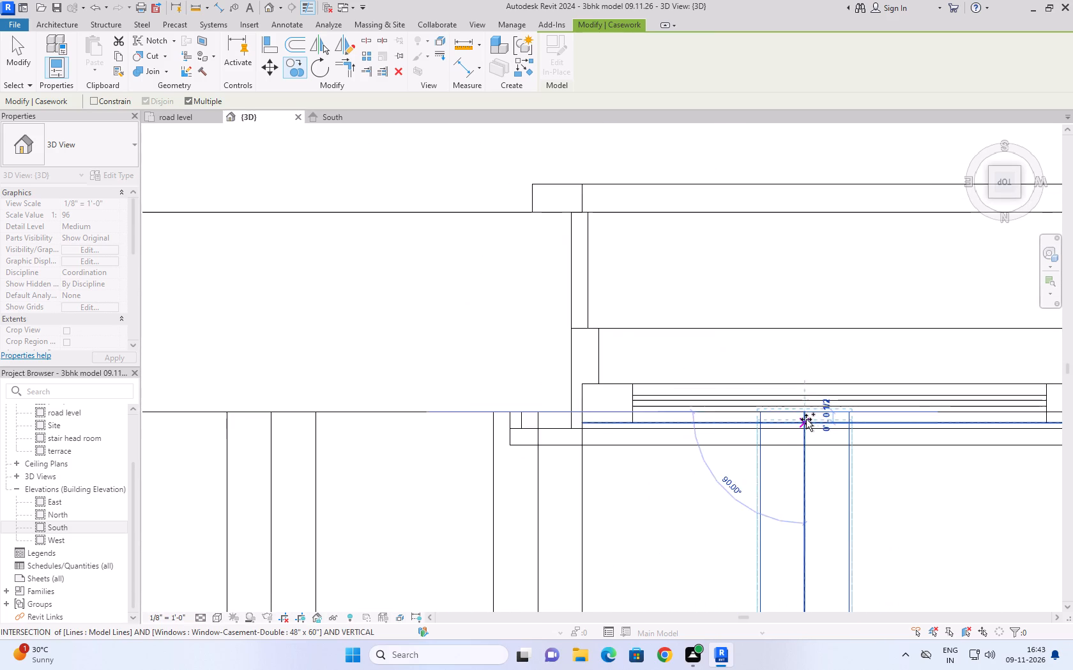
pyautogui.scroll(-4, 806, 419)
pyautogui.scroll(11, 922, 420)
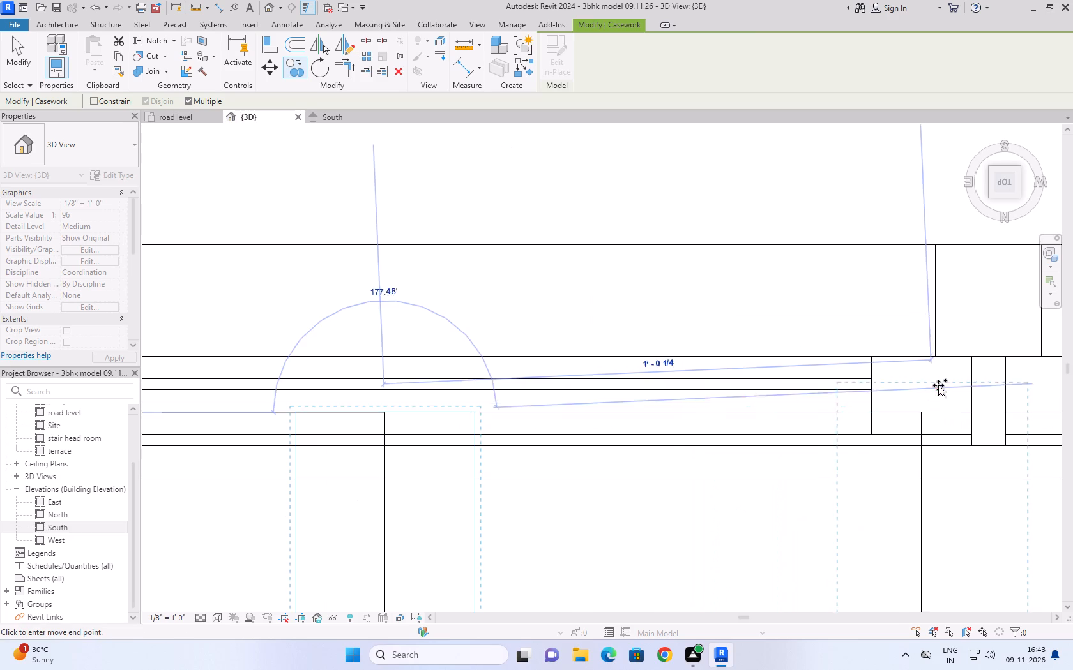
pyautogui.click(920, 411)
pyautogui.moveTo(909, 384); pyautogui.dragTo(825, 386, button='middle')
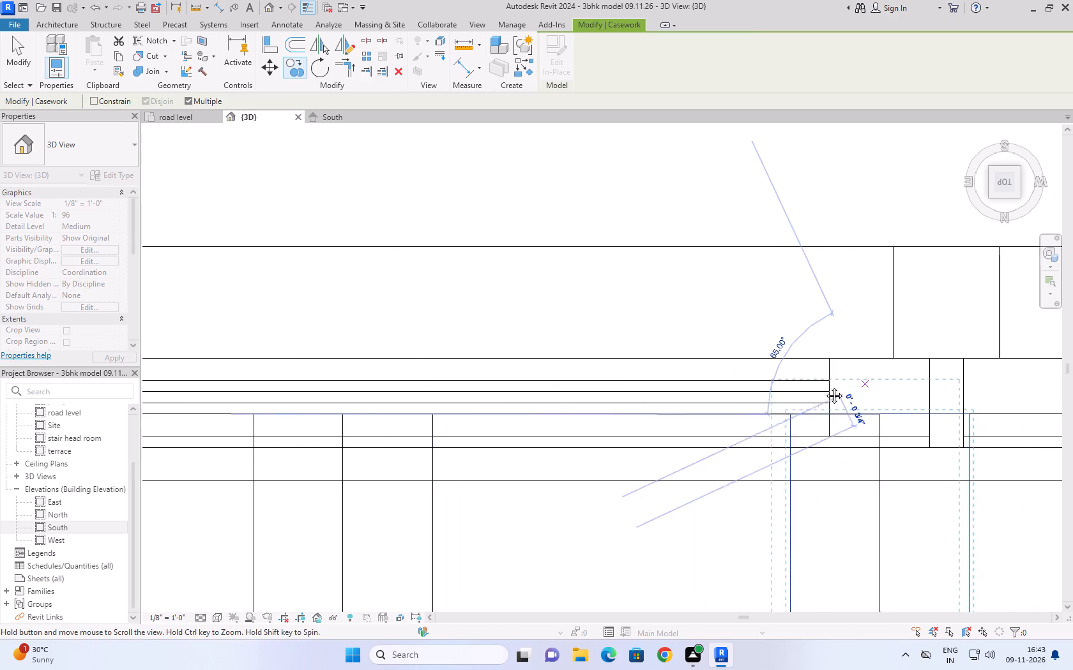
pyautogui.moveTo(825, 386); pyautogui.dragTo(328, 316, button='middle')
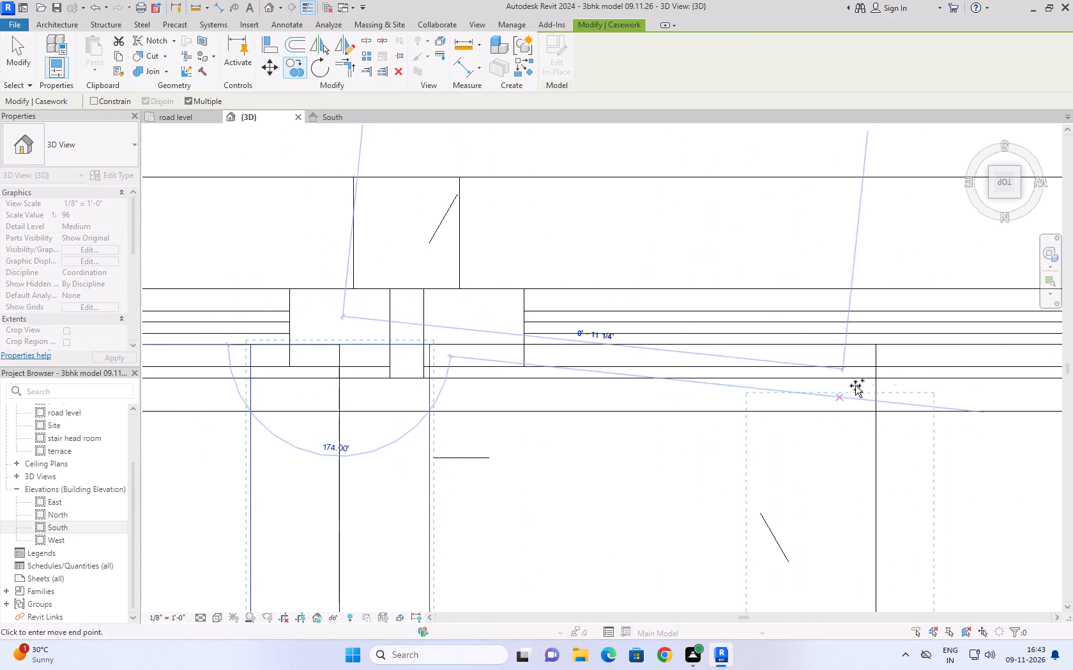
pyautogui.click(872, 344)
pyautogui.scroll(-3, 835, 385)
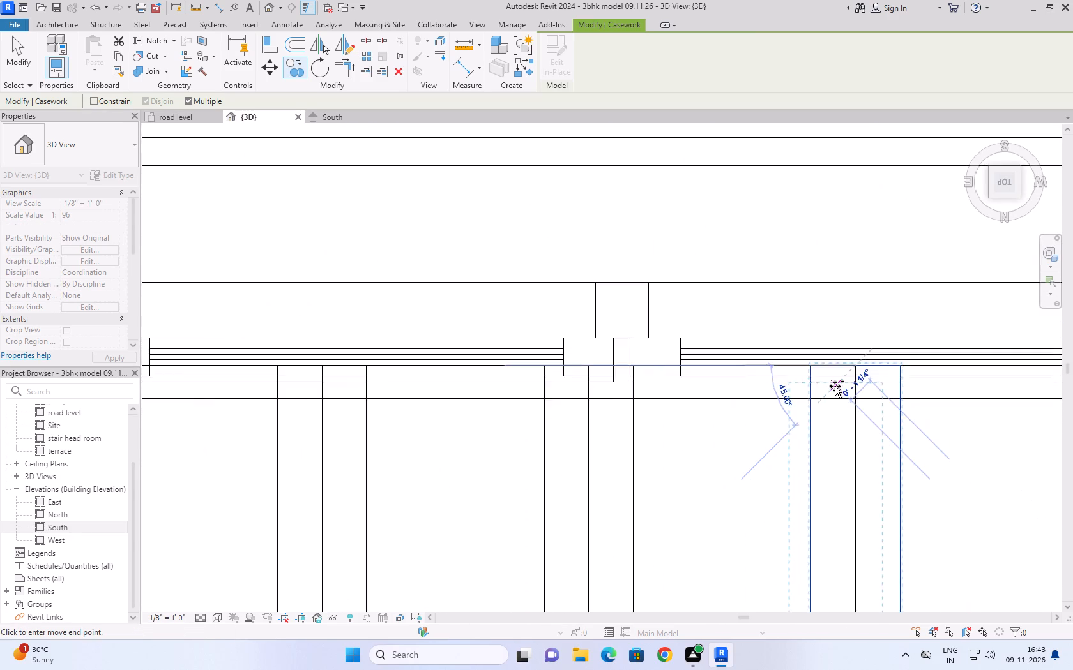
pyautogui.scroll(-11, 835, 386)
pyautogui.scroll(13, 920, 376)
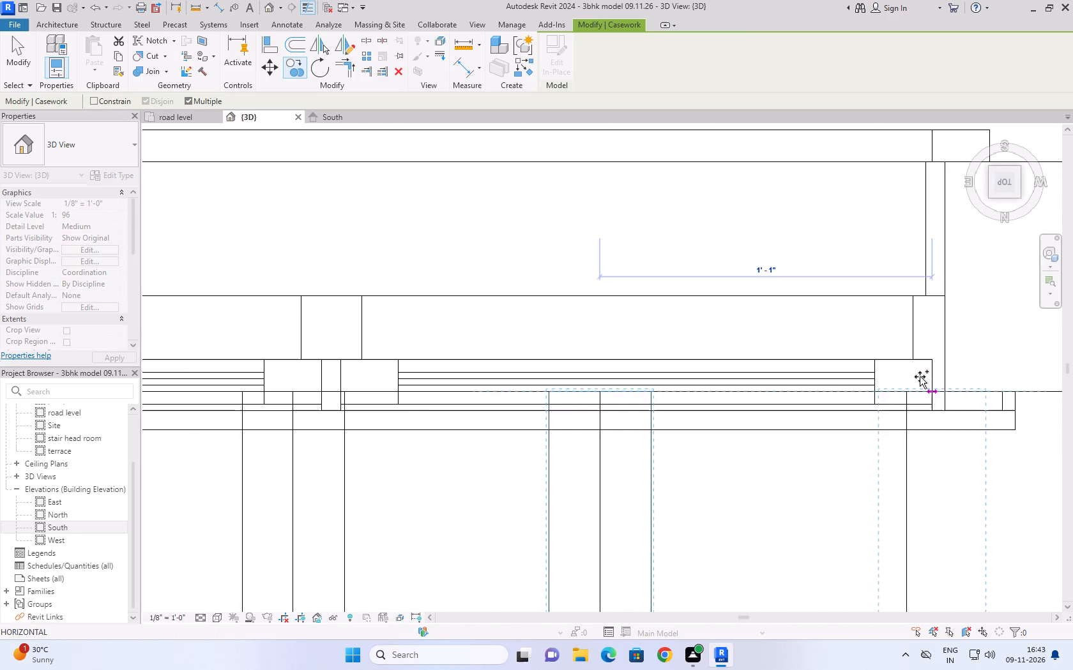
pyautogui.scroll(3, 920, 376)
pyautogui.click(881, 416)
# Place casework copies on the last three model lines west of the double casement window and finish the multiple copy.
pyautogui.scroll(-2, 872, 419)
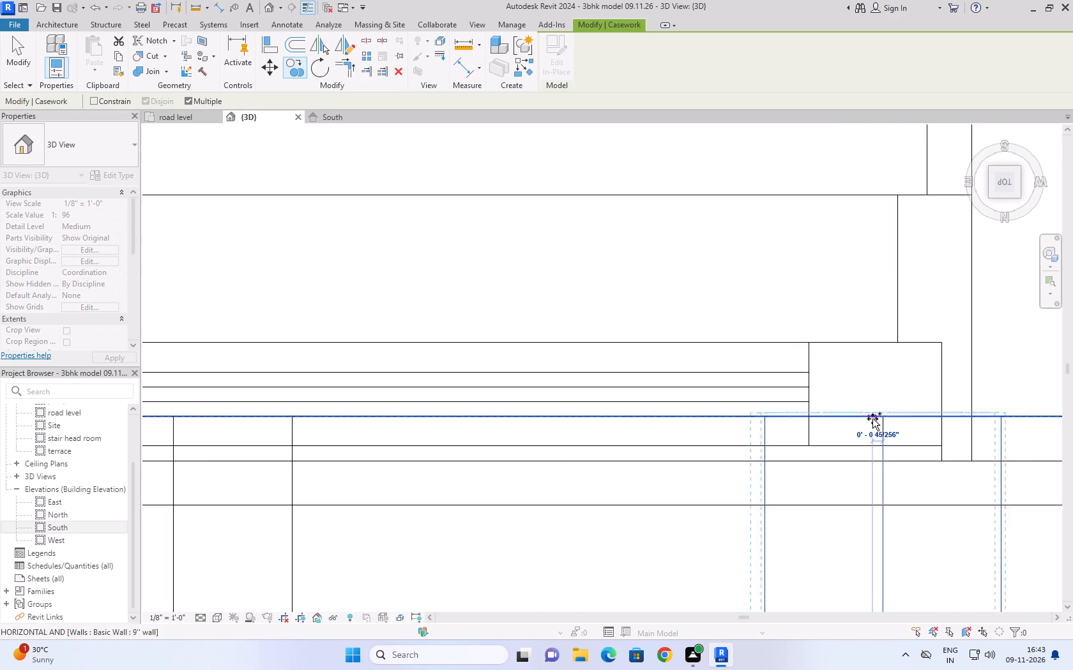
pyautogui.scroll(-16, 872, 419)
pyautogui.scroll(11, 947, 429)
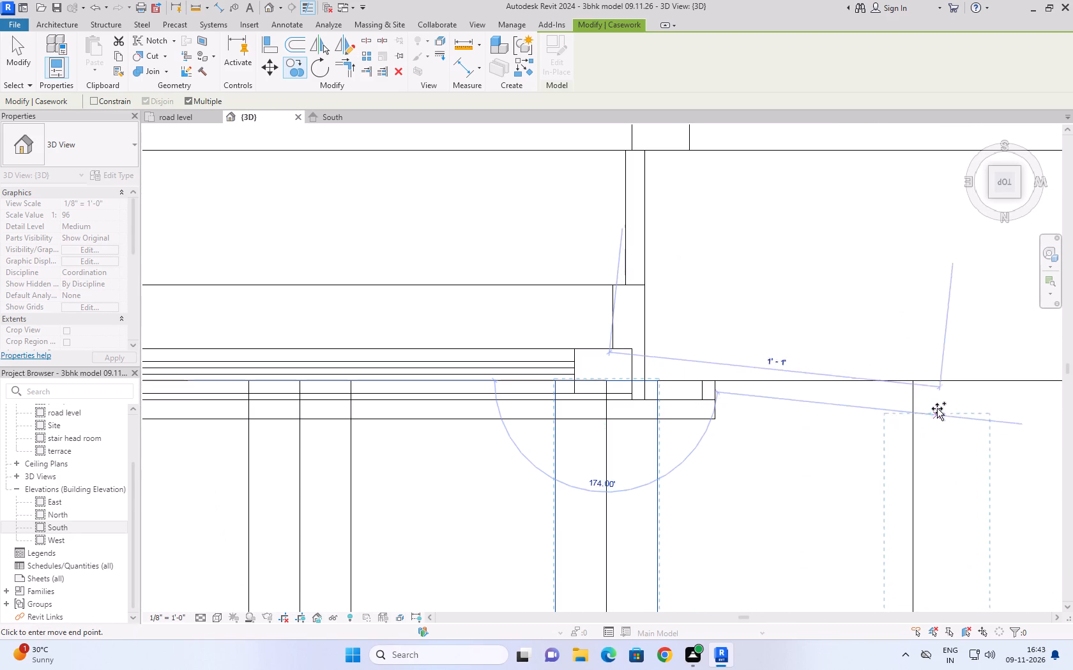
pyautogui.click(910, 381)
pyautogui.scroll(-11, 910, 381)
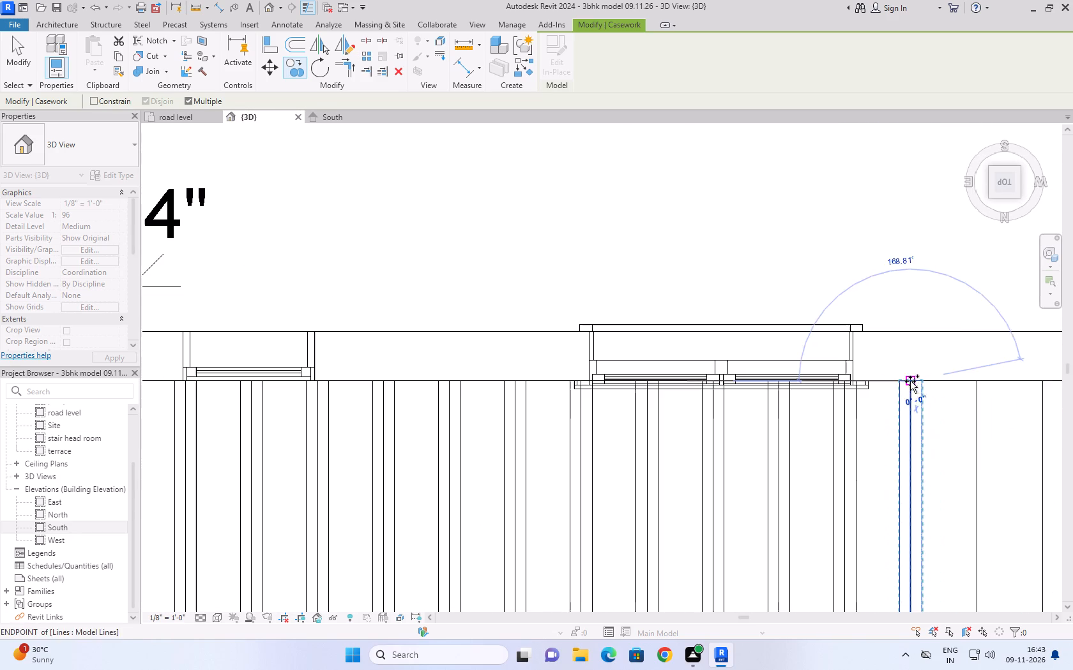
pyautogui.scroll(10, 972, 378)
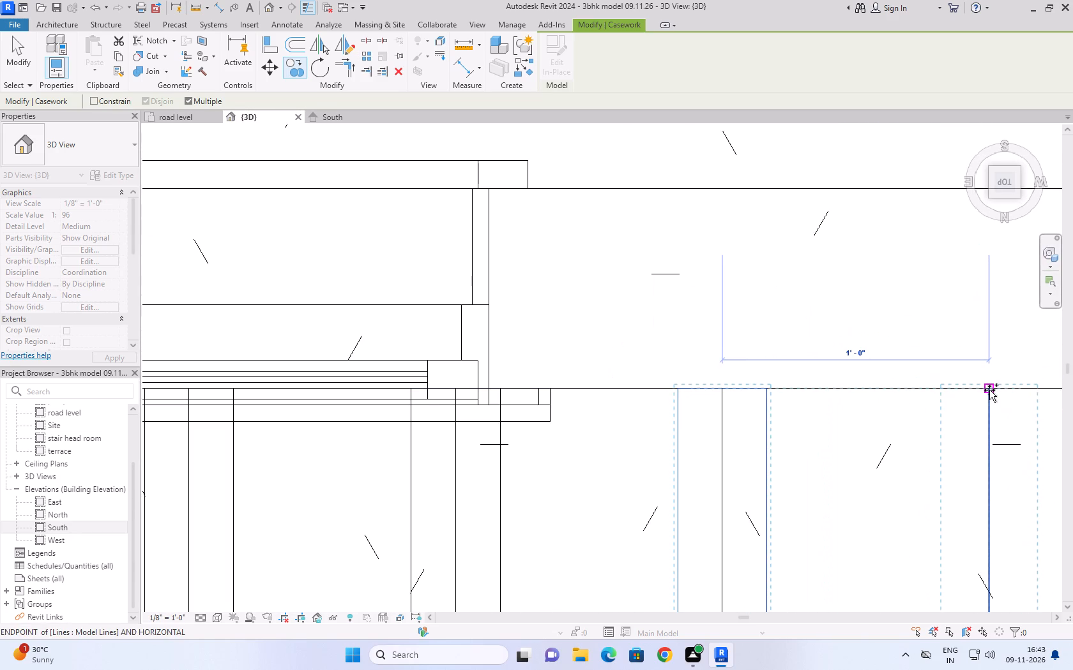
pyautogui.click(989, 390)
pyautogui.scroll(-14, 984, 353)
pyautogui.moveTo(988, 336); pyautogui.dragTo(796, 346, button='middle')
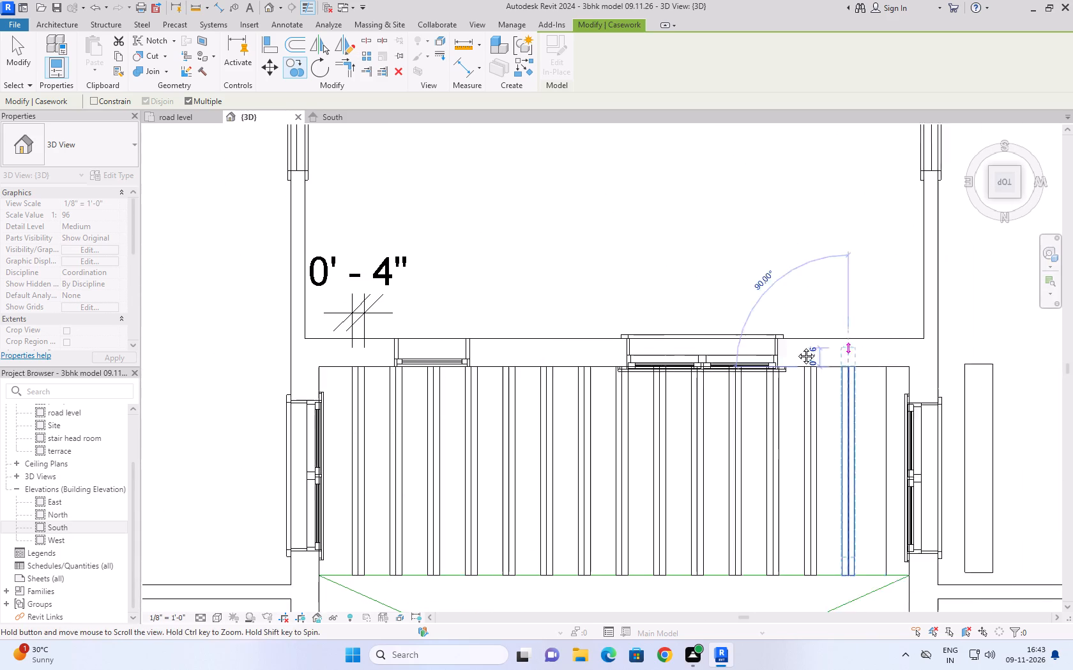
pyautogui.moveTo(796, 346); pyautogui.dragTo(729, 346, button='middle')
pyautogui.scroll(11, 764, 357)
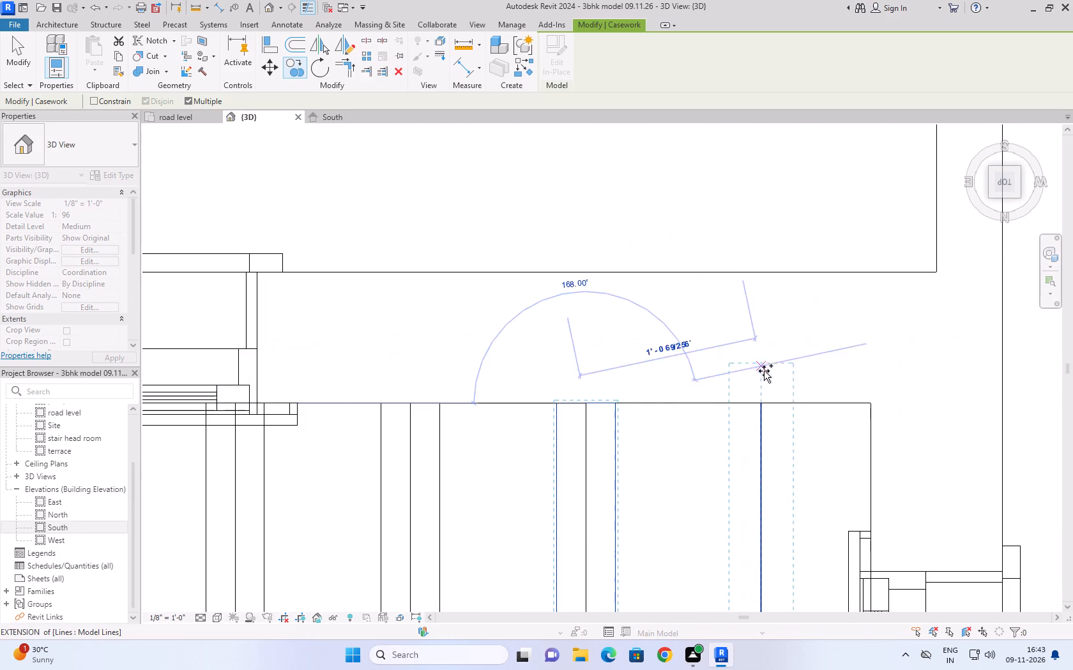
pyautogui.click(761, 401)
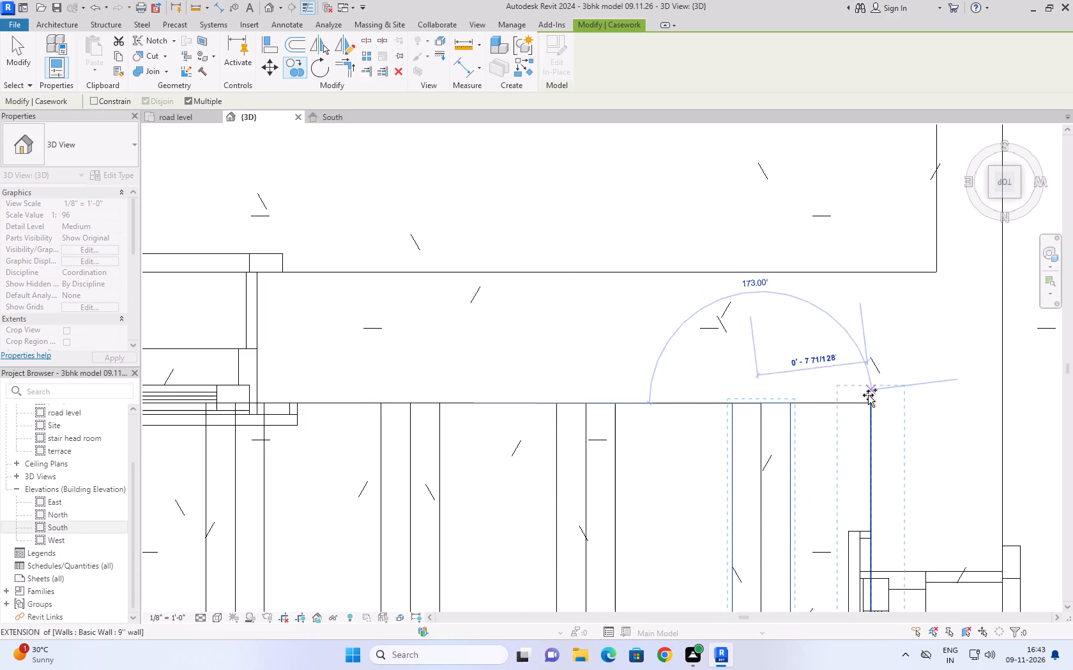
pyautogui.scroll(-14, 899, 344)
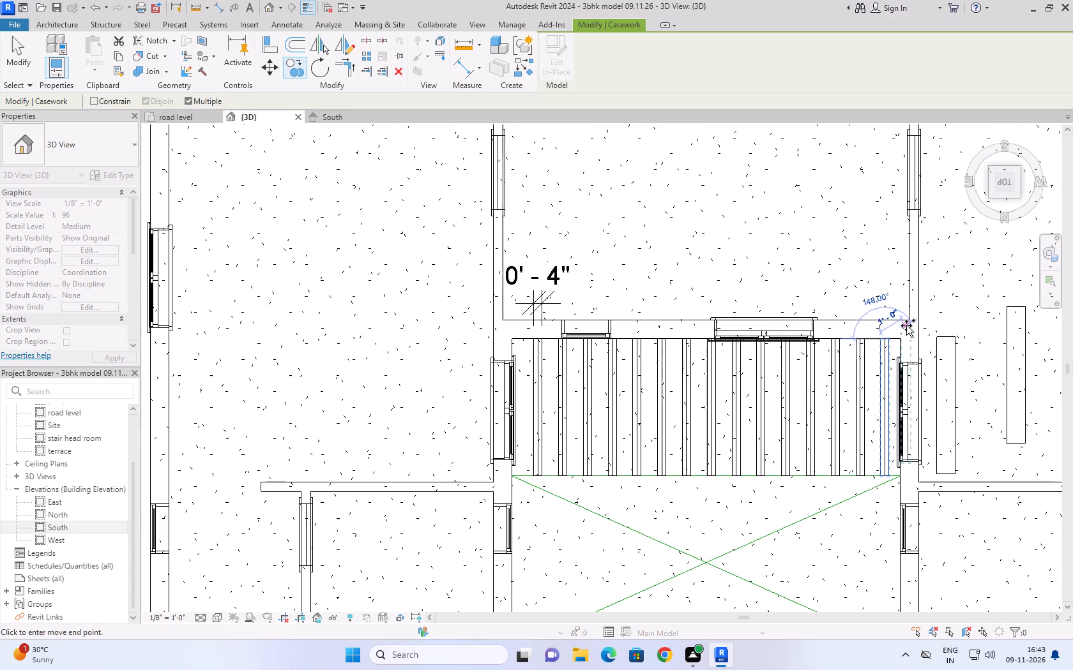
pyautogui.click(13, 40)
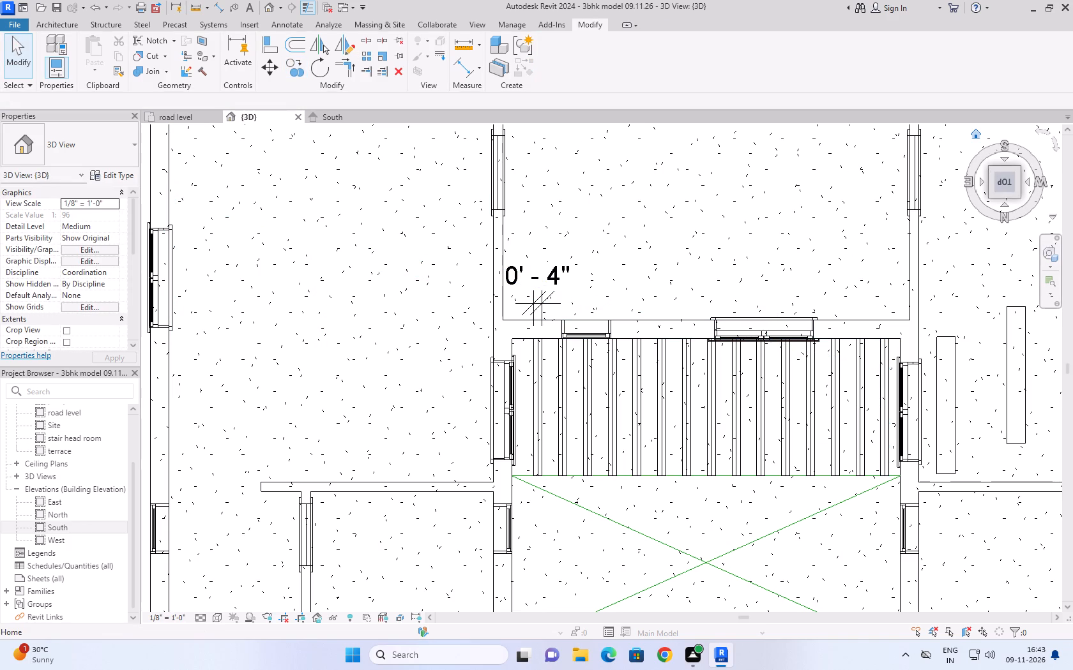
# Return the 3D view to its home orientation and set its visual style to Realistic.
pyautogui.click(976, 134)
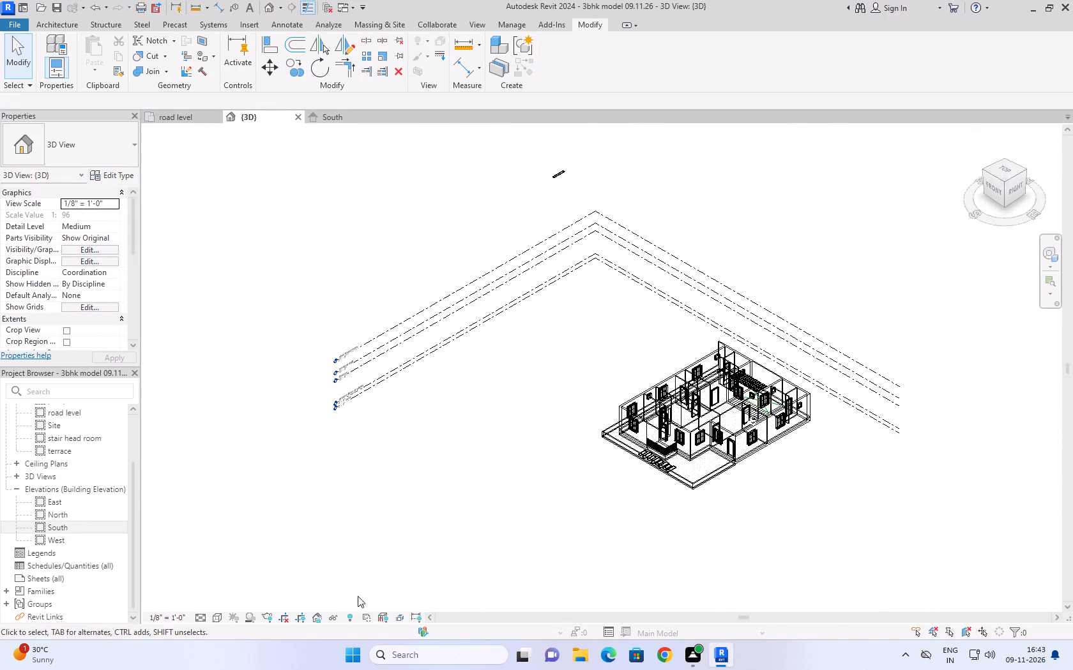
pyautogui.click(211, 616)
pyautogui.click(224, 604)
# Examine the casework row in the rear central room from the back of the house.
pyautogui.scroll(4, 832, 428)
pyautogui.scroll(5, 712, 332)
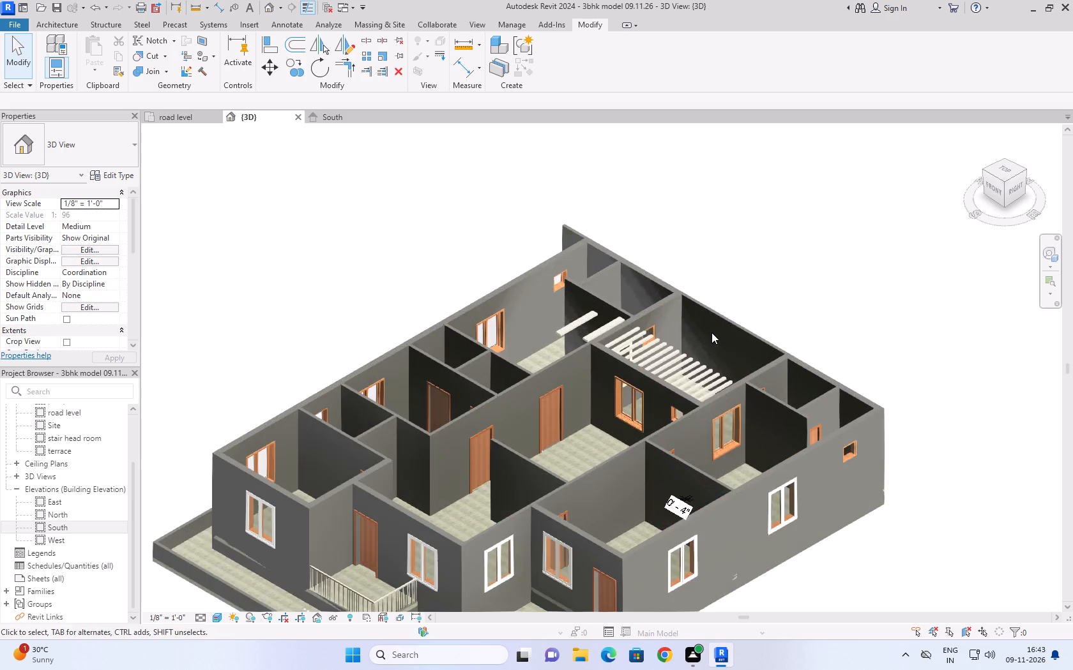
pyautogui.scroll(5, 712, 332)
pyautogui.keyDown('shift'); pyautogui.moveTo(835, 272); pyautogui.dragTo(805, 304, button='middle'); pyautogui.keyUp('shift')
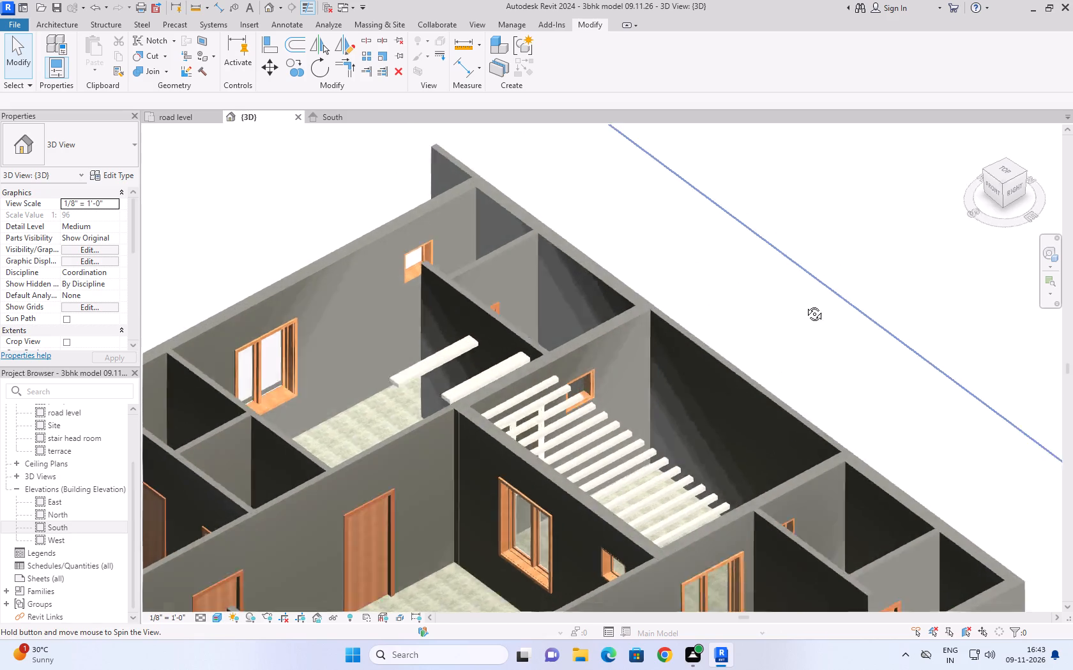
pyautogui.keyDown('shift'); pyautogui.moveTo(805, 304); pyautogui.dragTo(731, 289, button='middle'); pyautogui.keyUp('shift')
pyautogui.scroll(-9, 734, 299)
pyautogui.middleClick(732, 277)
pyautogui.keyDown('shift'); pyautogui.moveTo(714, 373); pyautogui.dragTo(524, 376, button='middle'); pyautogui.keyUp('shift')
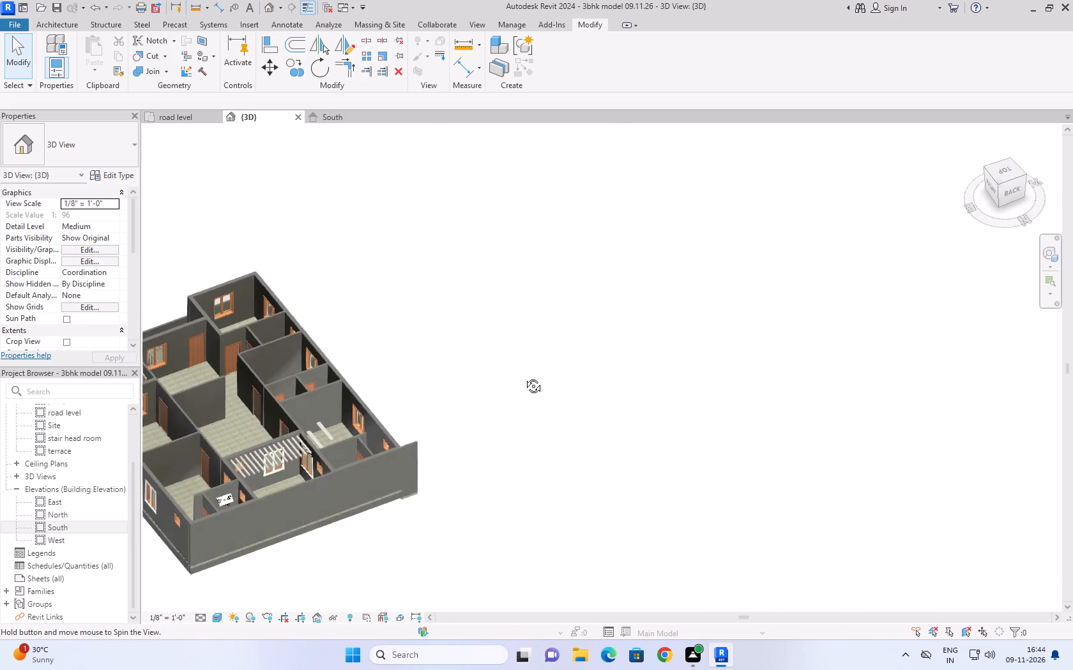
pyautogui.keyDown('shift'); pyautogui.moveTo(524, 376); pyautogui.dragTo(491, 387, button='middle'); pyautogui.keyUp('shift')
pyautogui.scroll(10, 193, 452)
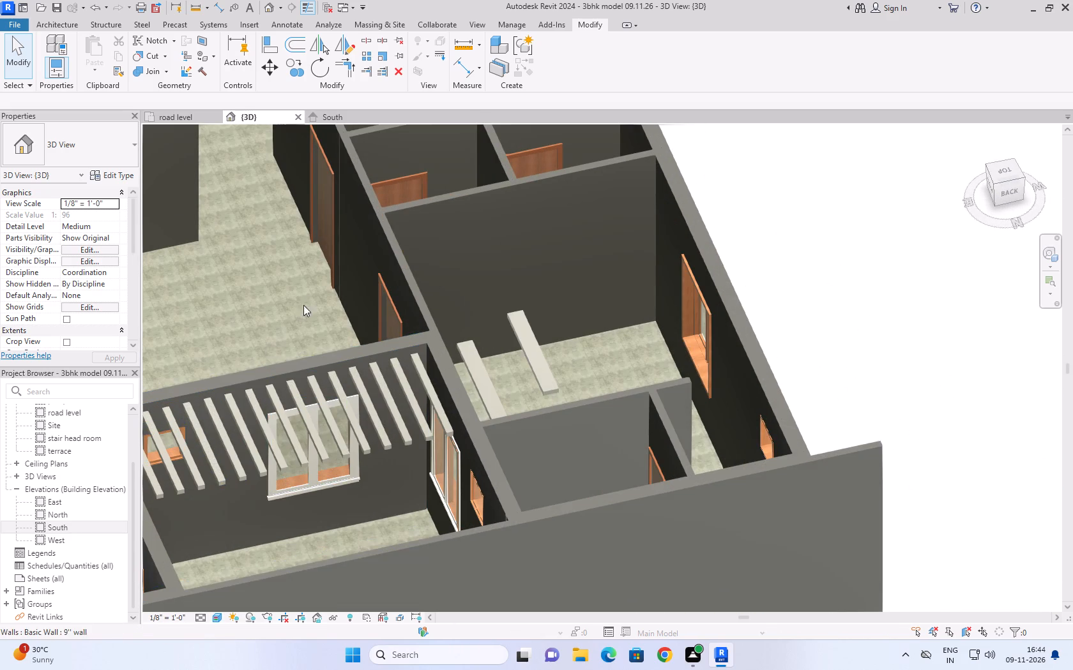
pyautogui.moveTo(308, 298); pyautogui.dragTo(481, 261, button='middle')
pyautogui.scroll(5, 295, 415)
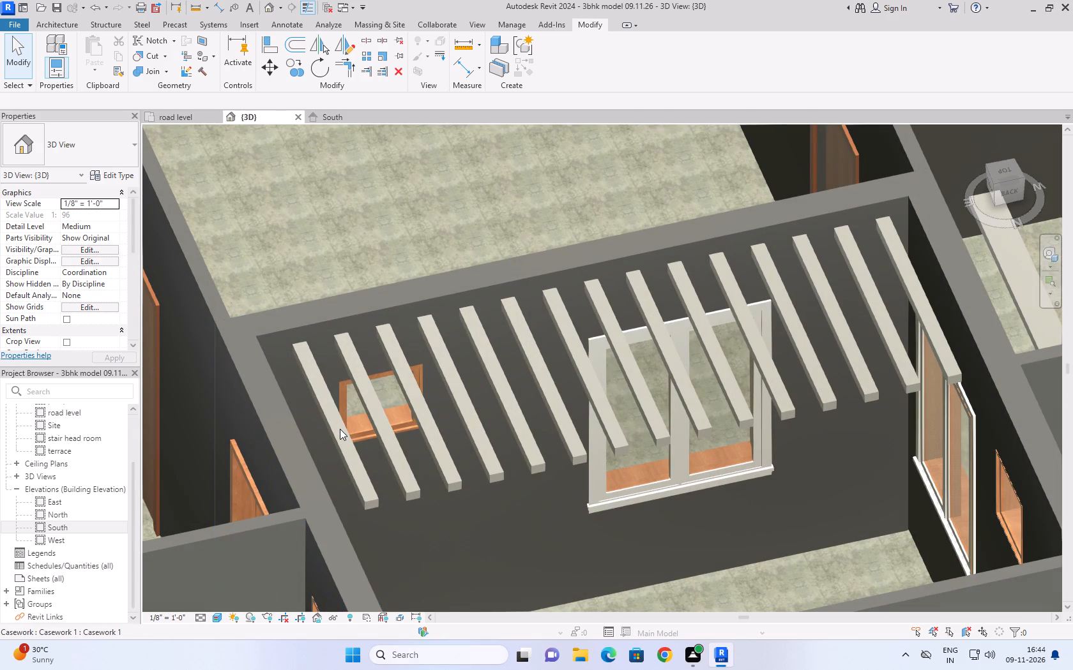
pyautogui.scroll(-4, 369, 359)
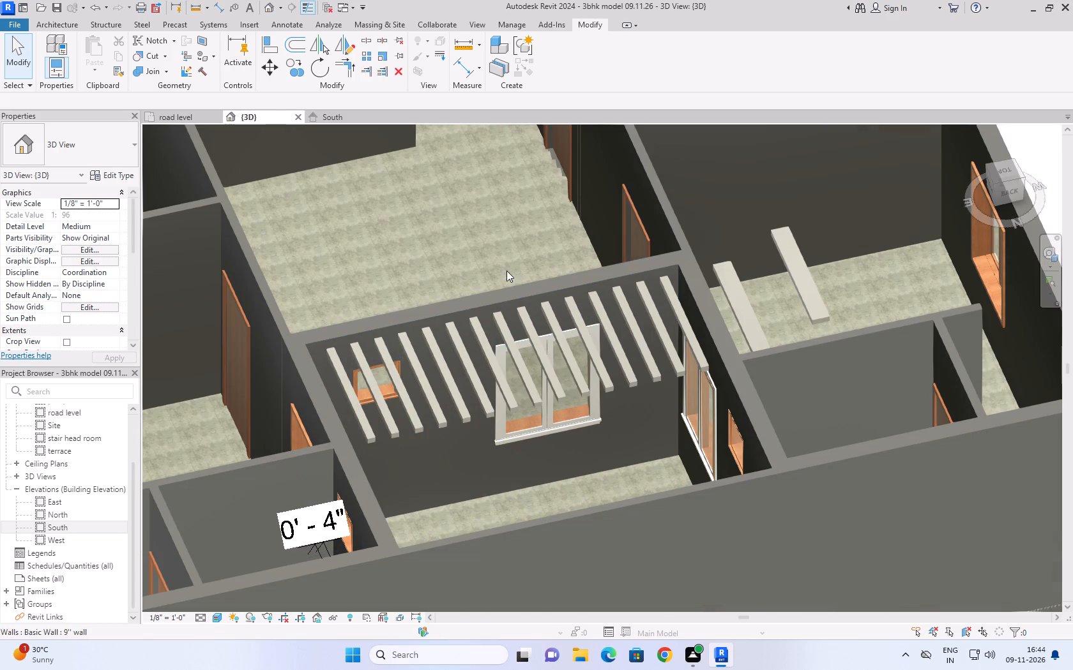
# Delete the two stray casework members in the room west of the rear central room.
pyautogui.click(802, 261)
pyautogui.press('Delete')
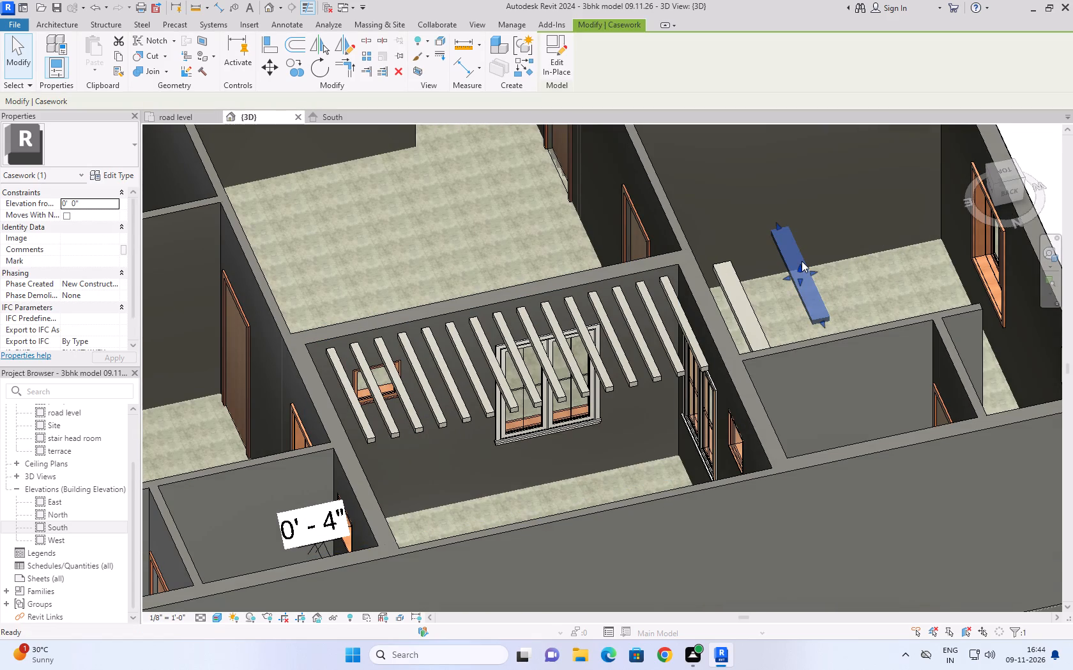
pyautogui.click(747, 299)
pyautogui.press('Delete')
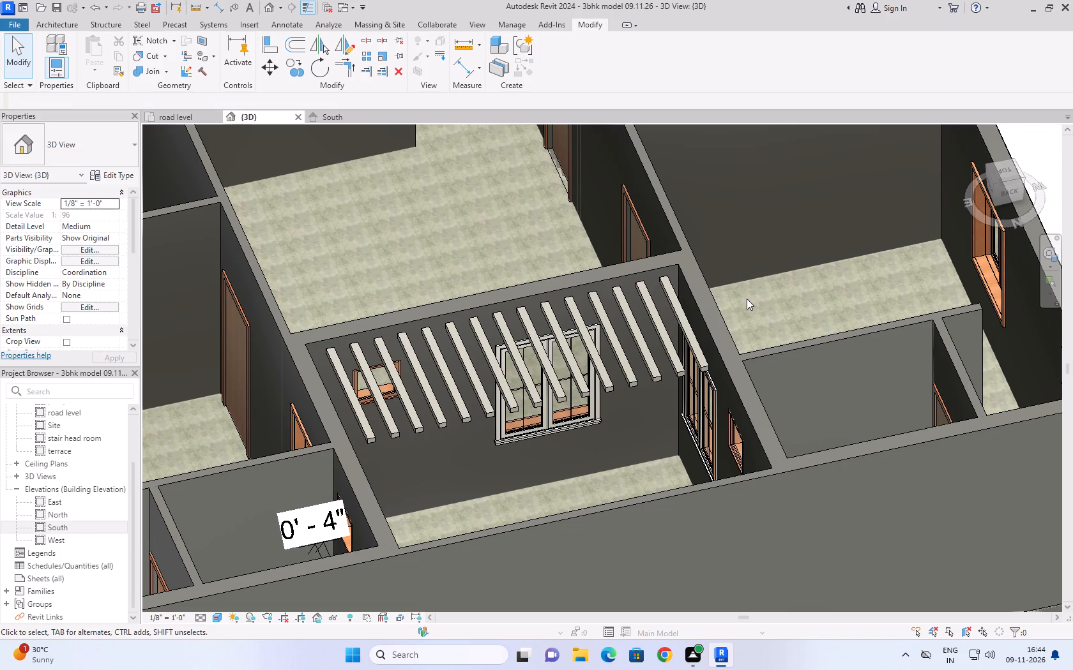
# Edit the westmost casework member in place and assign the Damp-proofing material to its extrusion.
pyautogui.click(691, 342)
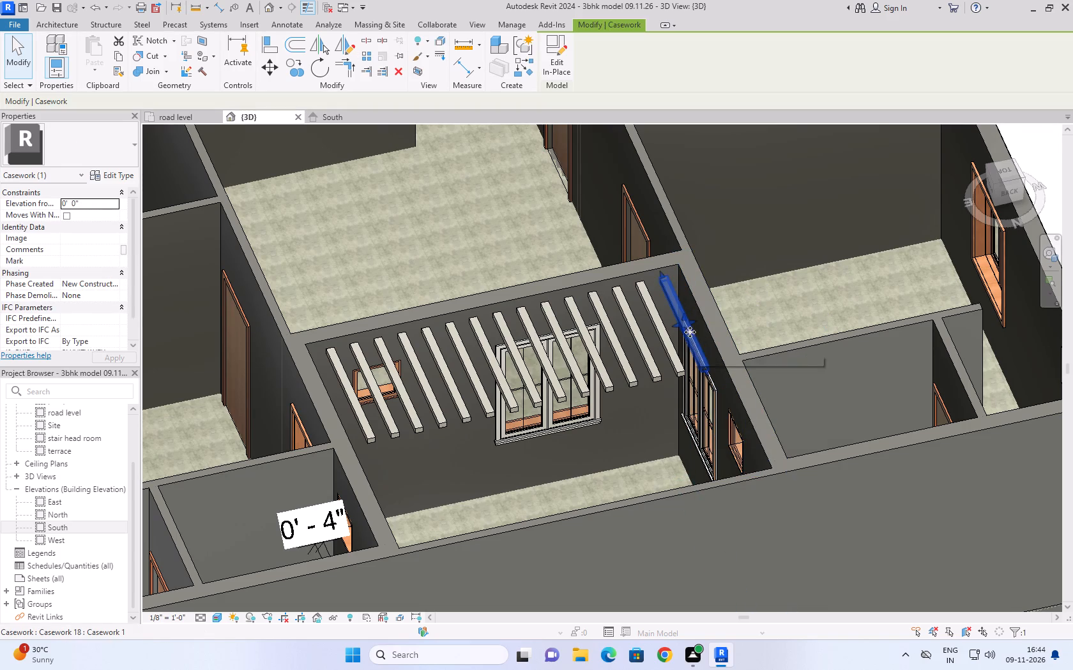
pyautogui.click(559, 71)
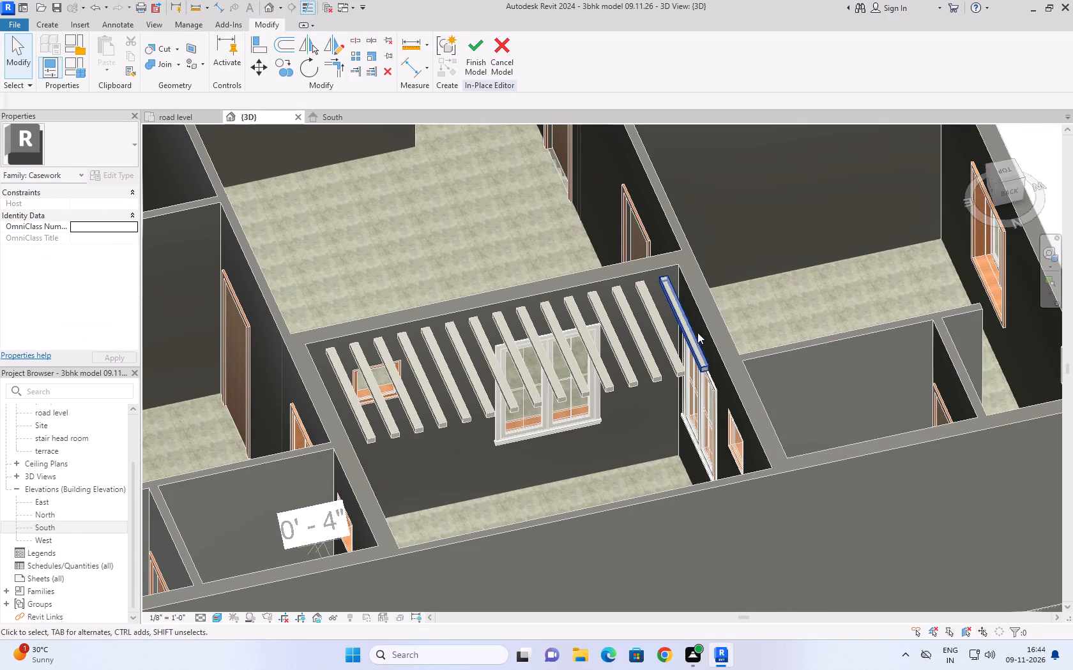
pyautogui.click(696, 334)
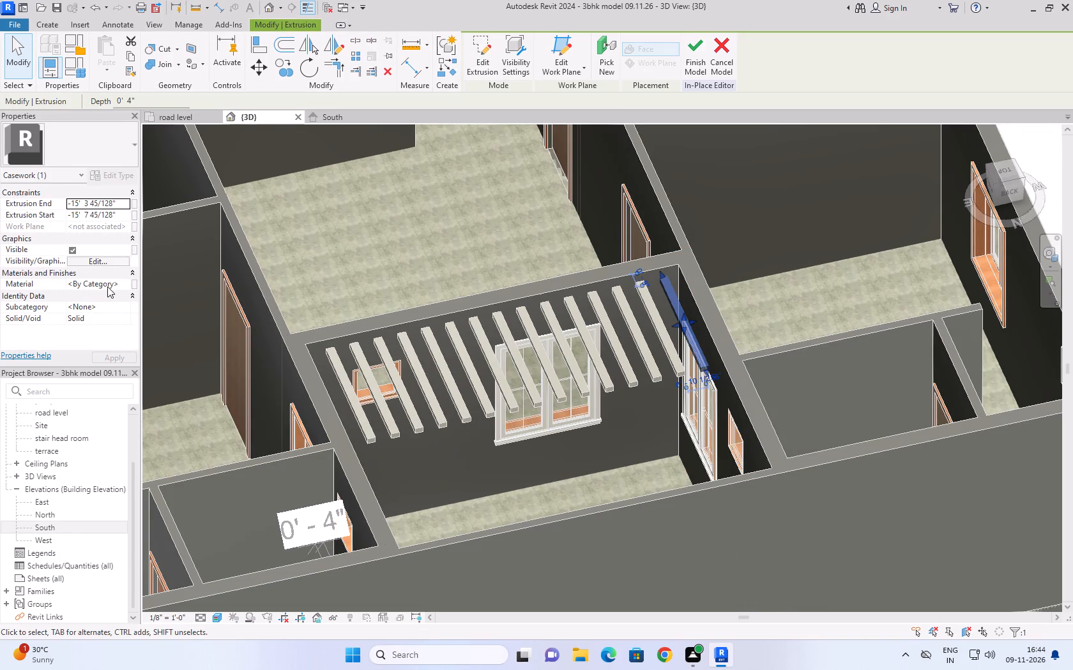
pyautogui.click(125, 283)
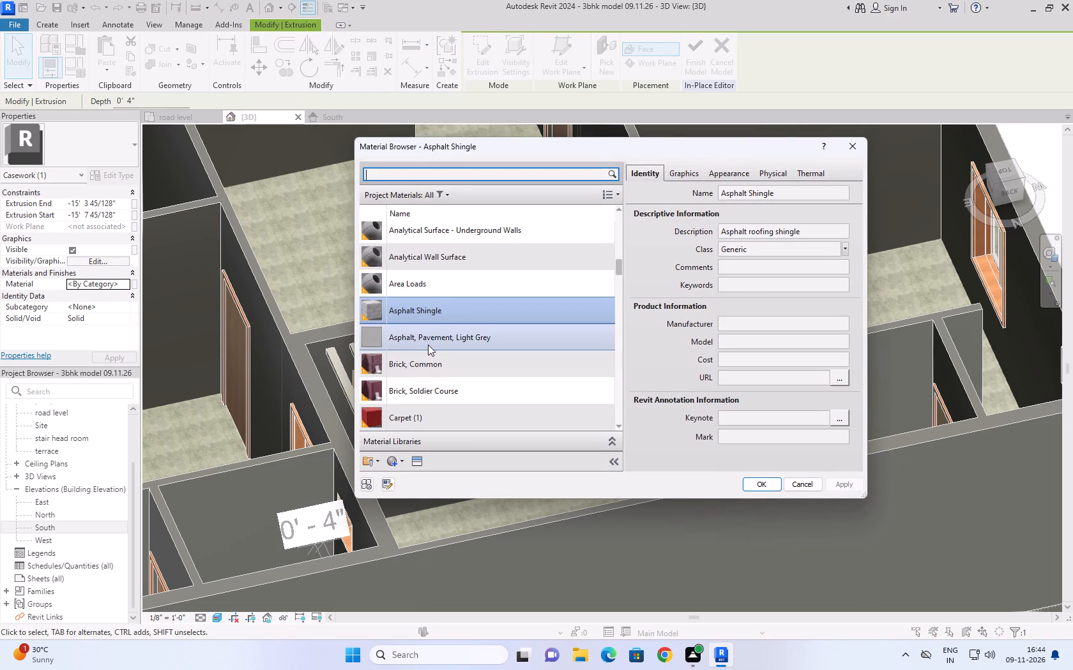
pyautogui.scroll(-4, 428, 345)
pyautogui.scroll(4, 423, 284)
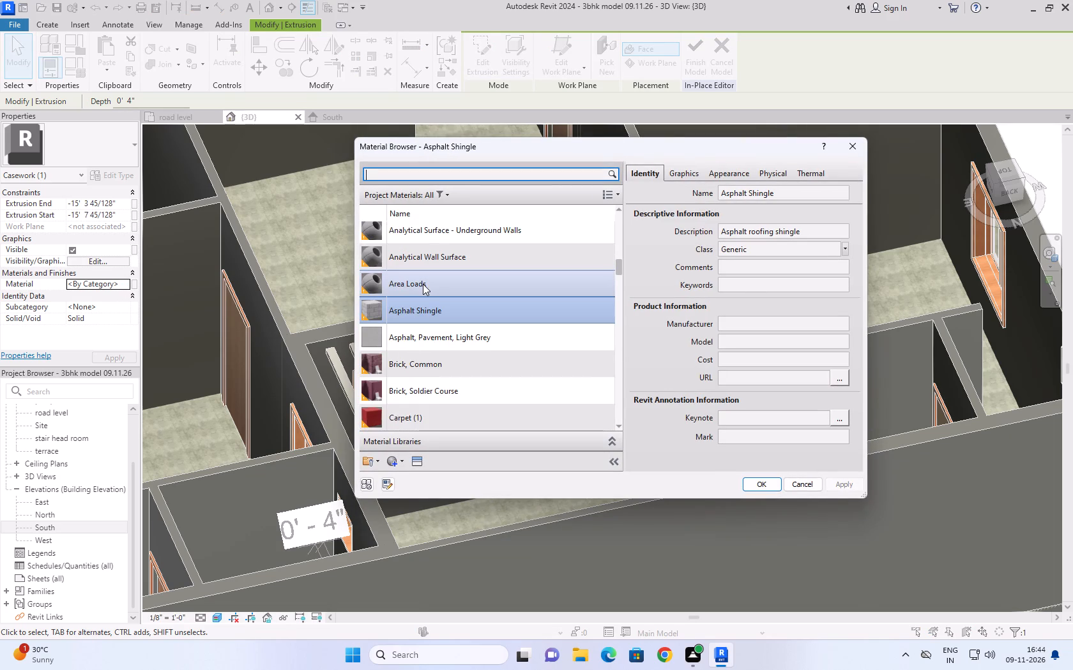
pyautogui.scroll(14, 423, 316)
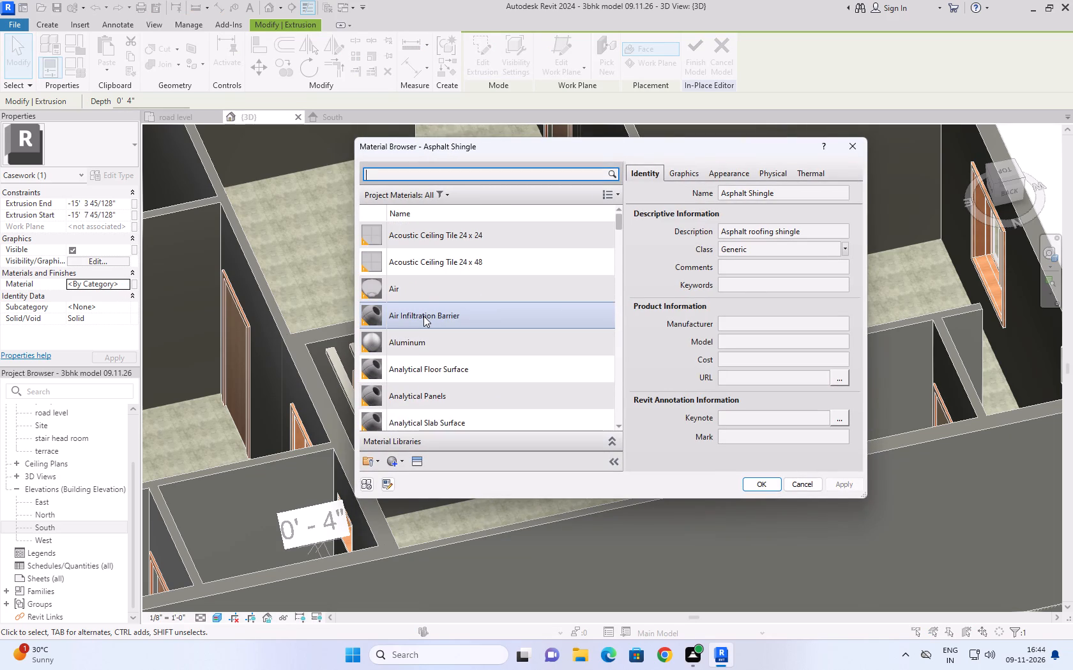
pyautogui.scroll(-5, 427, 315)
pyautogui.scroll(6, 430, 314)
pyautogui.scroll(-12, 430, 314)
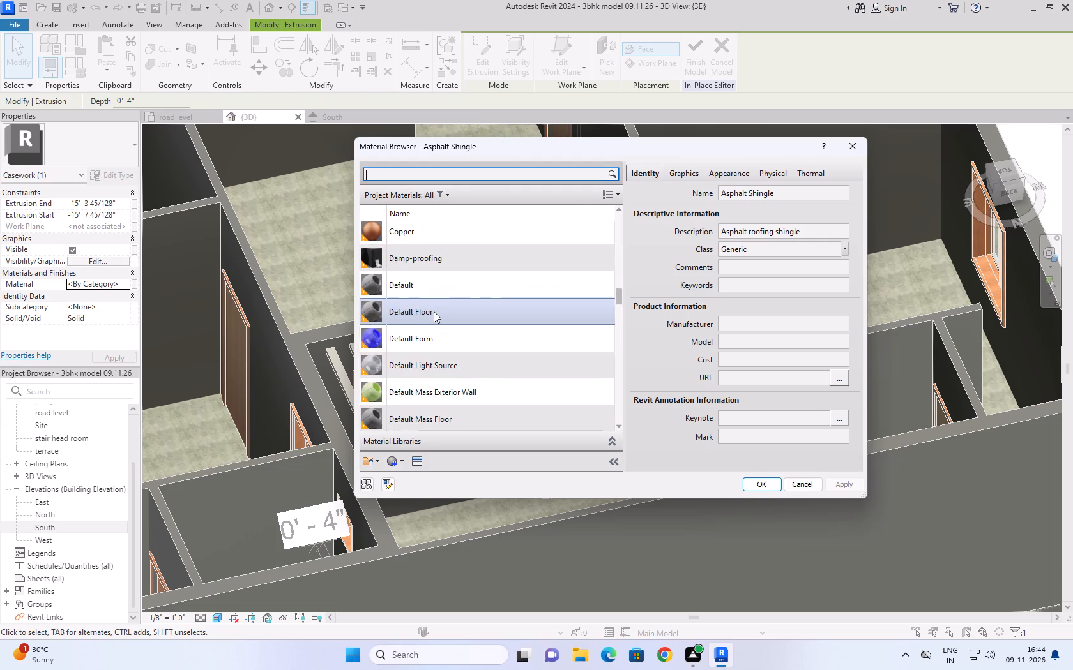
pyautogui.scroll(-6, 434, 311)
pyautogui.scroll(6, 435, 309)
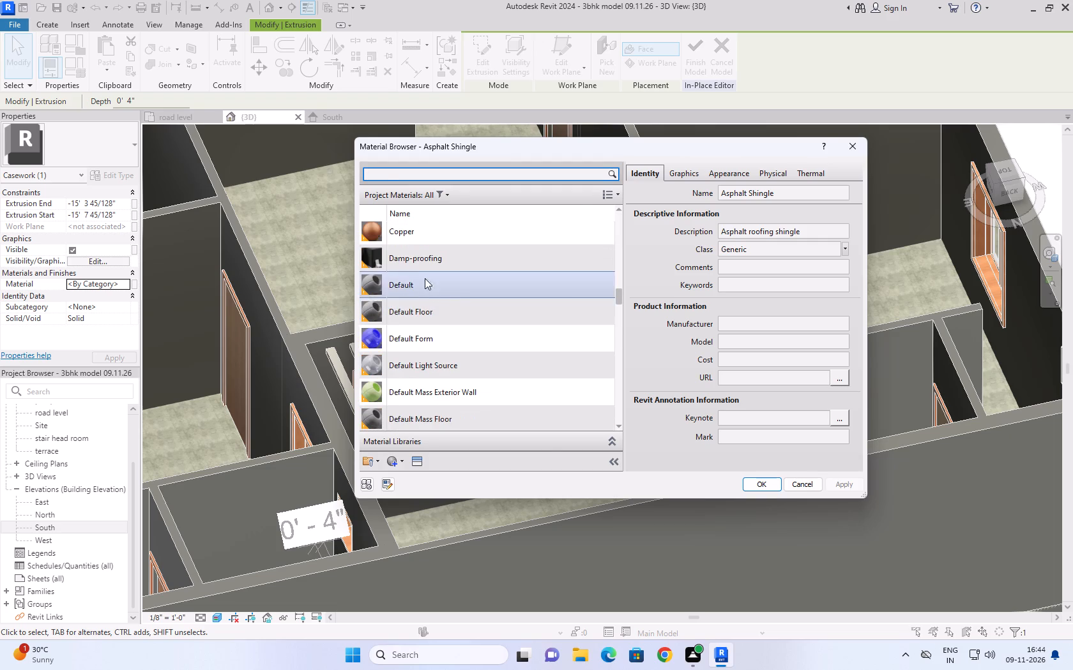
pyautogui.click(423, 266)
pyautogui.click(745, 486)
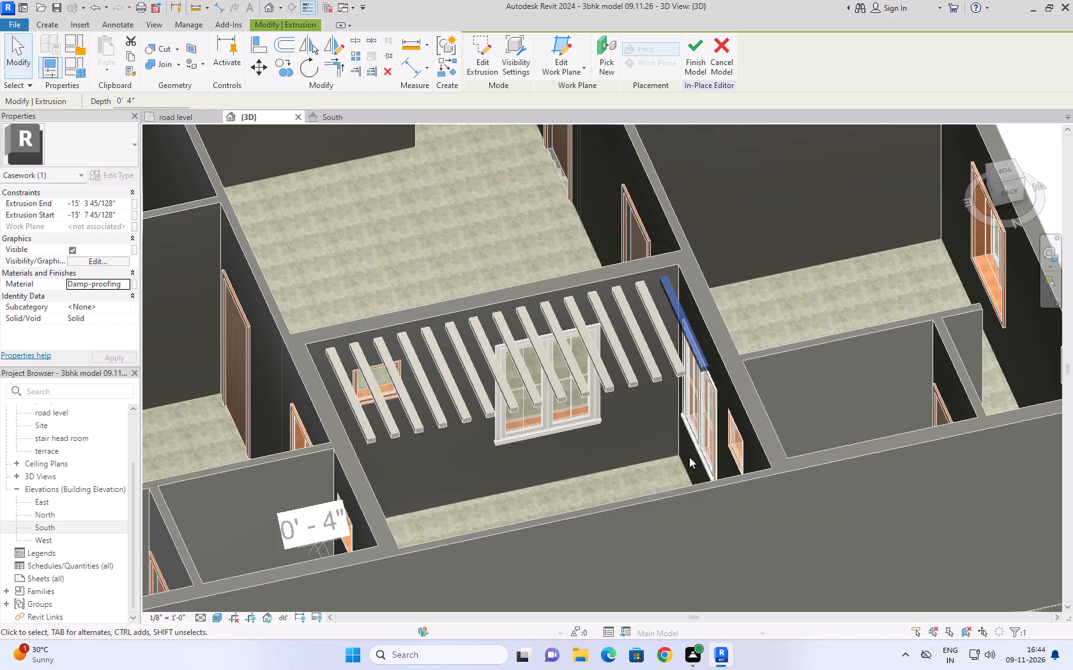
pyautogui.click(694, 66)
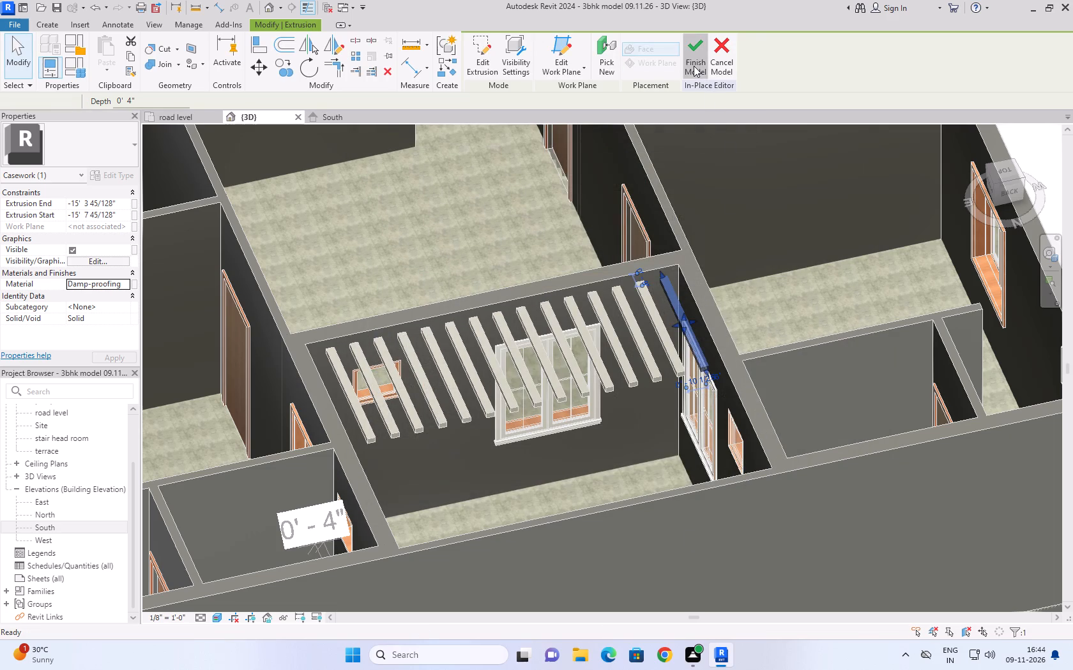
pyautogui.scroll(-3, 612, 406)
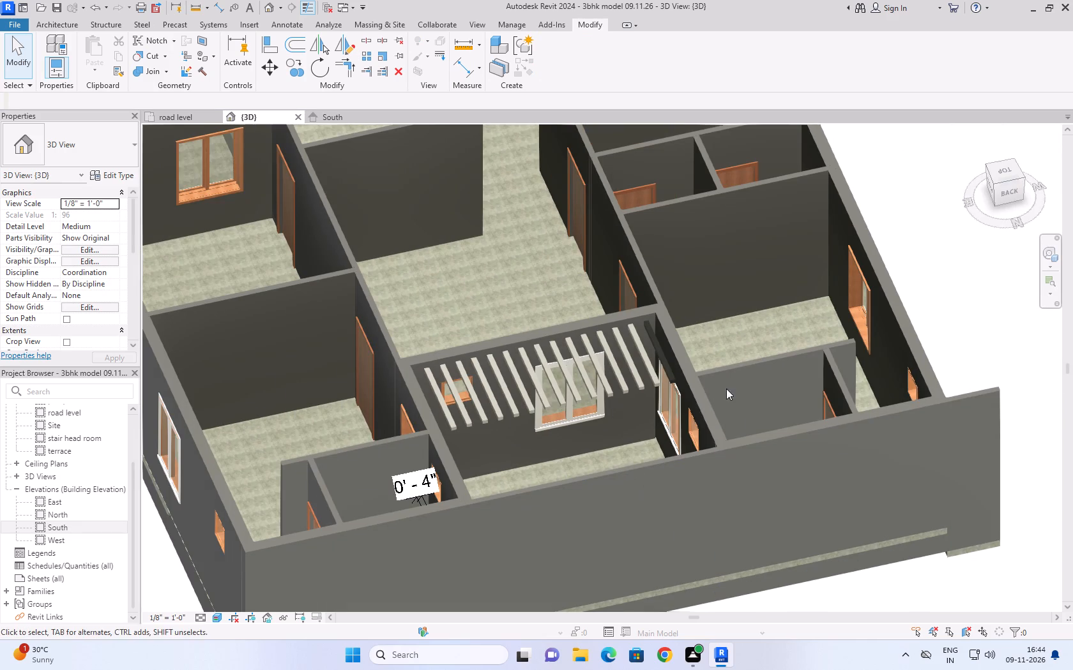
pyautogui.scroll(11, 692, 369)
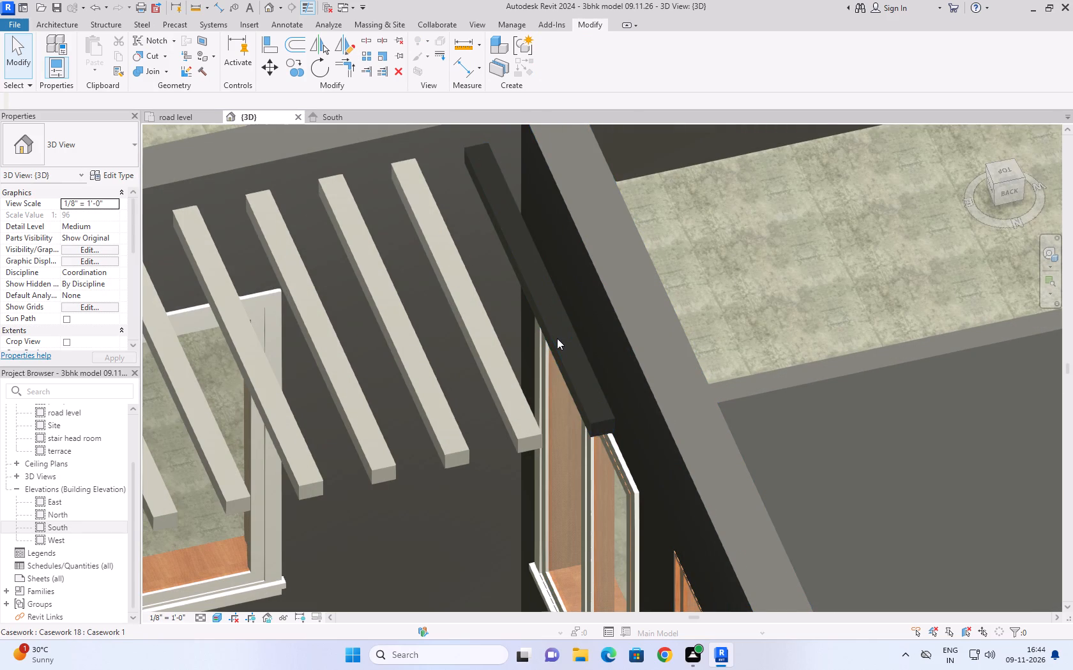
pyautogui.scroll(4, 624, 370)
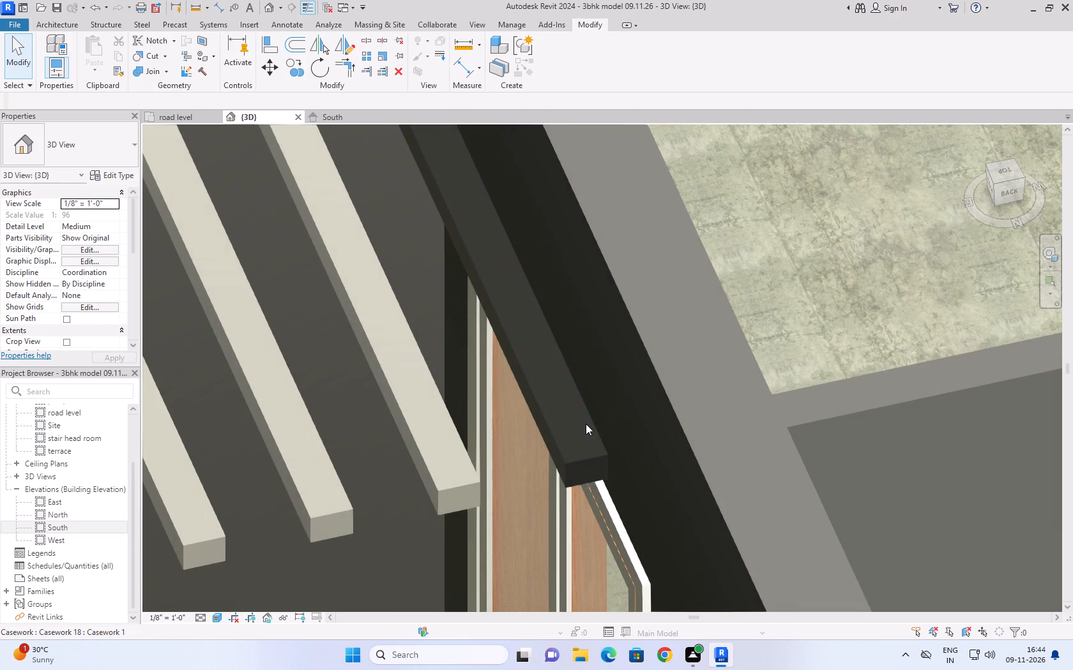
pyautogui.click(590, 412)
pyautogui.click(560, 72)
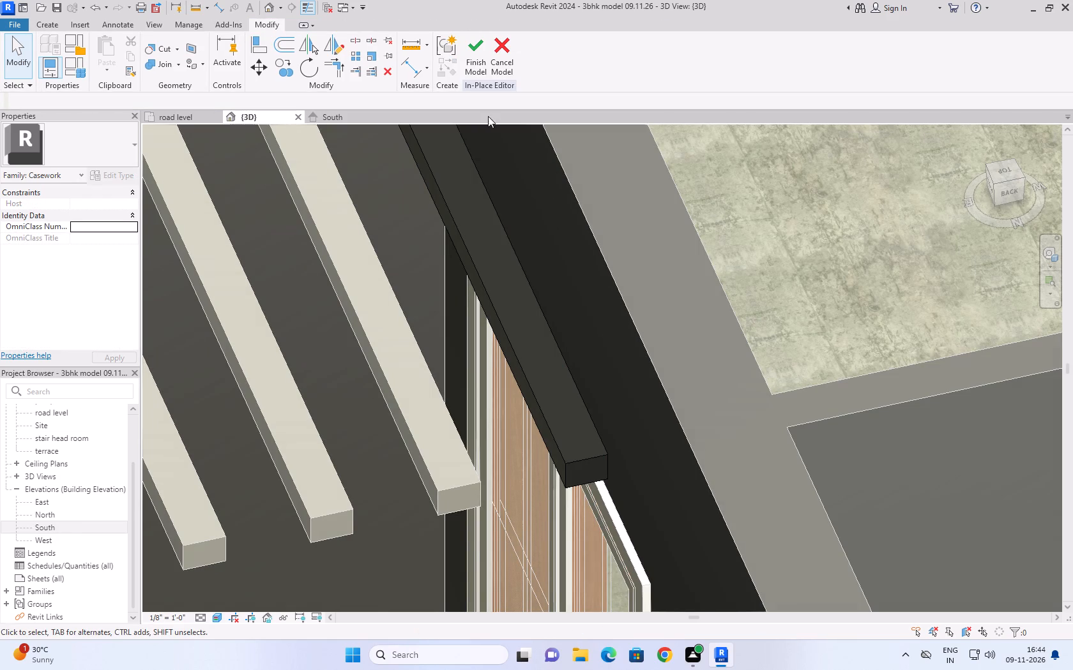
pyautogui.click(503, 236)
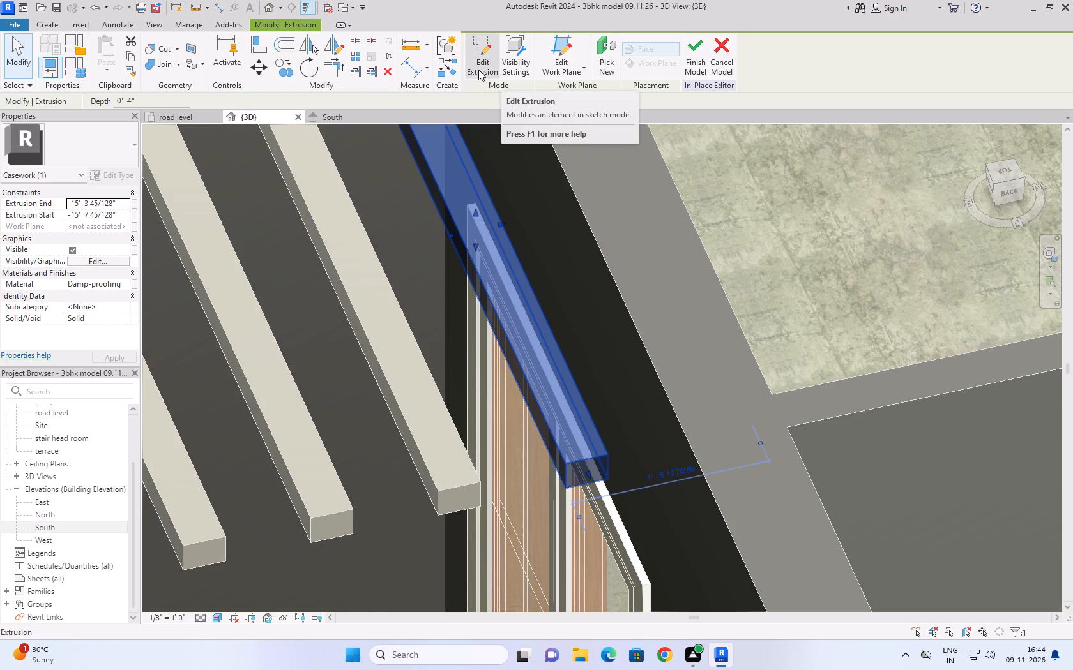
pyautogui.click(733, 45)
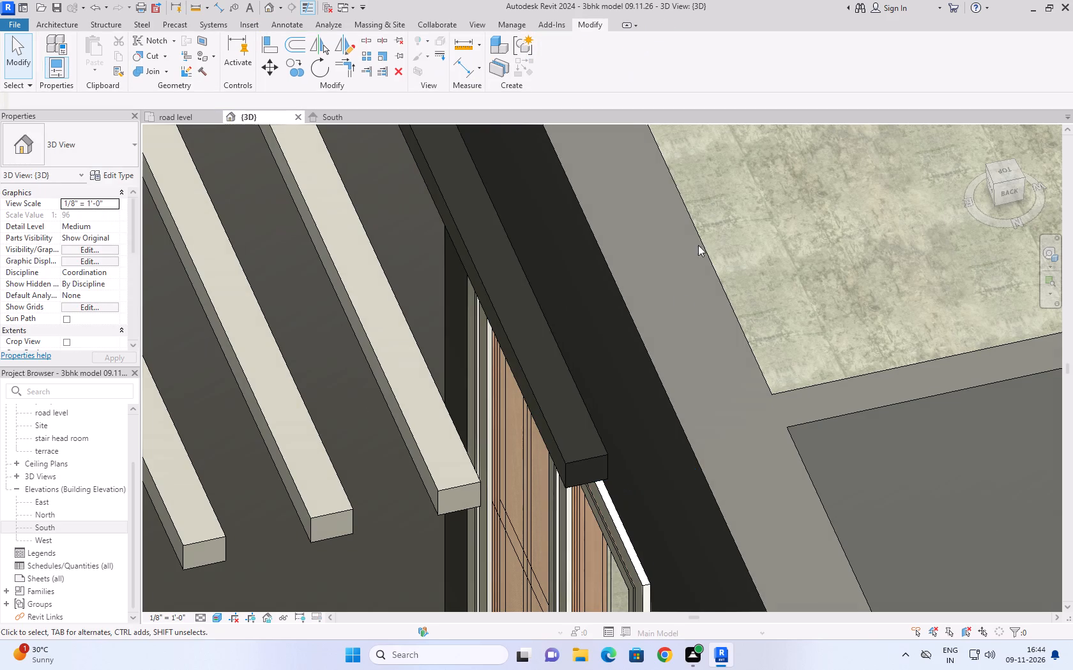
# Edit the westmost casework member in place and assign the Clad - White material to its extrusion.
pyautogui.click(602, 442)
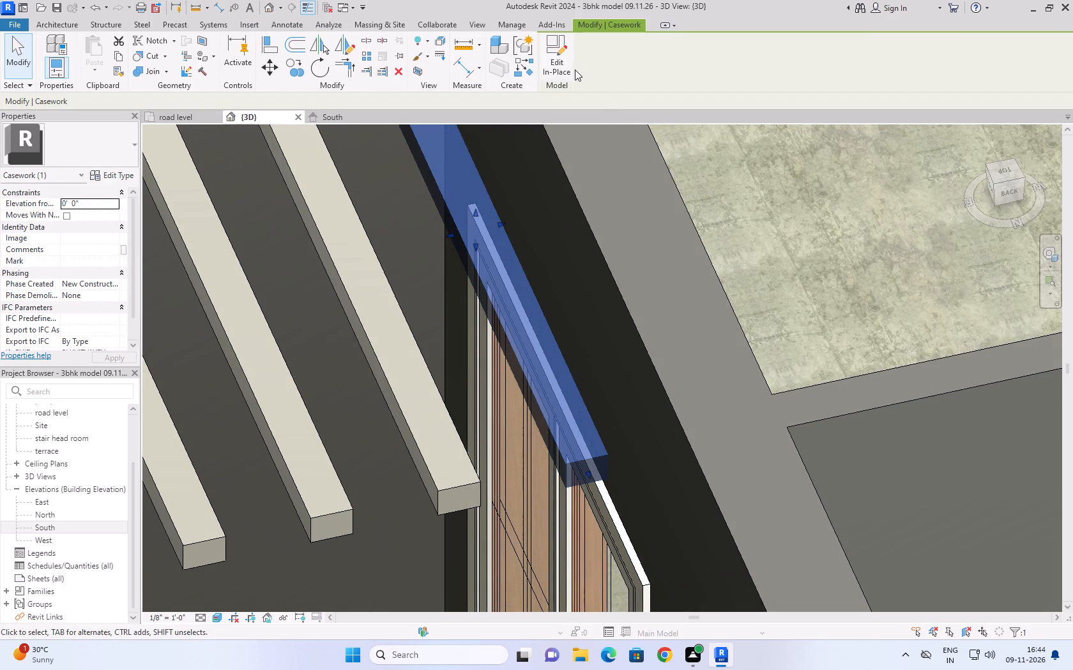
pyautogui.click(561, 66)
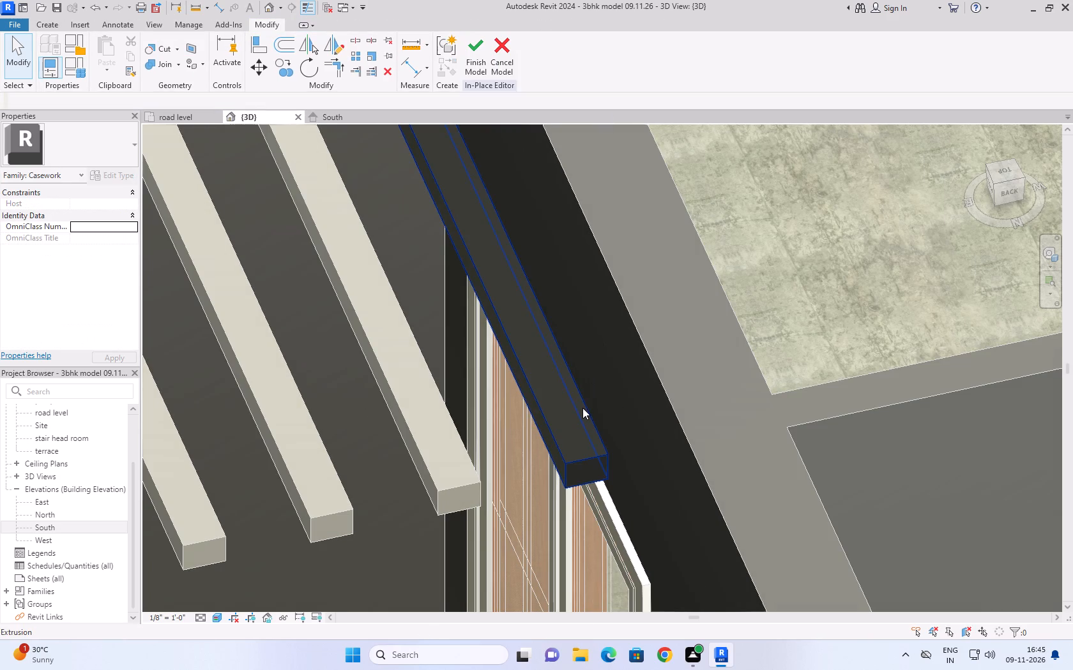
pyautogui.click(582, 407)
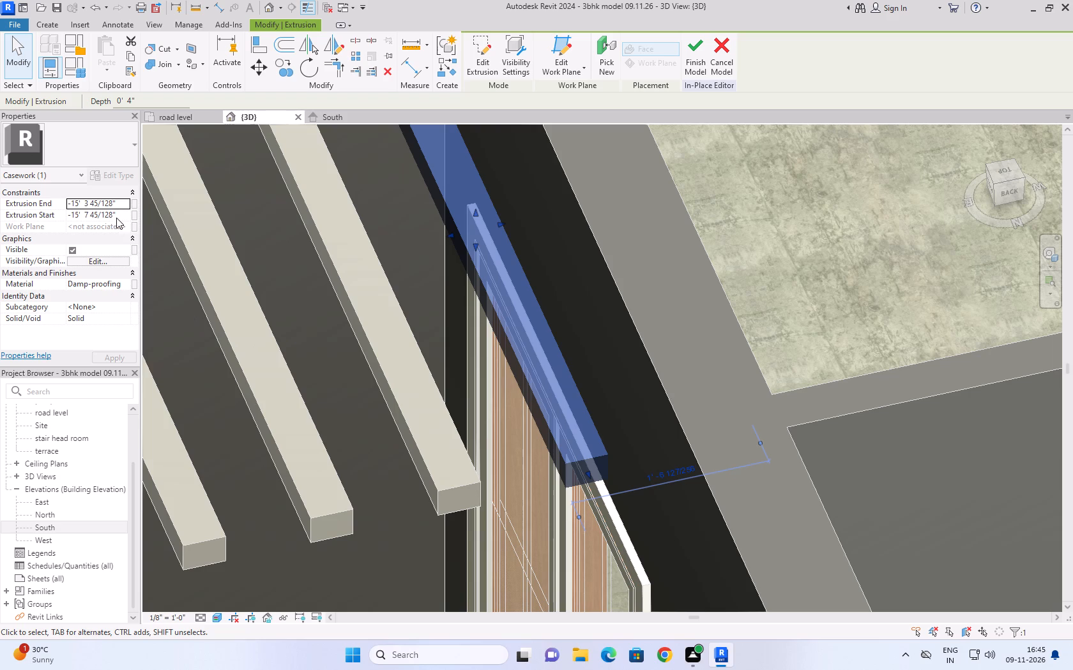
pyautogui.click(125, 283)
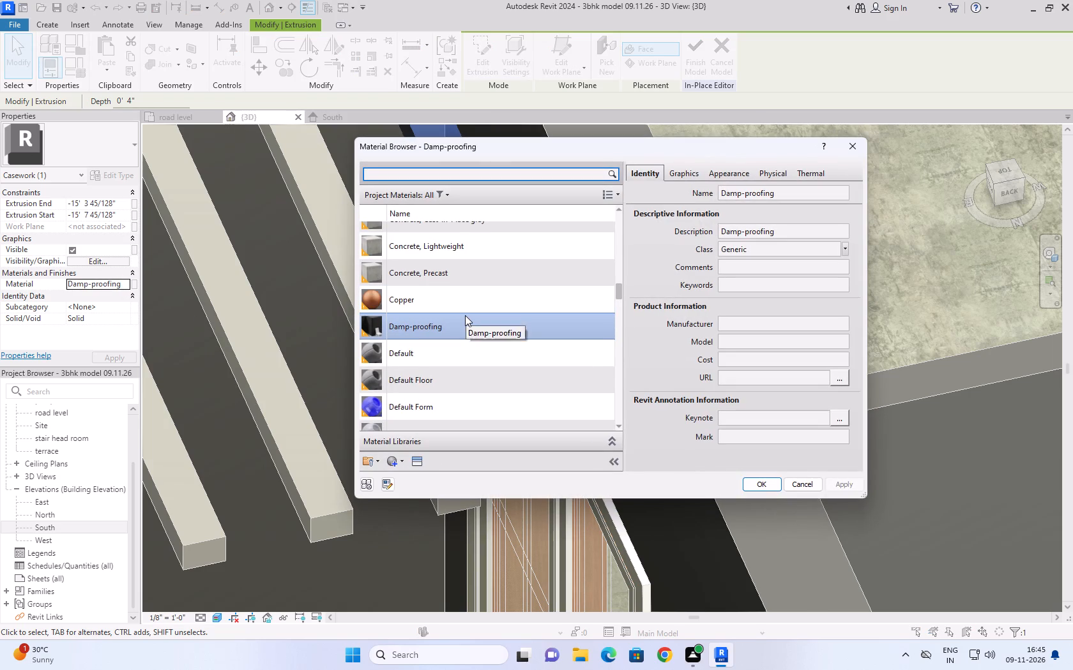
pyautogui.scroll(2, 465, 315)
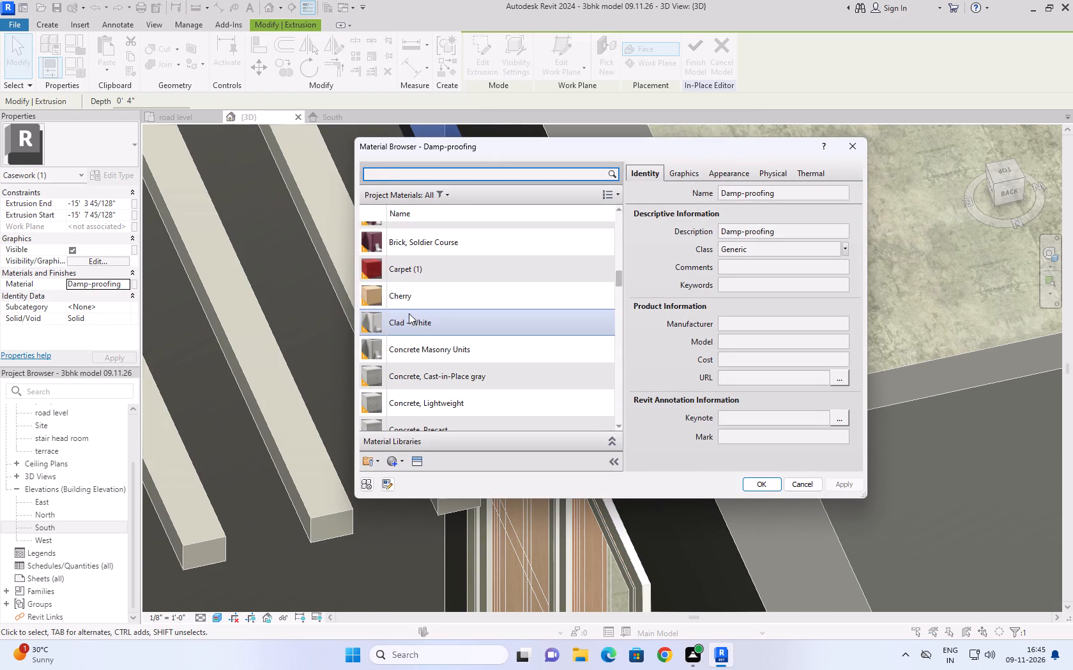
pyautogui.click(415, 322)
pyautogui.click(773, 486)
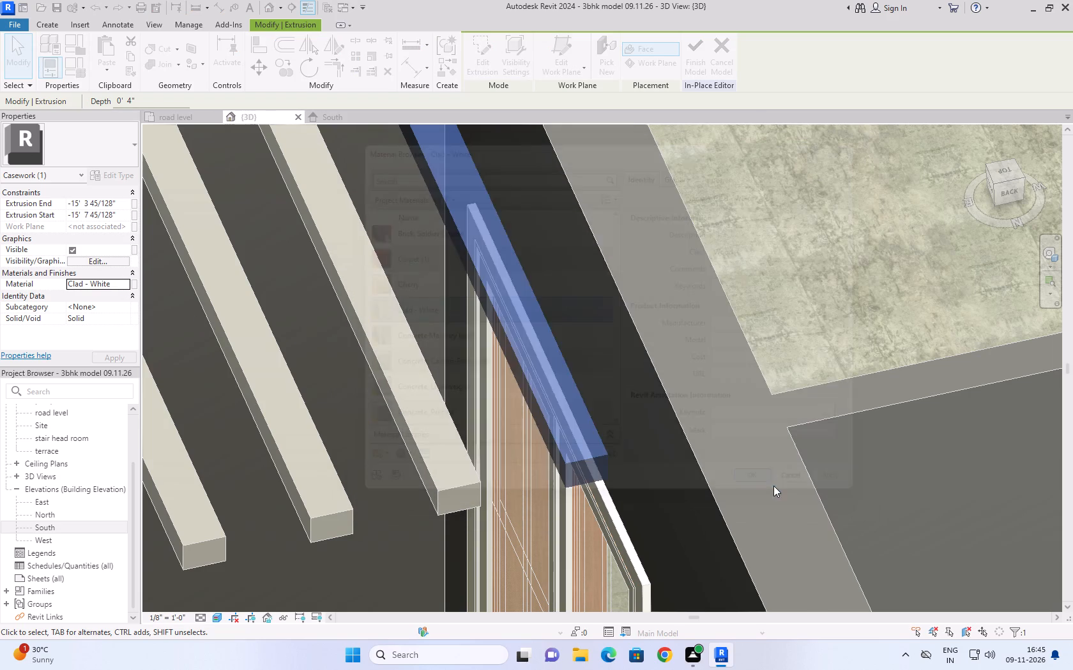
pyautogui.scroll(-5, 740, 296)
pyautogui.click(699, 54)
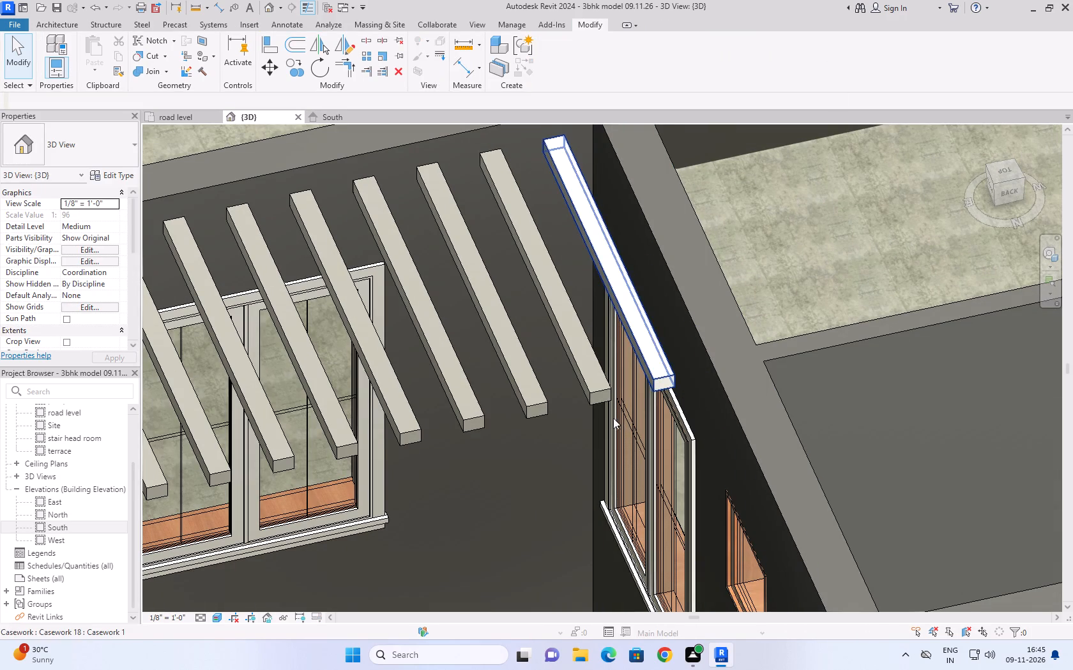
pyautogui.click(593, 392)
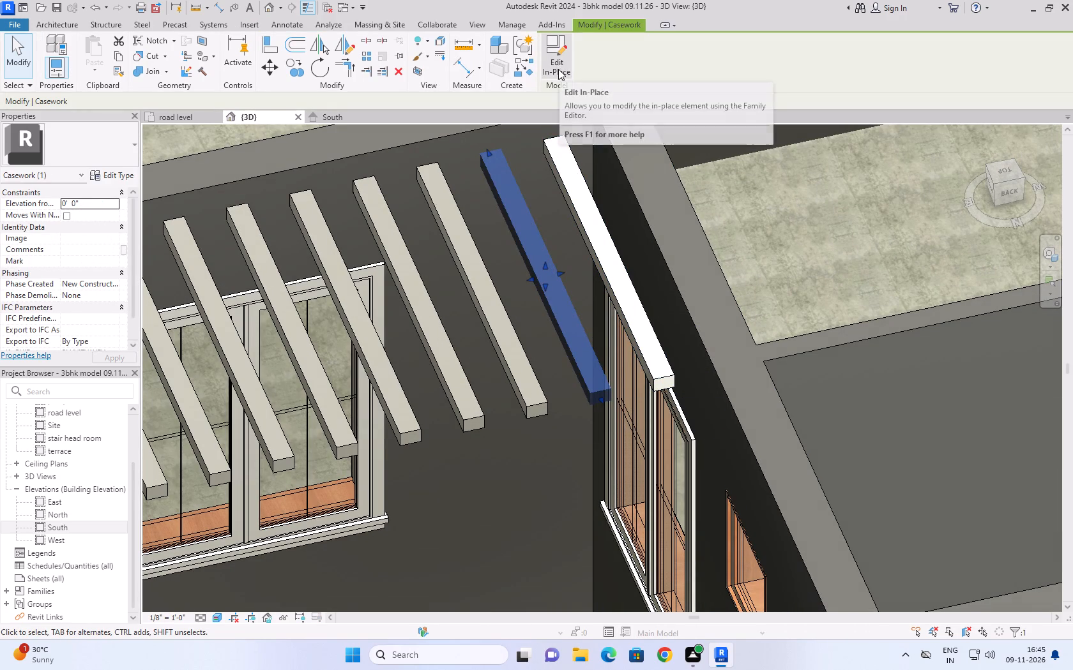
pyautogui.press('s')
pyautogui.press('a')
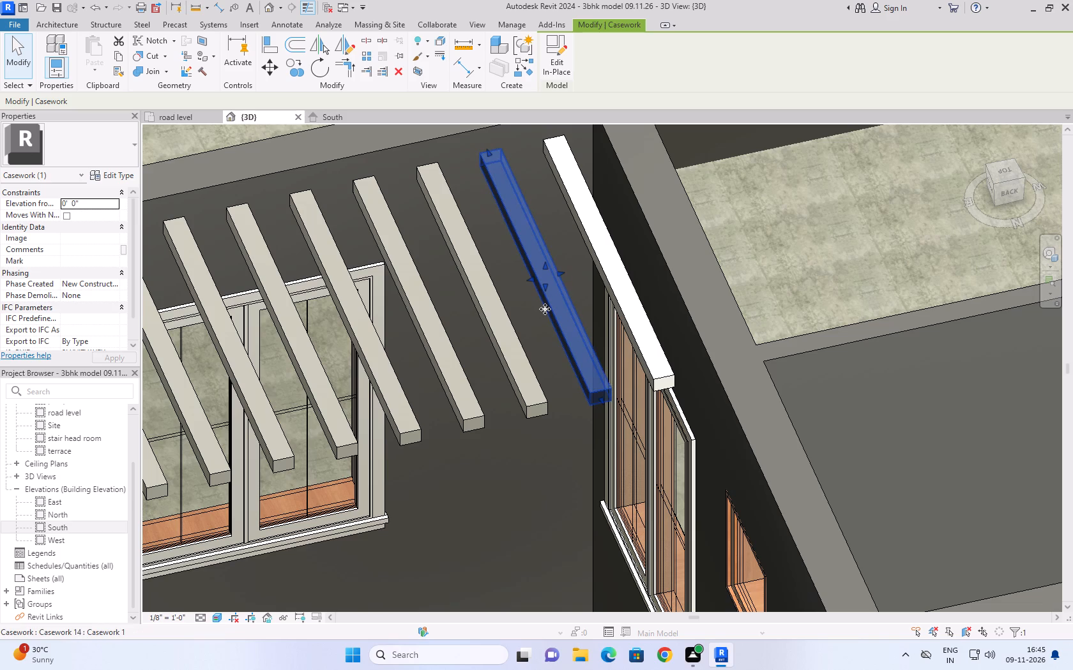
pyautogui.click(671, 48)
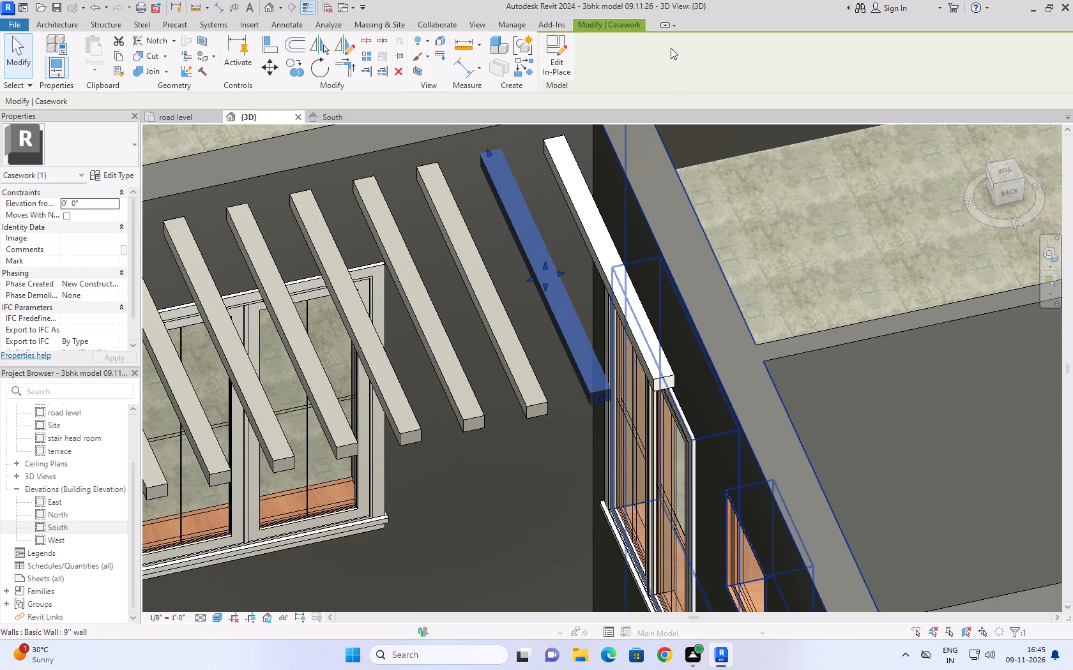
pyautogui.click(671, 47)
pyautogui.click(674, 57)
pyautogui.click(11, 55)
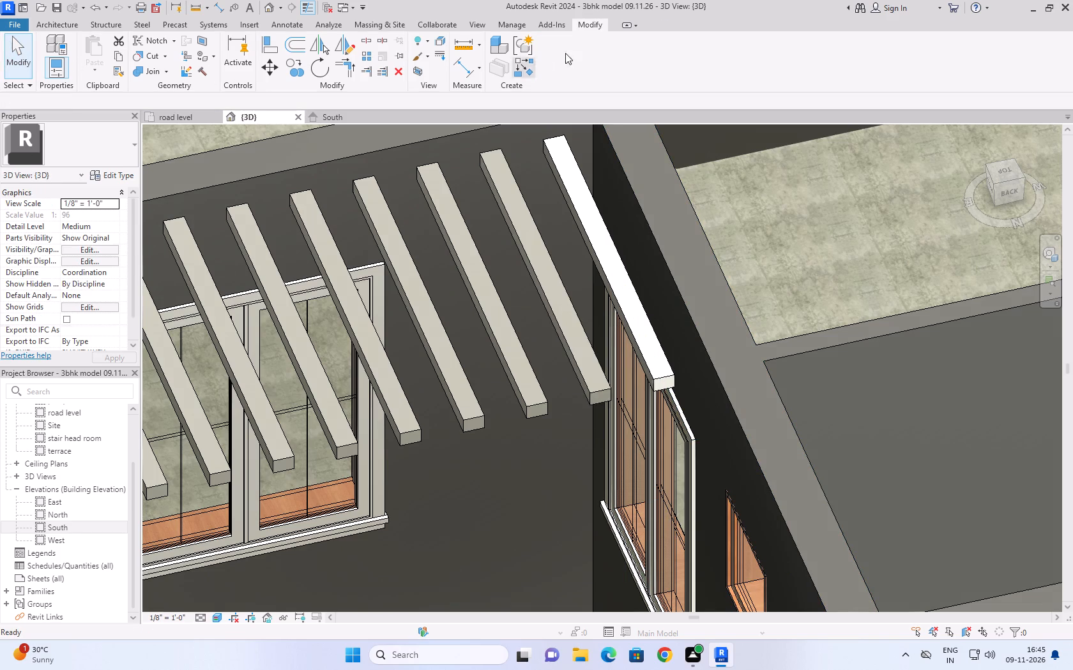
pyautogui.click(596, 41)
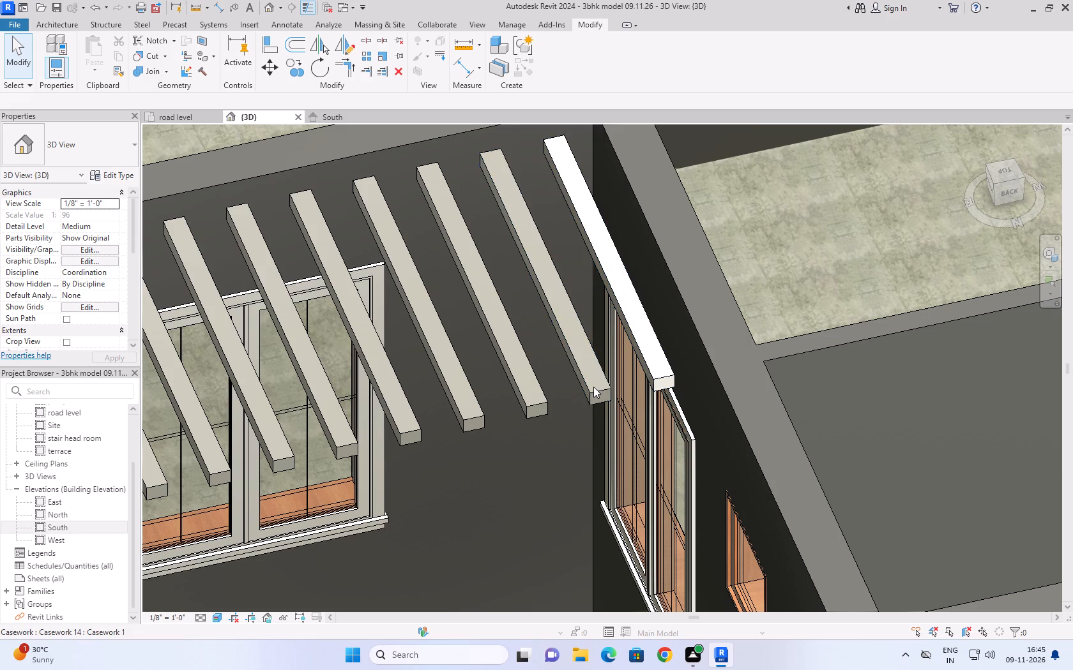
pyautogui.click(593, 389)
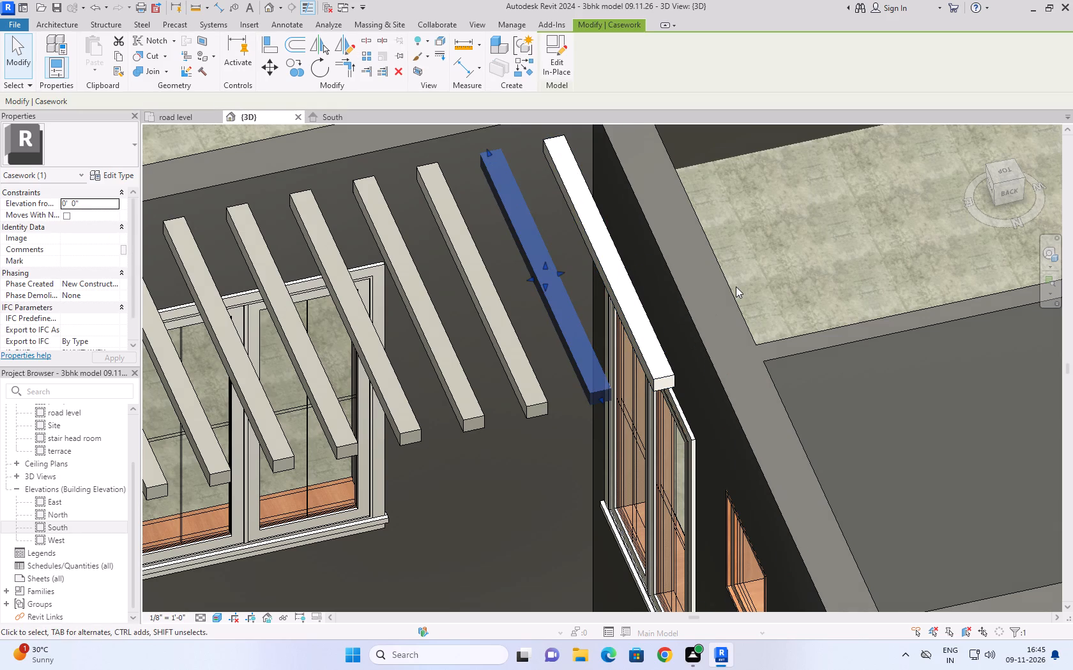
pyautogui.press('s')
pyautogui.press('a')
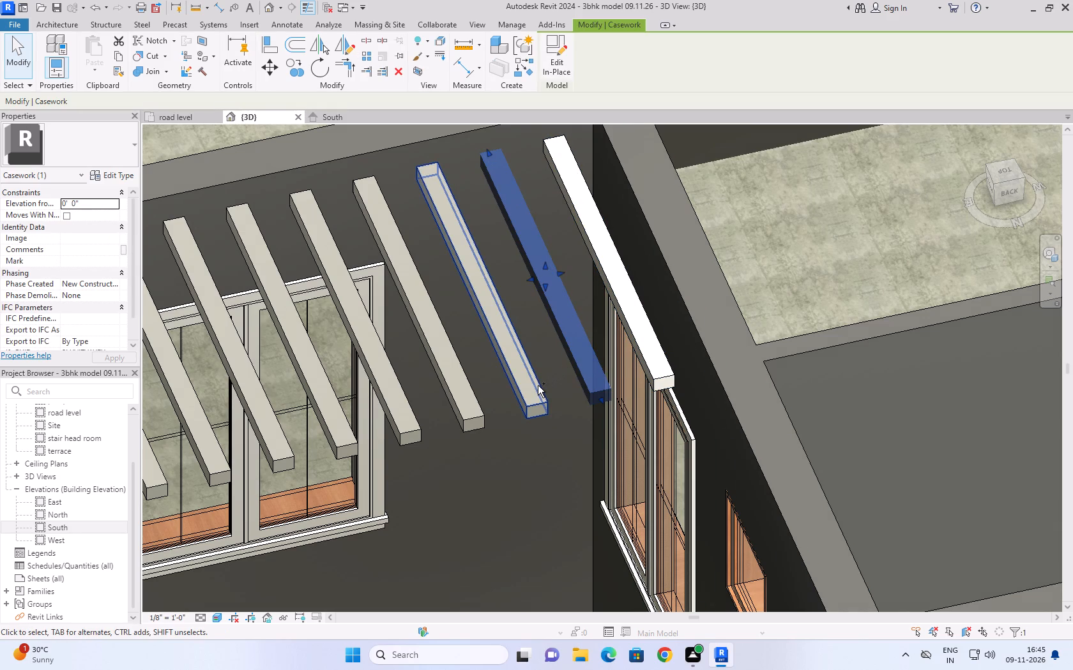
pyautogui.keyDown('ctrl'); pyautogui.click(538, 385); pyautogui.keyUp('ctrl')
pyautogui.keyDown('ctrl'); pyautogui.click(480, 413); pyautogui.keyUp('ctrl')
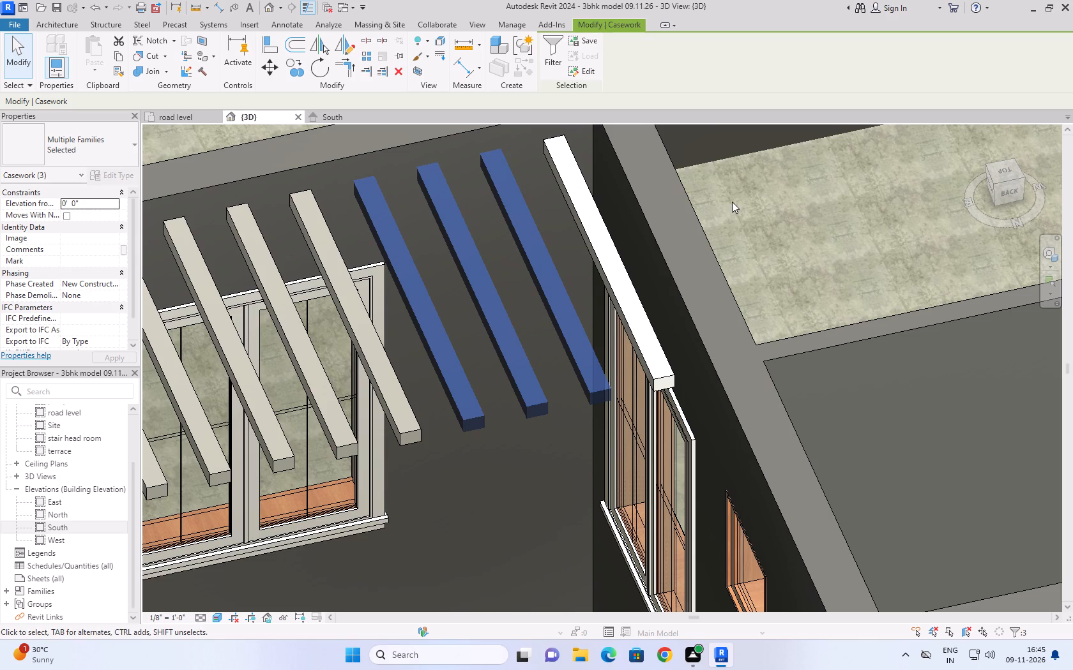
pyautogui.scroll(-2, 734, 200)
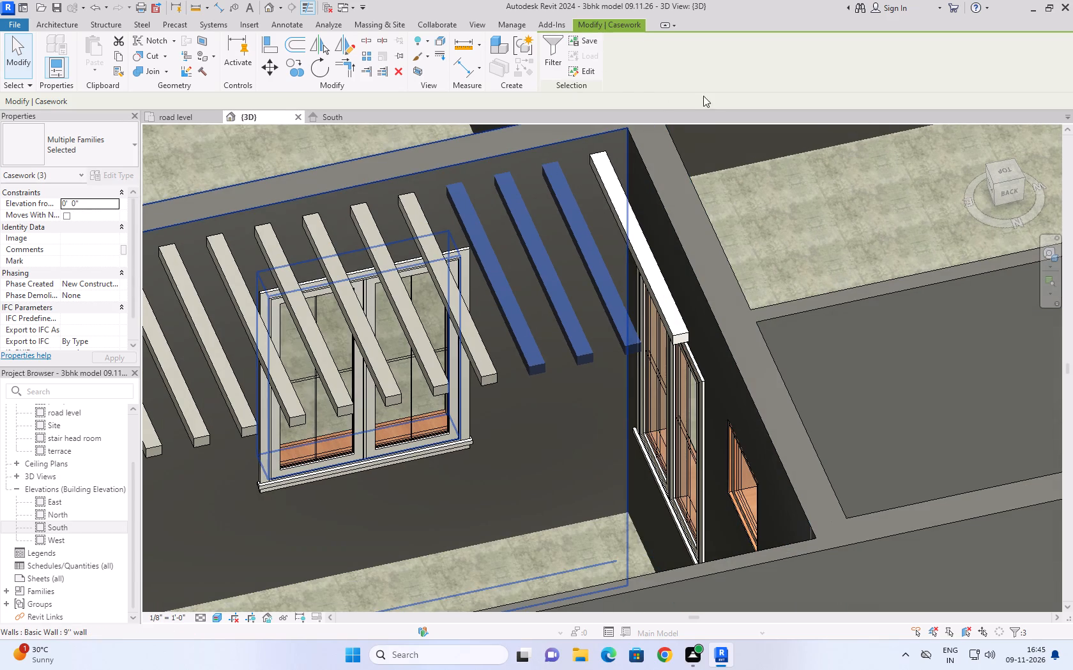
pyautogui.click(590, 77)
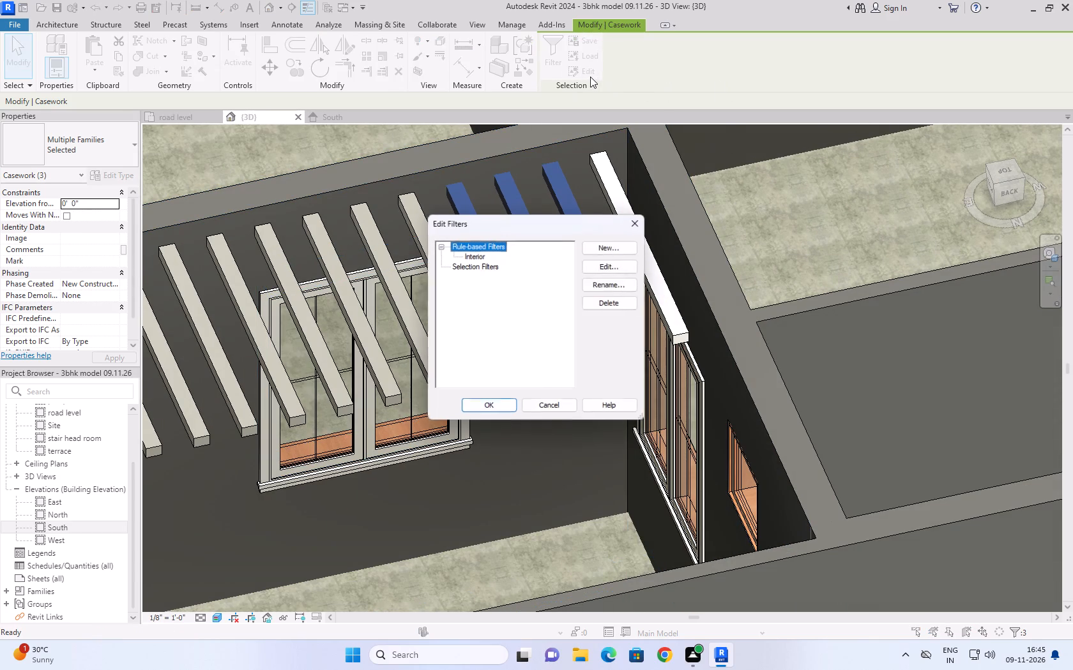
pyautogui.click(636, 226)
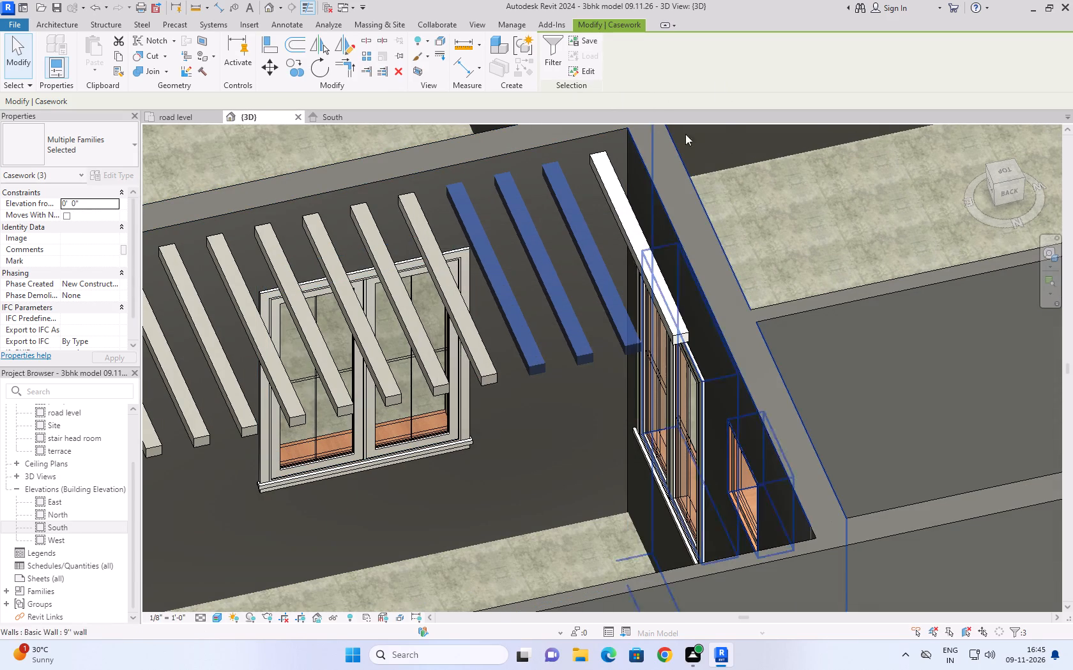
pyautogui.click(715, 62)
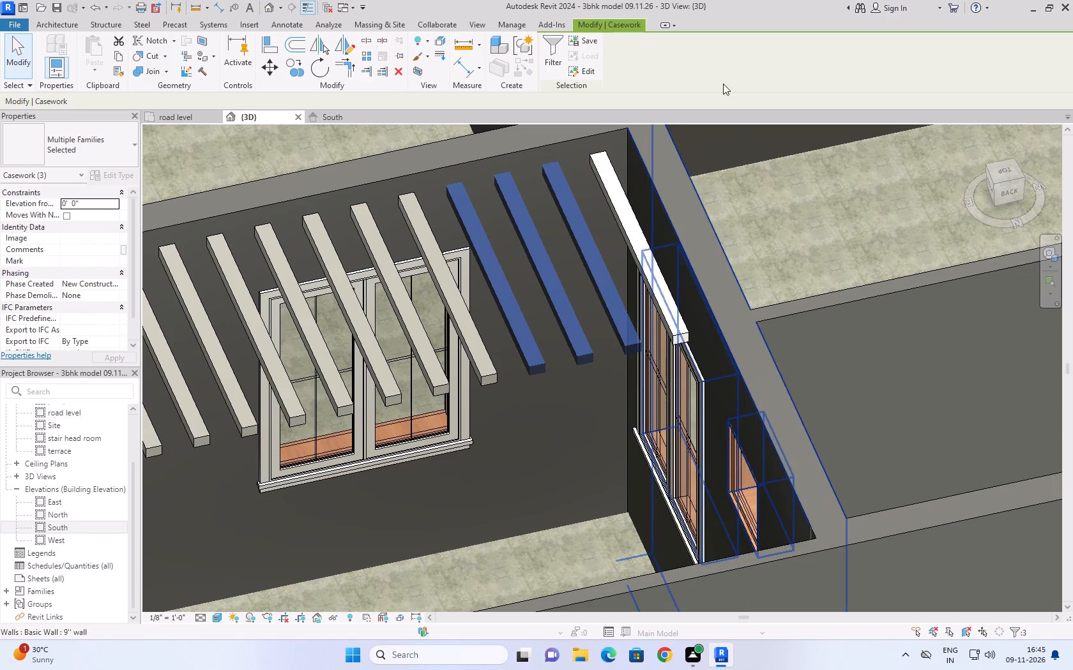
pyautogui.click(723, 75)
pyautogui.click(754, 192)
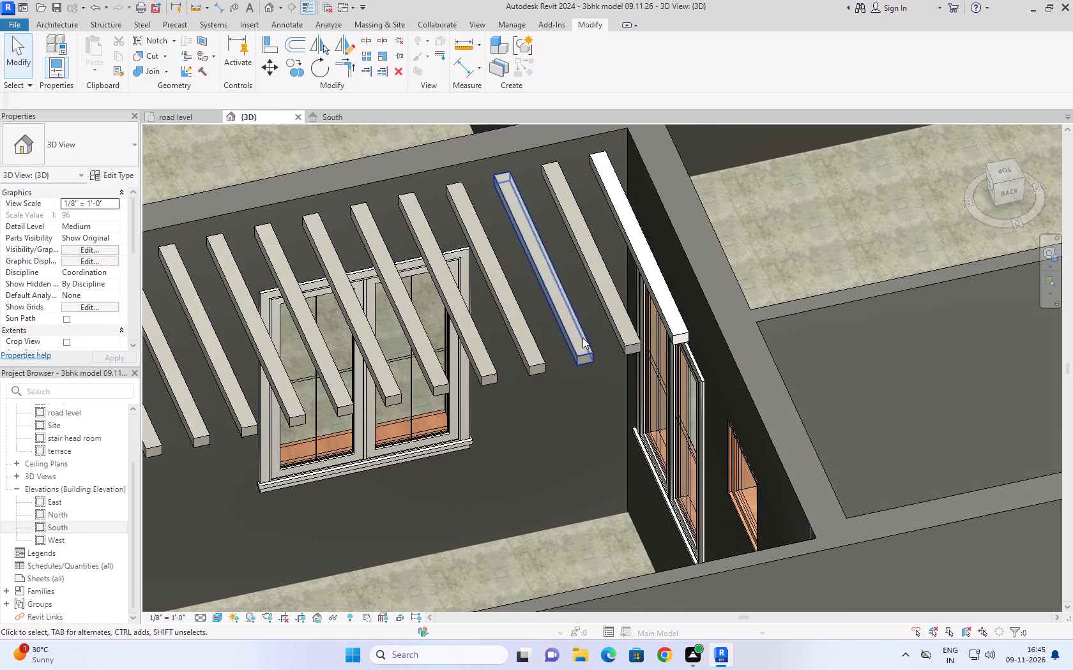
# Edit the second casework member from the west in place and assign the Clad - White material to its extrusion.
pyautogui.click(627, 345)
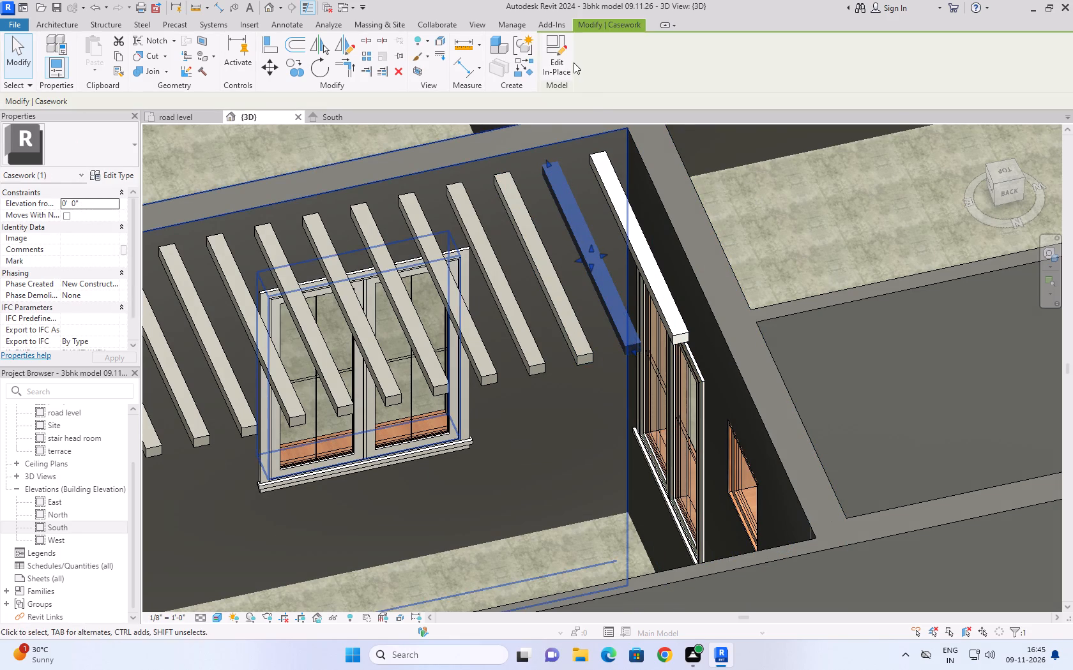
pyautogui.click(567, 68)
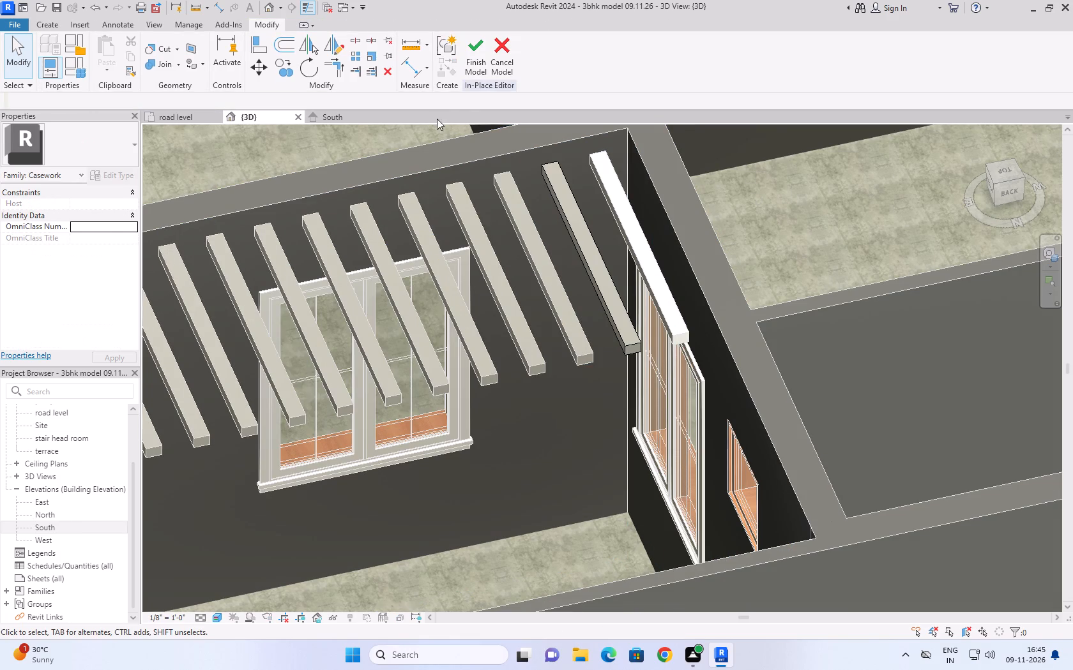
pyautogui.click(624, 339)
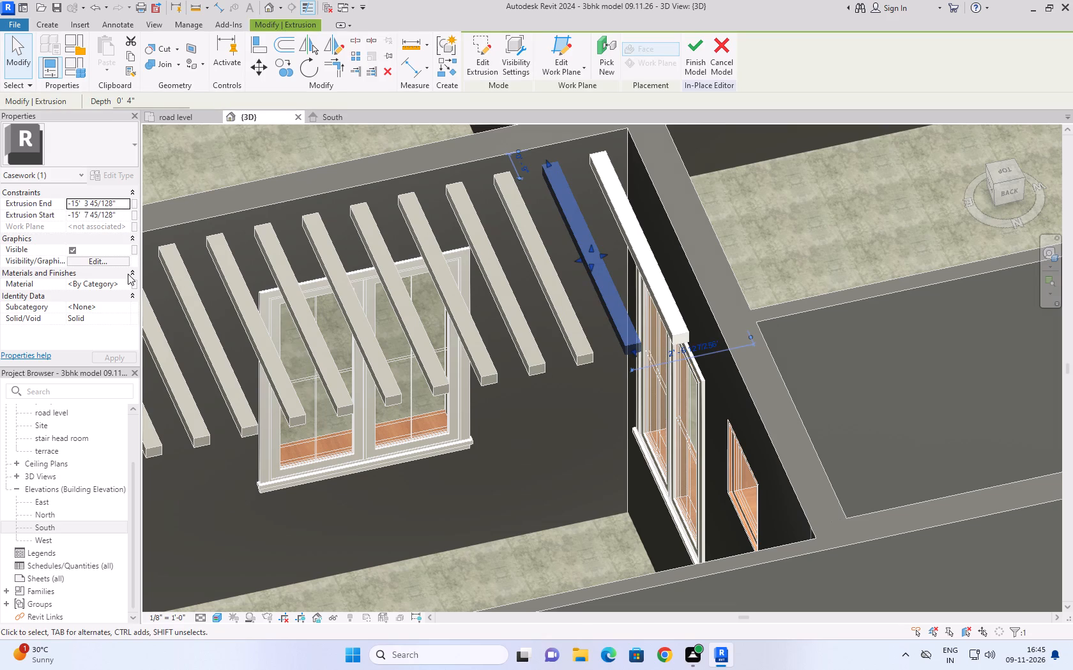
pyautogui.click(124, 285)
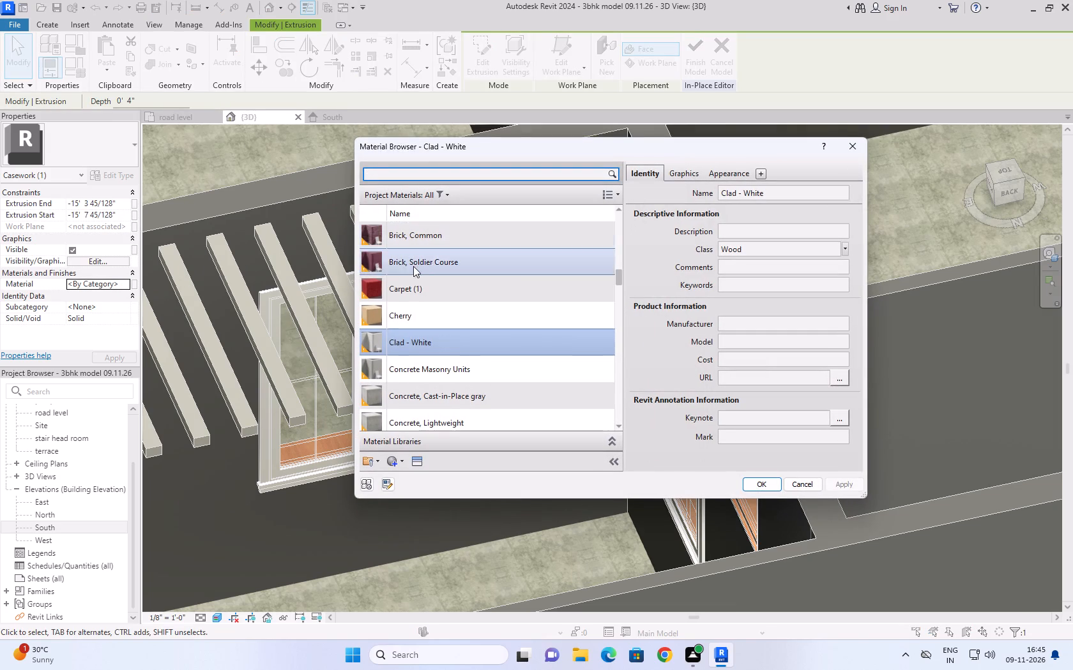
pyautogui.click(429, 337)
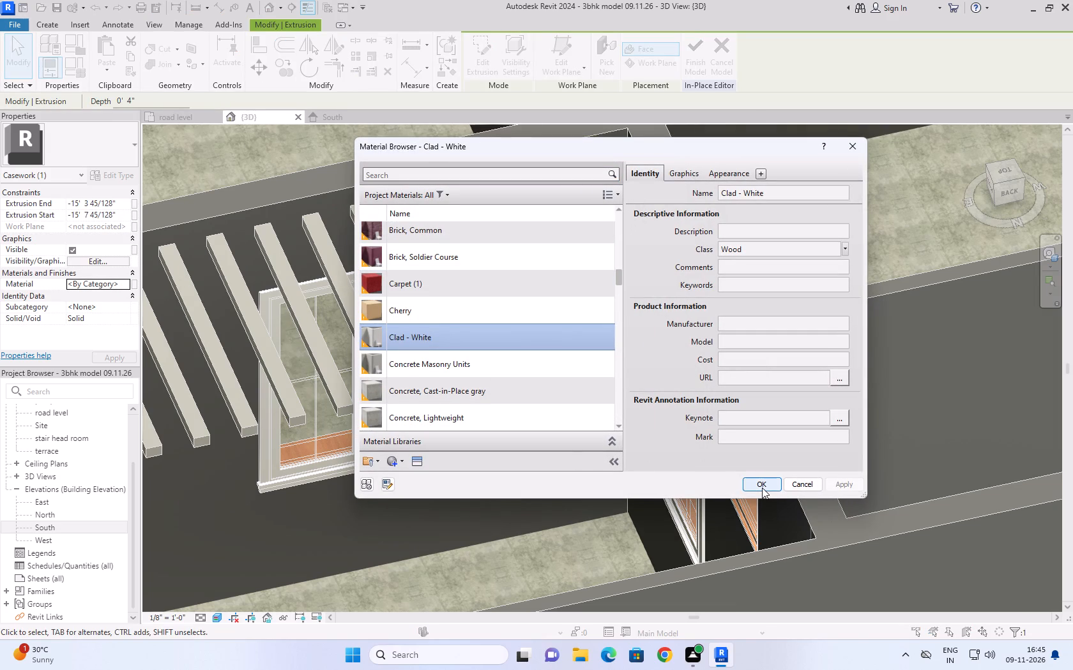
pyautogui.click(762, 486)
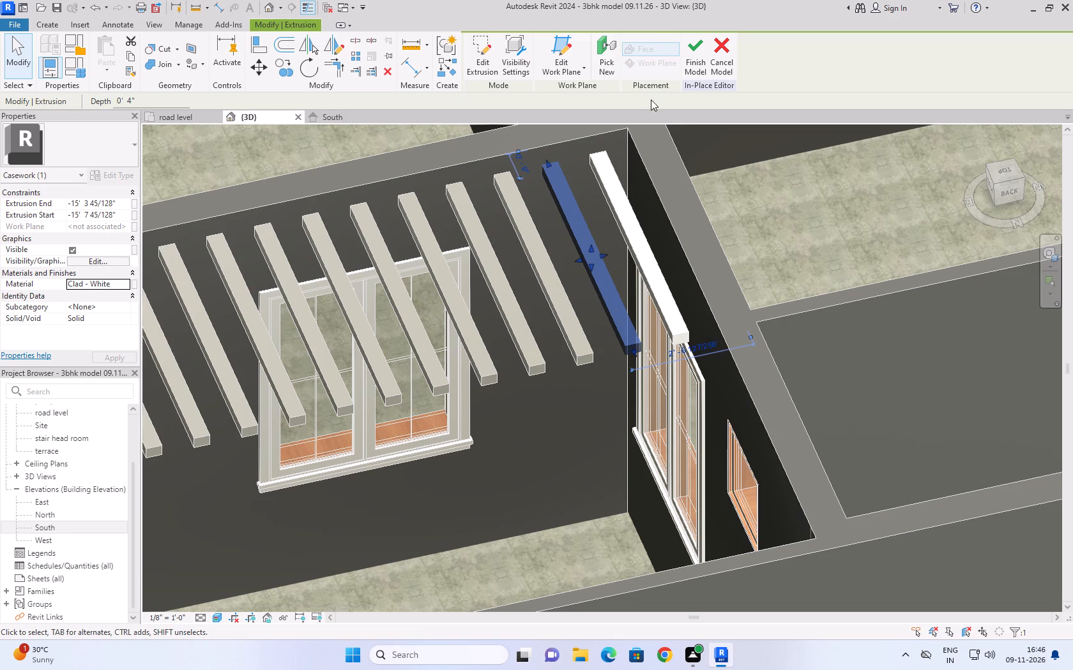
pyautogui.click(685, 57)
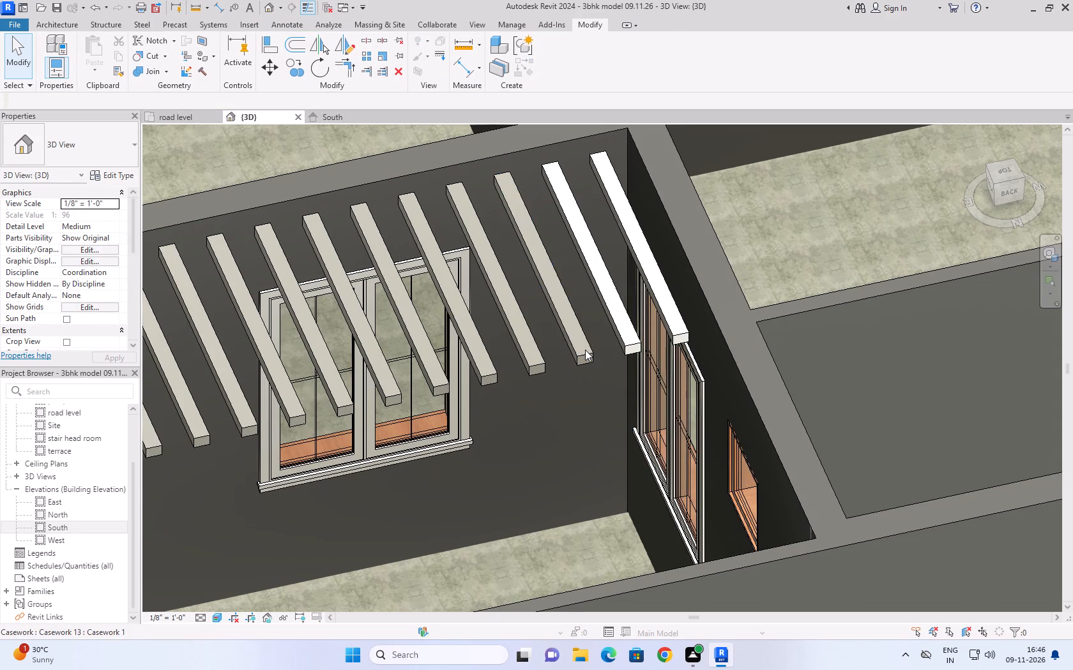
# Edit the third casework member from the west in place and assign the Clad - White material to its extrusion.
pyautogui.click(587, 355)
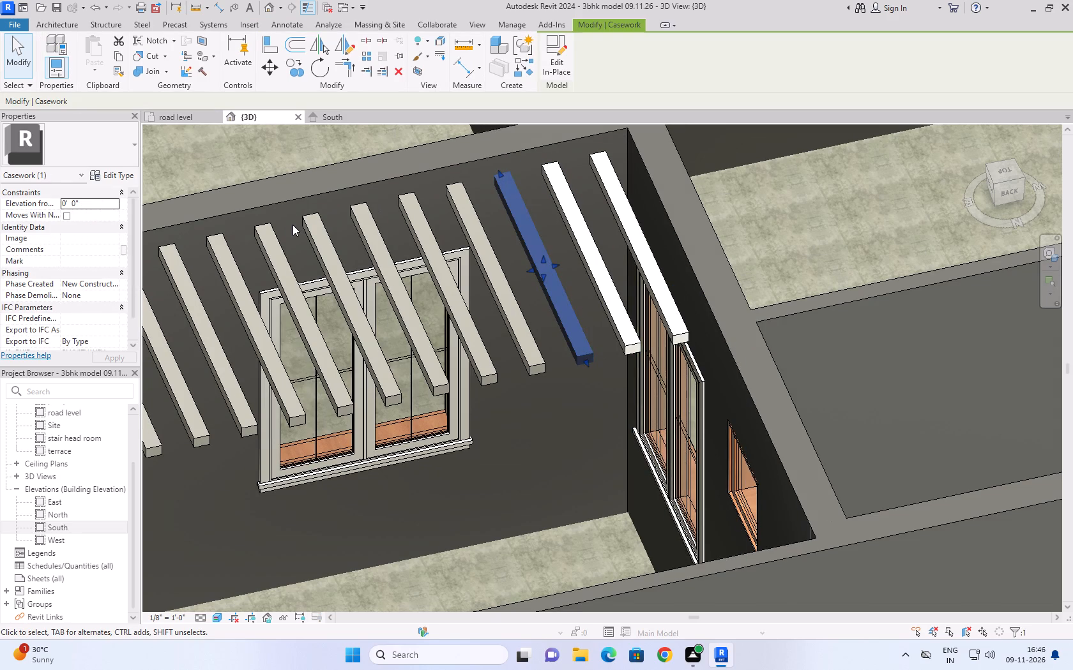
pyautogui.click(553, 71)
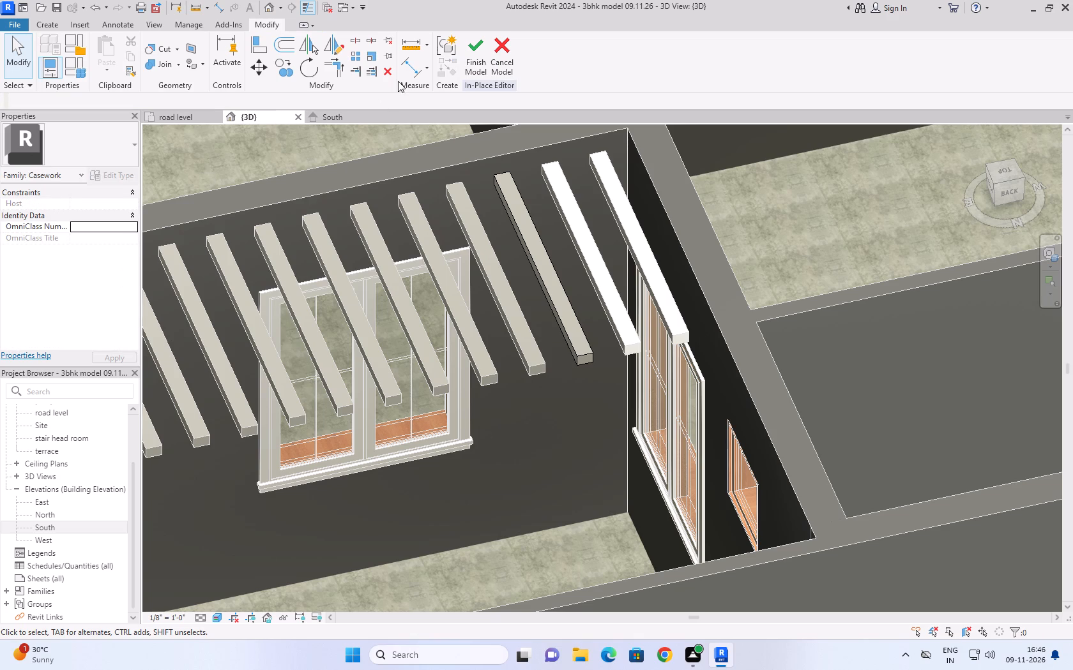
pyautogui.click(580, 354)
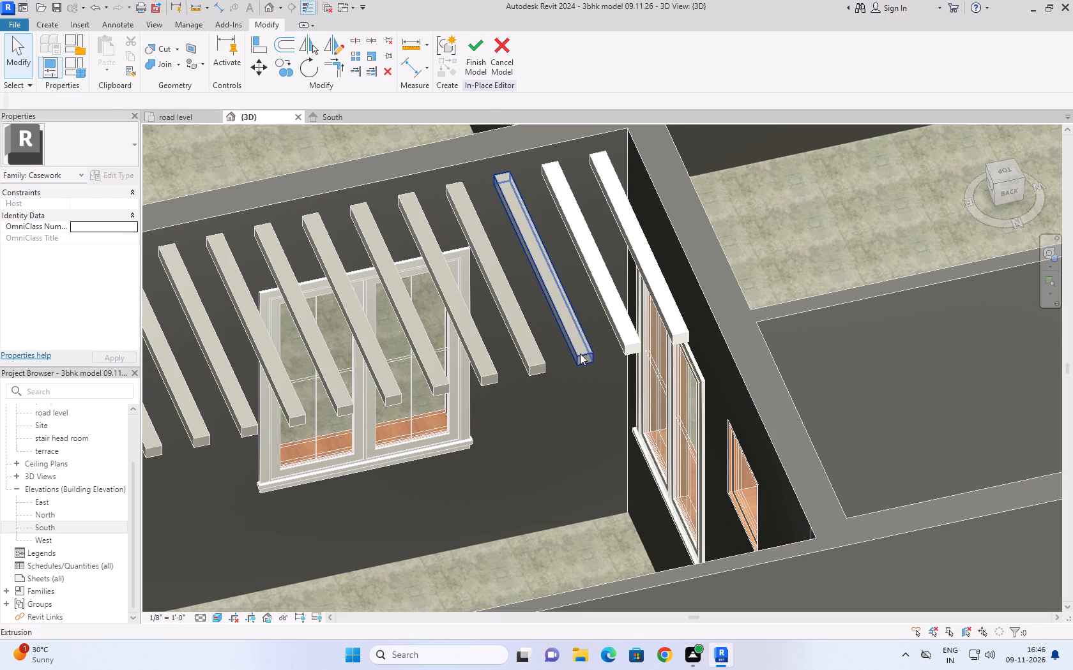
pyautogui.click(123, 283)
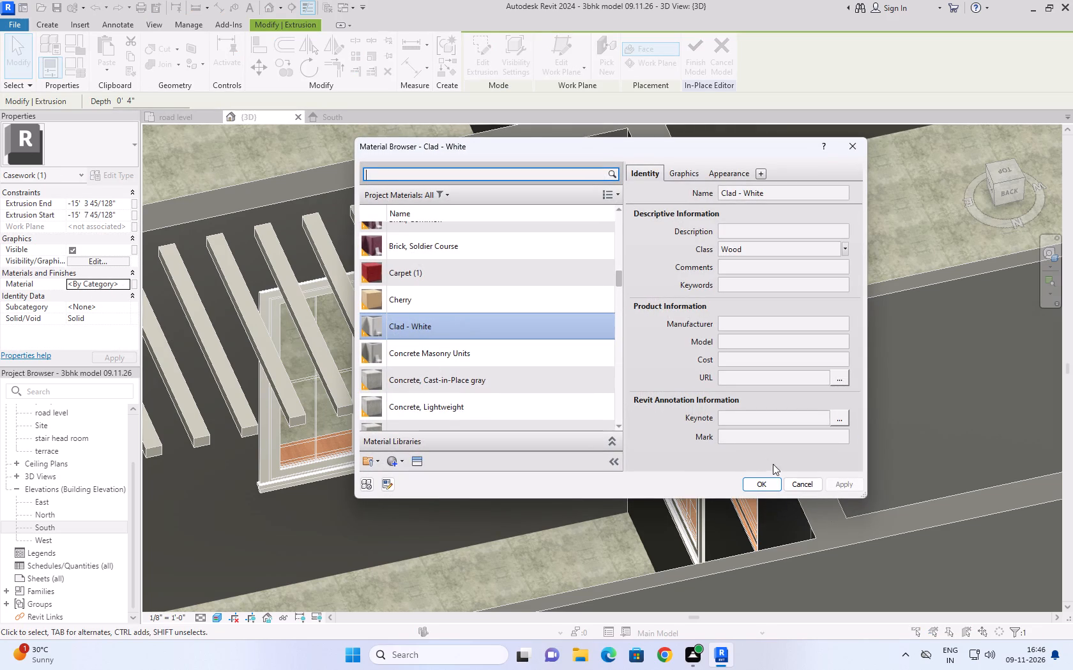
pyautogui.click(767, 488)
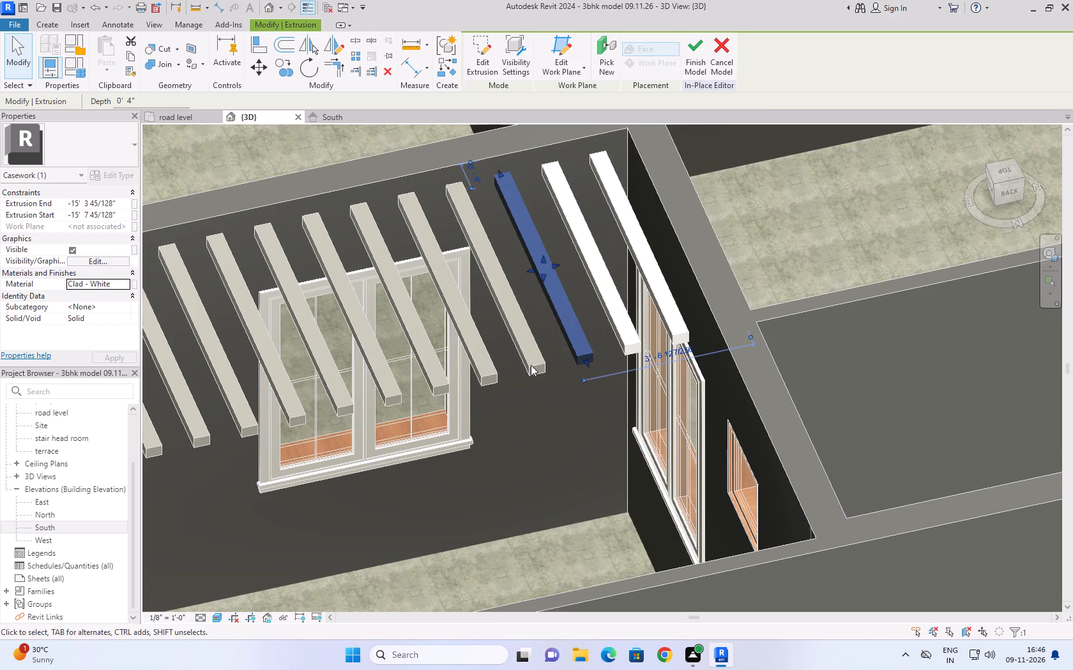
pyautogui.click(699, 47)
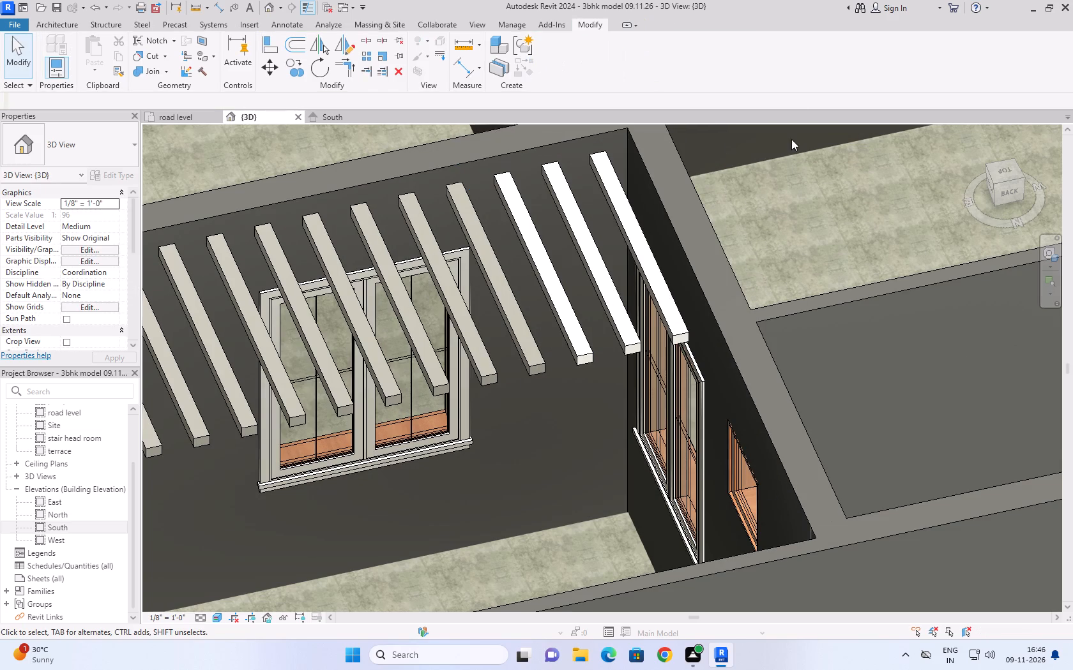
# Edit the fourth casework member from the west in place and assign the Clad - White material to its extrusion.
pyautogui.click(536, 365)
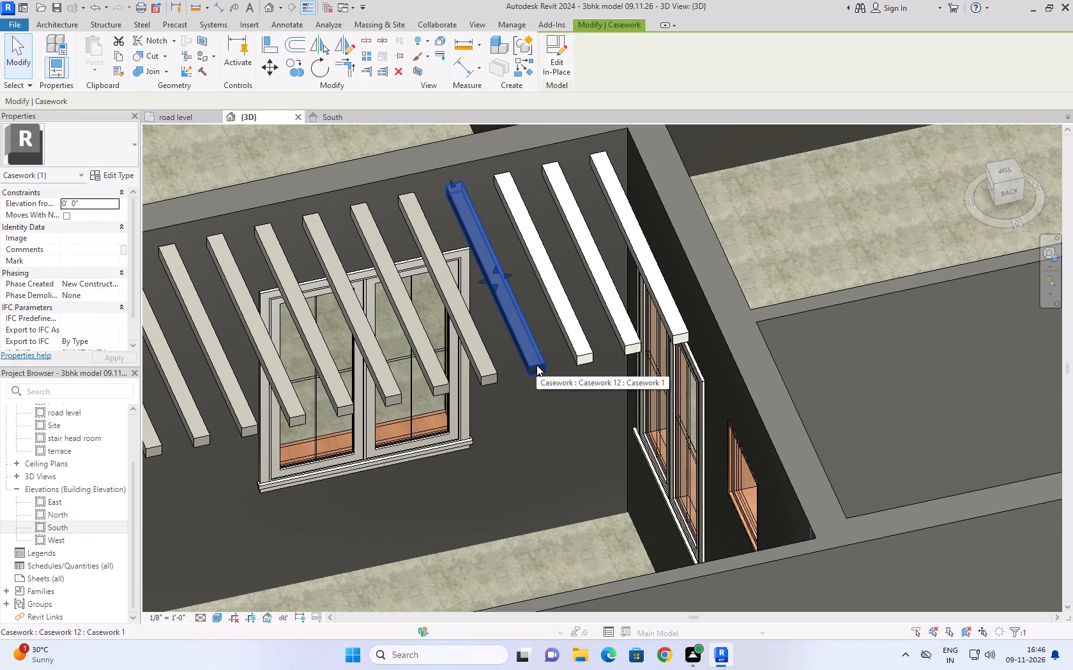
pyautogui.click(552, 65)
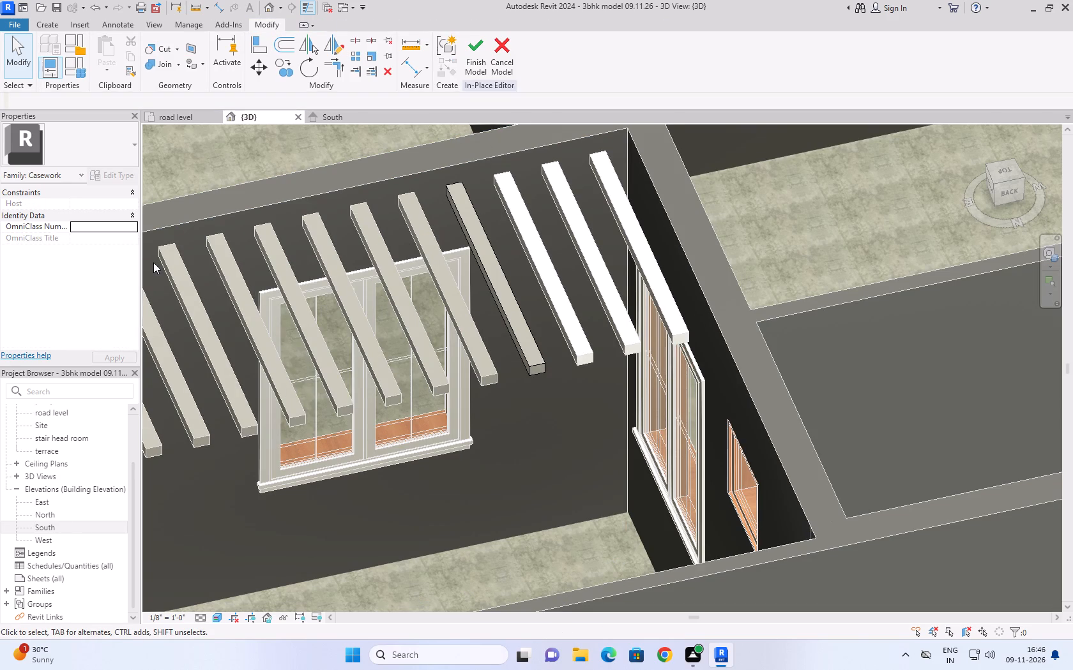
pyautogui.click(533, 368)
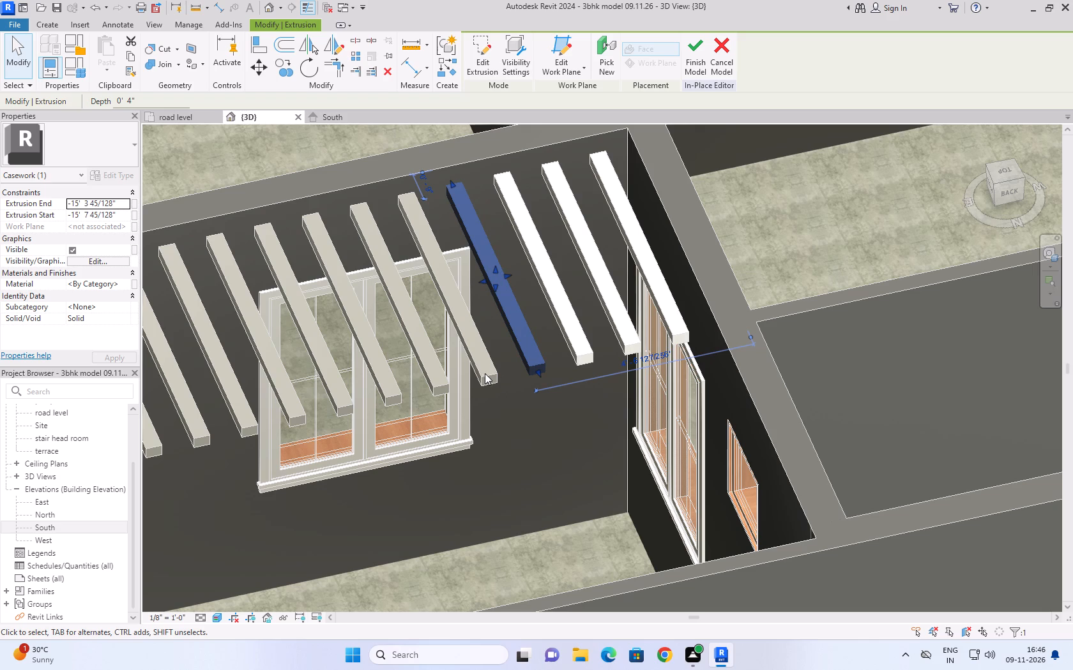
pyautogui.keyDown('ctrl'); pyautogui.click(485, 373); pyautogui.keyUp('ctrl')
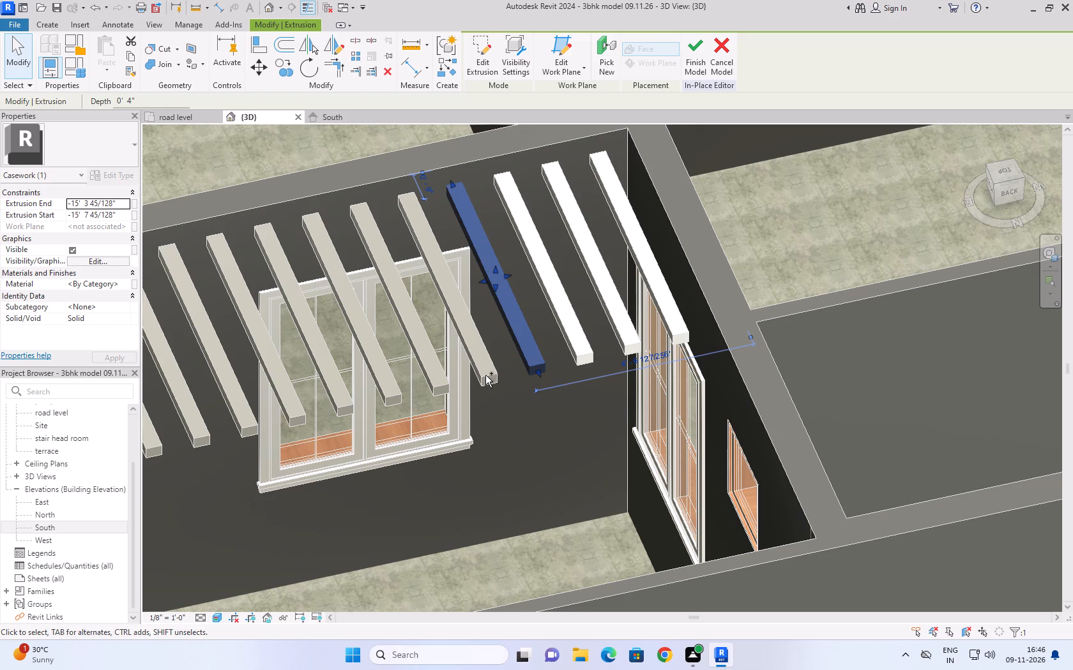
pyautogui.keyDown('ctrl'); pyautogui.click(487, 376); pyautogui.keyUp('ctrl')
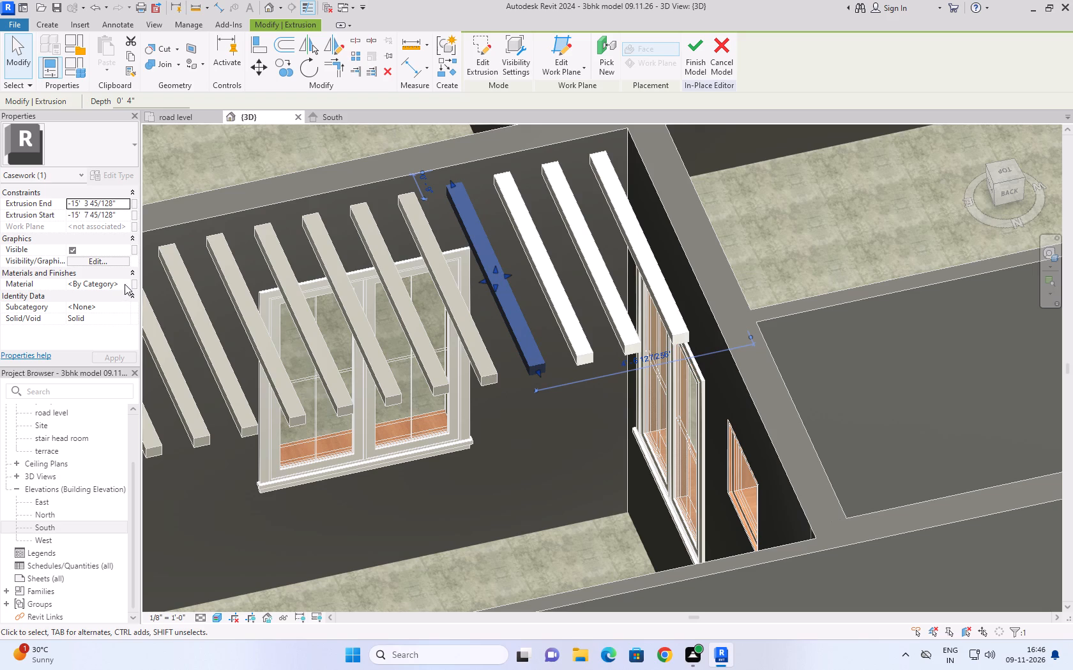
pyautogui.click(125, 284)
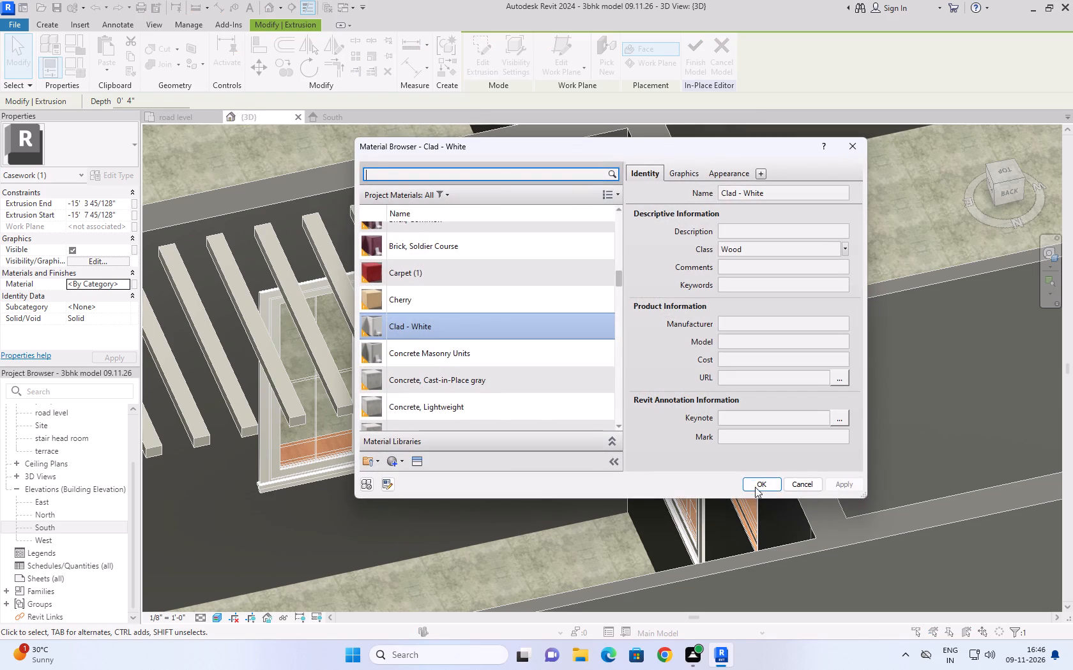
pyautogui.click(757, 484)
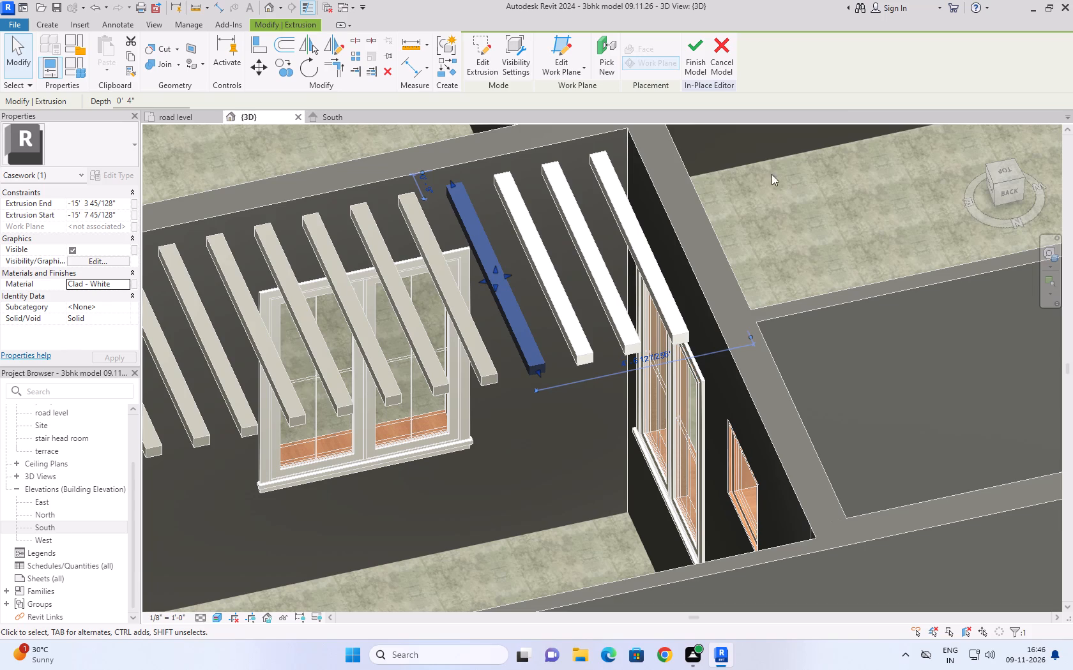
pyautogui.click(693, 52)
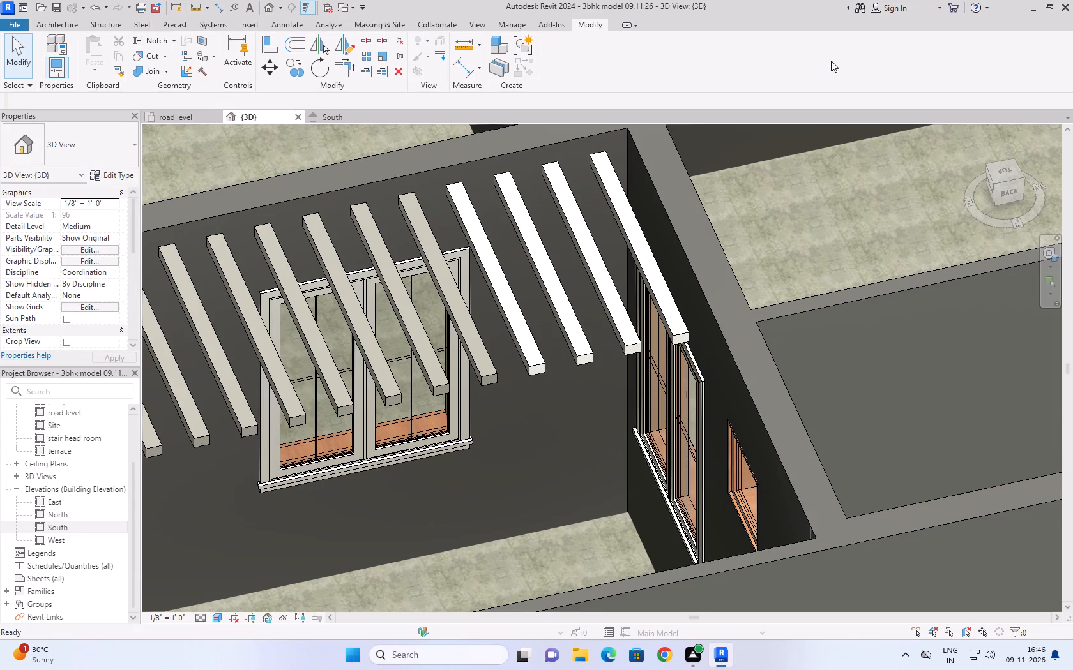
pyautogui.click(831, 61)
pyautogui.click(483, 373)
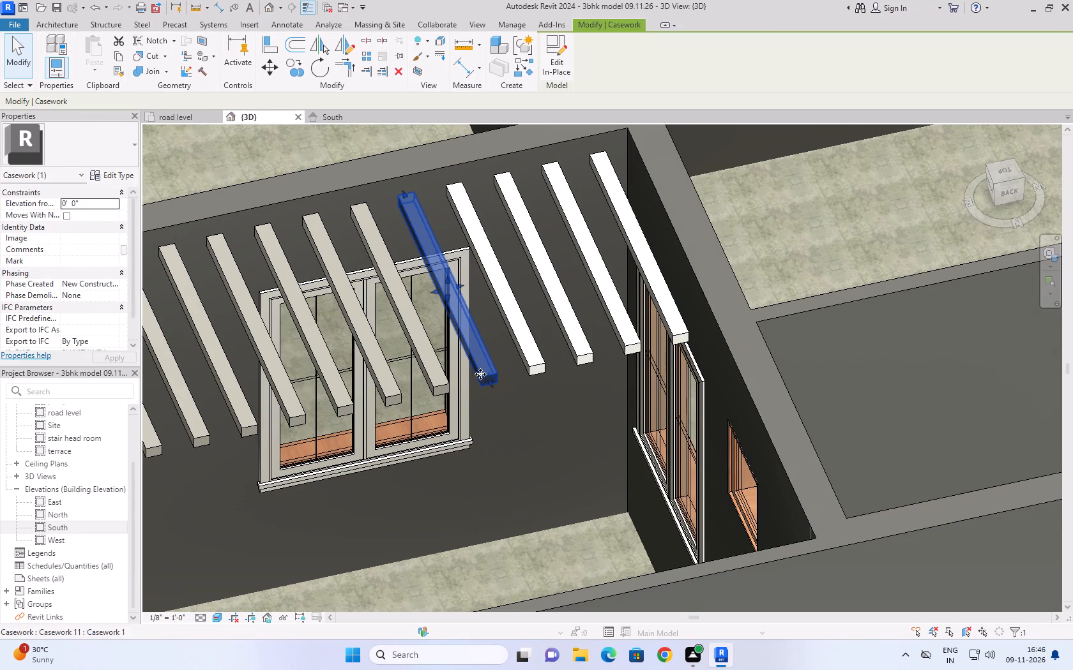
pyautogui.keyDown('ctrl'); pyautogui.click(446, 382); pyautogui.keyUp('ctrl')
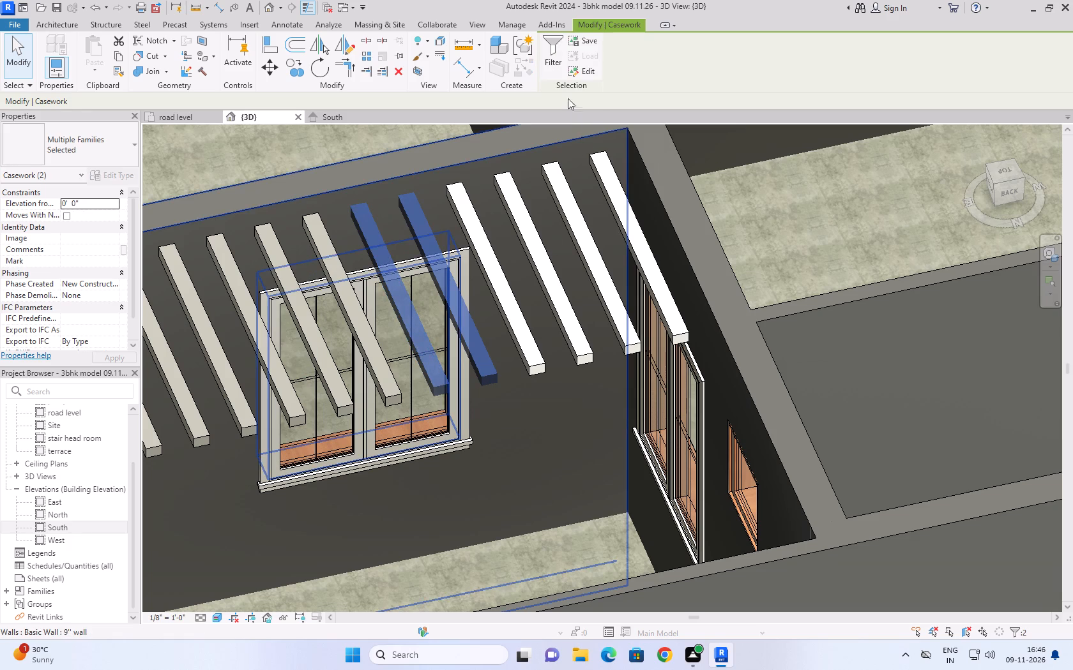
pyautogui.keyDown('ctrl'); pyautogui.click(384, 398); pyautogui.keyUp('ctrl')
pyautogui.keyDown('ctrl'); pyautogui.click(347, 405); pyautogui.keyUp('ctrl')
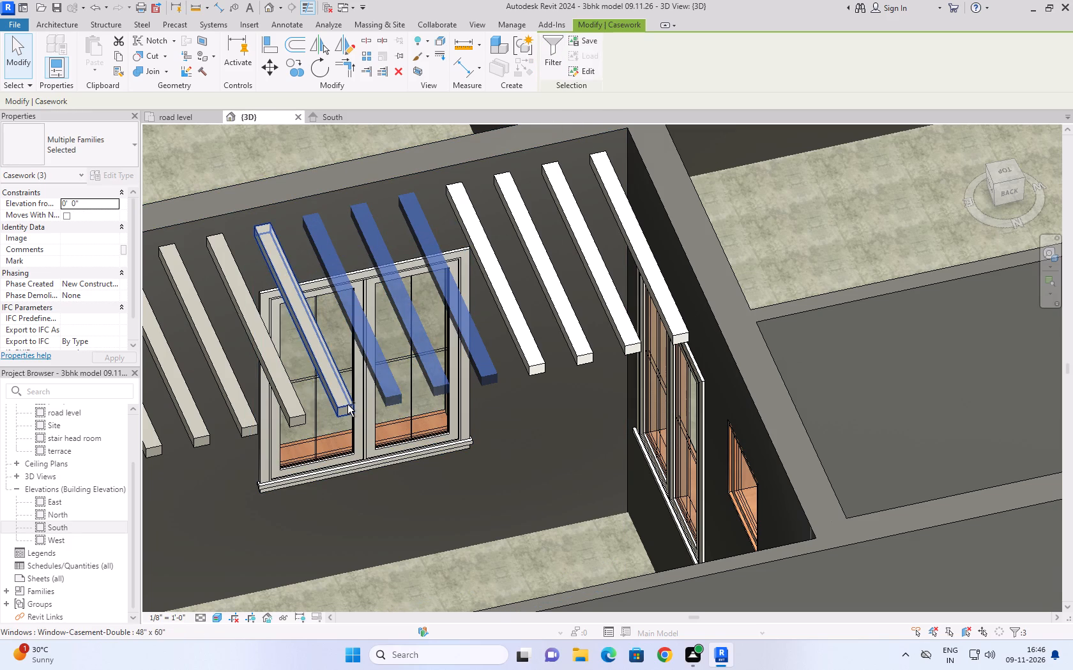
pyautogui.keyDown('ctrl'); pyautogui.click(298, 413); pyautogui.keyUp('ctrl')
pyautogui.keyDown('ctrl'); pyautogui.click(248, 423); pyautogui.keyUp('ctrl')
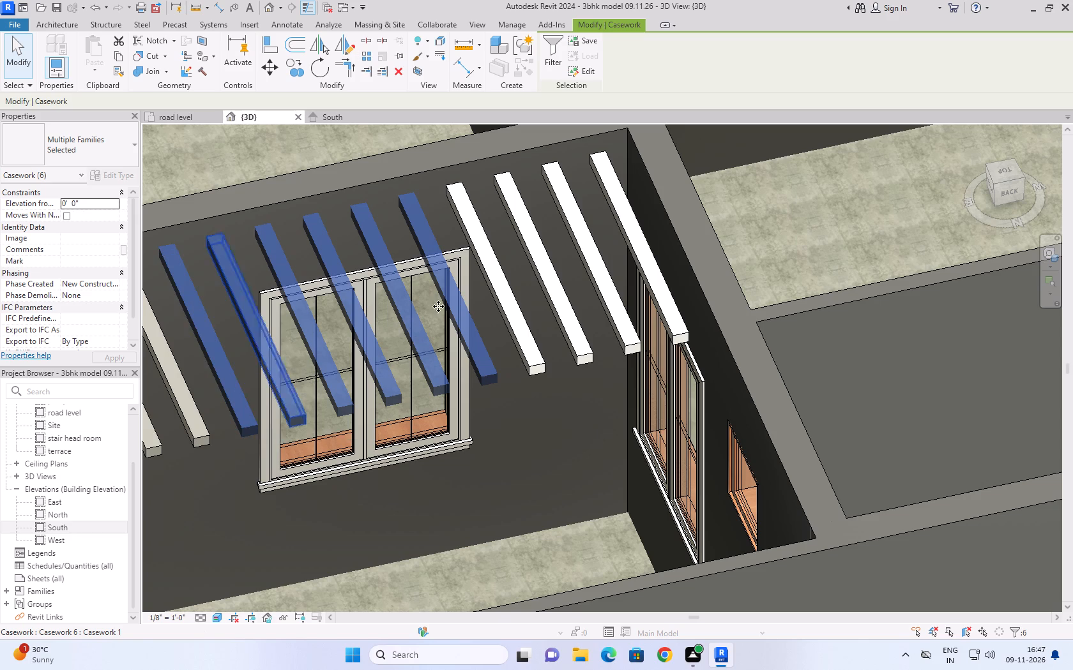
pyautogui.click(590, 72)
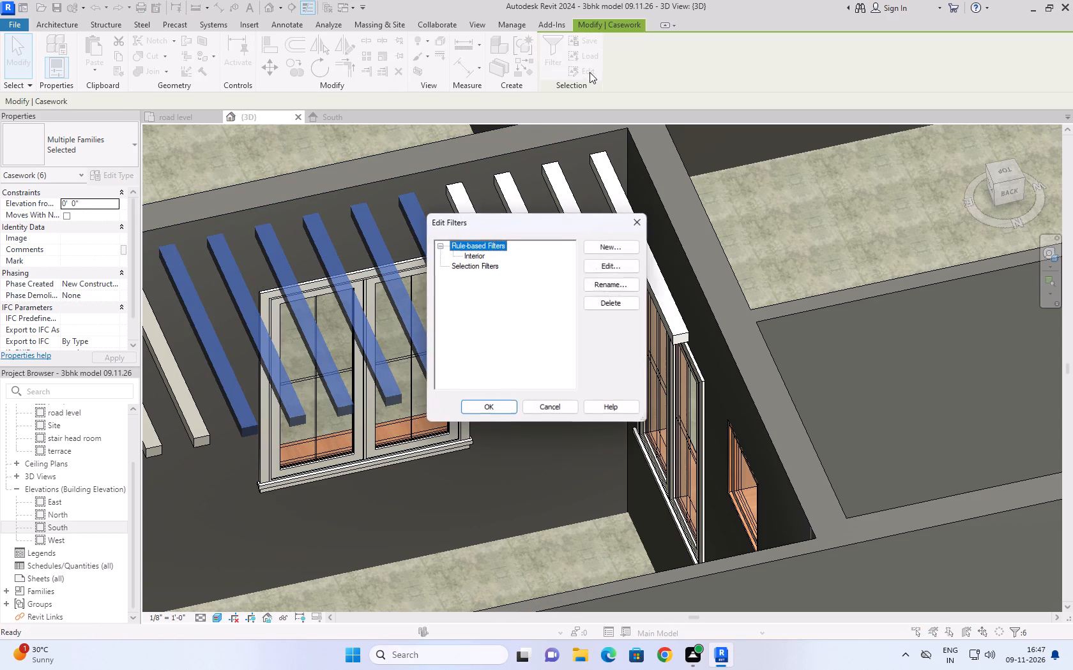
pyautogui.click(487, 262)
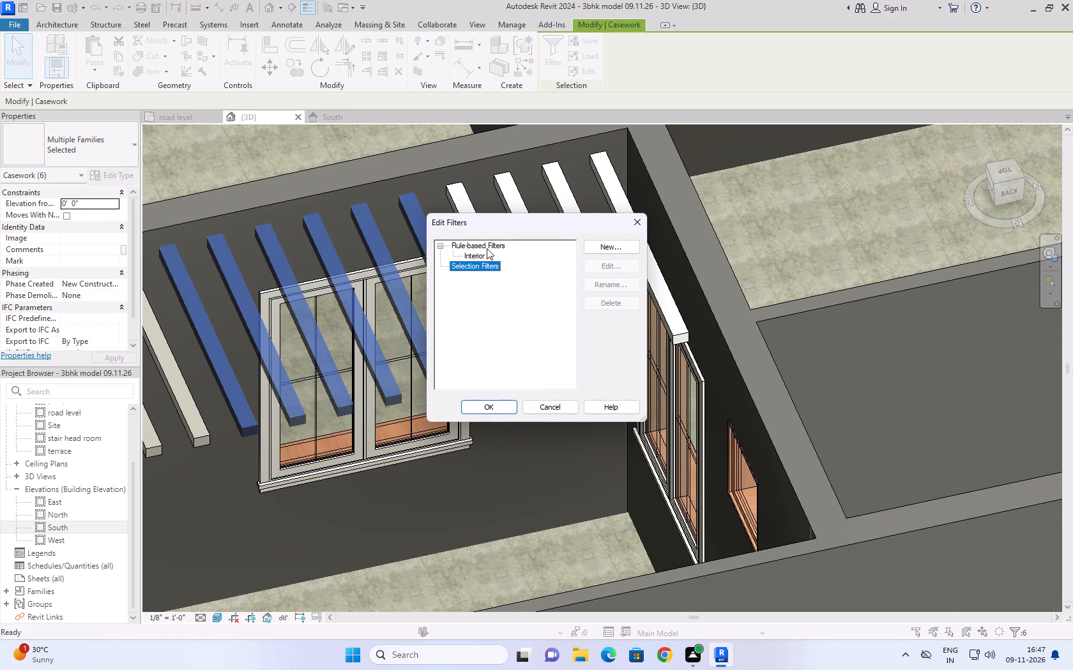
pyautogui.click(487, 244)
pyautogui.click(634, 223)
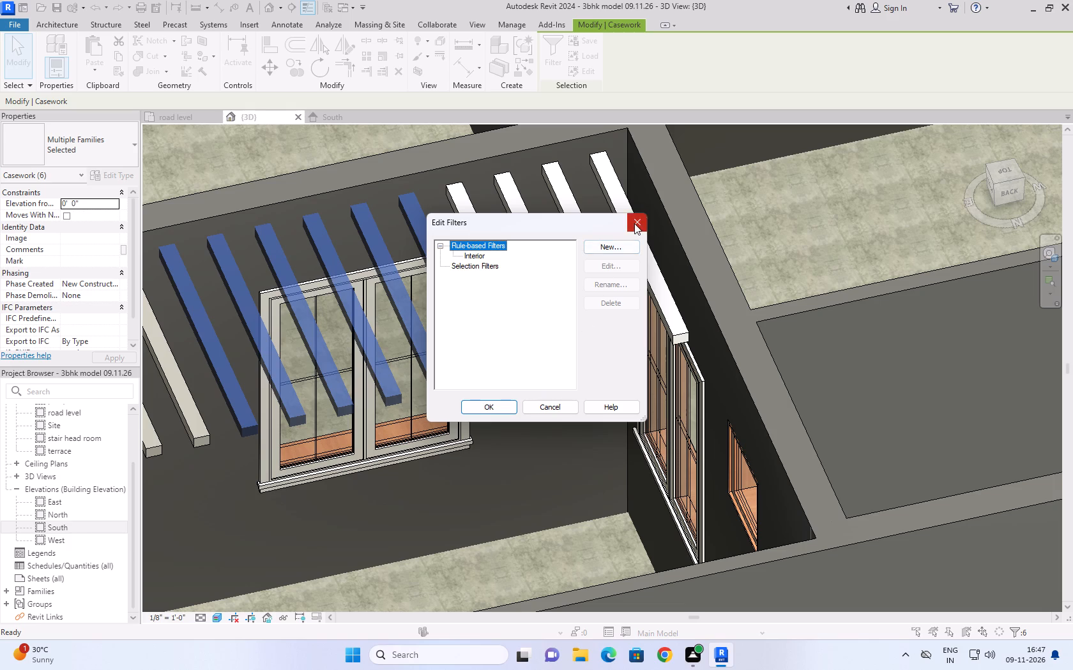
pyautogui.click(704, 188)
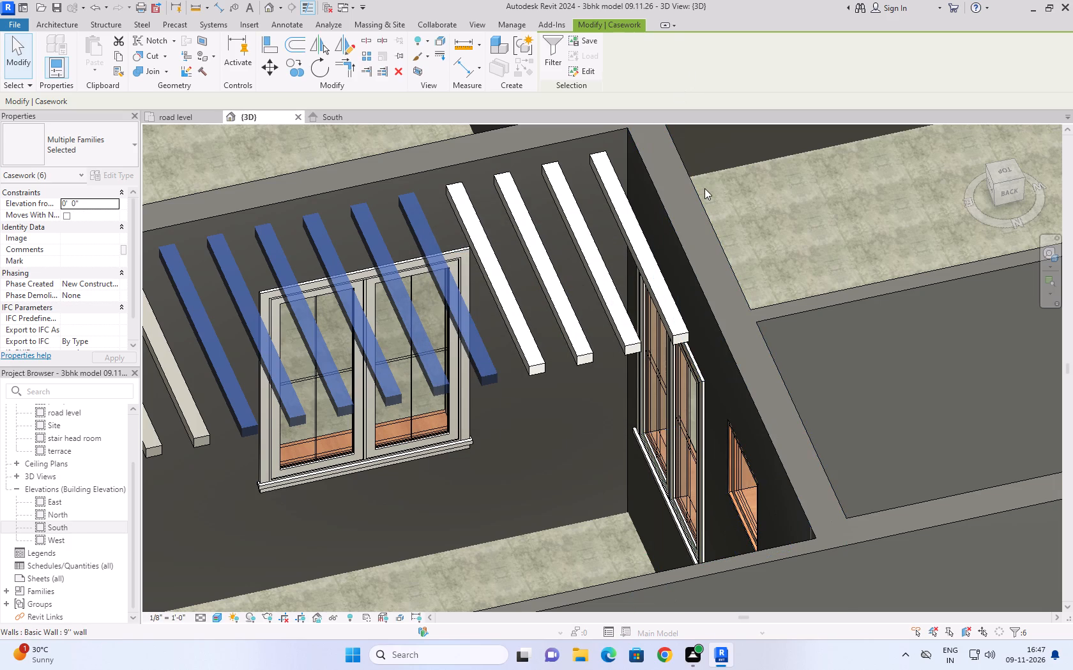
# Edit the fifth casework member from the west in place and assign the Clad - White material to its extrusion.
pyautogui.click(494, 376)
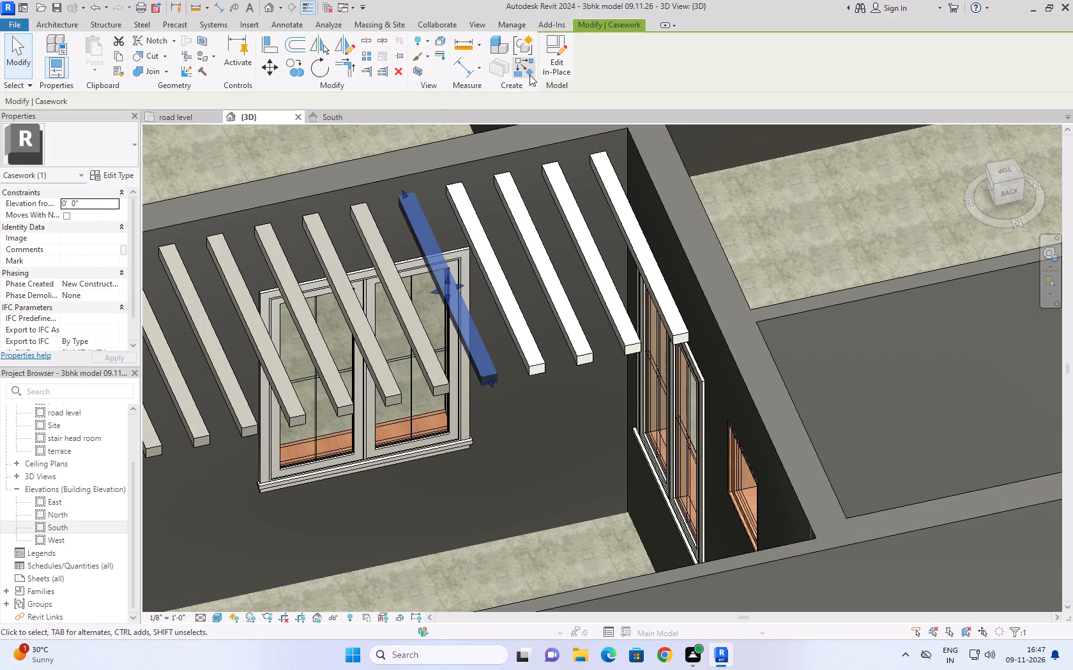
pyautogui.click(552, 68)
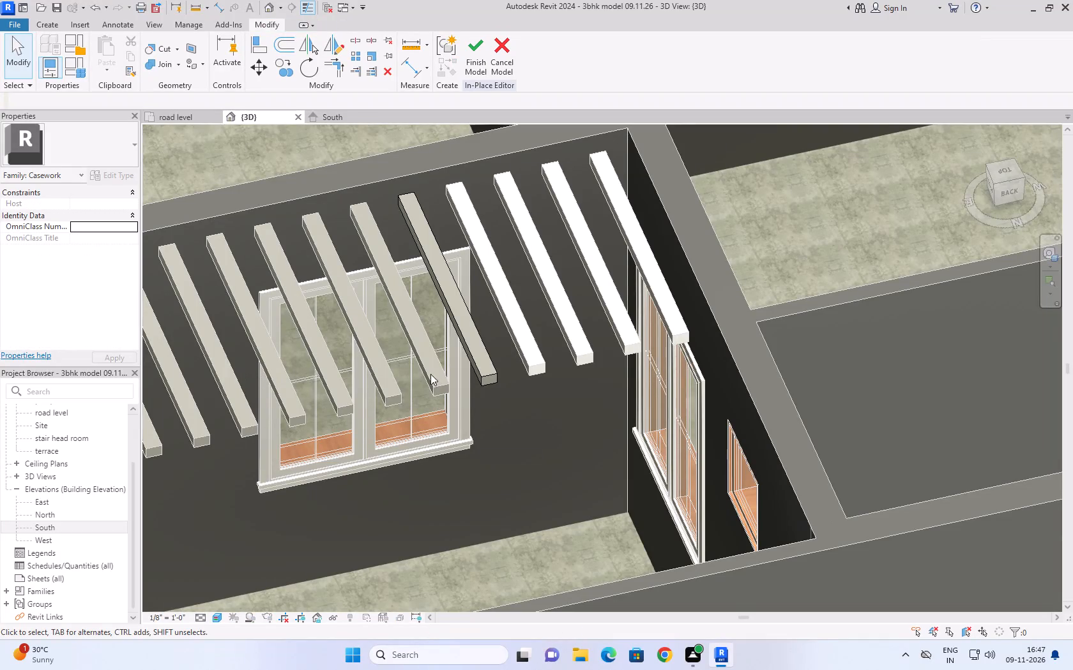
pyautogui.click(491, 376)
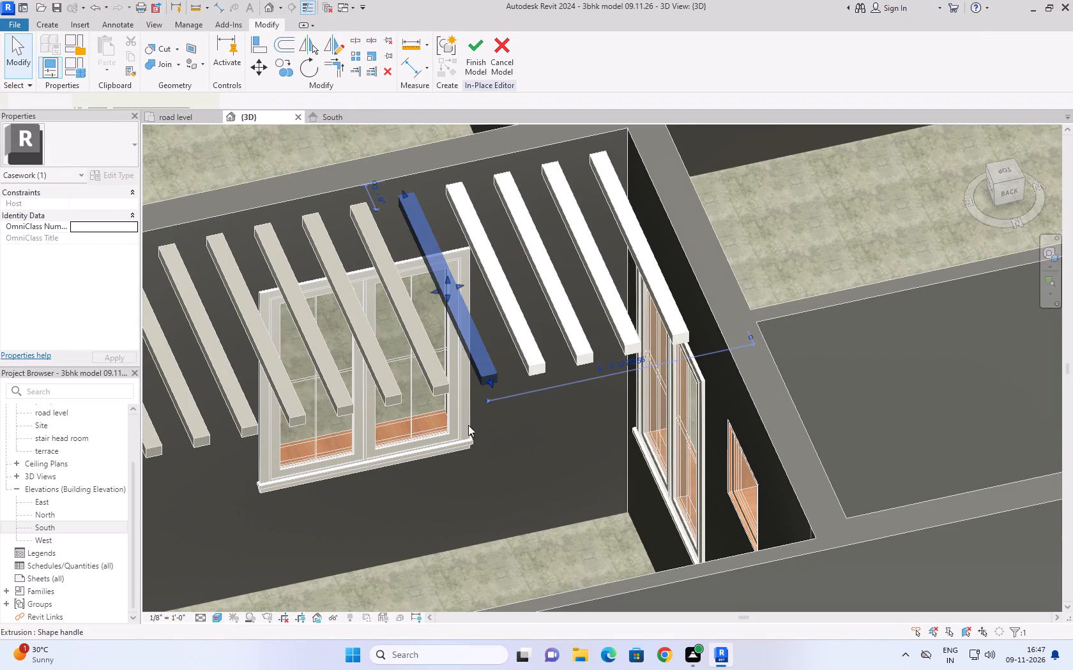
pyautogui.click(129, 288)
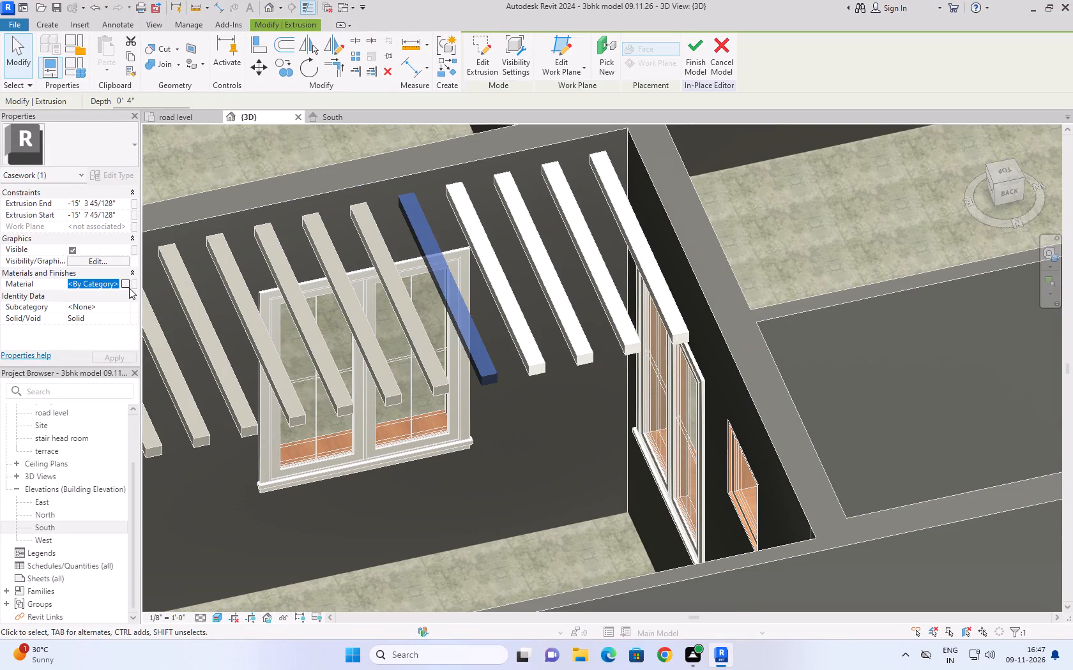
pyautogui.click(125, 285)
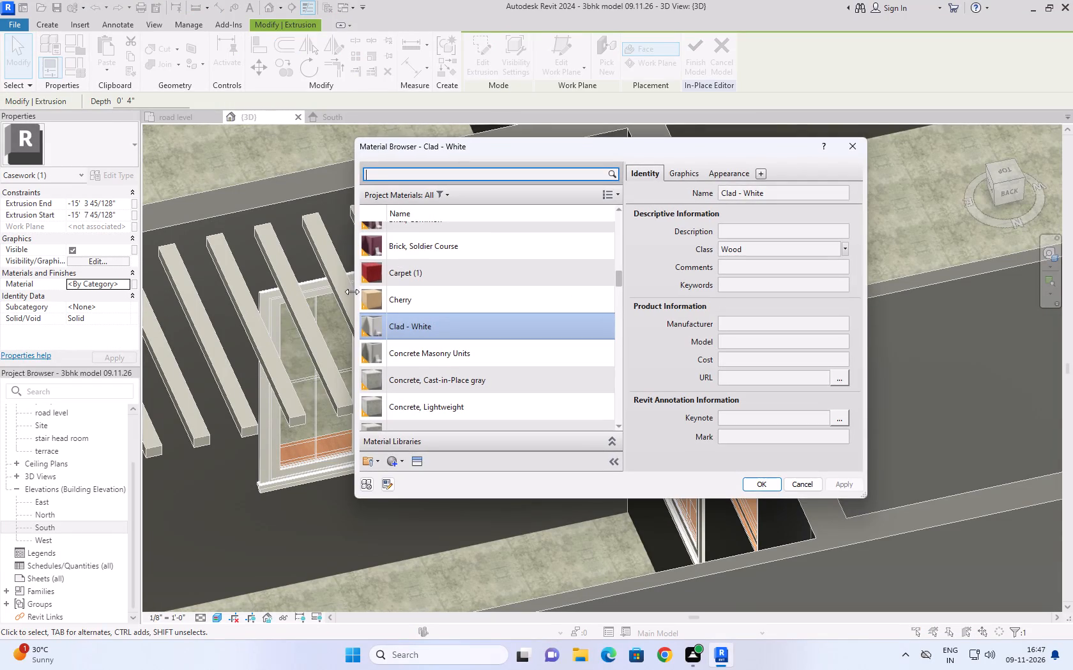
pyautogui.click(401, 318)
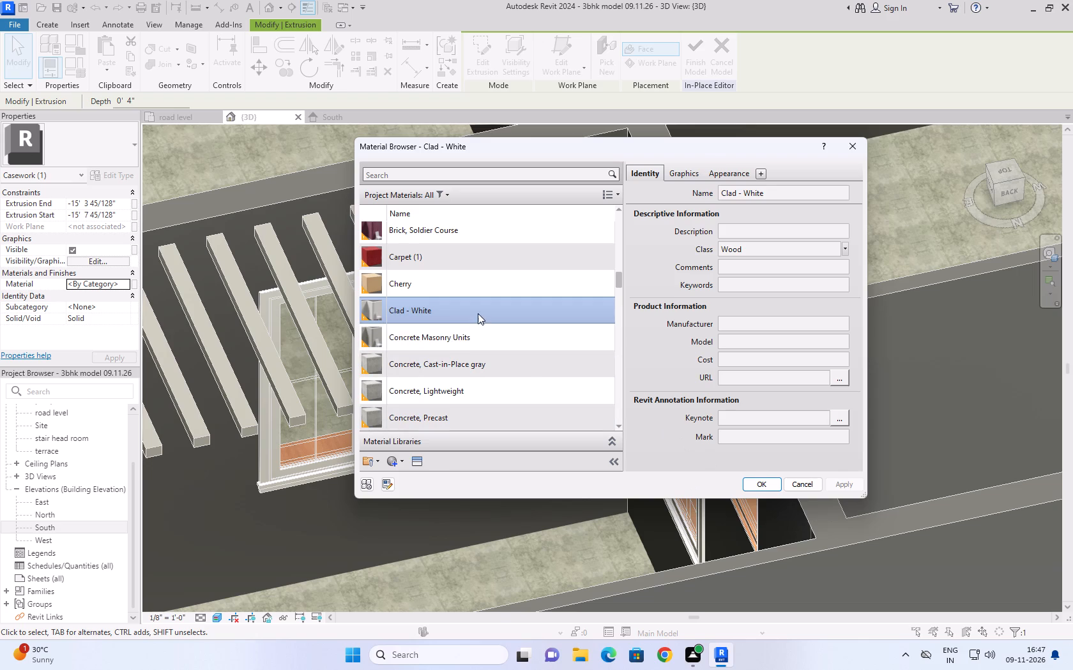
pyautogui.click(477, 313)
pyautogui.click(756, 483)
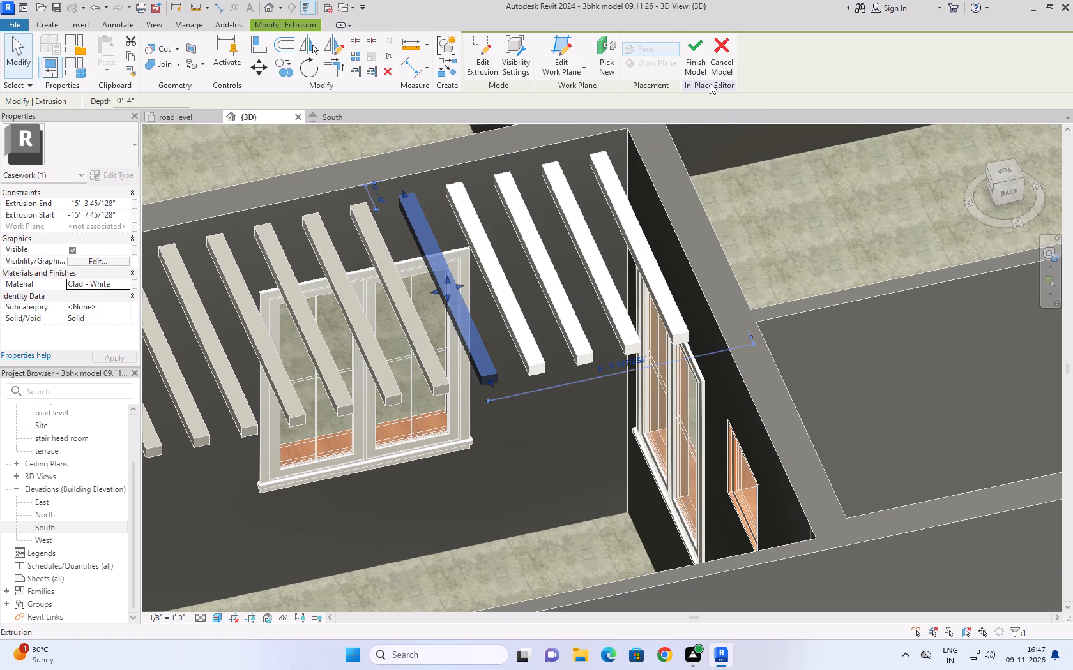
pyautogui.click(697, 54)
pyautogui.click(847, 194)
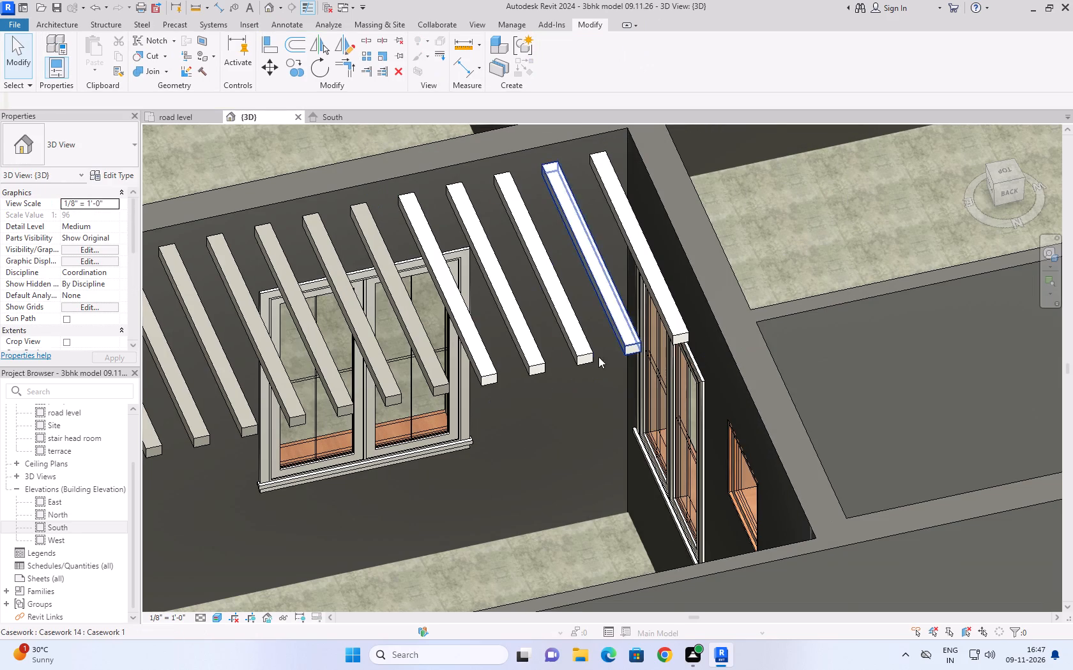
# Edit the sixth casework member from the west in place and assign the Clad - White material to its extrusion.
pyautogui.scroll(3, 468, 396)
pyautogui.scroll(-3, 471, 399)
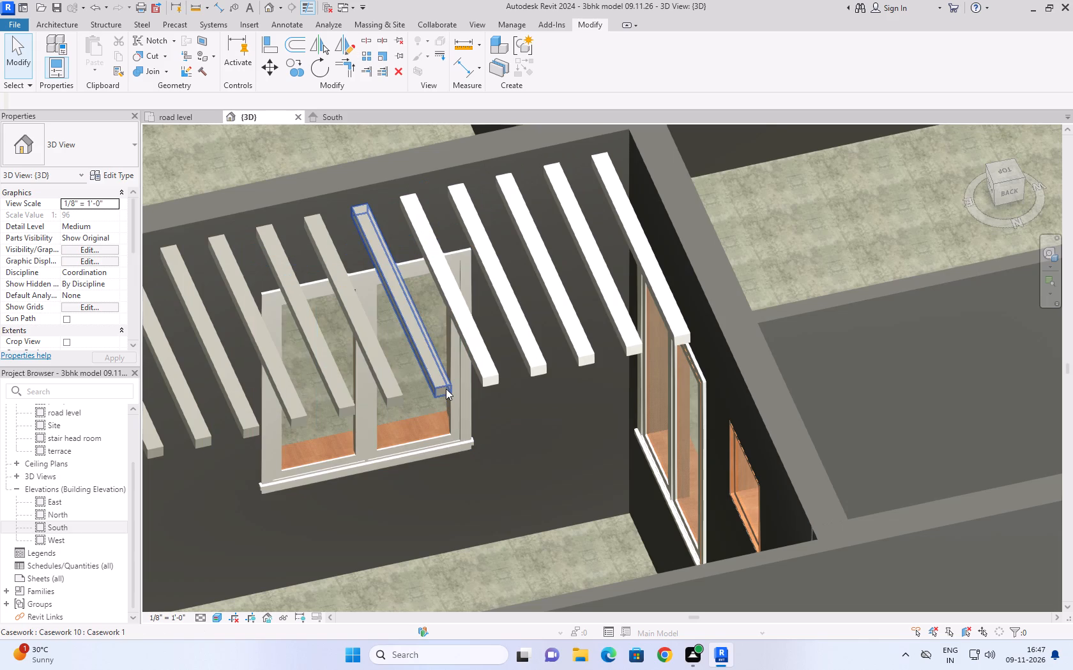
pyautogui.click(446, 387)
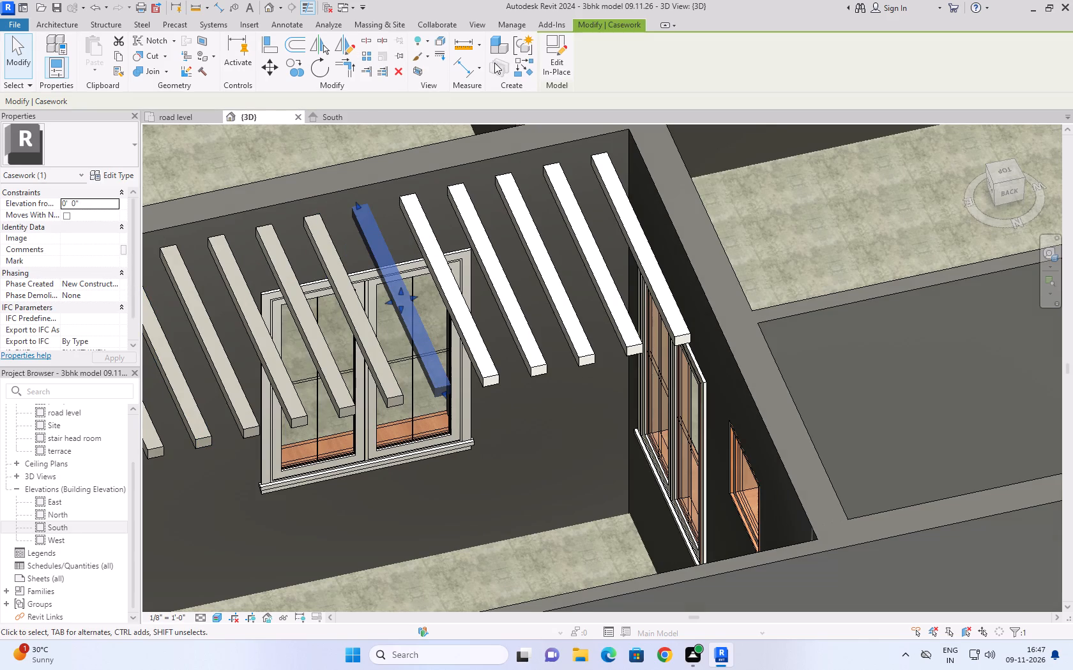
pyautogui.click(548, 71)
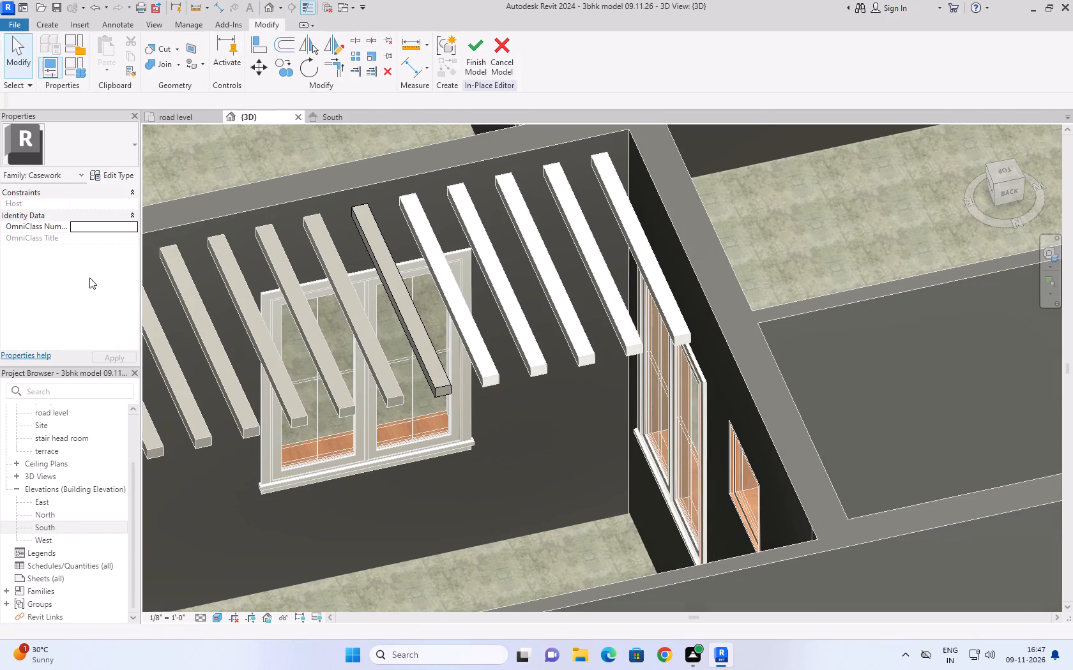
pyautogui.click(443, 386)
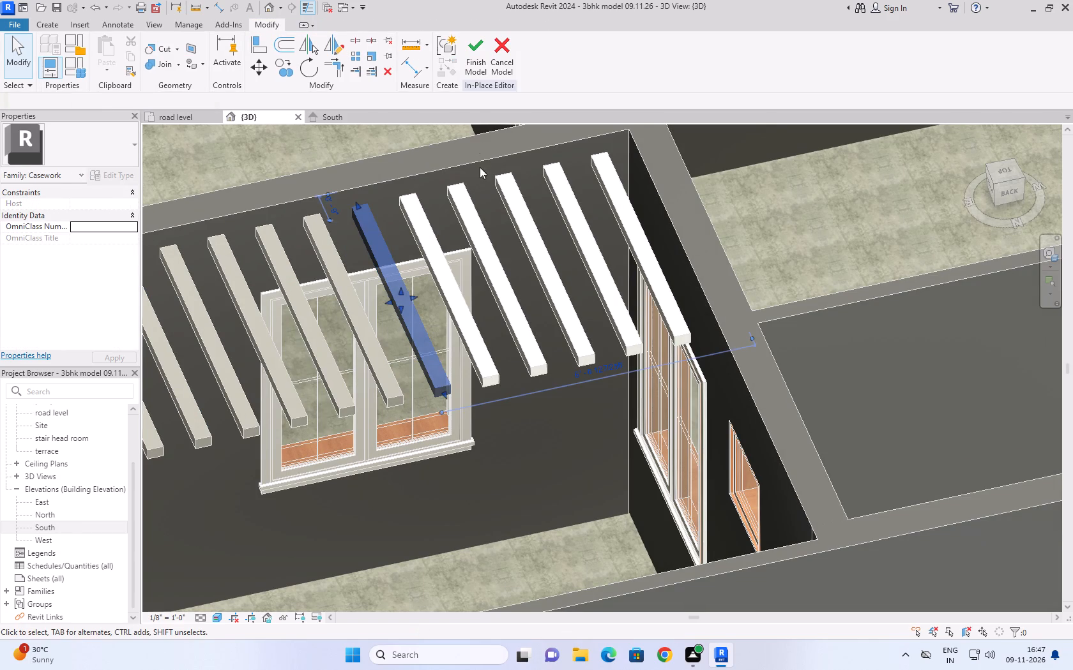
pyautogui.click(125, 283)
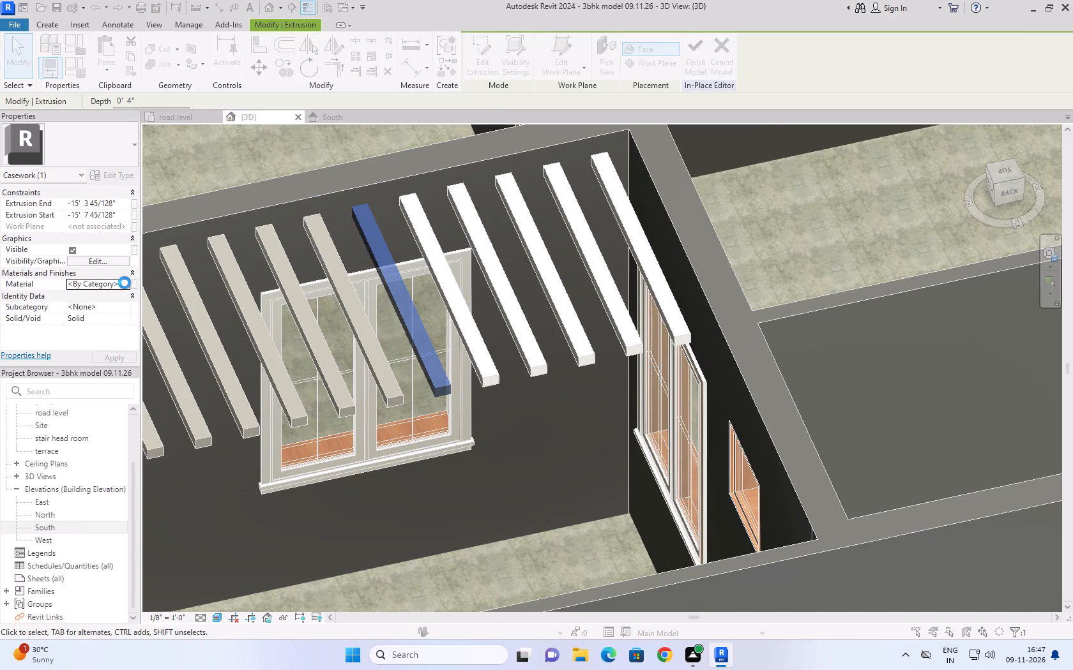
pyautogui.click(415, 318)
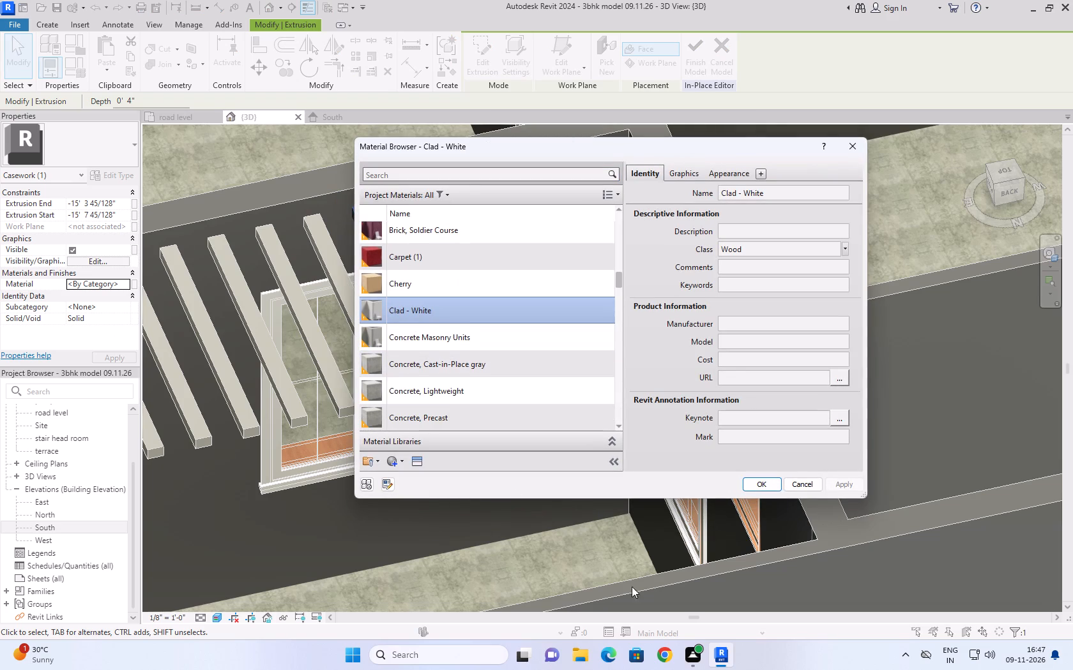
pyautogui.click(766, 483)
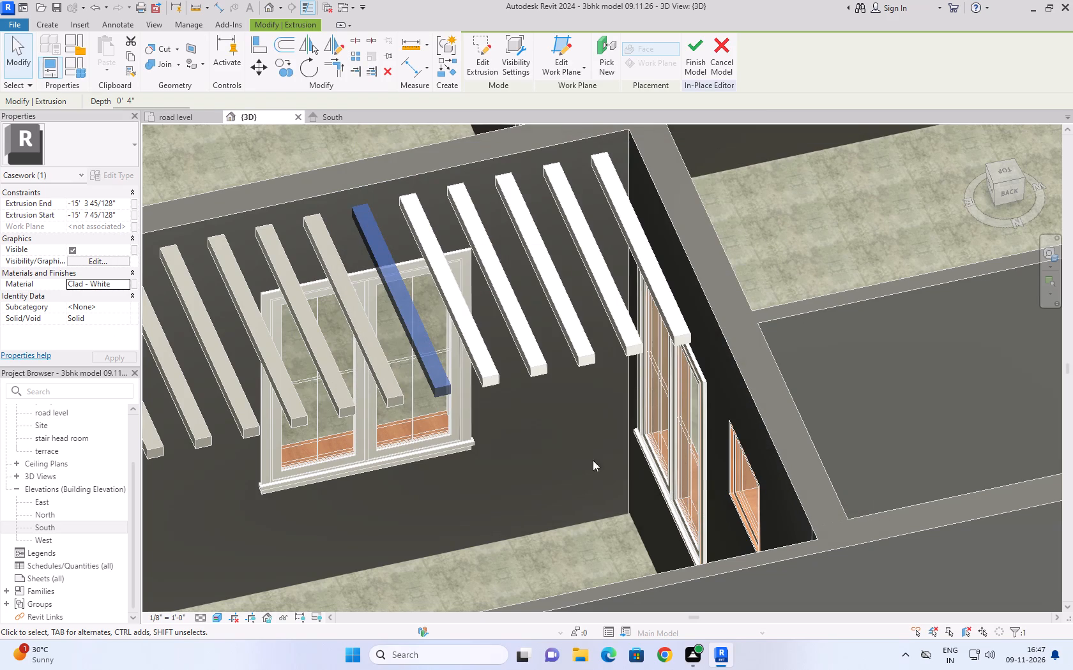
pyautogui.click(697, 68)
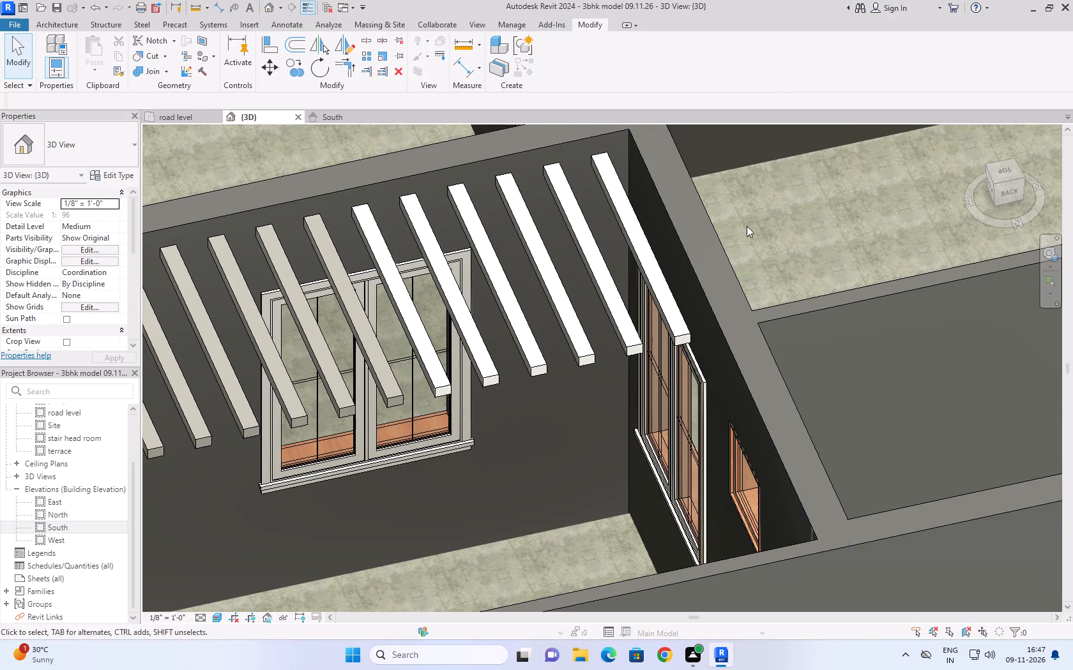
# Edit the seventh casework member from the west in place and assign the Clad - White material to its extrusion.
pyautogui.scroll(-5, 789, 196)
pyautogui.scroll(1, 593, 296)
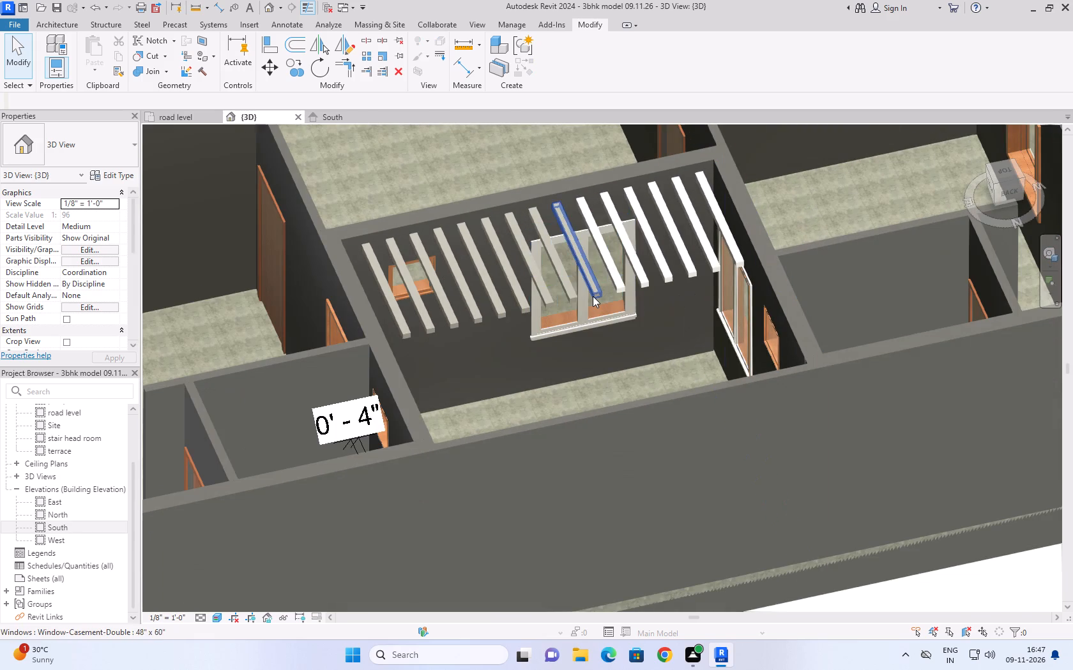
pyautogui.scroll(4, 593, 296)
pyautogui.click(608, 288)
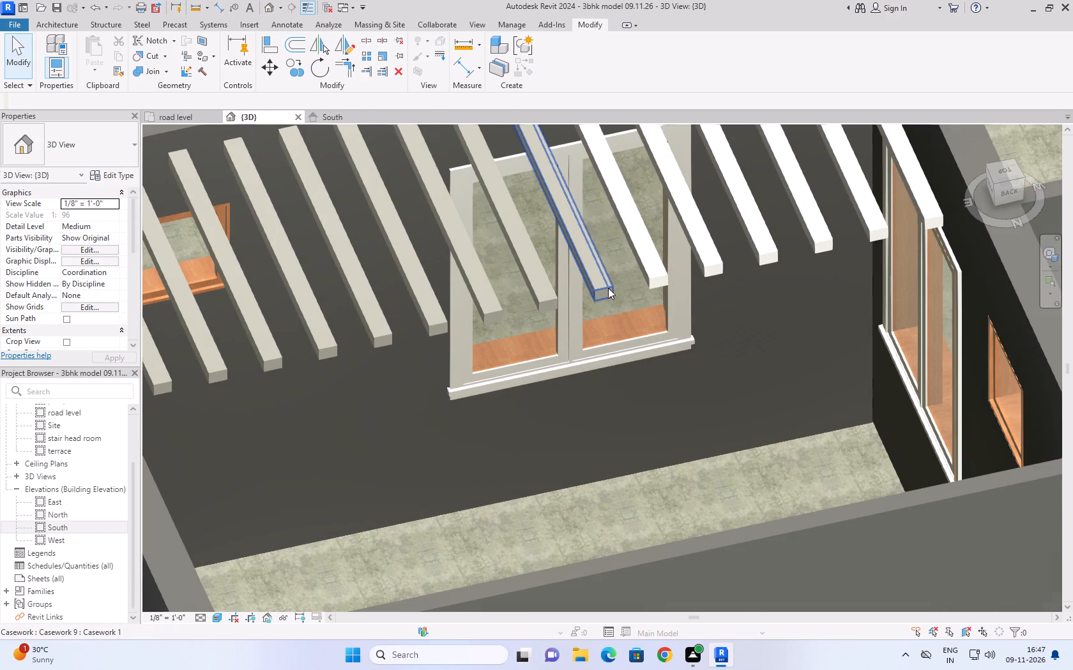
pyautogui.click(567, 75)
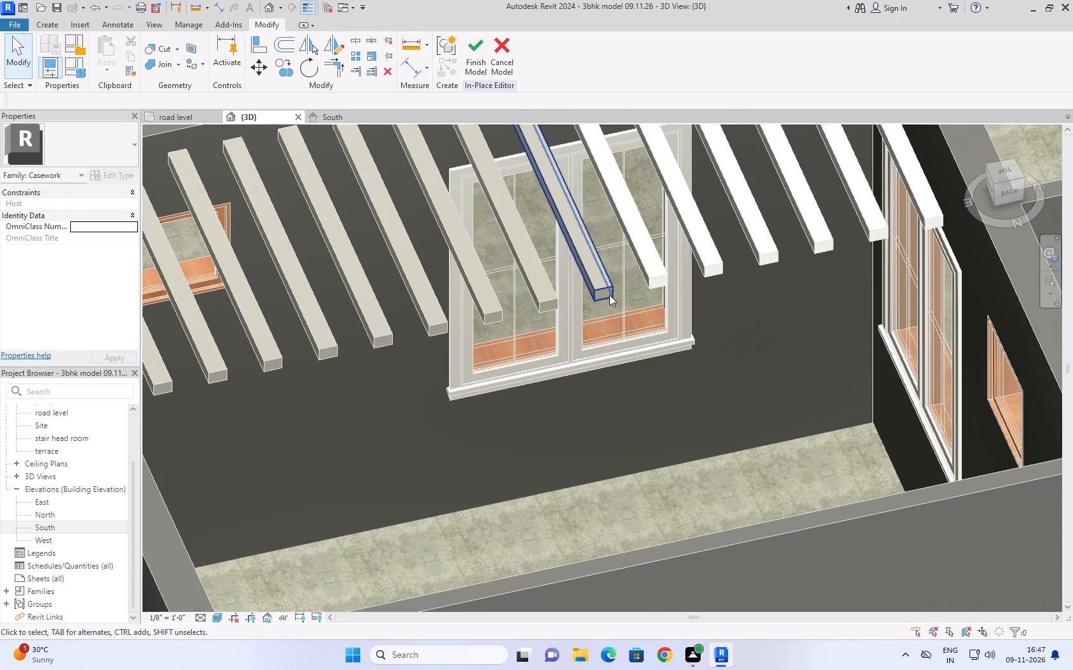
pyautogui.click(609, 279)
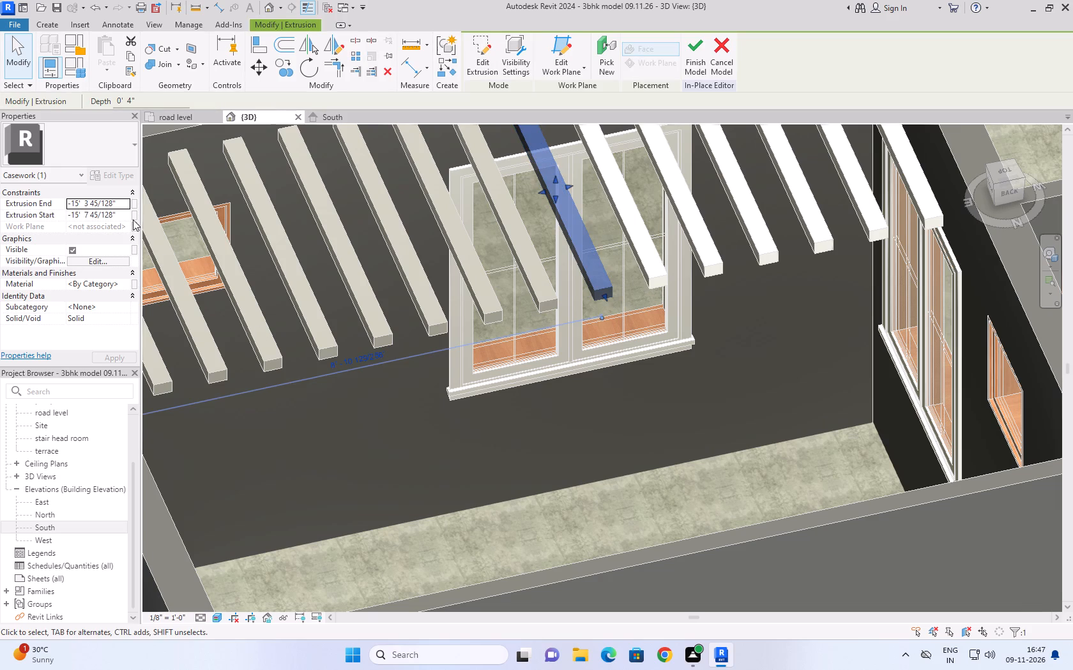
pyautogui.click(125, 283)
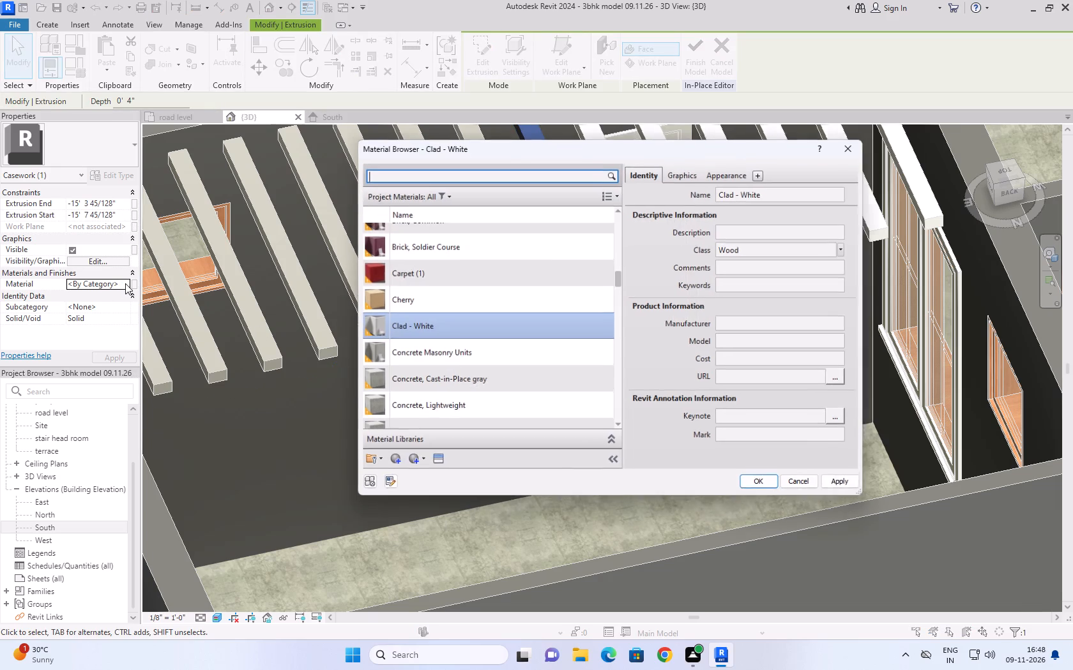
pyautogui.click(470, 327)
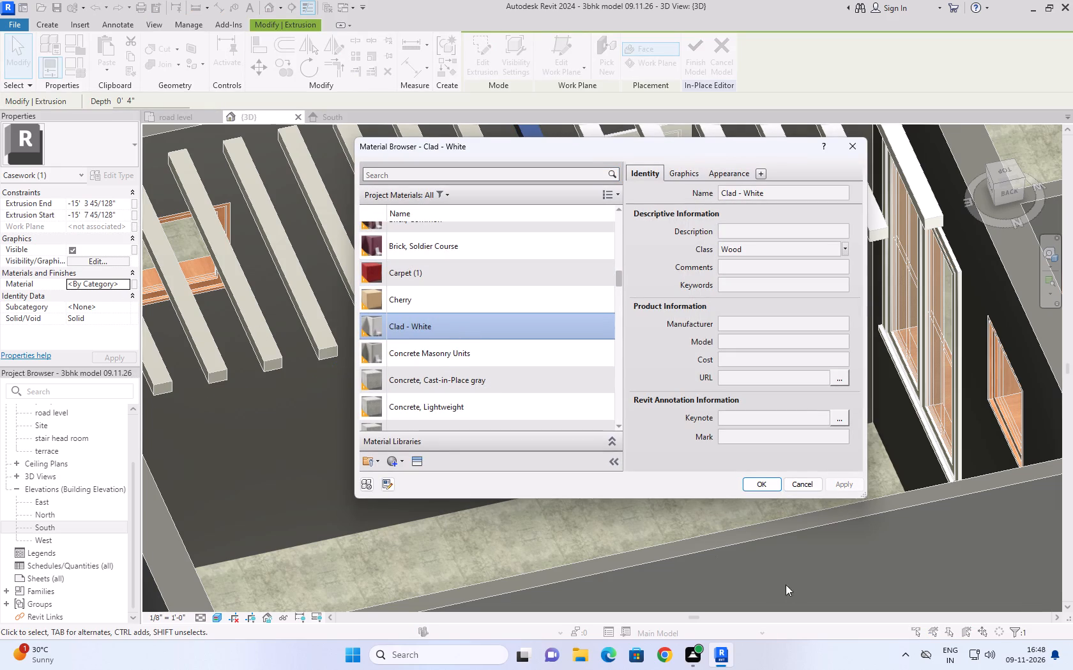
pyautogui.click(768, 484)
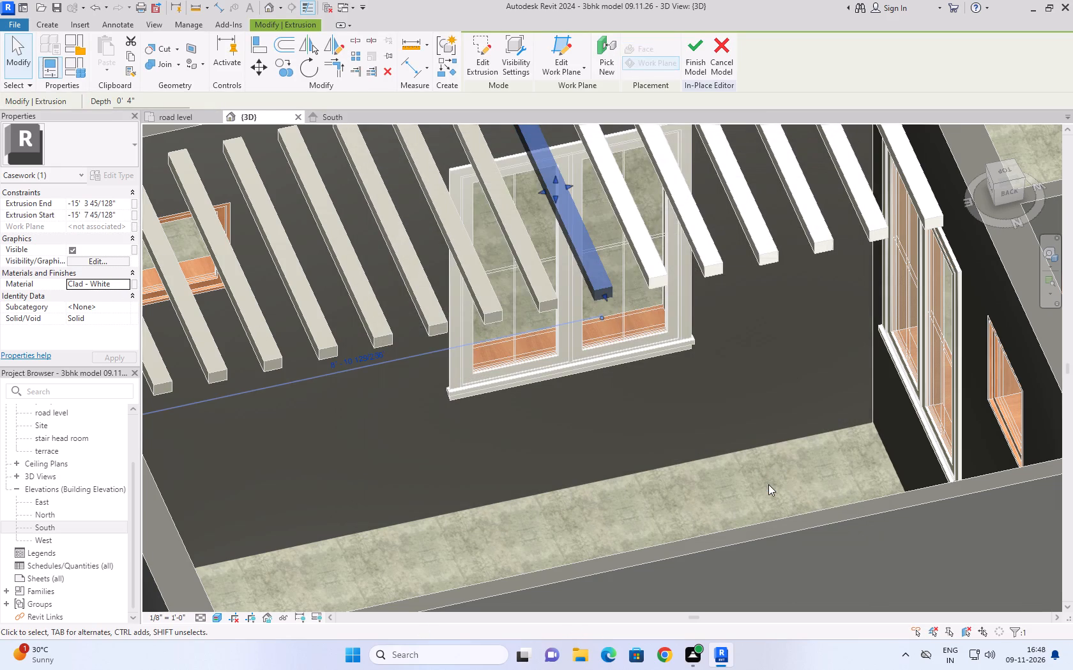
pyautogui.click(699, 58)
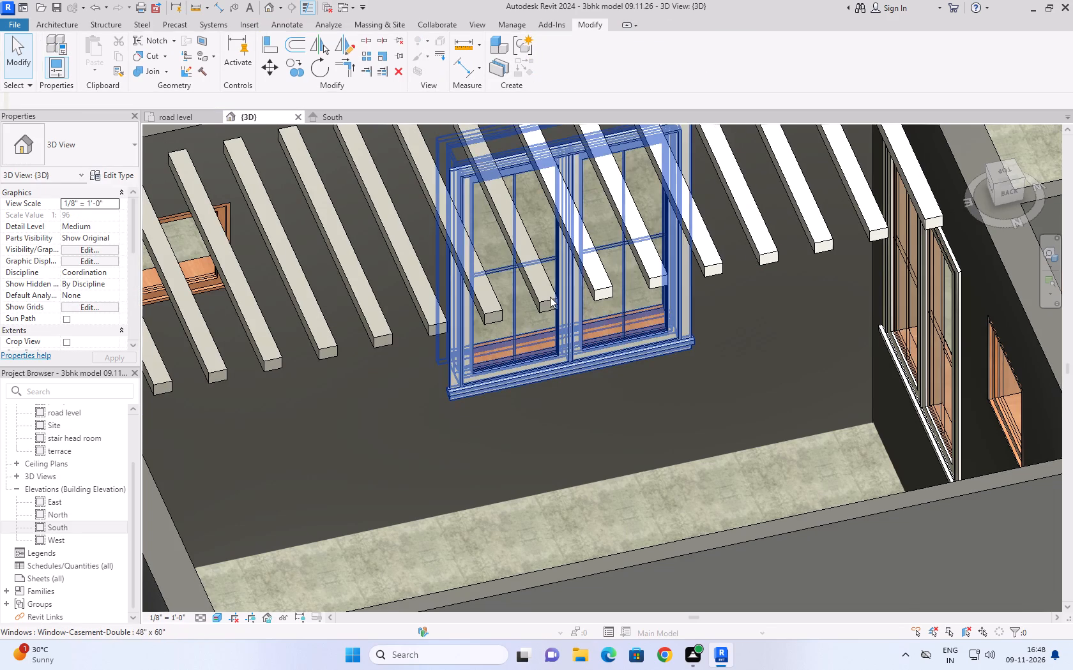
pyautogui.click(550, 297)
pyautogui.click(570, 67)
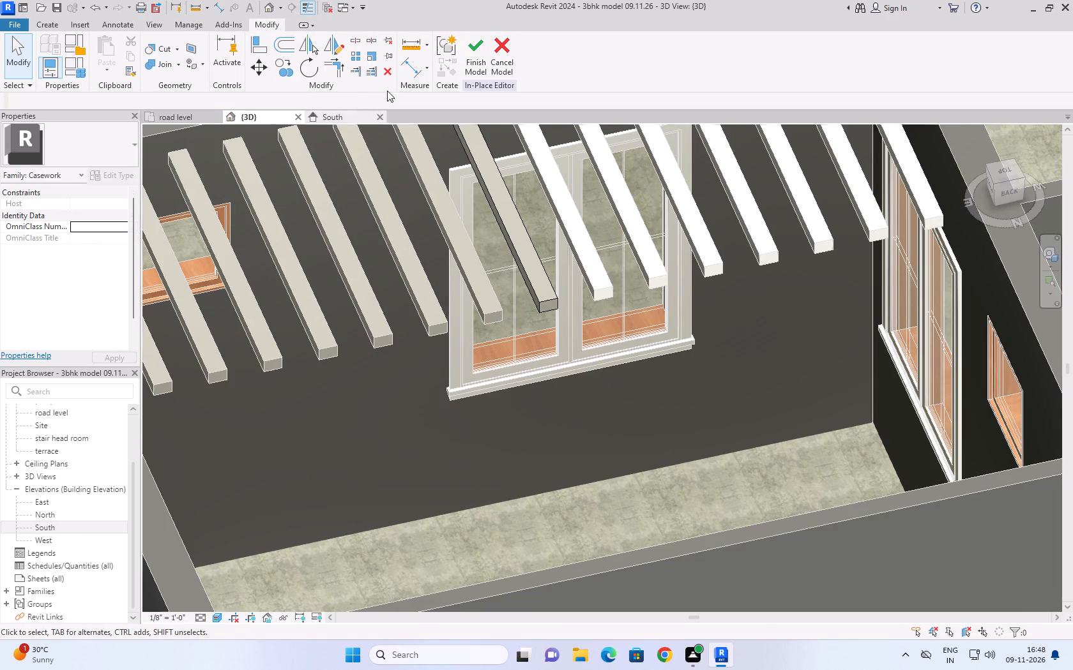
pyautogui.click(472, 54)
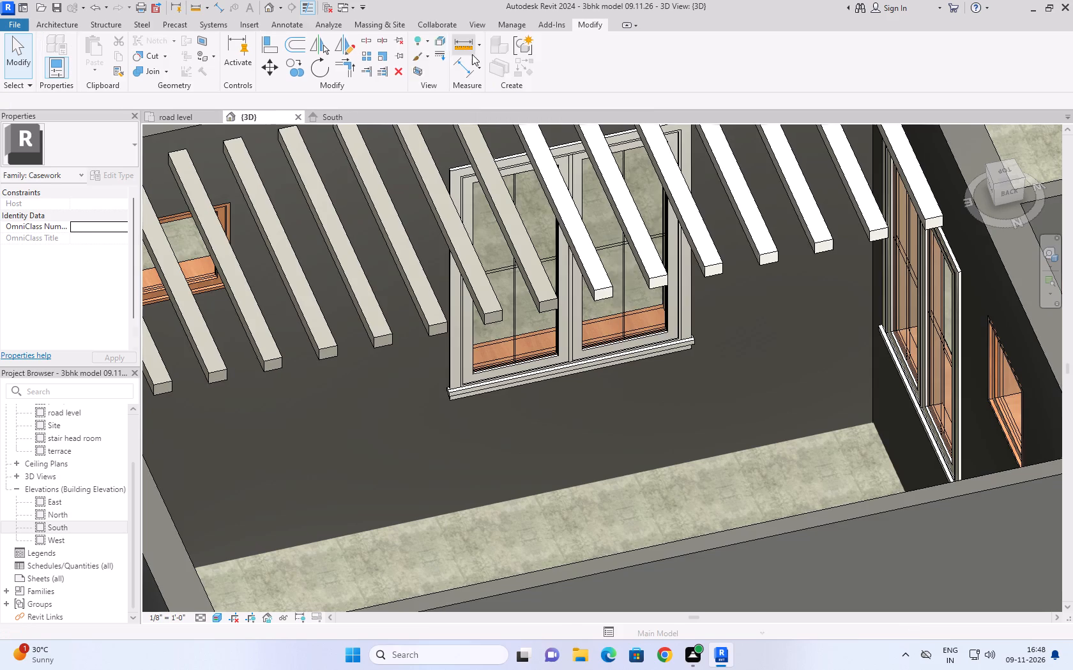
# Edit the eighth casework member from the west in place and assign the Clad - White material to its extrusion.
pyautogui.click(553, 296)
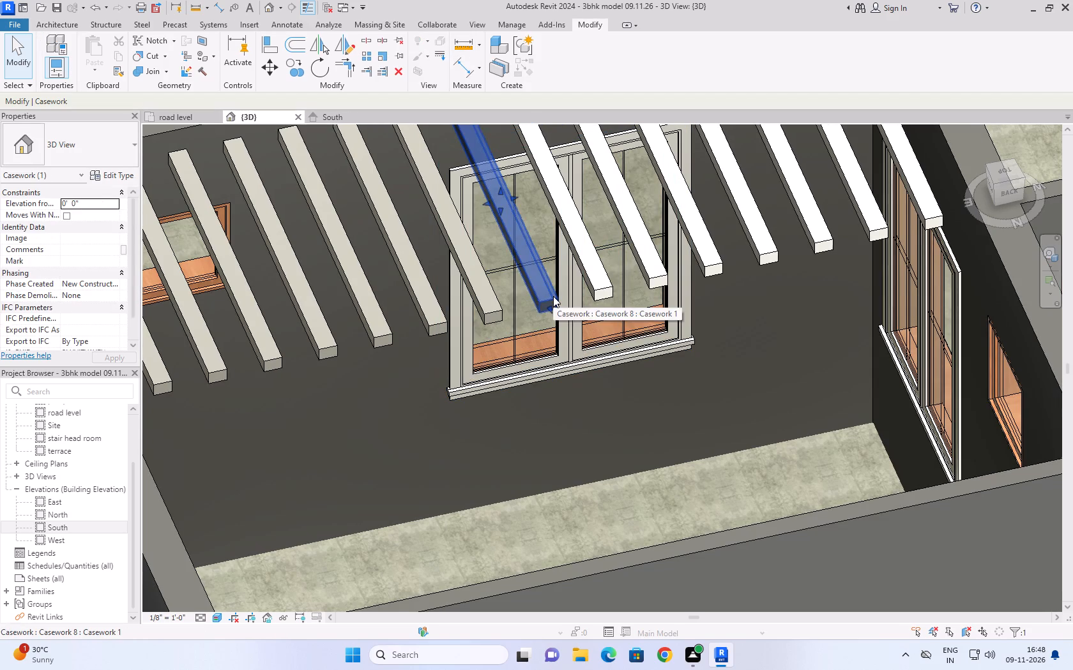
pyautogui.click(572, 70)
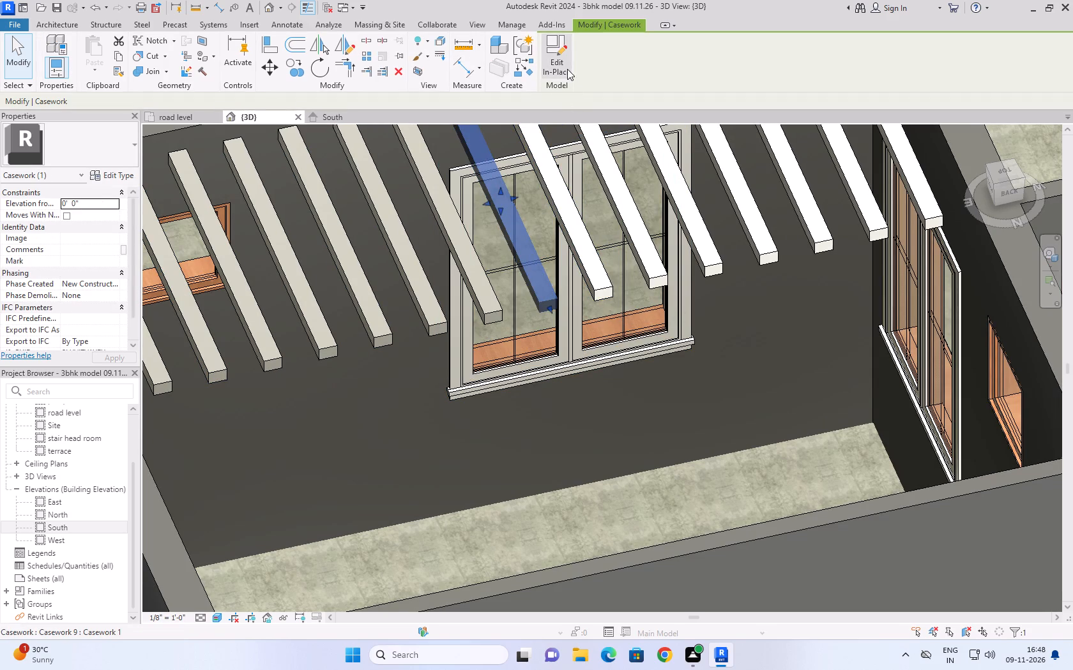
pyautogui.click(567, 69)
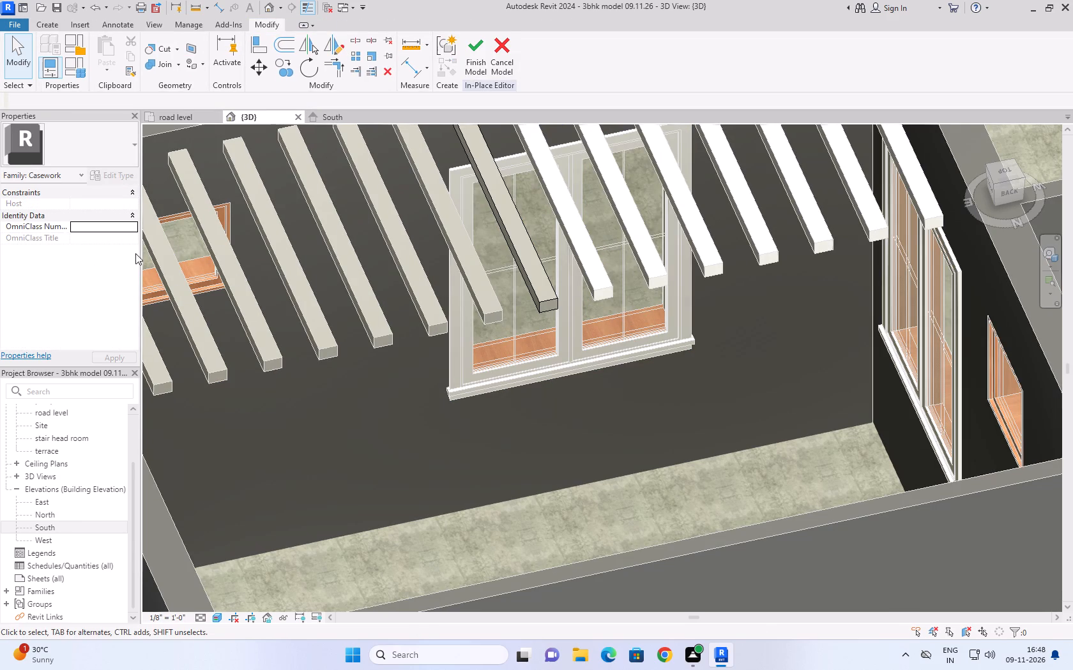
pyautogui.click(549, 297)
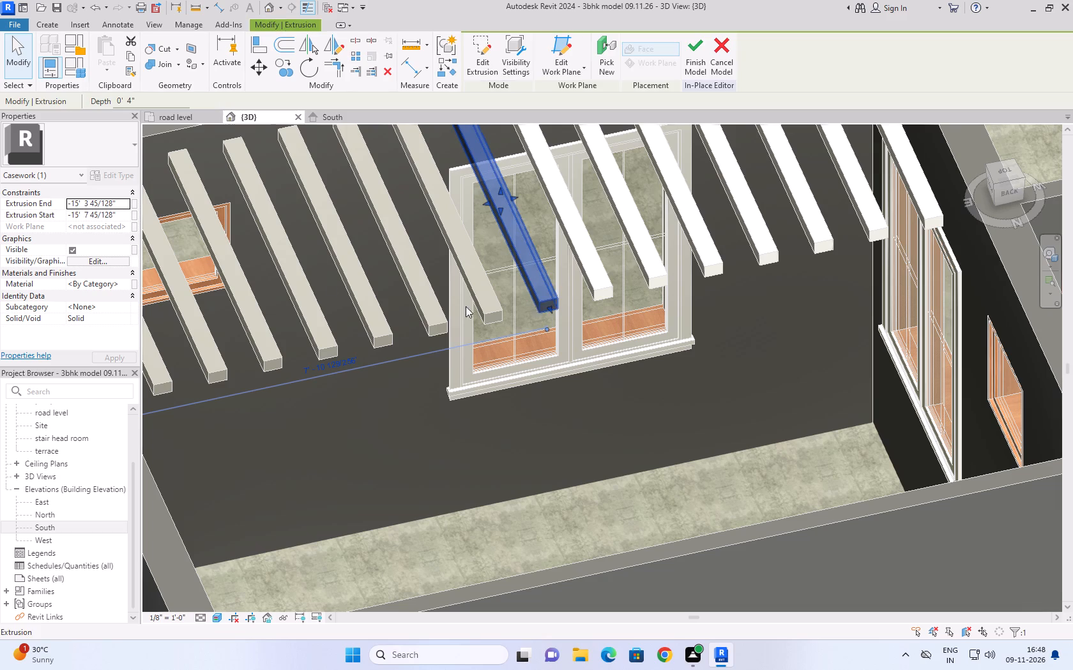
pyautogui.click(123, 282)
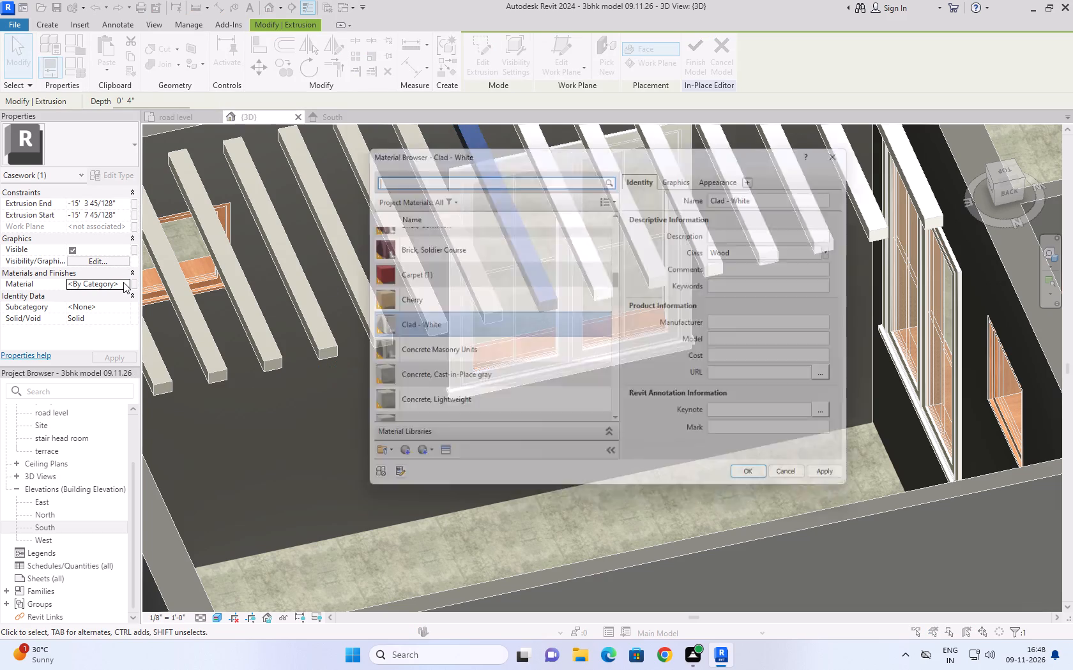
pyautogui.click(482, 322)
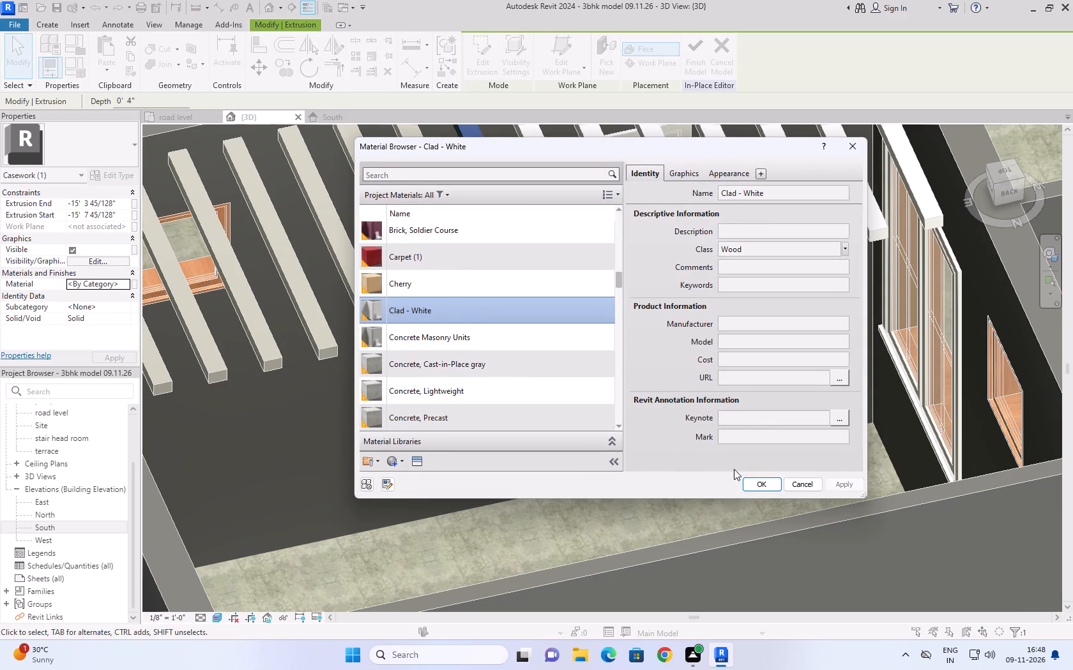
pyautogui.click(750, 480)
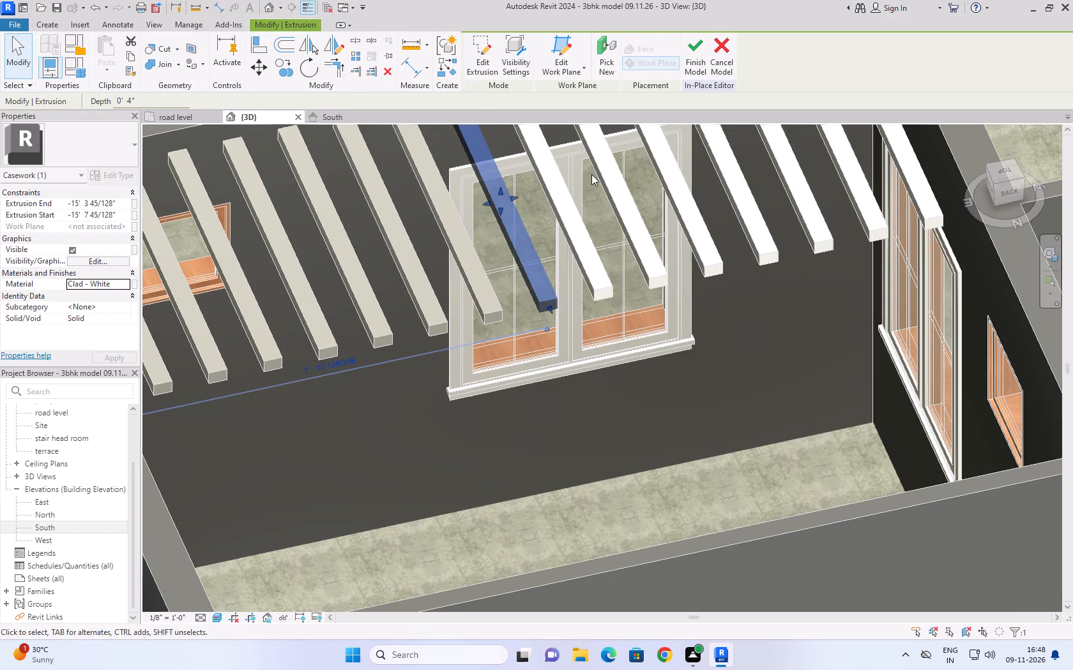
pyautogui.click(692, 52)
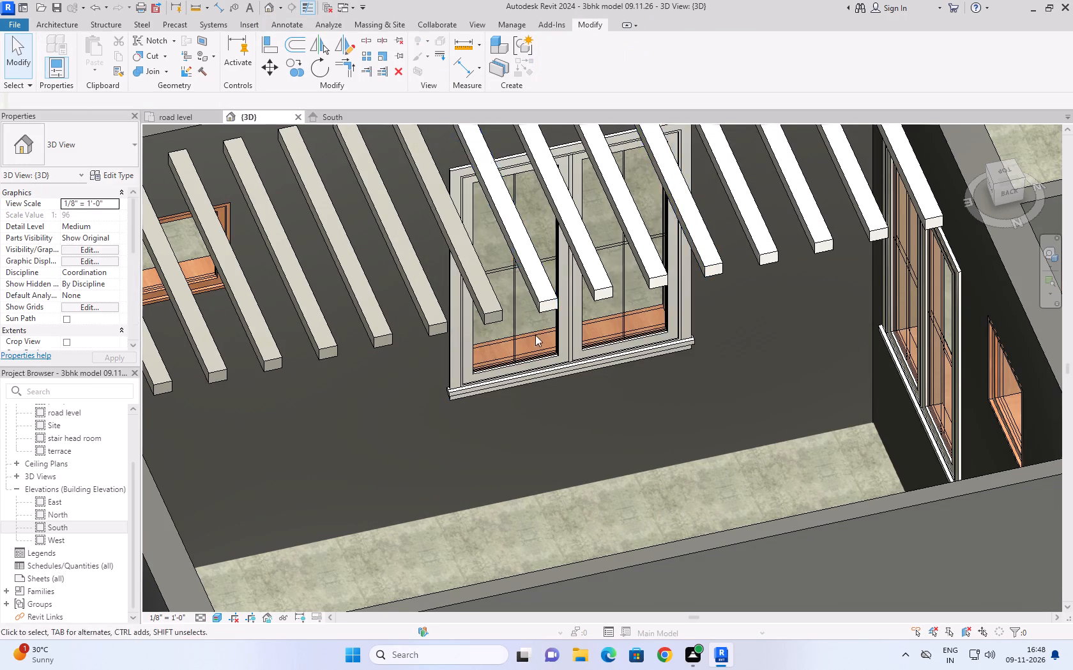
# Edit the ninth casework member from the west in place and assign the Clad - White material to its extrusion.
pyautogui.click(494, 309)
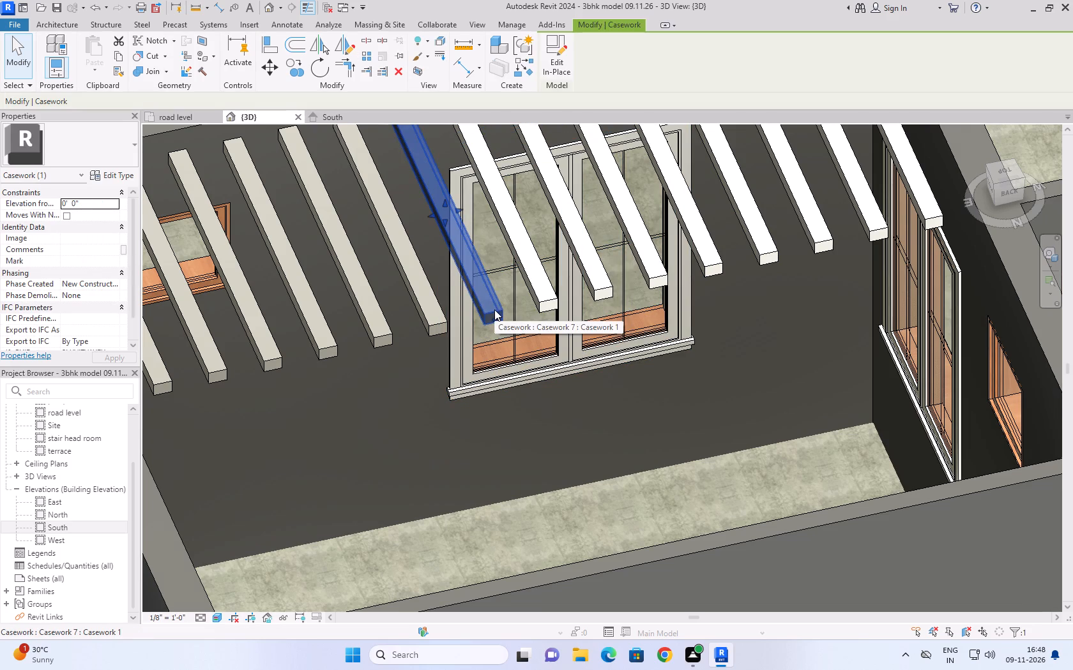
pyautogui.click(568, 64)
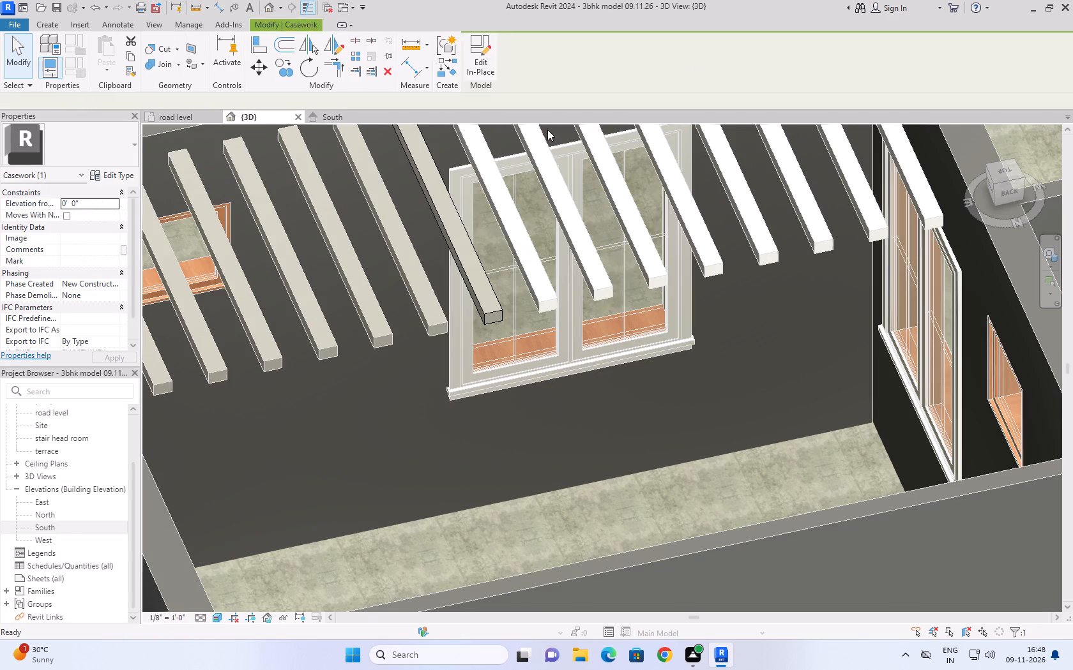
pyautogui.click(495, 311)
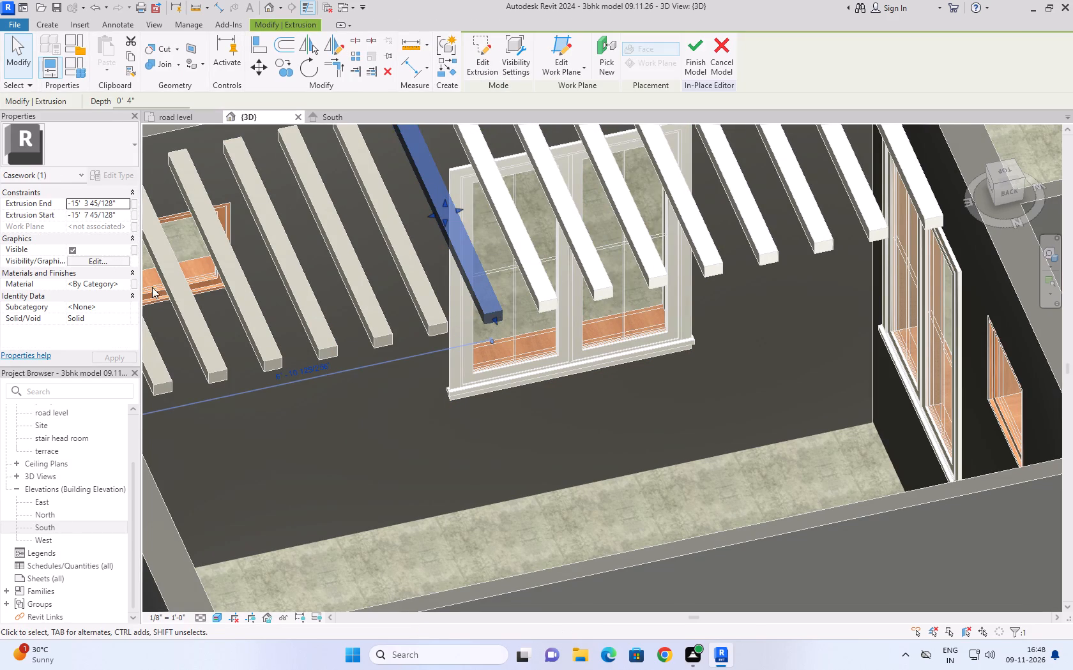
pyautogui.click(128, 286)
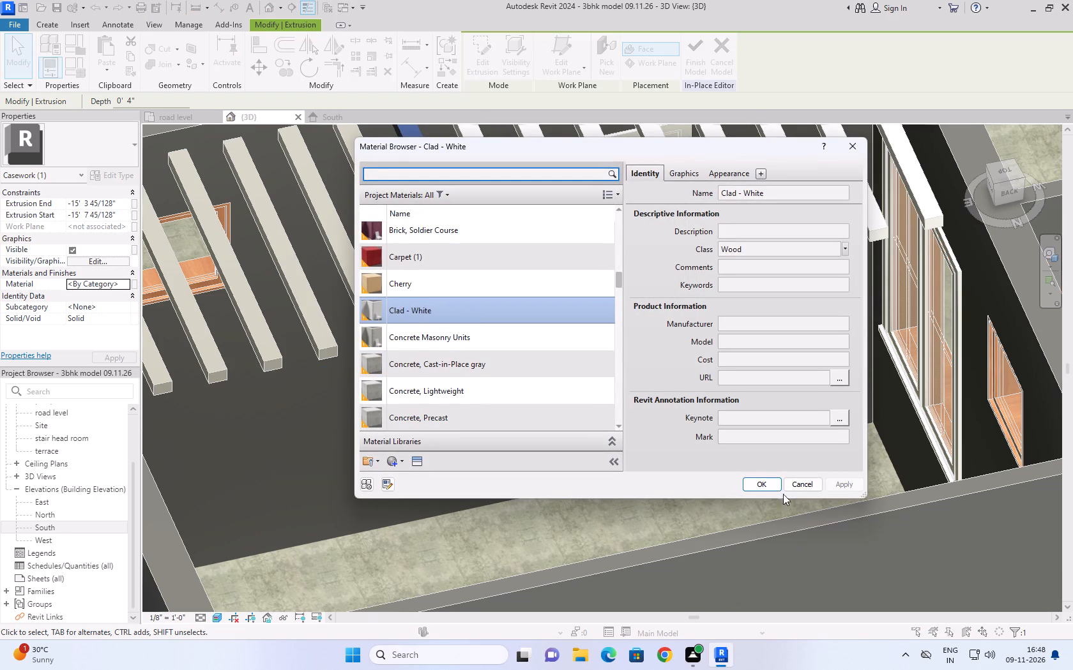
pyautogui.click(772, 483)
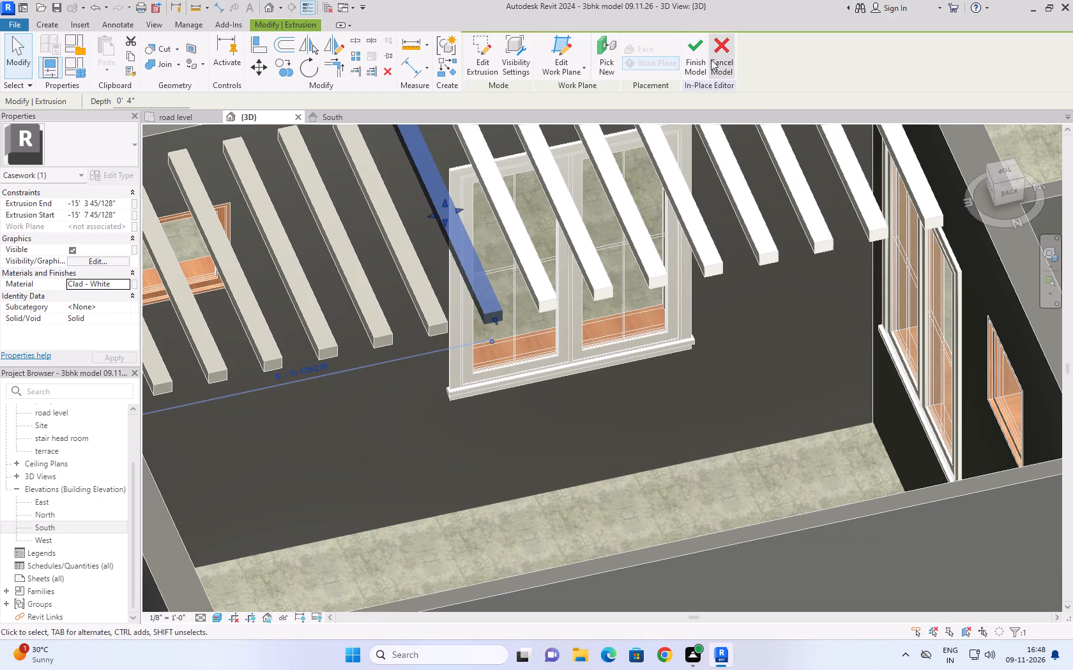
pyautogui.click(705, 48)
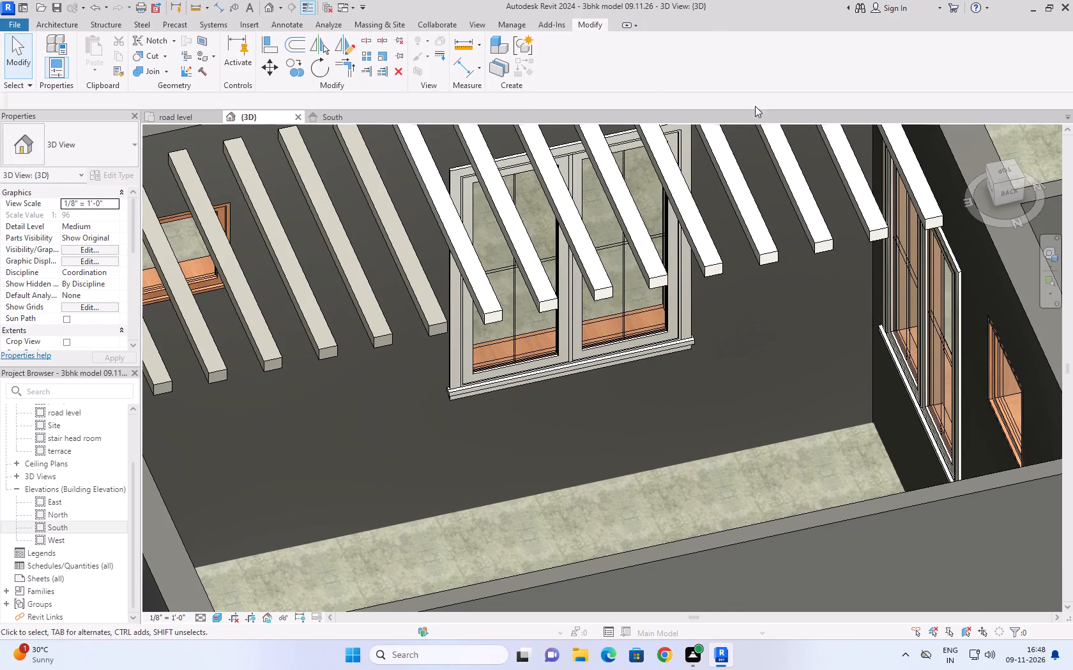
pyautogui.click(816, 67)
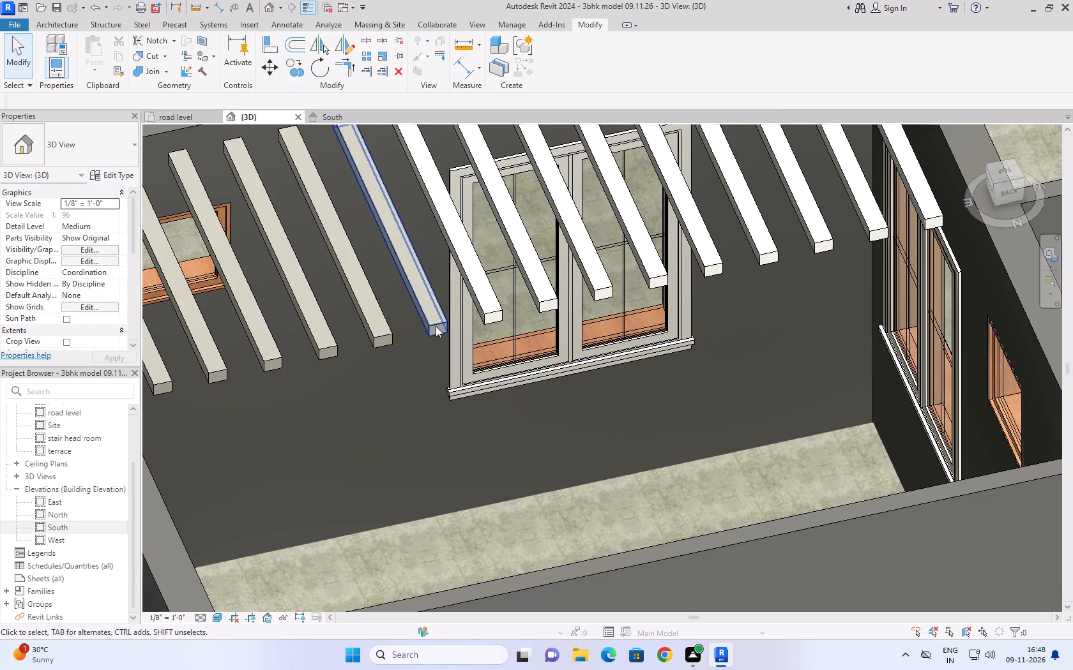
# Edit the tenth casework member from the west in place and assign the Clad - White material to its extrusion.
pyautogui.click(436, 324)
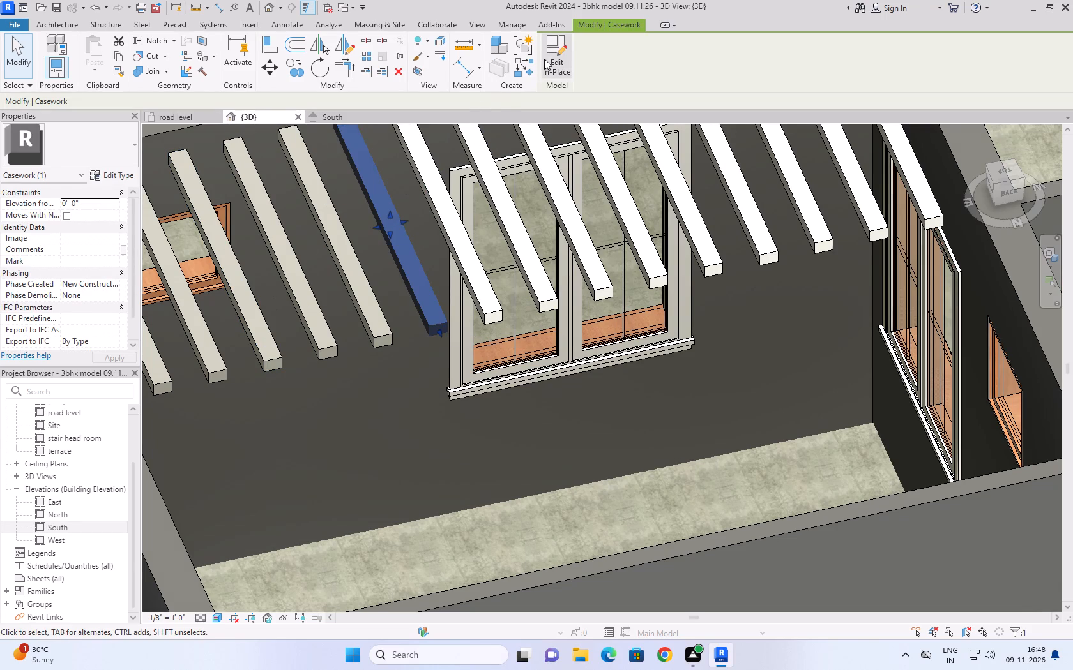
pyautogui.click(547, 59)
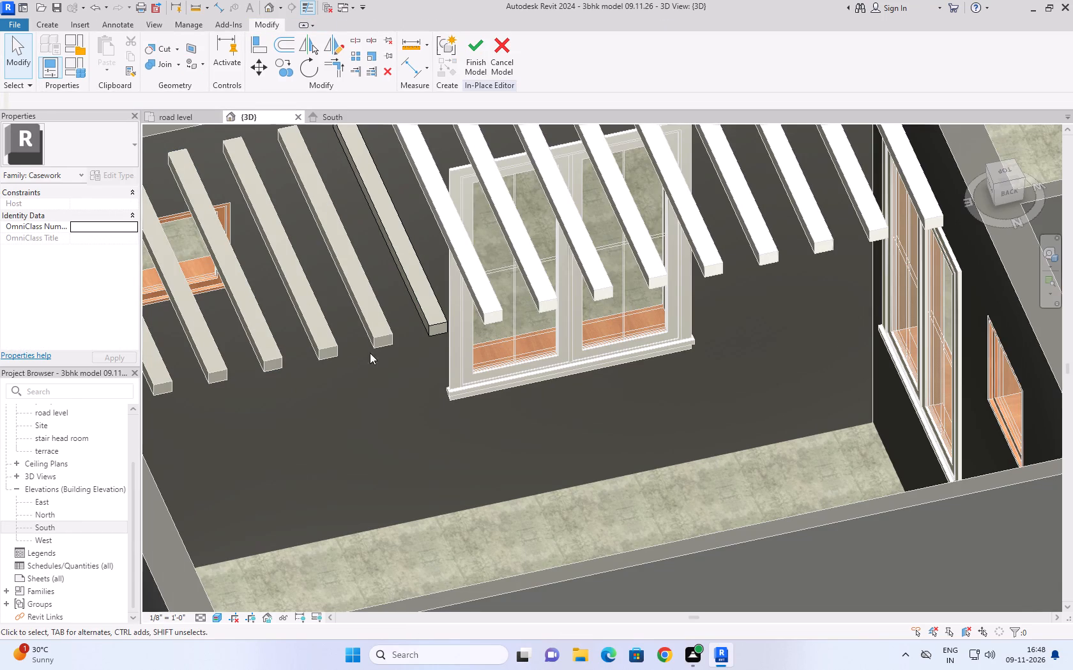
pyautogui.click(435, 322)
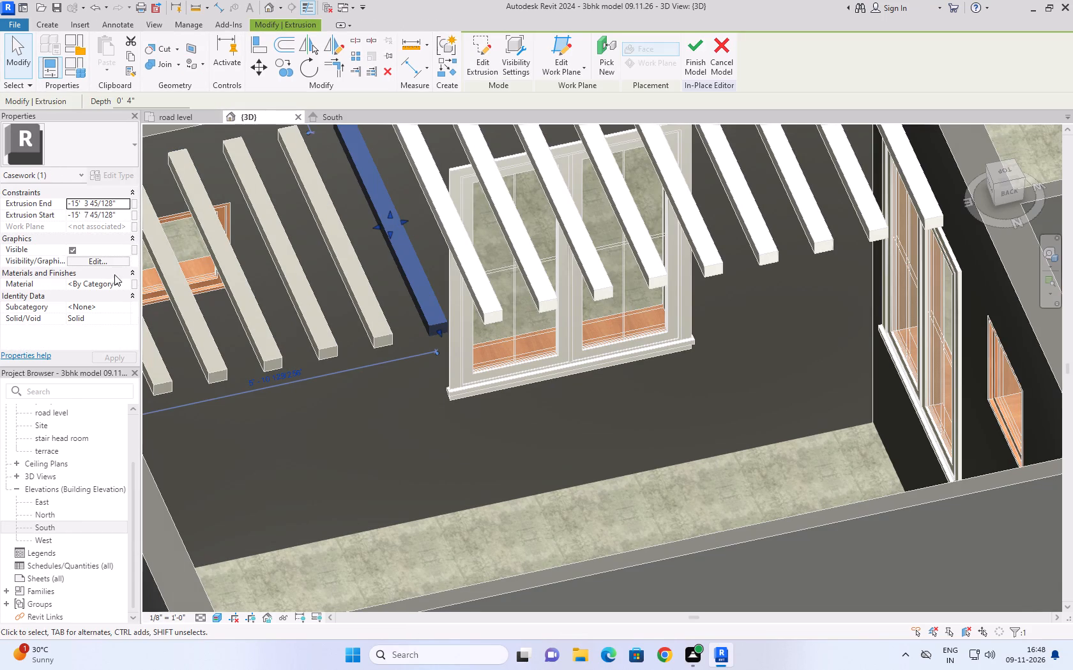
pyautogui.click(118, 281)
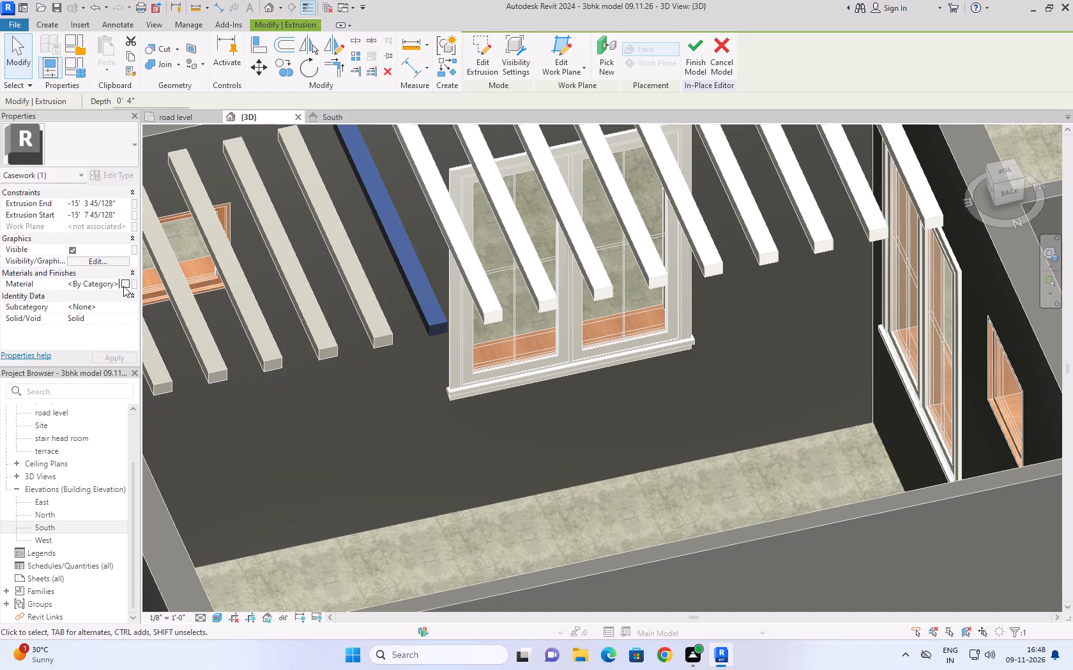
pyautogui.click(123, 286)
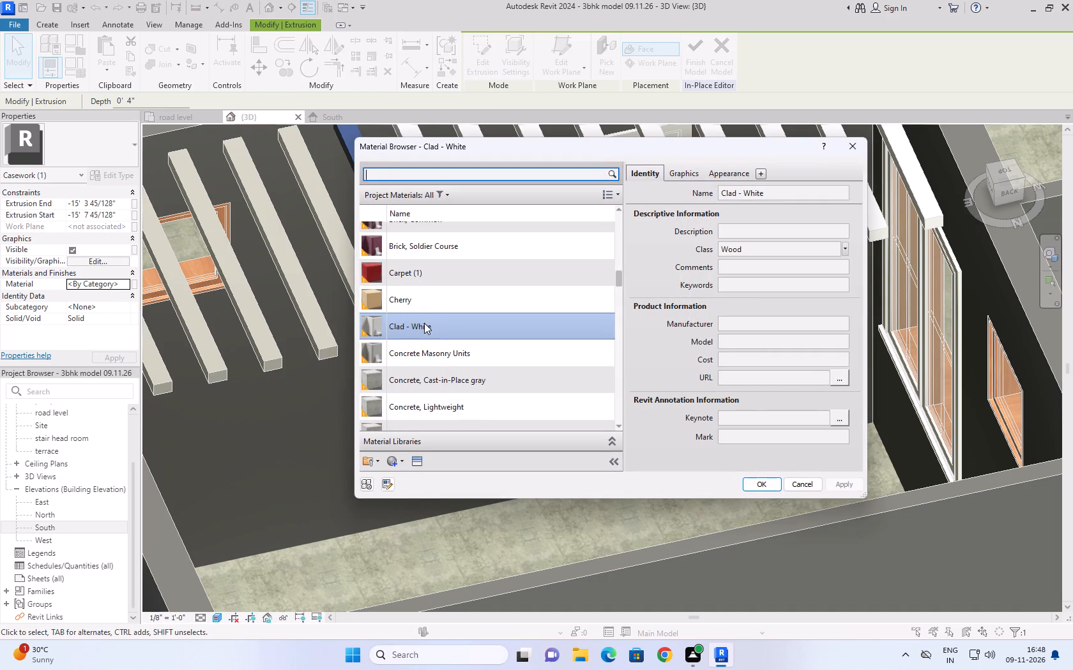
pyautogui.click(424, 323)
pyautogui.click(774, 480)
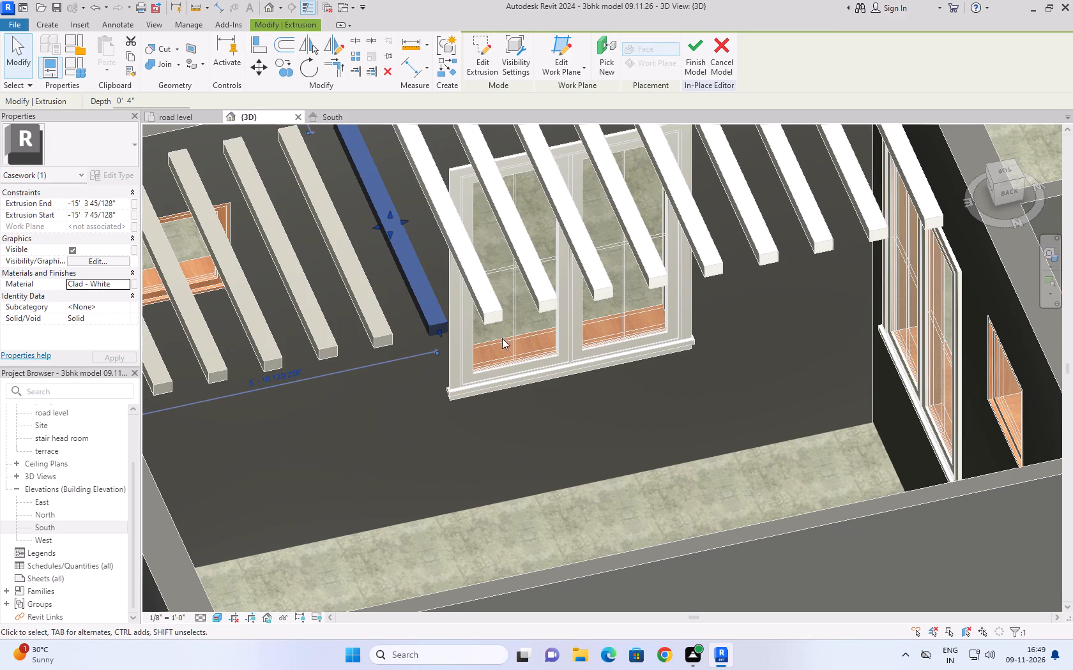
pyautogui.click(706, 58)
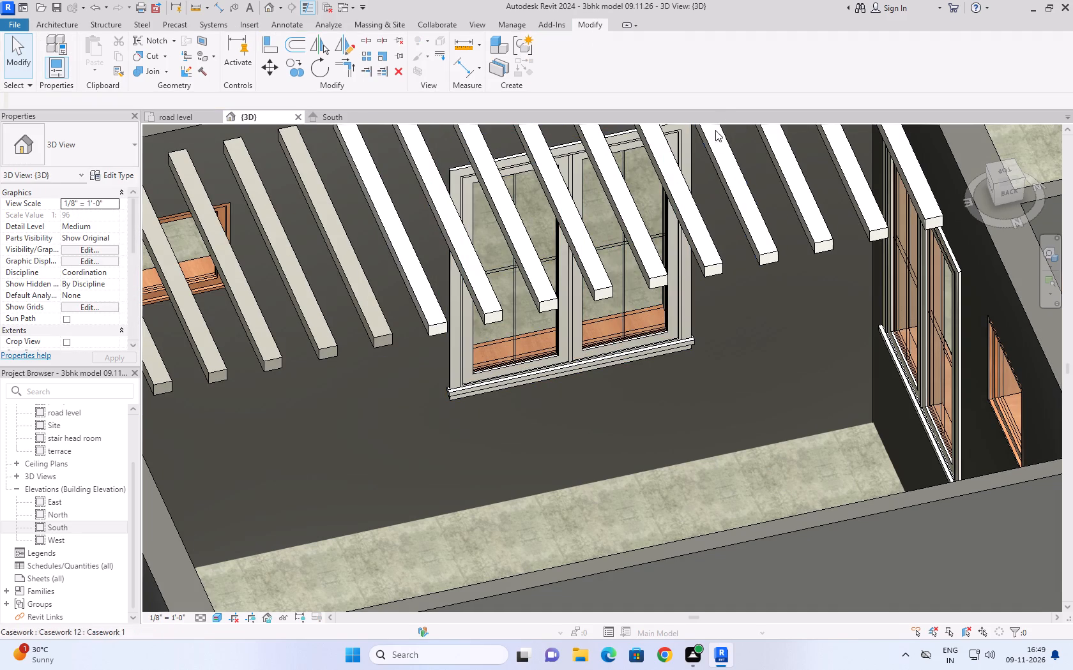
pyautogui.click(728, 68)
# Edit the eleventh casework member from the west in place and assign the Clad - White material to its extrusion.
pyautogui.click(384, 338)
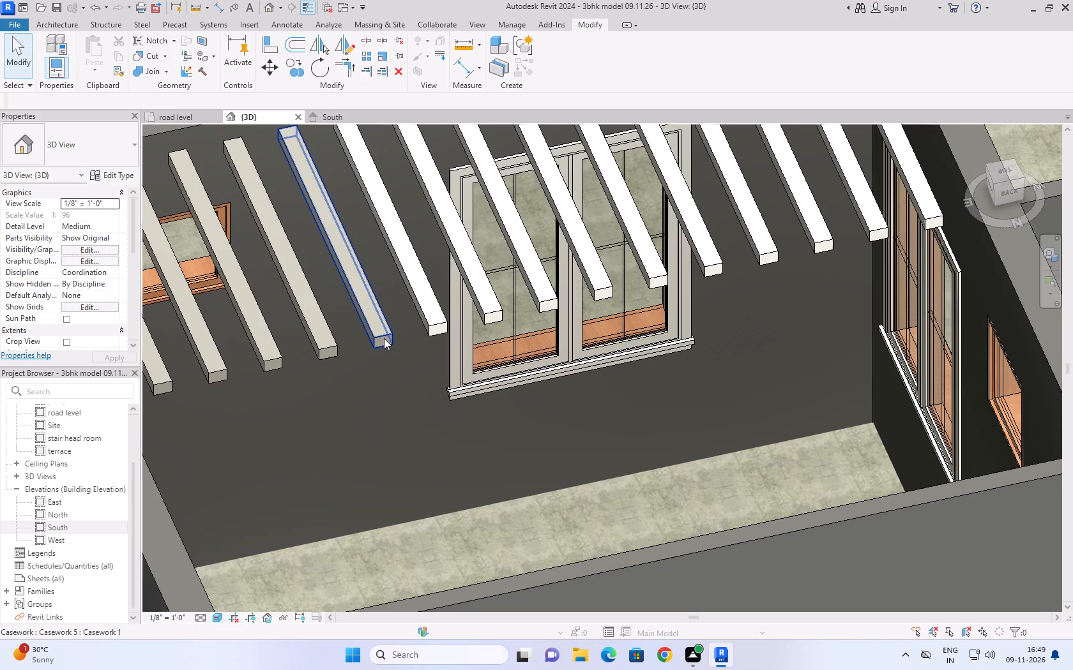
pyautogui.click(566, 66)
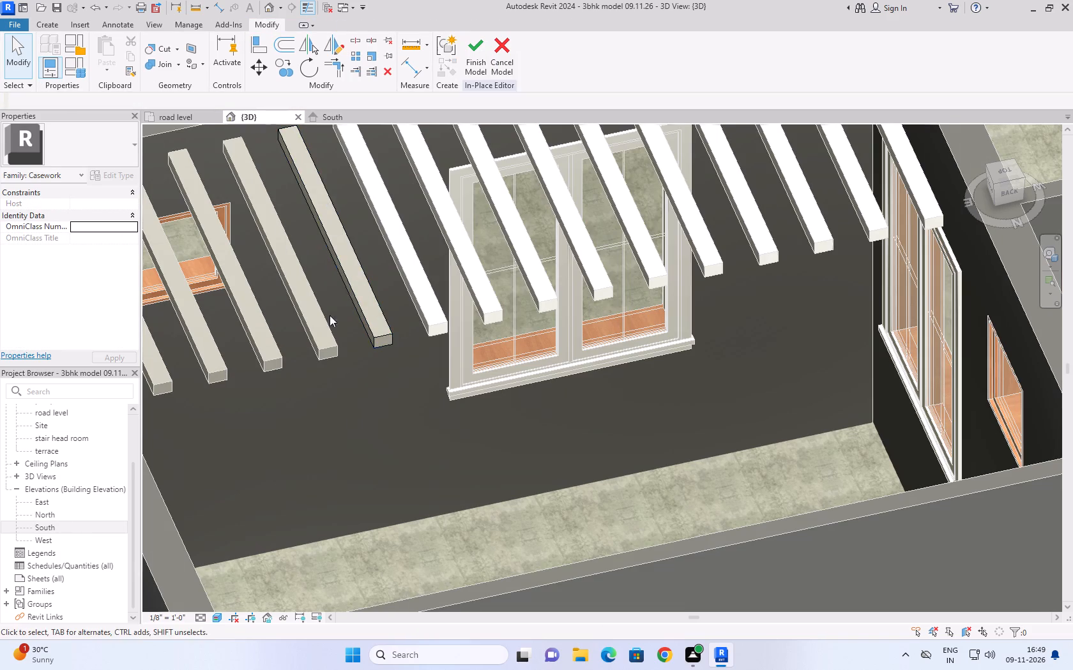
pyautogui.click(388, 330)
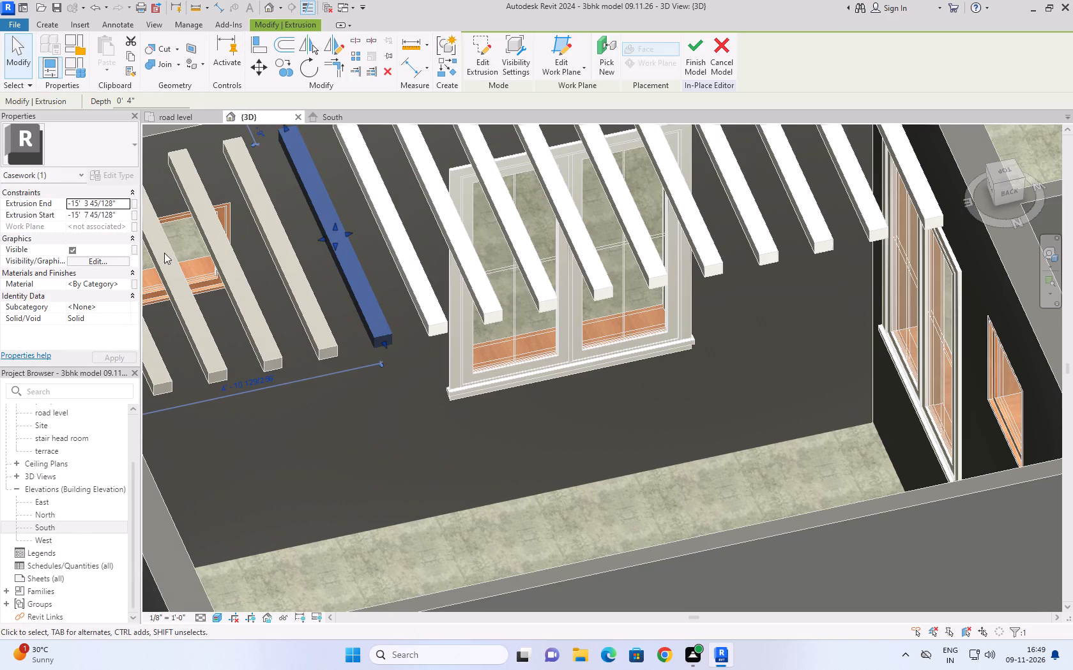
pyautogui.click(121, 286)
pyautogui.click(123, 283)
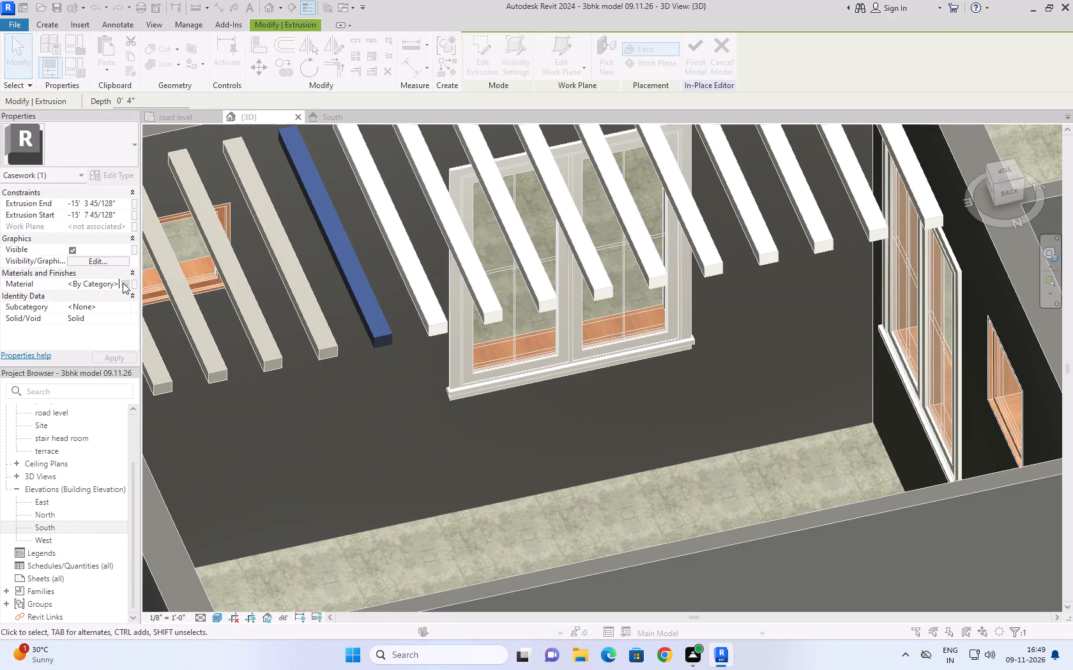
pyautogui.click(441, 331)
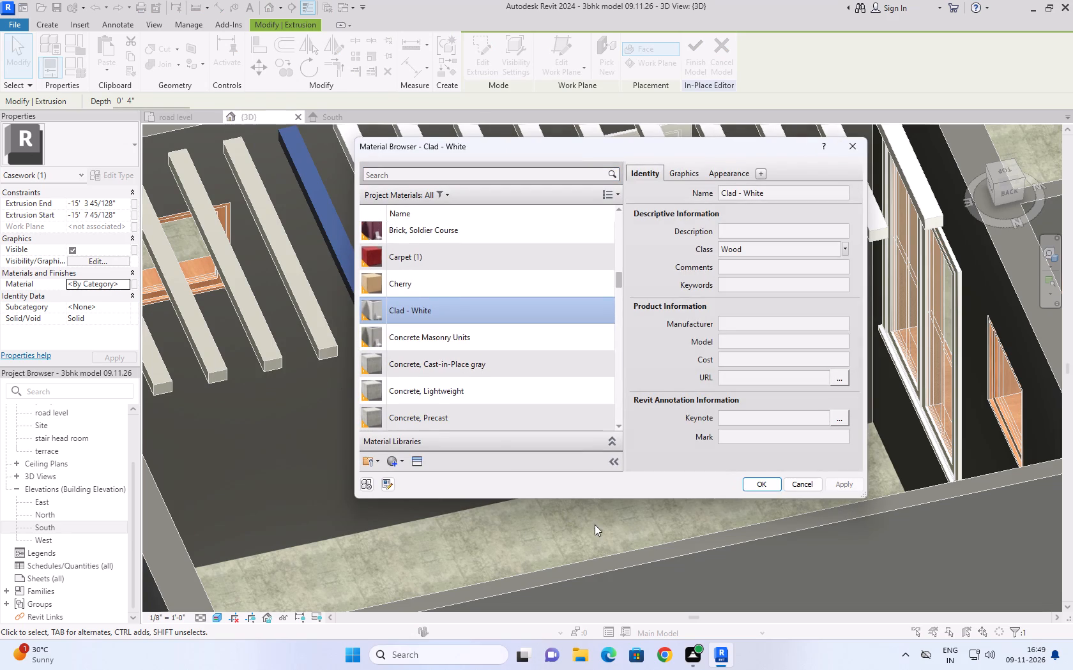
pyautogui.click(775, 477)
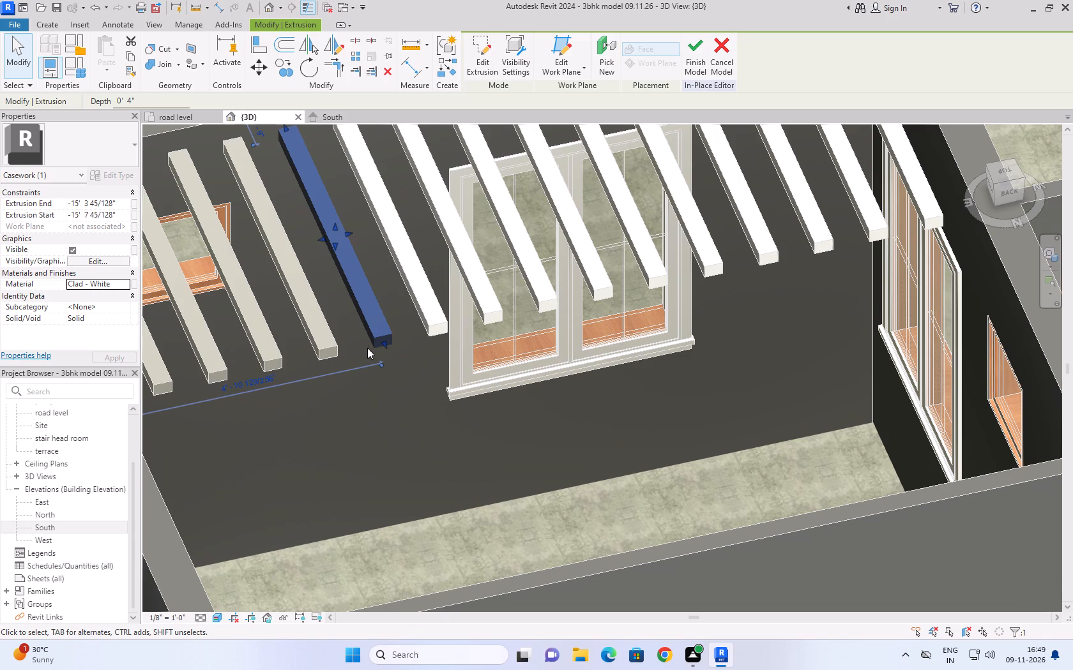
pyautogui.click(698, 60)
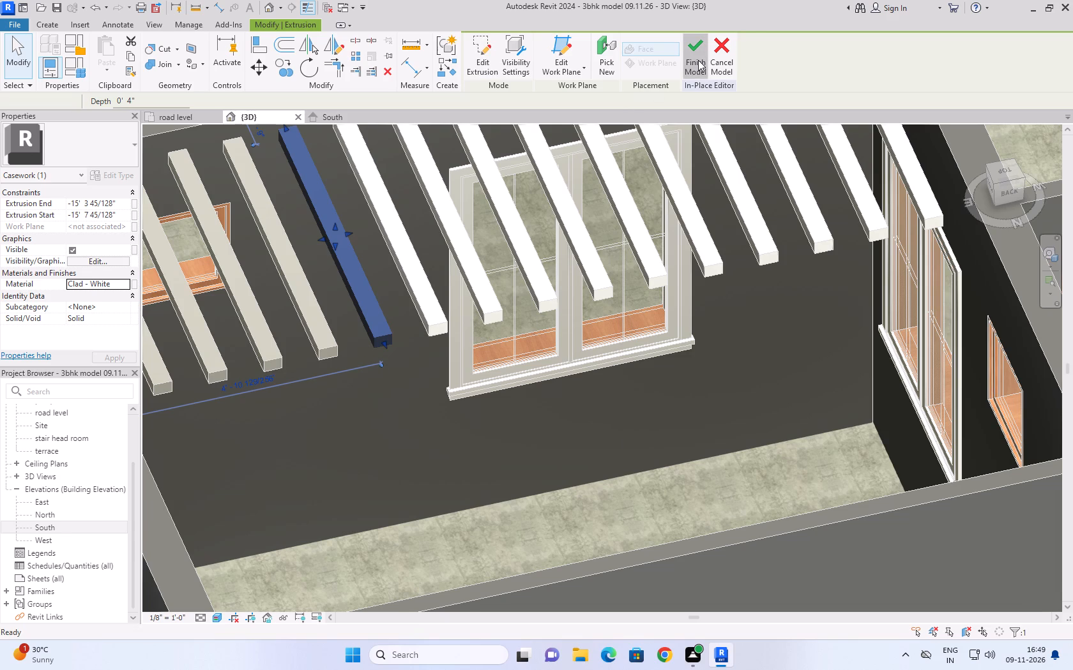
# Edit the twelfth casework member from the west in place and assign the Clad - White material to its extrusion.
pyautogui.click(326, 347)
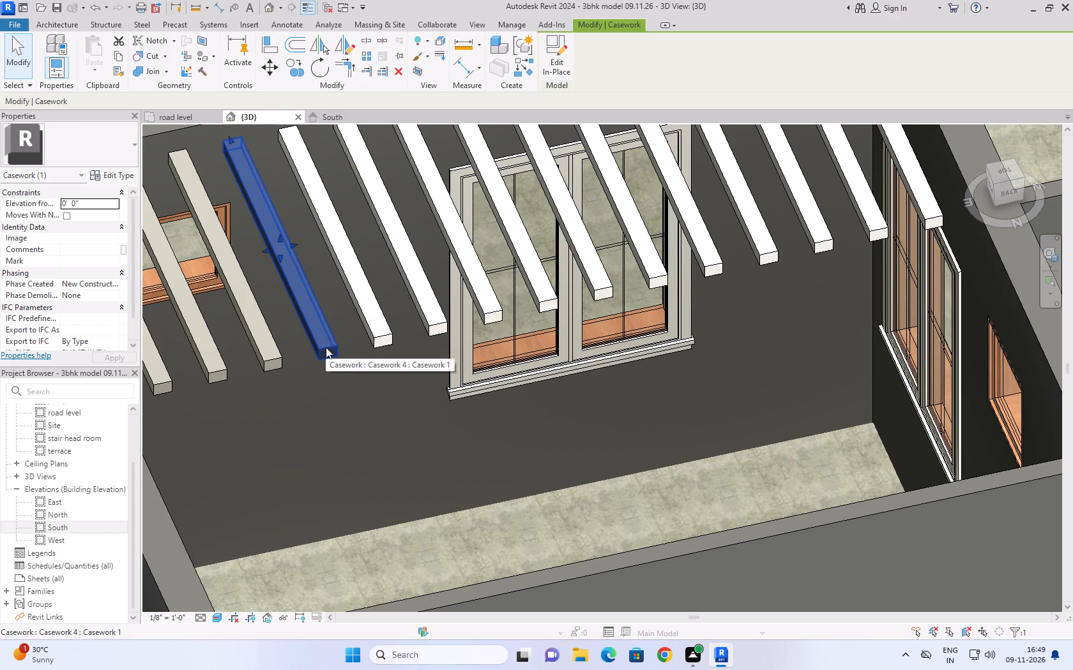
pyautogui.click(561, 63)
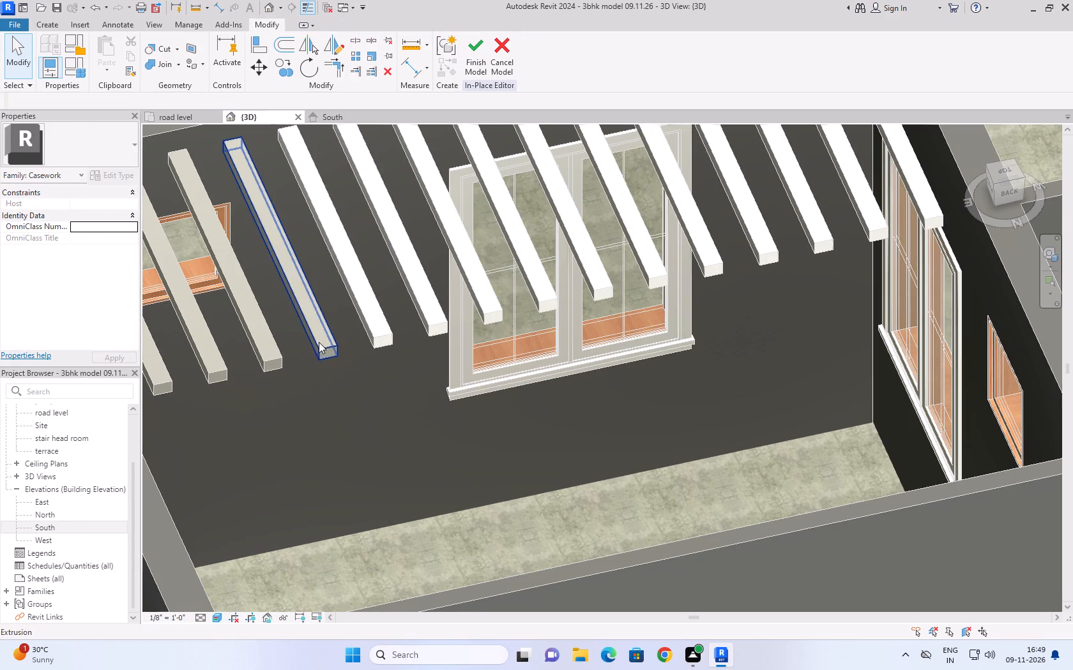
pyautogui.click(321, 345)
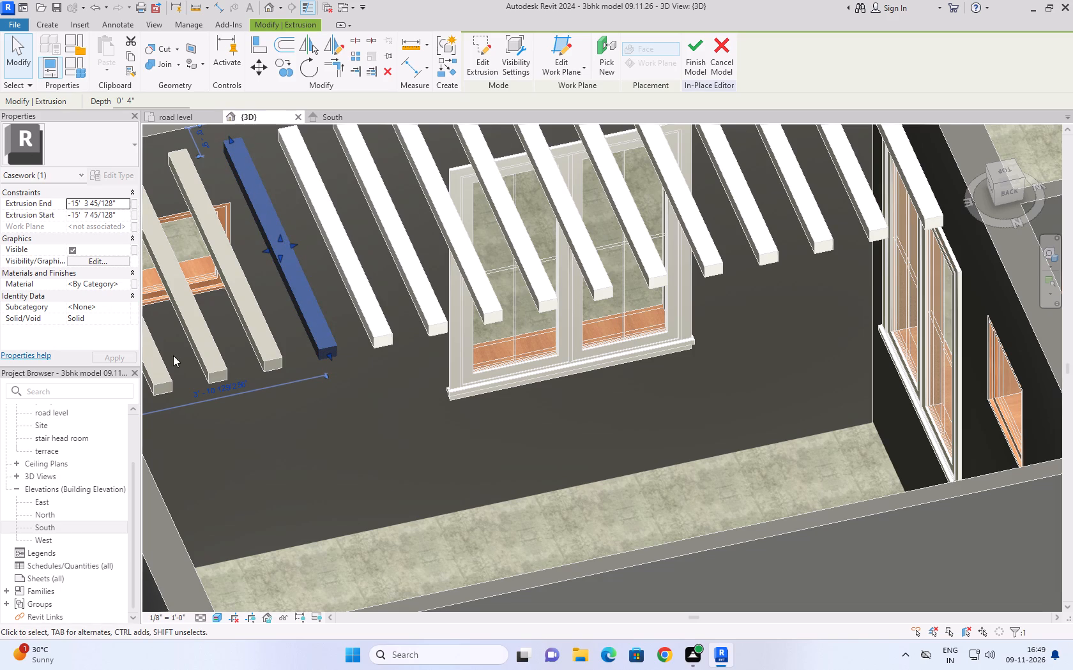
pyautogui.click(125, 280)
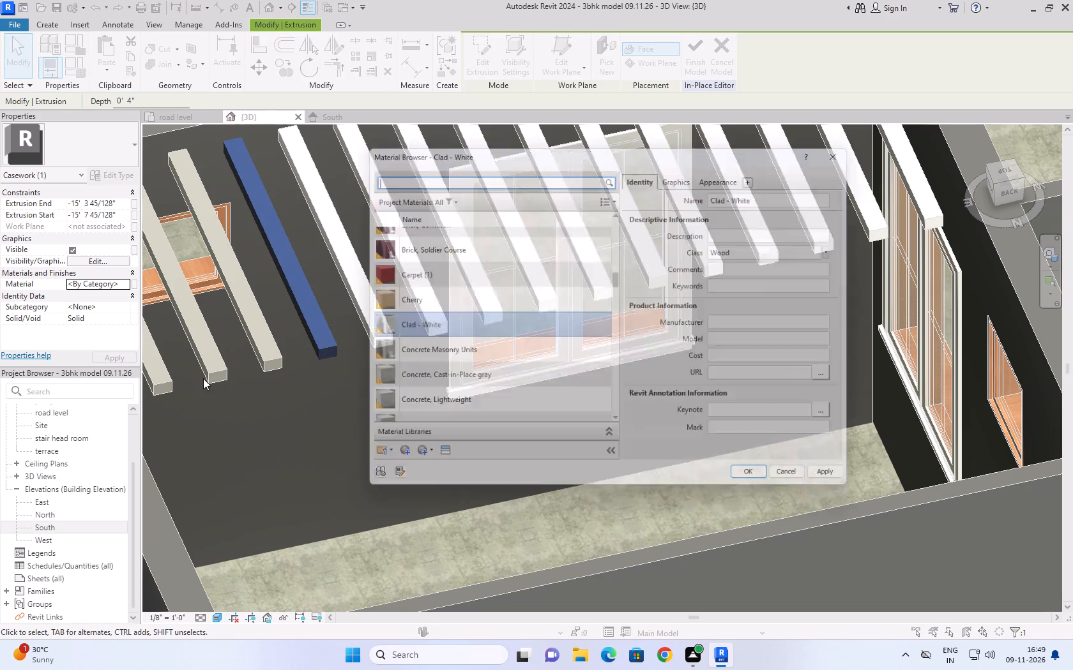
pyautogui.click(404, 327)
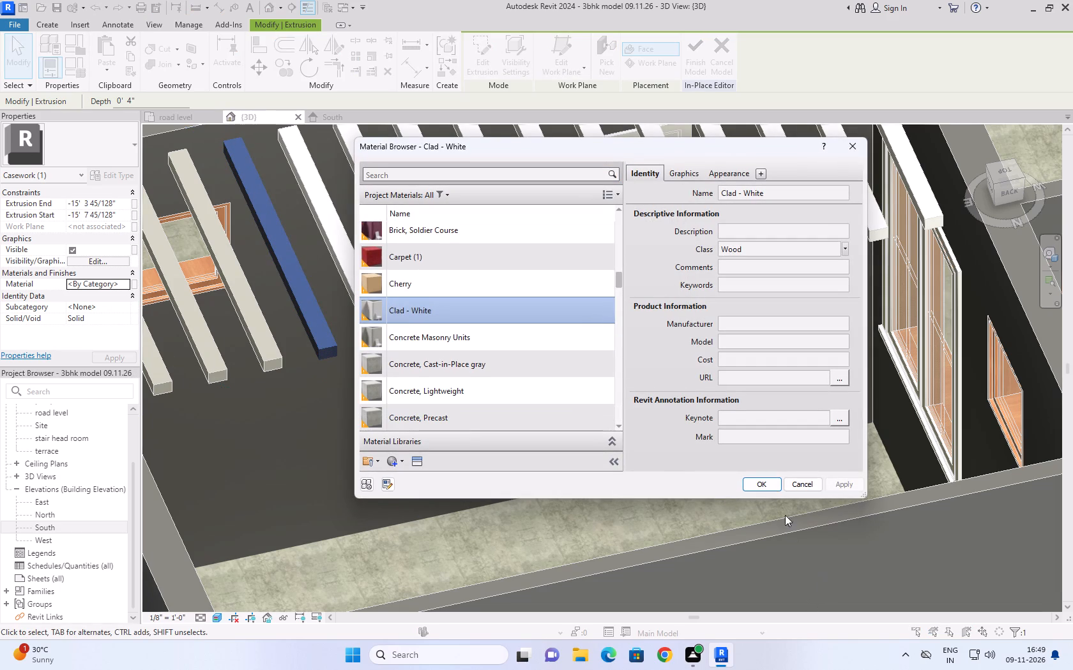
pyautogui.click(768, 486)
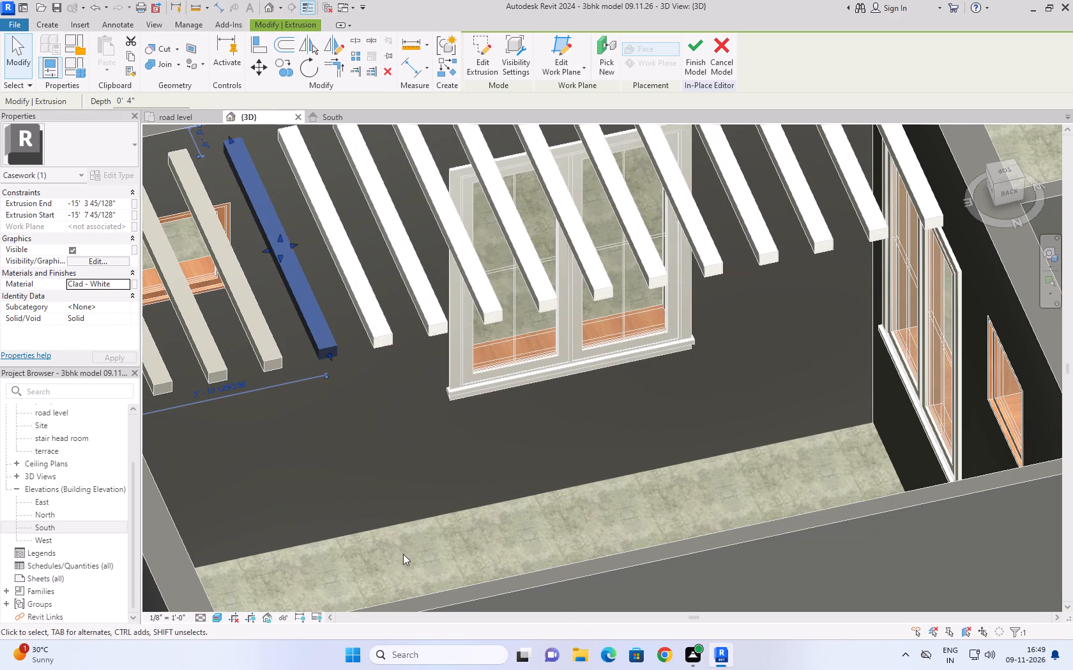
pyautogui.click(692, 64)
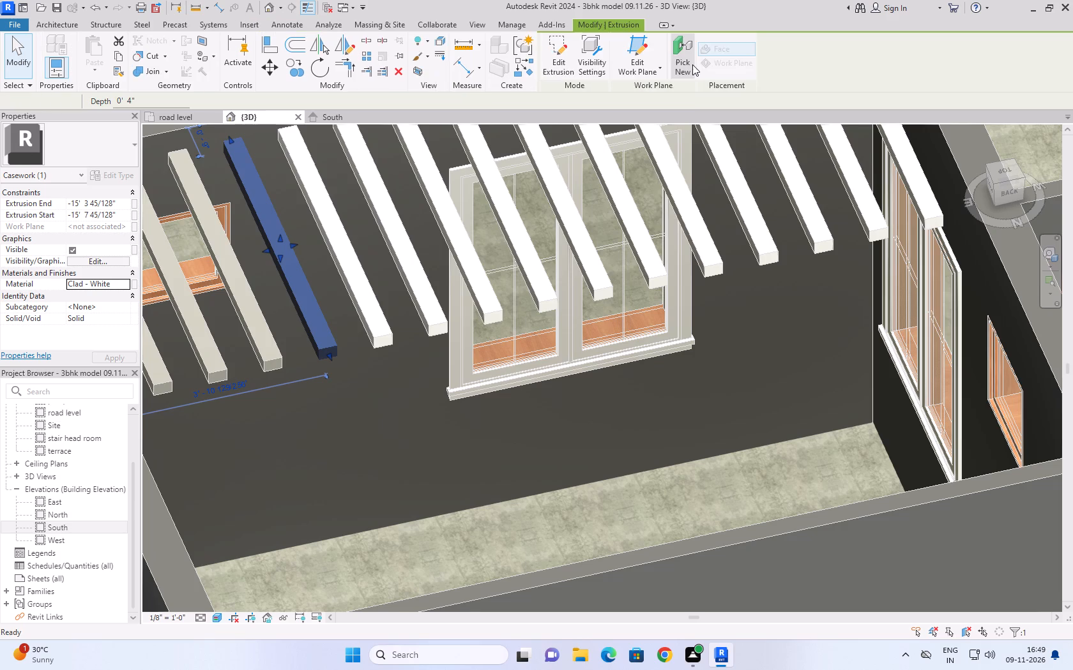
pyautogui.click(789, 51)
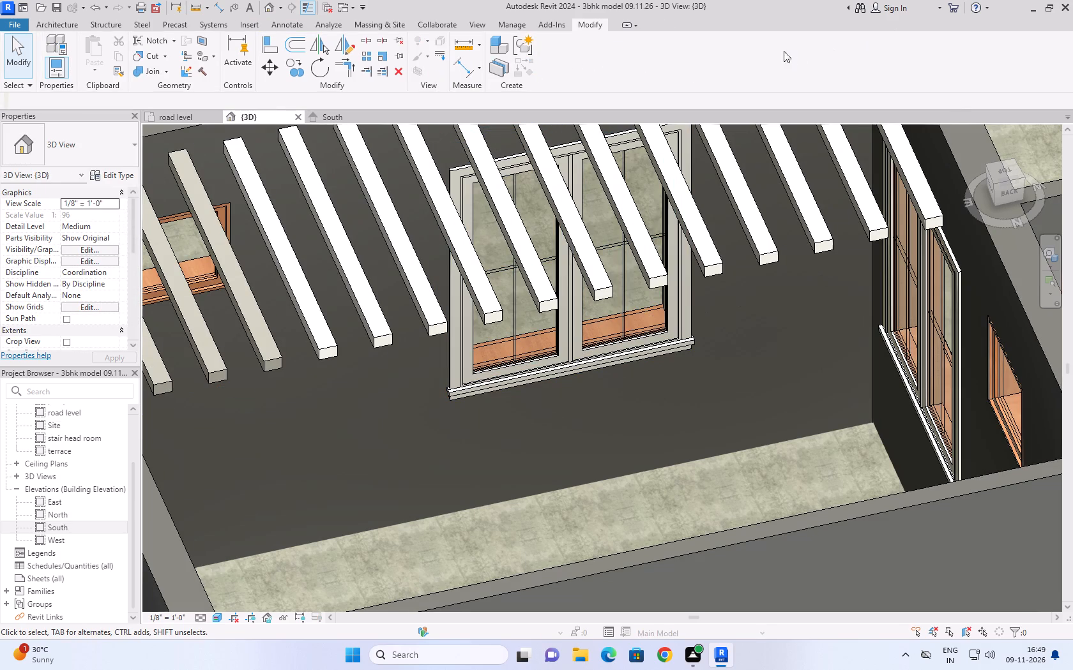
# Edit the thirteenth casework member from the west in place and assign the Clad - White material to its extrusion.
pyautogui.click(274, 358)
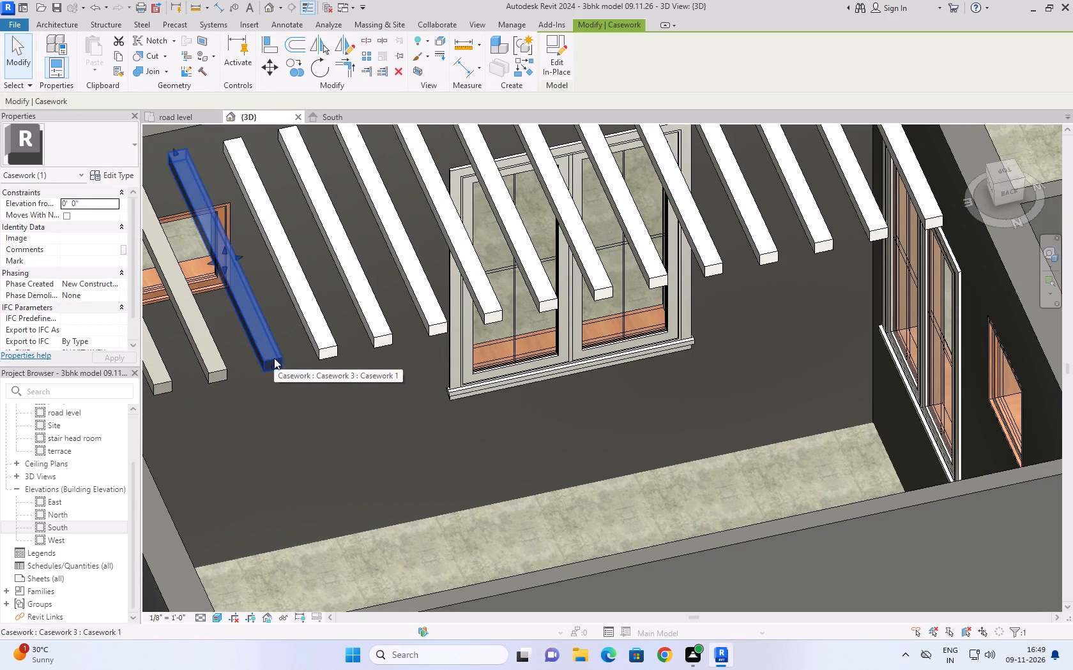
pyautogui.click(559, 66)
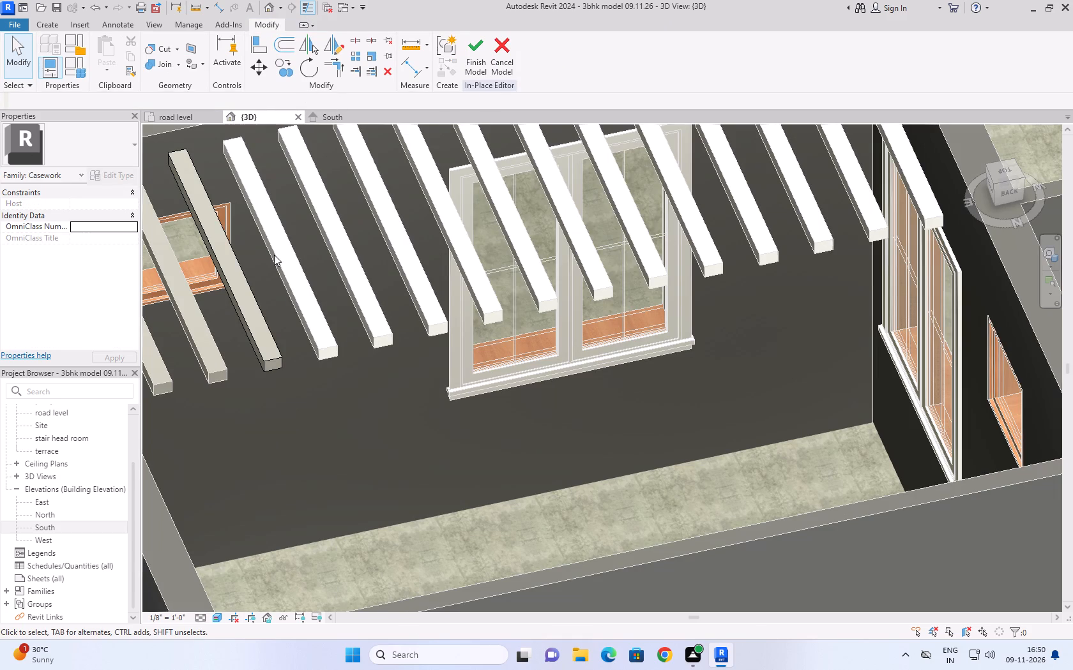
pyautogui.click(267, 363)
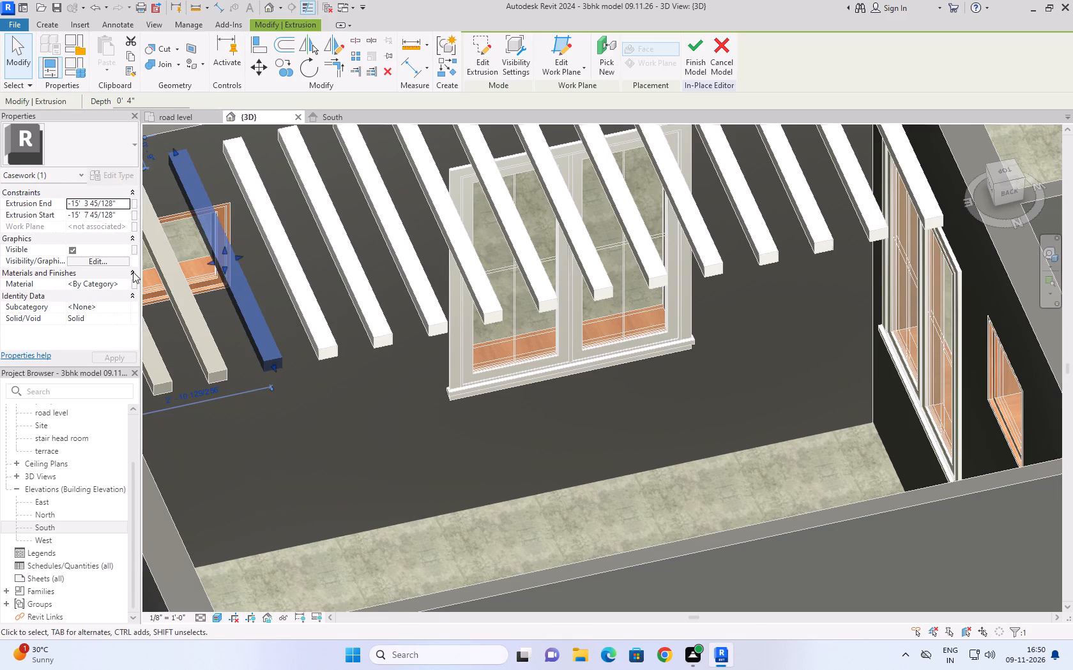
pyautogui.click(125, 284)
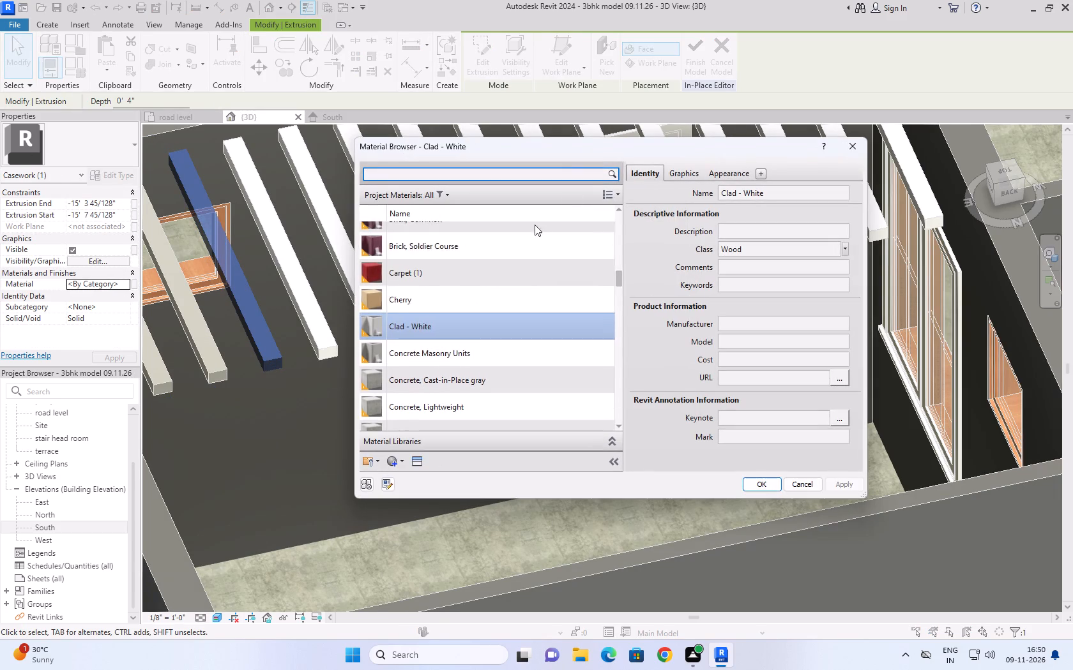
pyautogui.click(775, 482)
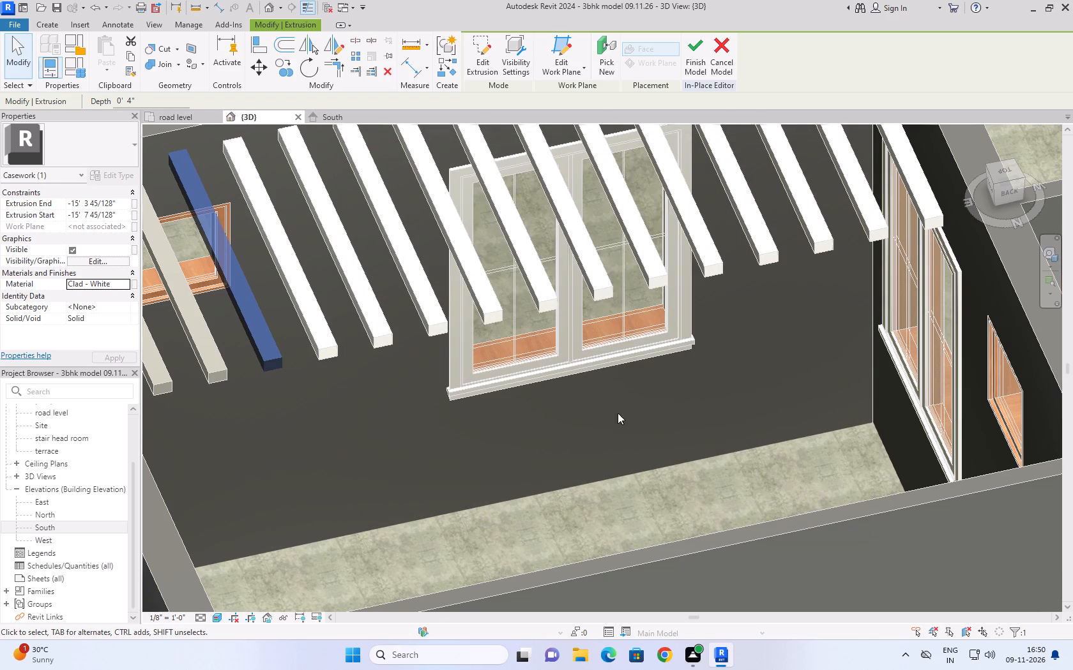
pyautogui.click(699, 54)
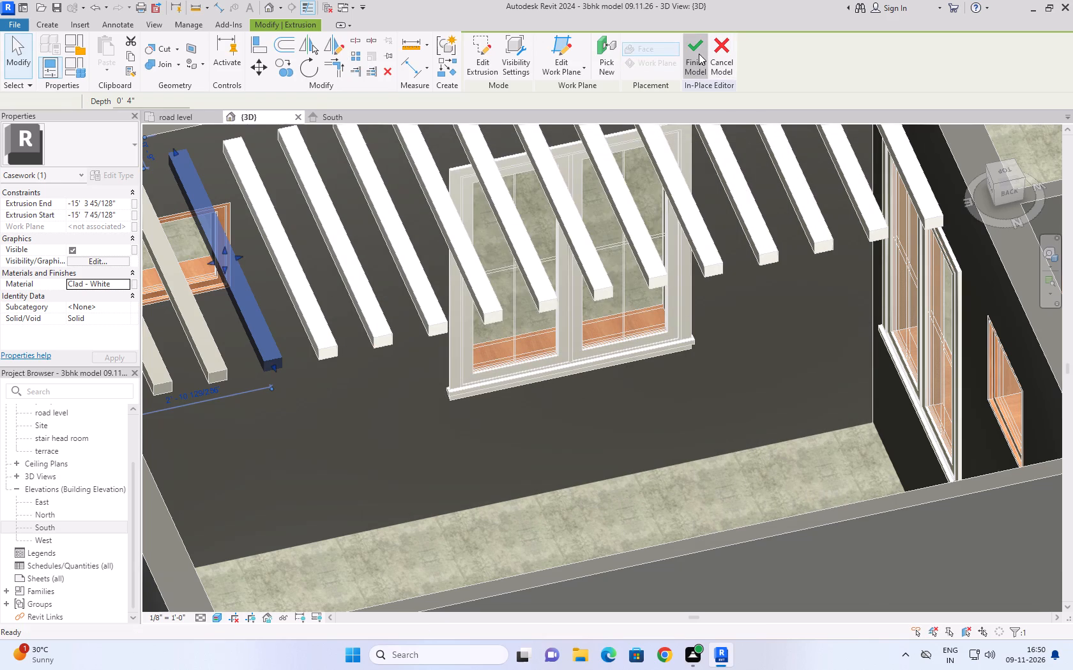
pyautogui.click(841, 61)
# Edit the fourteenth casework member from the west in place and assign the Clad - White material to its extrusion.
pyautogui.scroll(-4, 851, 108)
pyautogui.scroll(-4, 703, 264)
pyautogui.scroll(5, 388, 311)
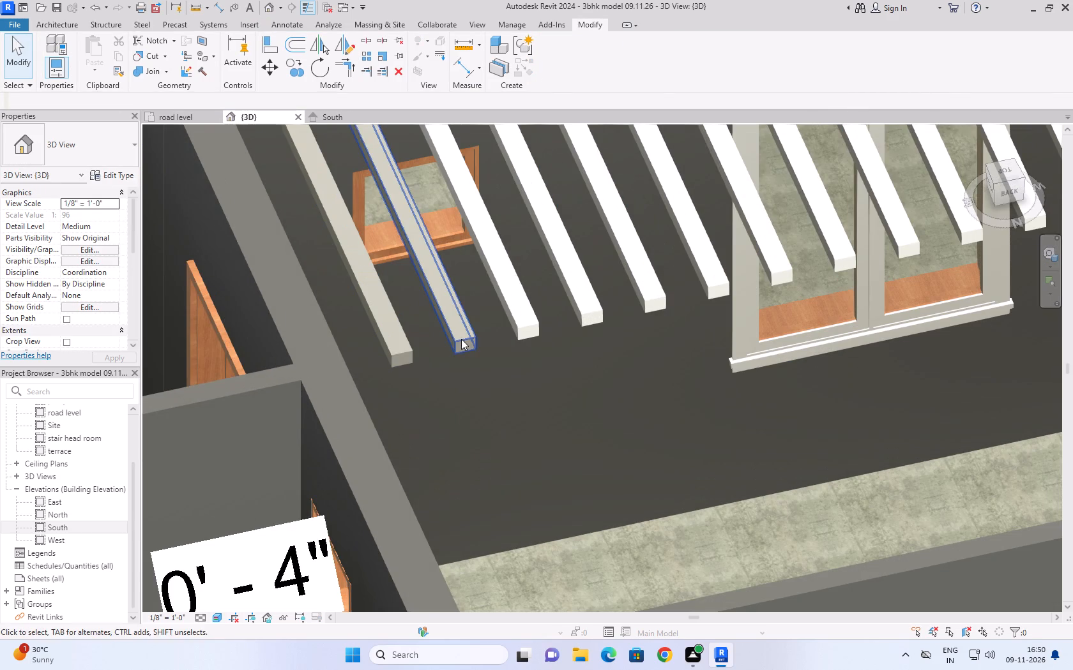
pyautogui.click(461, 339)
pyautogui.click(560, 74)
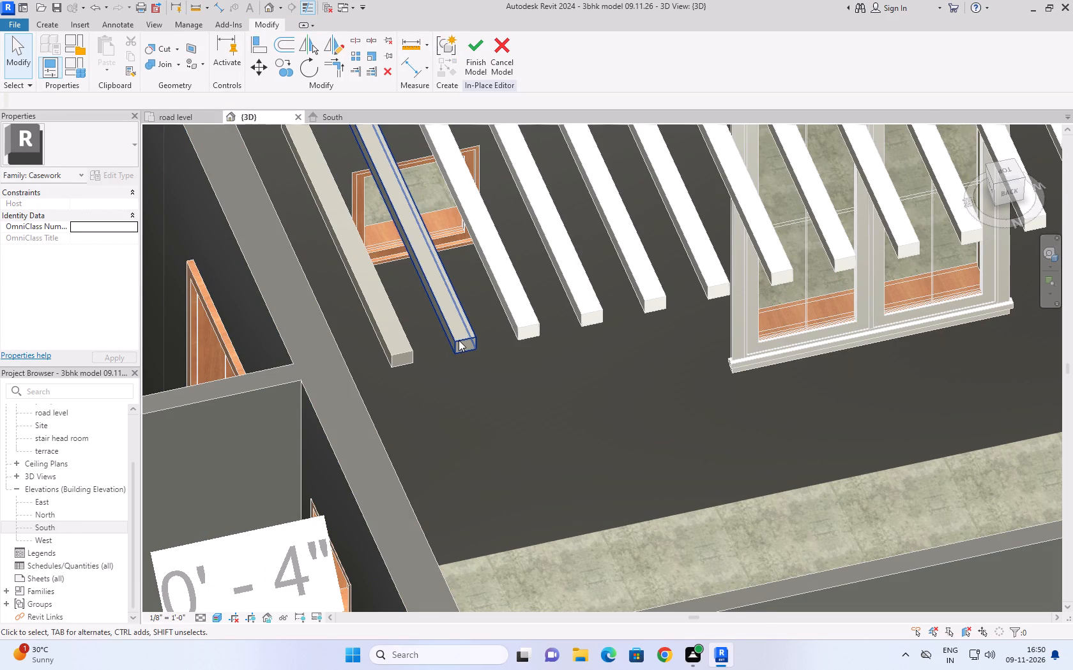
pyautogui.click(459, 340)
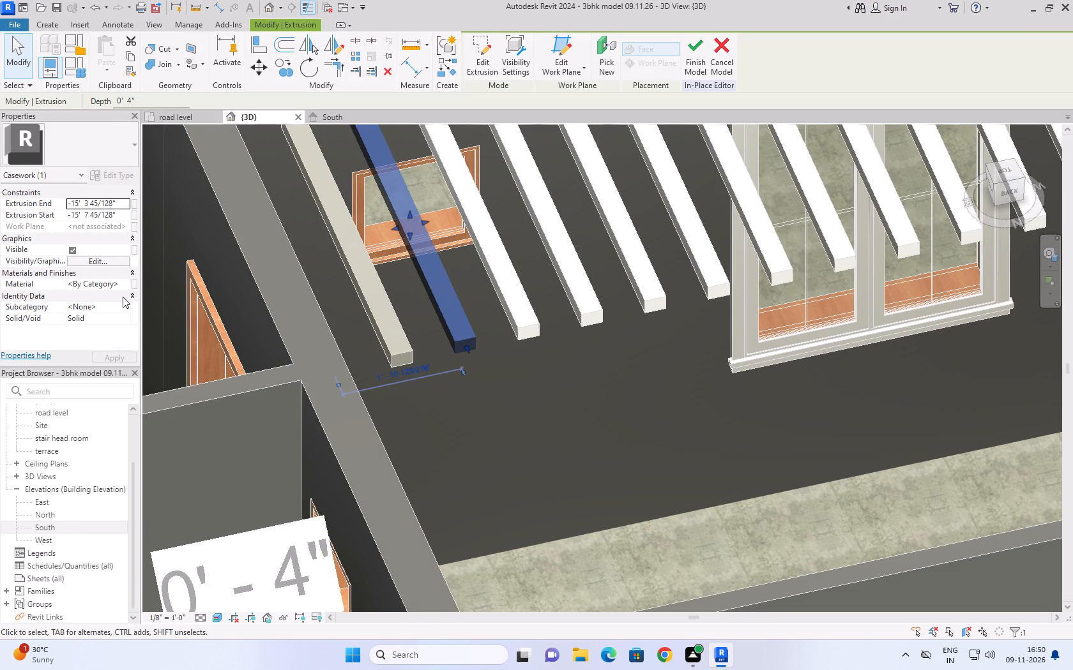
pyautogui.click(127, 286)
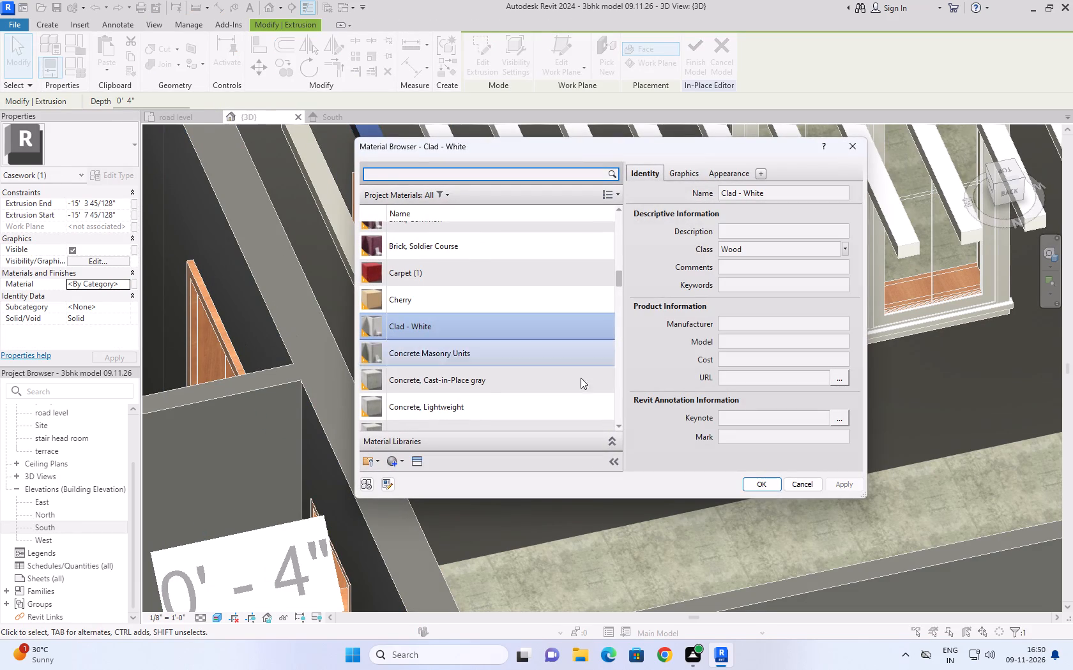
pyautogui.click(756, 477)
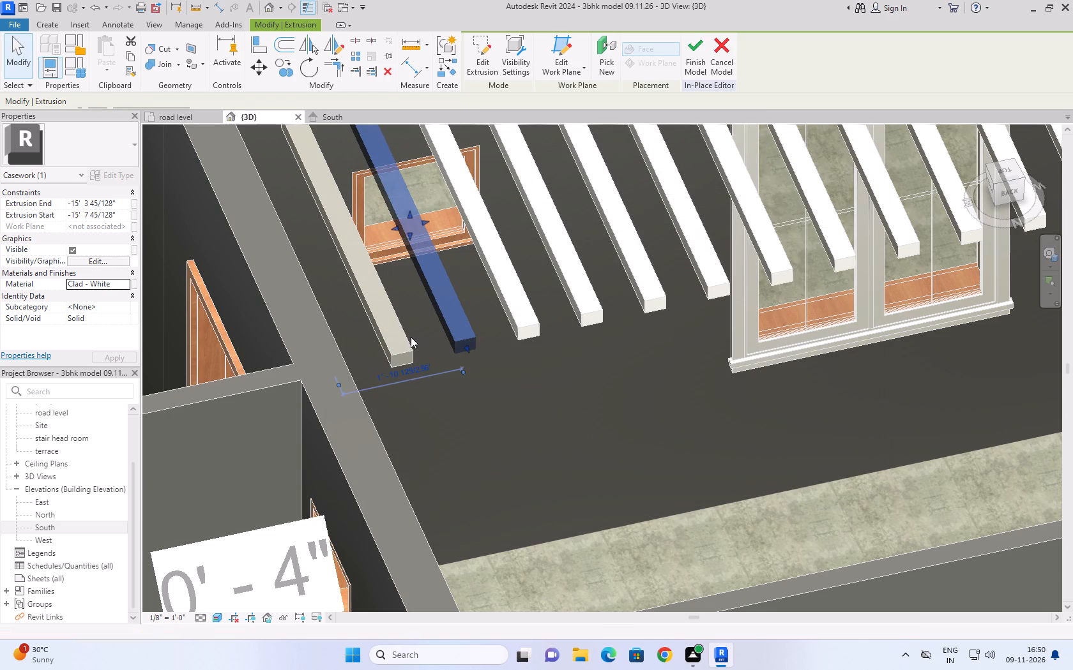
pyautogui.click(697, 52)
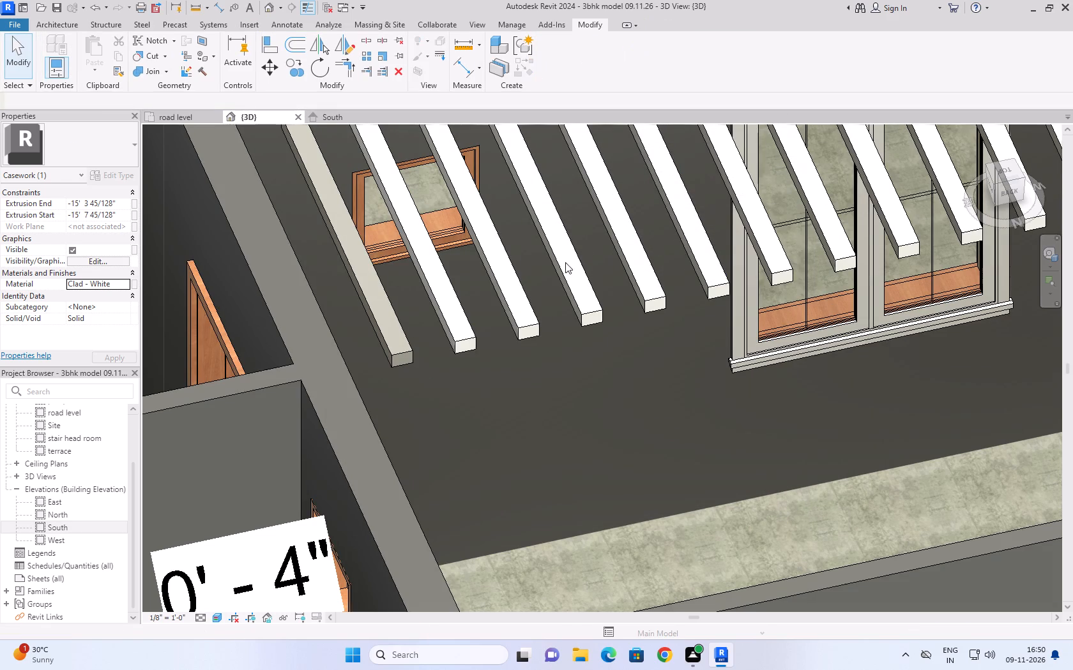
# Open the fifteenth, easternmost casework member for in-place editing.
pyautogui.click(392, 352)
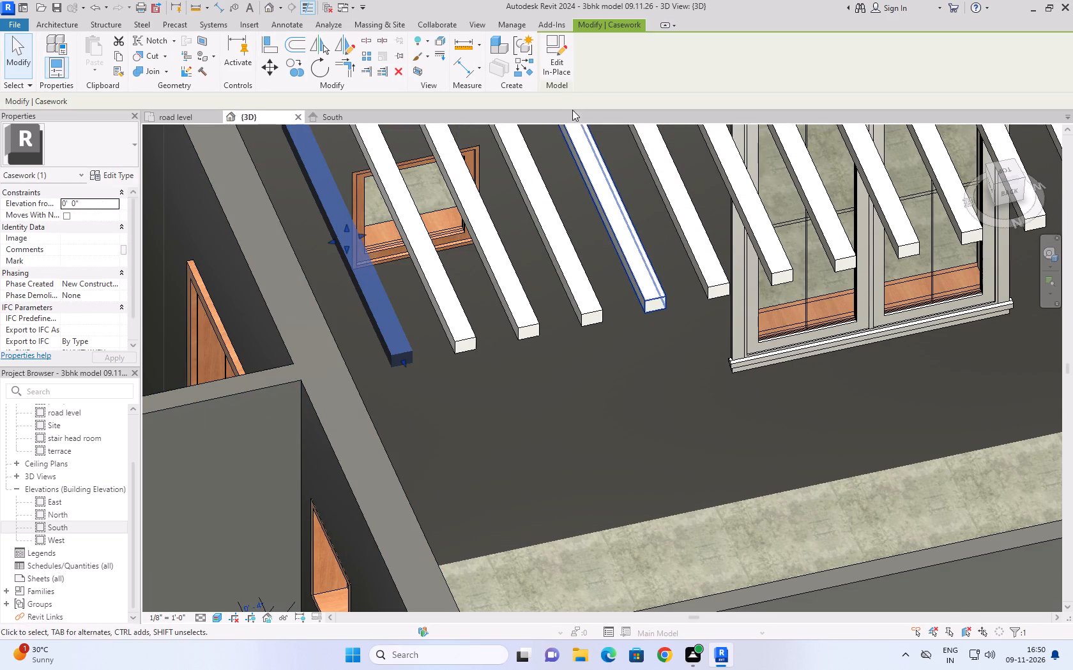
pyautogui.click(557, 69)
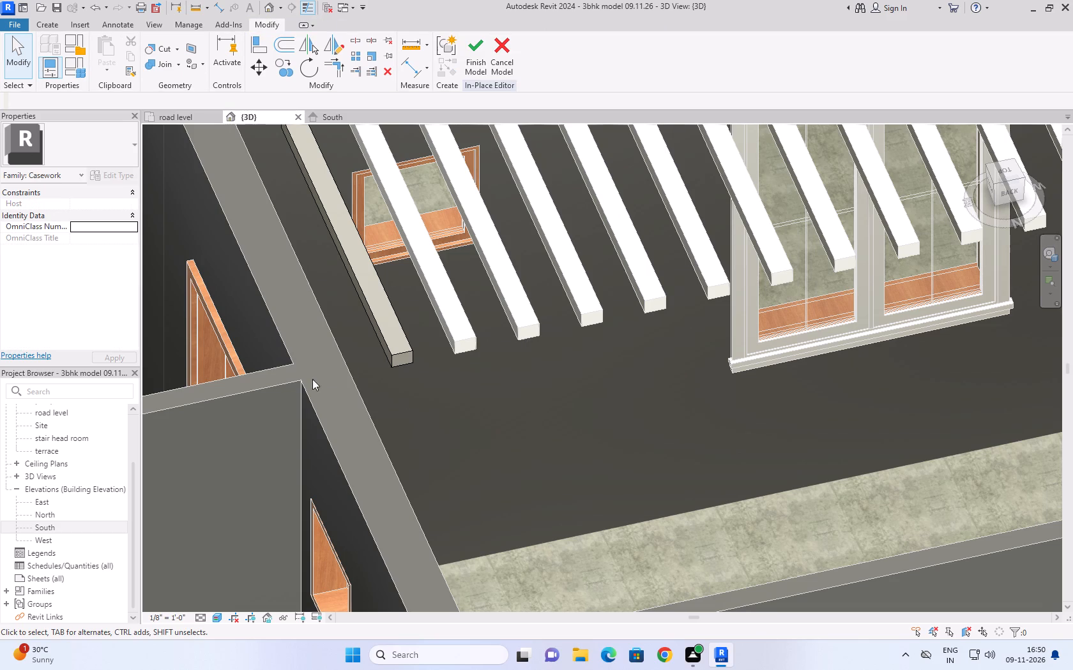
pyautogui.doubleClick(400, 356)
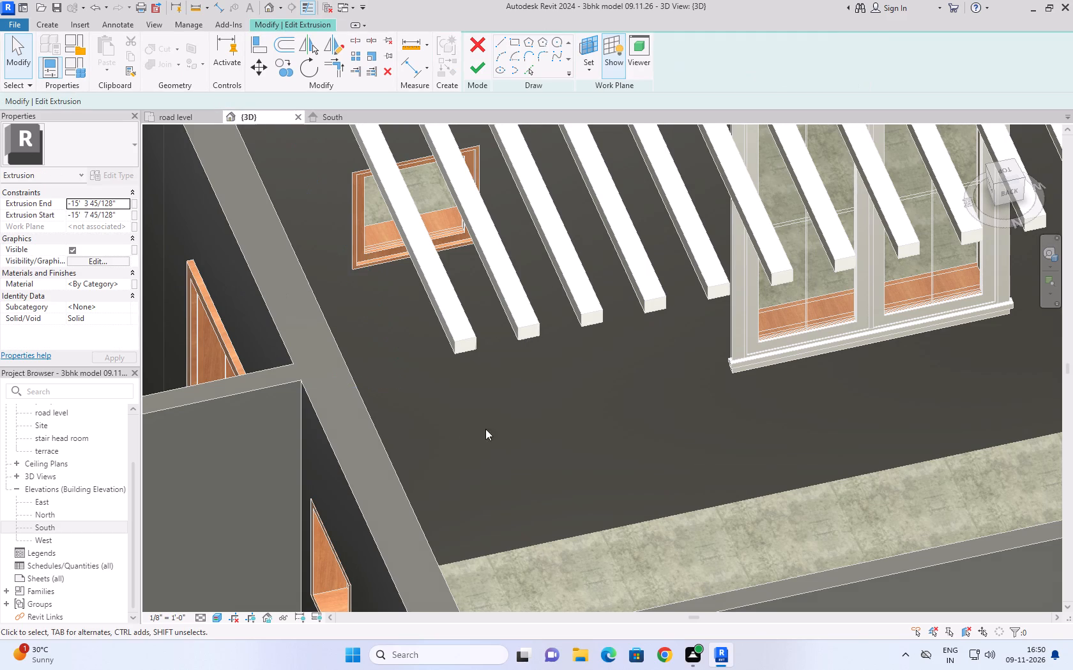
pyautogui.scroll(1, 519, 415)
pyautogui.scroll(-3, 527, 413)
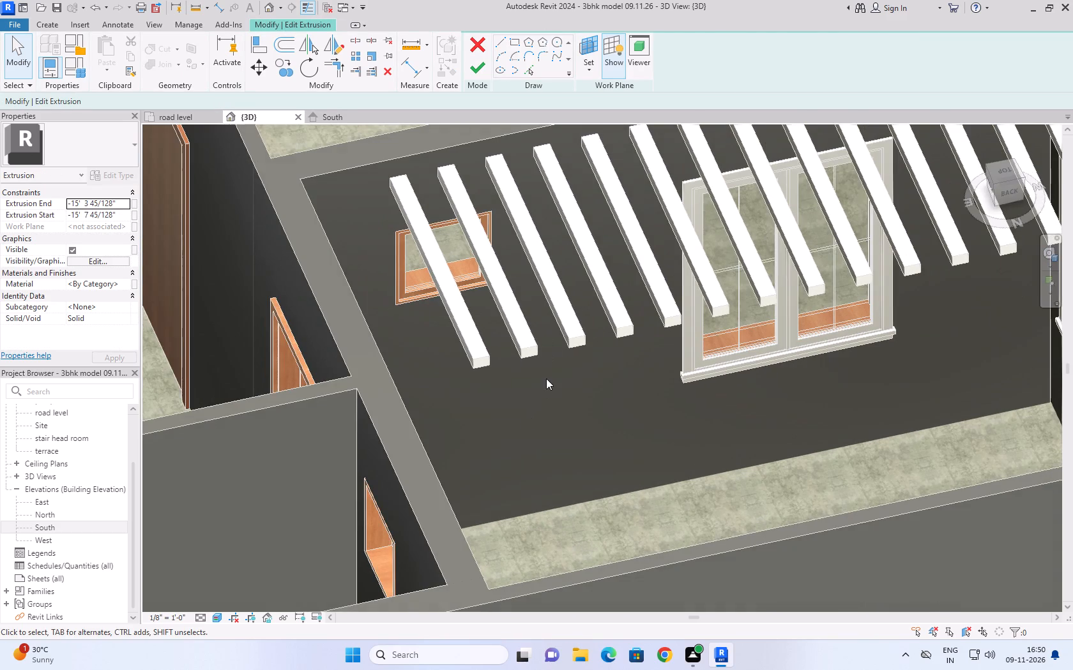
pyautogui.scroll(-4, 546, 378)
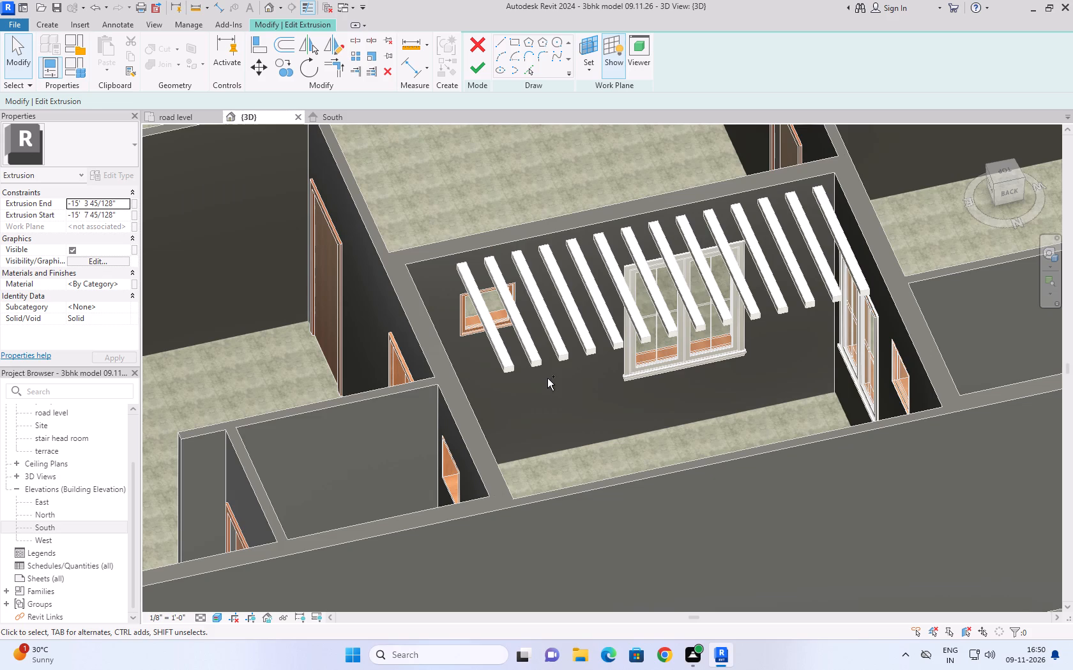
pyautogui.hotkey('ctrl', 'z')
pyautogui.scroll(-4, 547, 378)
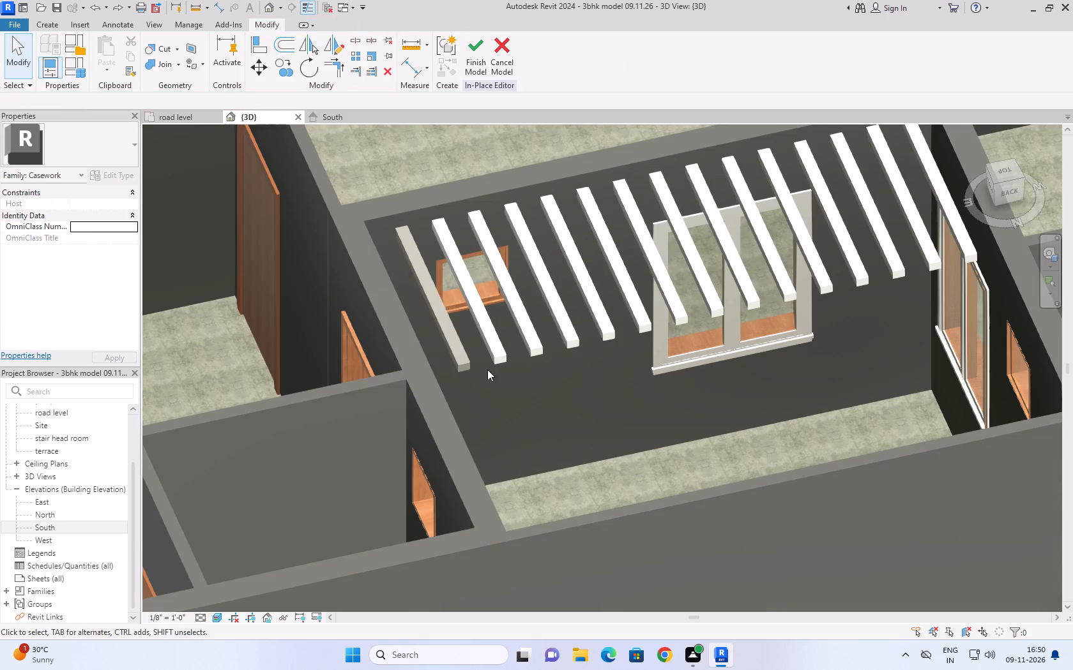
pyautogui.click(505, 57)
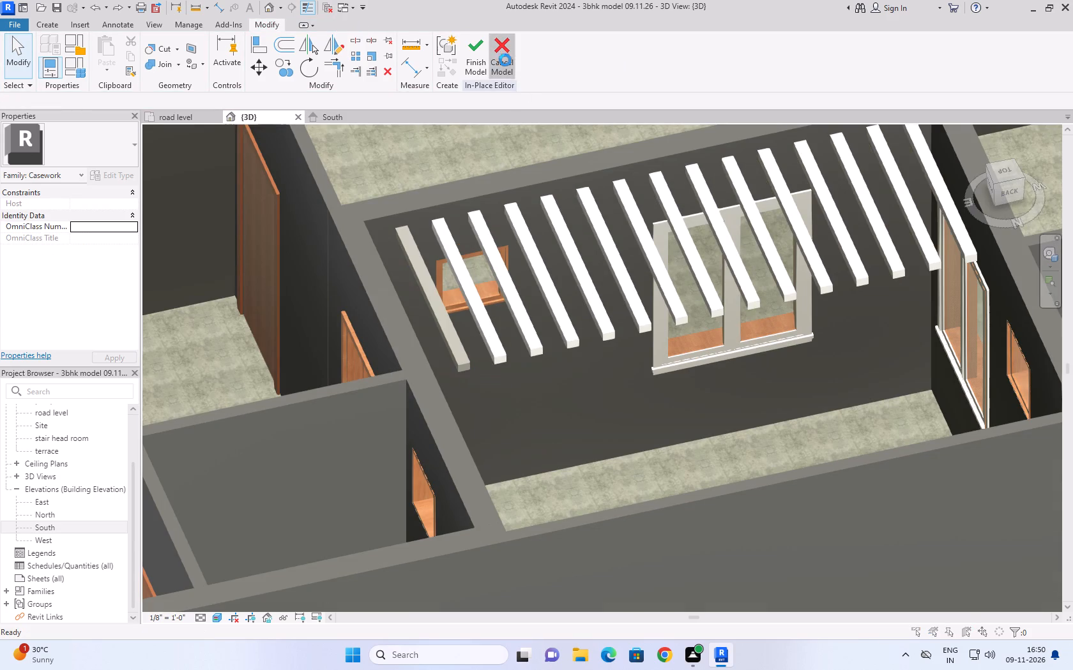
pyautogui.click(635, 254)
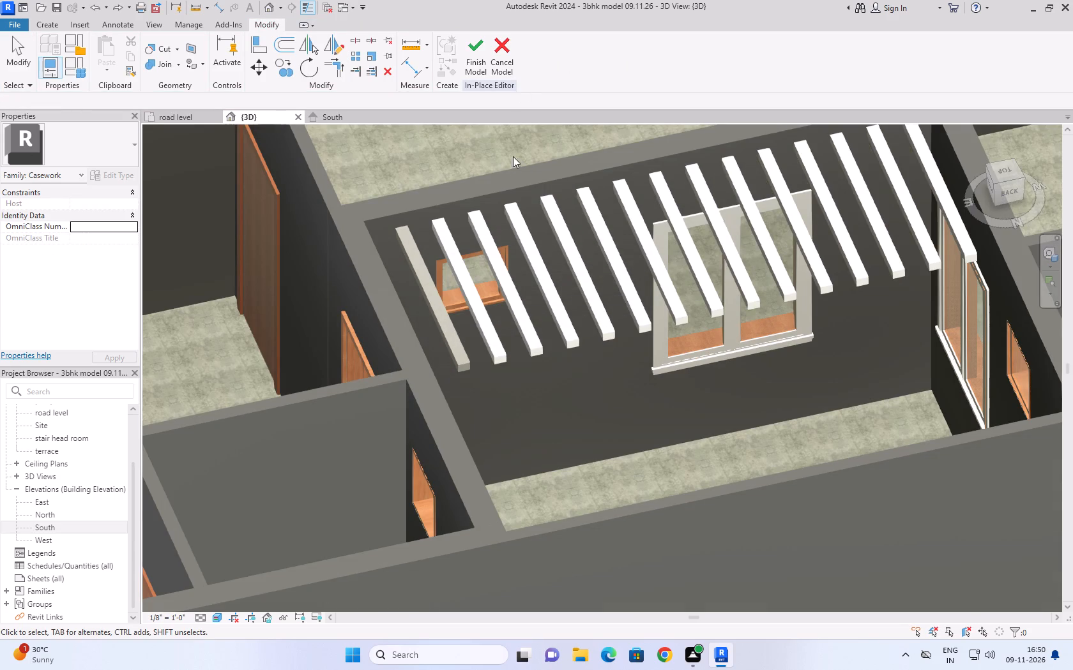
# Assign the Clad - White material to the easternmost casework member's extrusion and finish the in-place model.
pyautogui.click(464, 362)
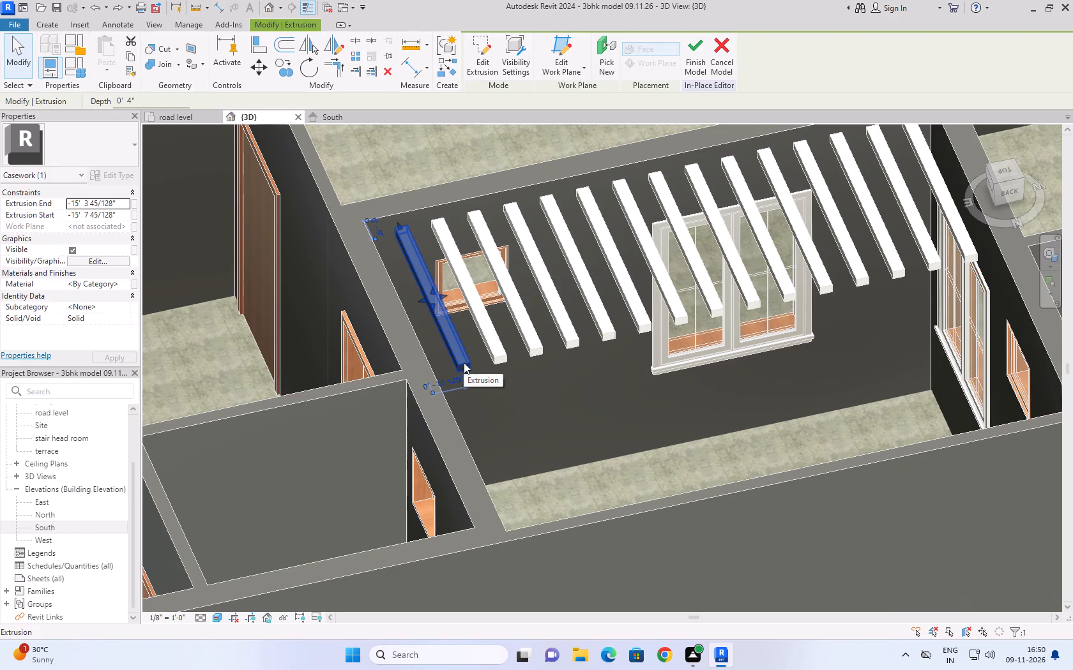
pyautogui.click(125, 283)
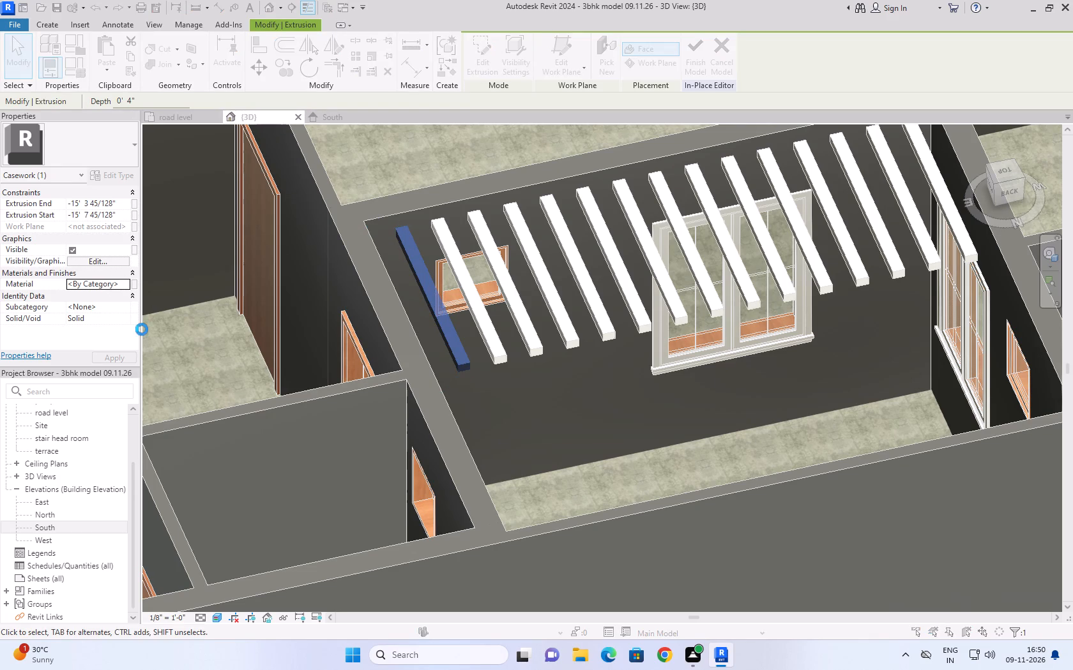
pyautogui.click(443, 326)
pyautogui.click(745, 488)
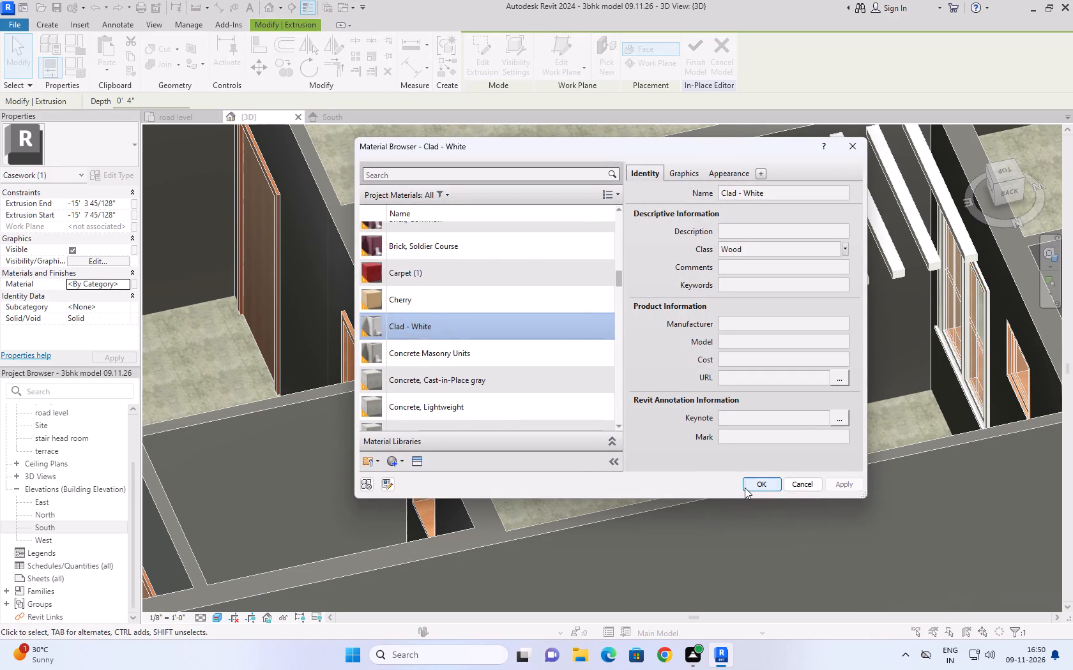
pyautogui.click(689, 64)
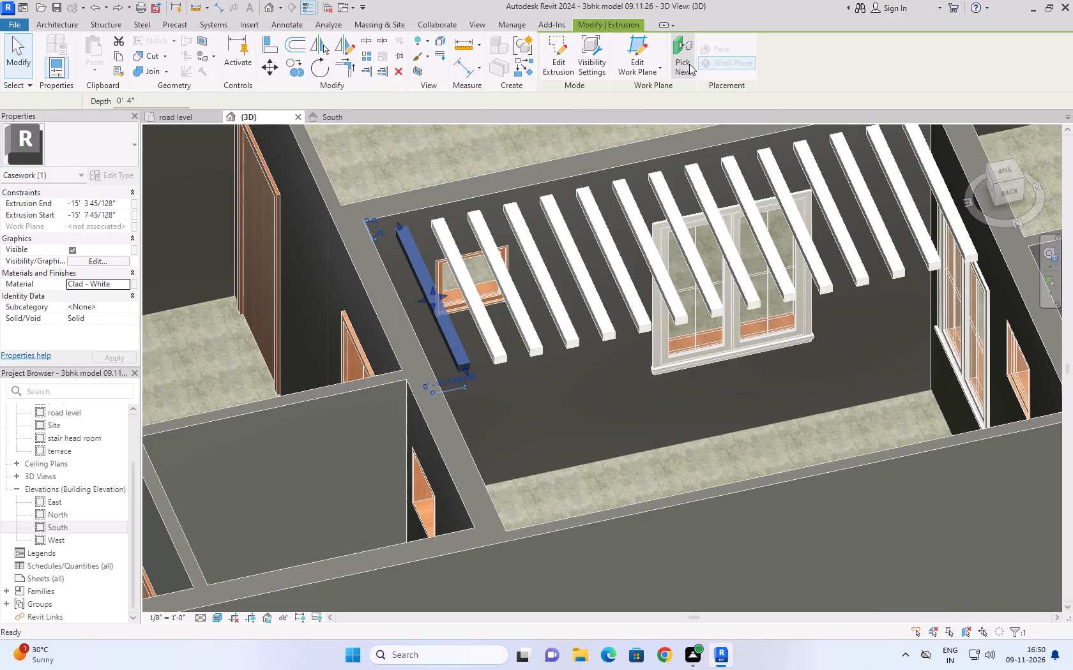
pyautogui.click(745, 72)
# Return the 3D view to its home orientation to examine the whole house model.
pyautogui.scroll(-4, 674, 370)
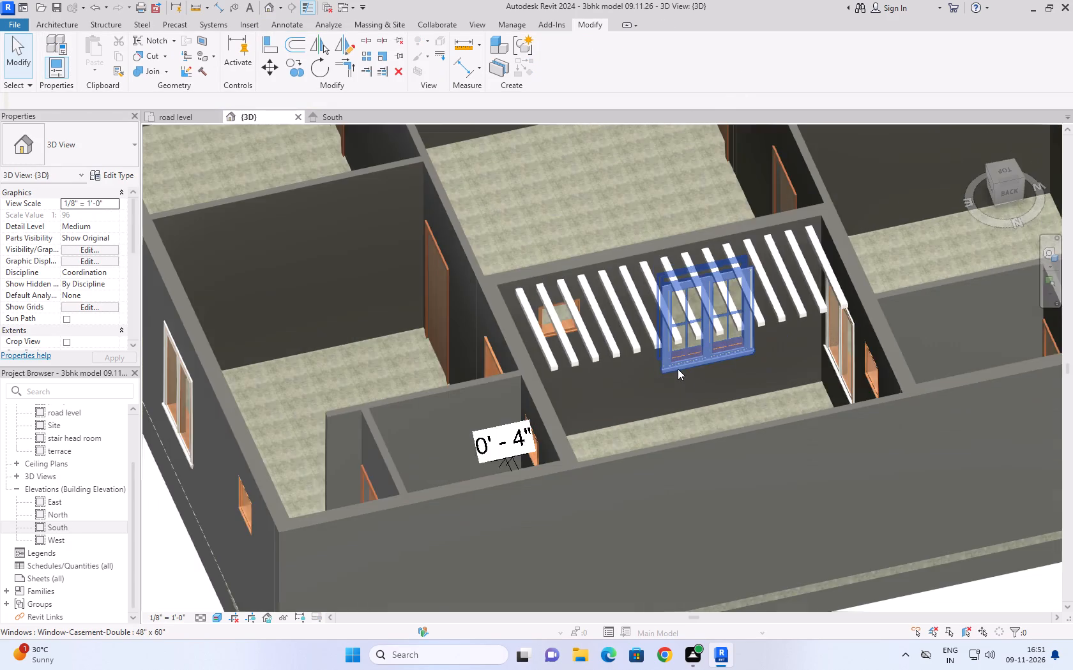
pyautogui.scroll(-3, 678, 368)
pyautogui.click(978, 135)
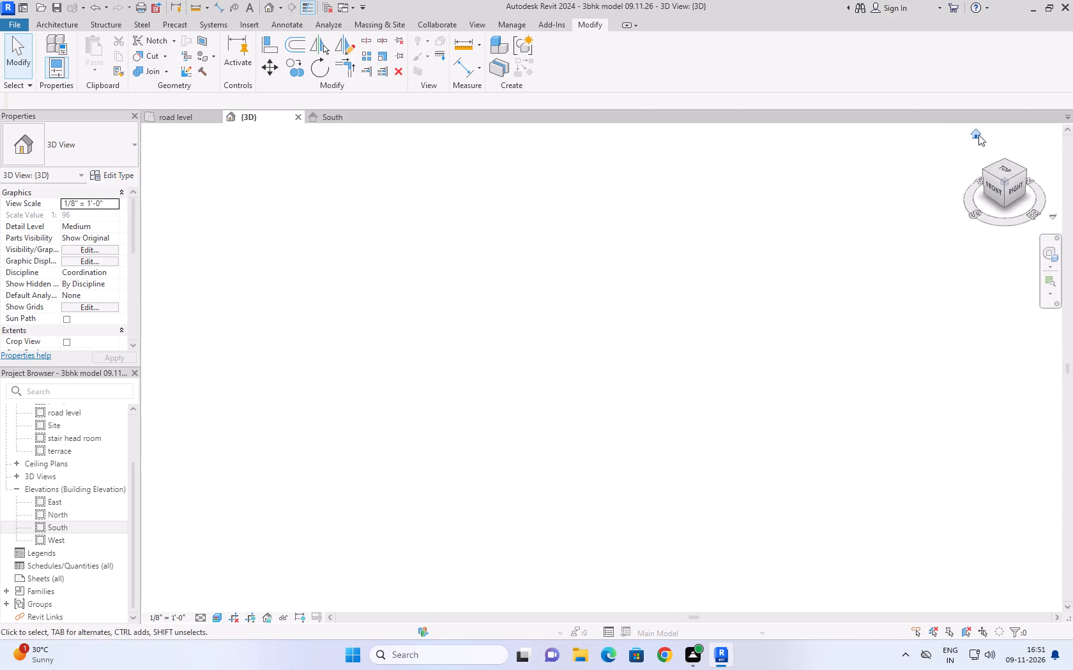
pyautogui.scroll(9, 658, 476)
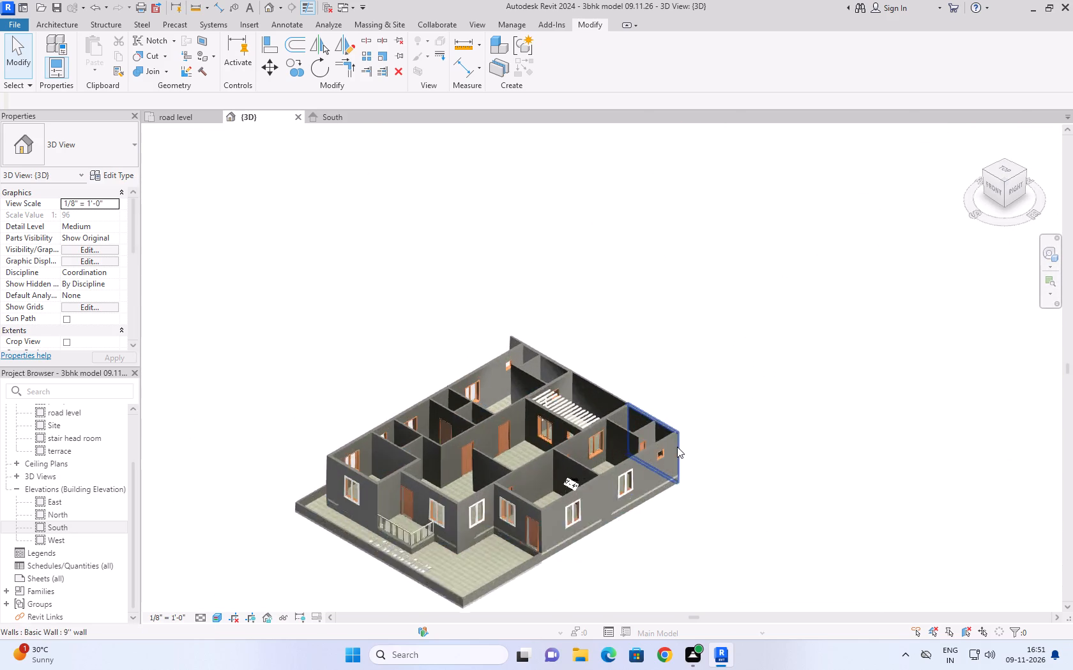
# Examine the white casework members over the rear central room and the surrounding rooms in 3D from several angles.
pyautogui.scroll(4, 694, 413)
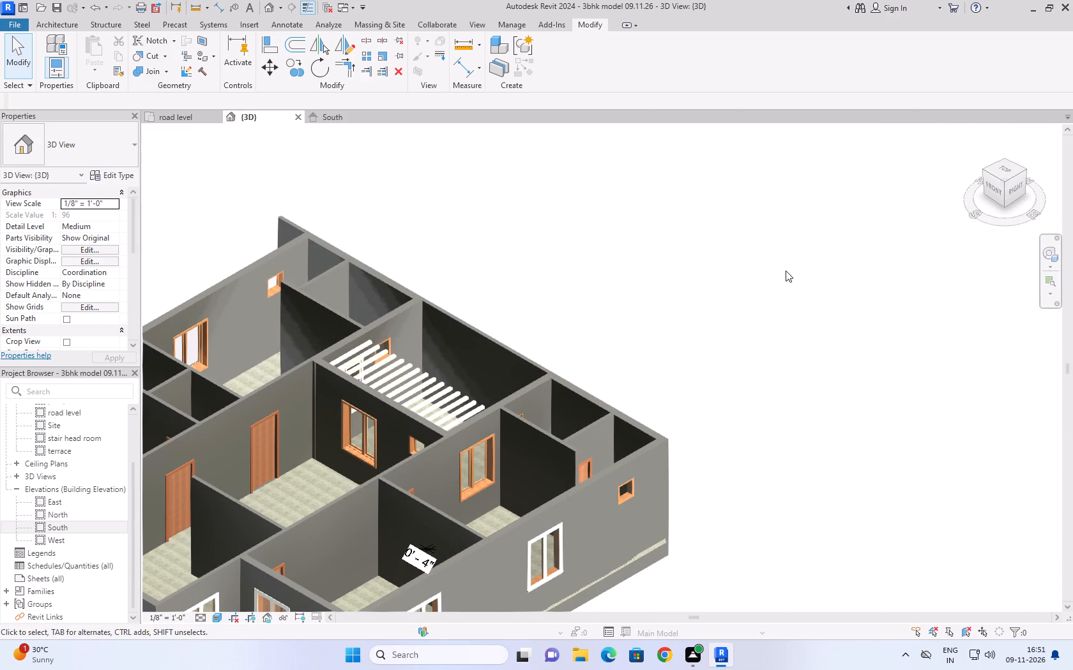
pyautogui.keyDown('shift'); pyautogui.moveTo(788, 270); pyautogui.dragTo(722, 306, button='middle'); pyautogui.keyUp('shift')
pyautogui.scroll(-4, 718, 299)
pyautogui.keyDown('shift'); pyautogui.moveTo(747, 334); pyautogui.dragTo(642, 308, button='middle'); pyautogui.keyUp('shift')
pyautogui.keyDown('shift'); pyautogui.scroll(-1, 644, 311); pyautogui.keyUp('shift')
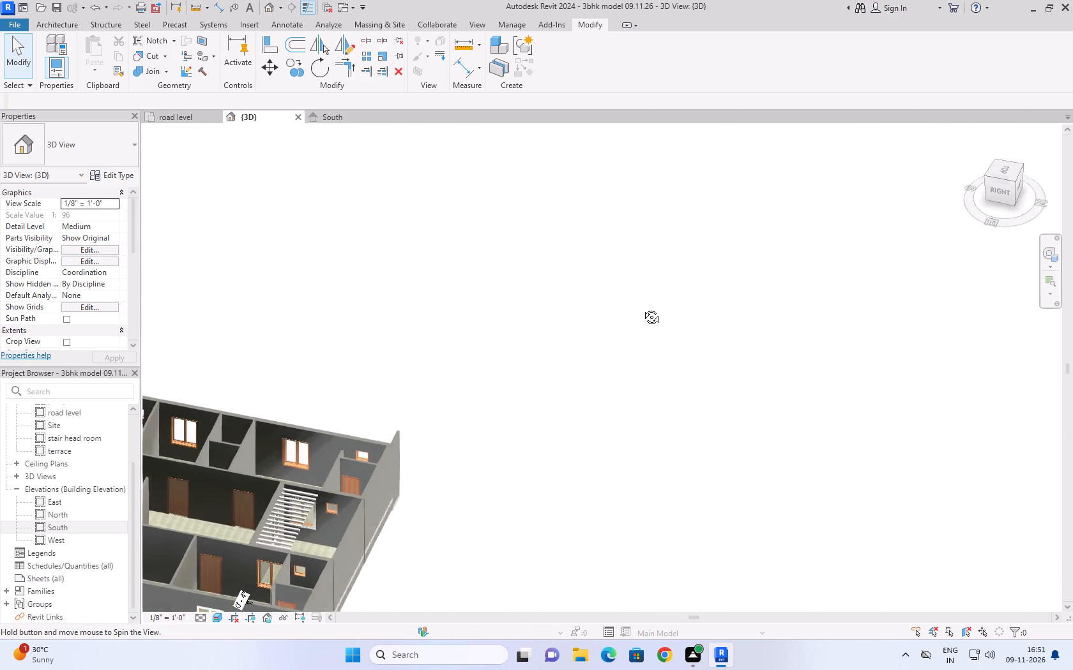
pyautogui.keyDown('shift'); pyautogui.moveTo(642, 308); pyautogui.dragTo(641, 306, button='middle'); pyautogui.keyUp('shift')
pyautogui.keyDown('shift'); pyautogui.scroll(-2, 642, 308); pyautogui.keyUp('shift')
pyautogui.scroll(-2, 614, 392)
pyautogui.keyDown('shift'); pyautogui.moveTo(616, 383); pyautogui.dragTo(552, 398, button='middle'); pyautogui.keyUp('shift')
pyautogui.keyDown('shift'); pyautogui.scroll(-1, 551, 398); pyautogui.keyUp('shift')
pyautogui.scroll(6, 244, 525)
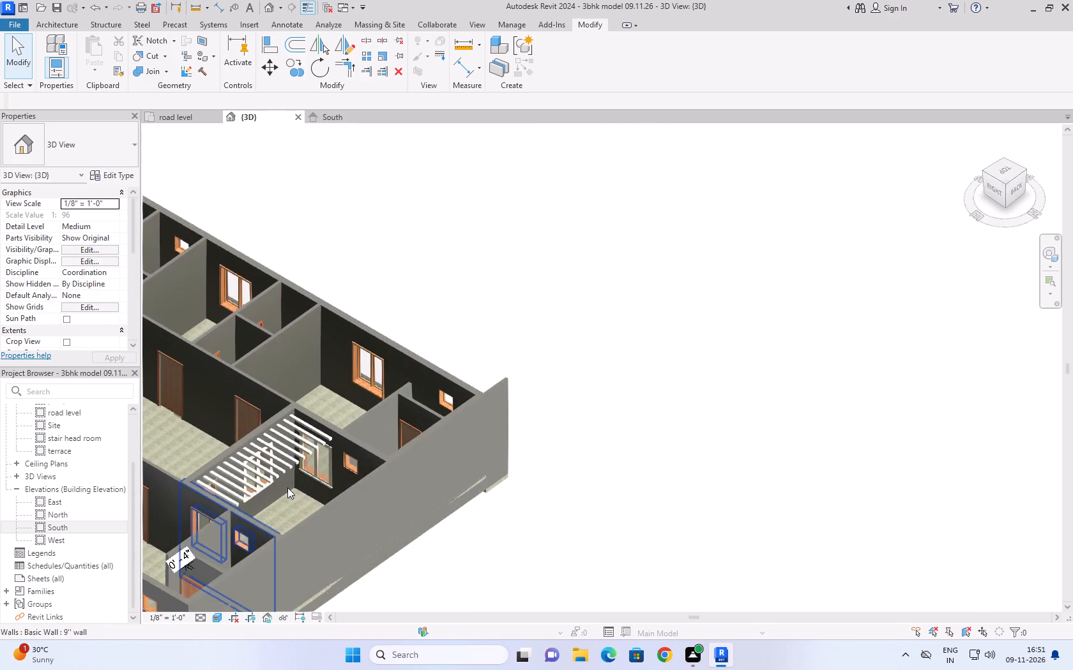
pyautogui.scroll(3, 287, 488)
pyautogui.moveTo(386, 421); pyautogui.dragTo(514, 306, button='middle')
pyautogui.scroll(1, 386, 421)
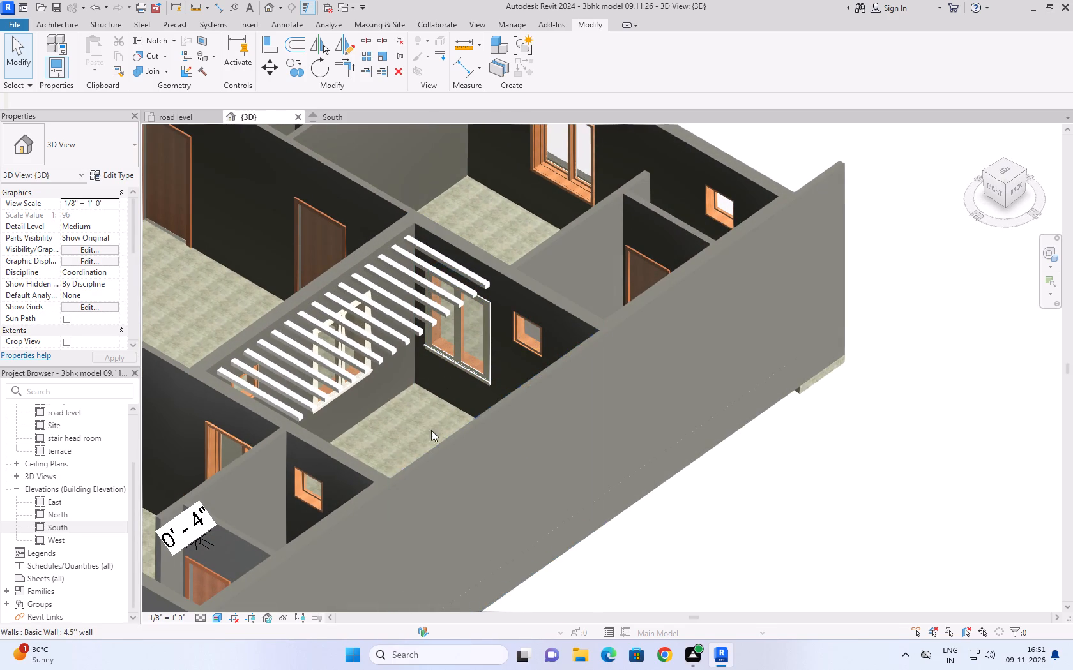
pyautogui.moveTo(433, 384); pyautogui.dragTo(445, 405, button='middle')
pyautogui.keyDown('shift'); pyautogui.moveTo(446, 406); pyautogui.dragTo(521, 462, button='middle'); pyautogui.keyUp('shift')
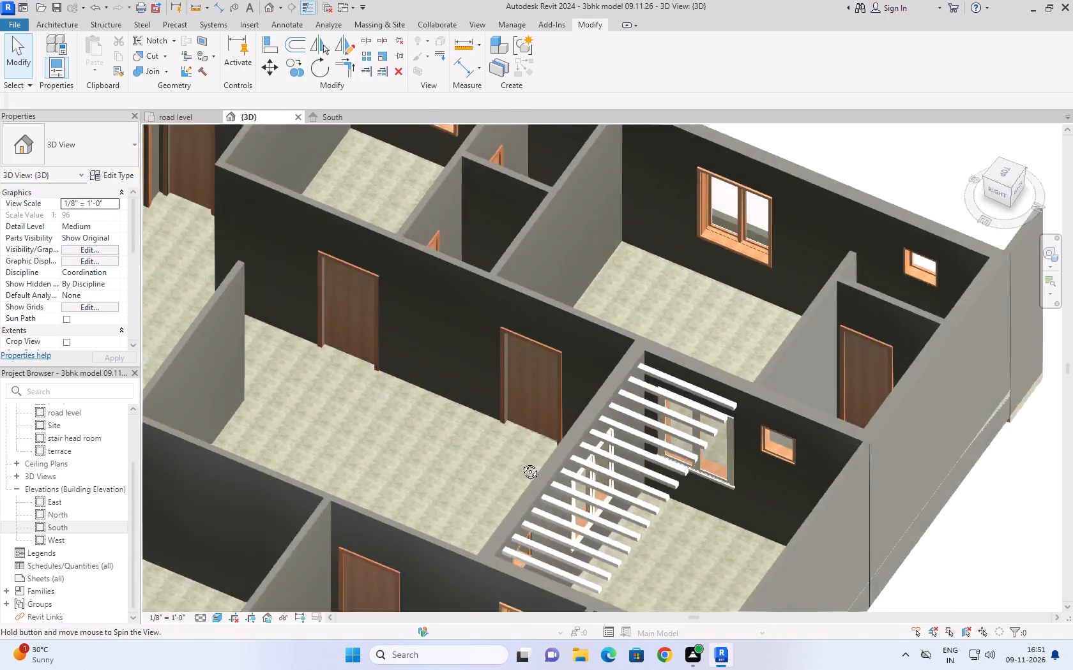
pyautogui.keyDown('shift'); pyautogui.moveTo(521, 462); pyautogui.dragTo(554, 441, button='middle'); pyautogui.keyUp('shift')
pyautogui.moveTo(662, 372); pyautogui.dragTo(119, 324, button='middle')
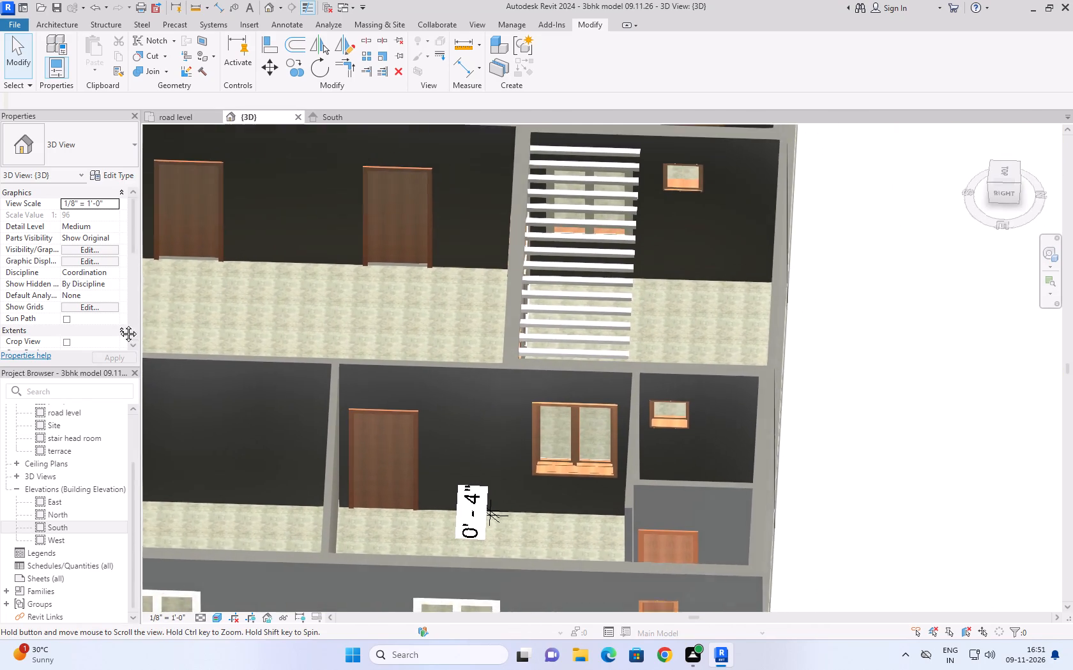
pyautogui.moveTo(119, 324); pyautogui.dragTo(116, 334, button='middle')
pyautogui.keyDown('shift'); pyautogui.moveTo(651, 339); pyautogui.dragTo(664, 423, button='middle'); pyautogui.keyUp('shift')
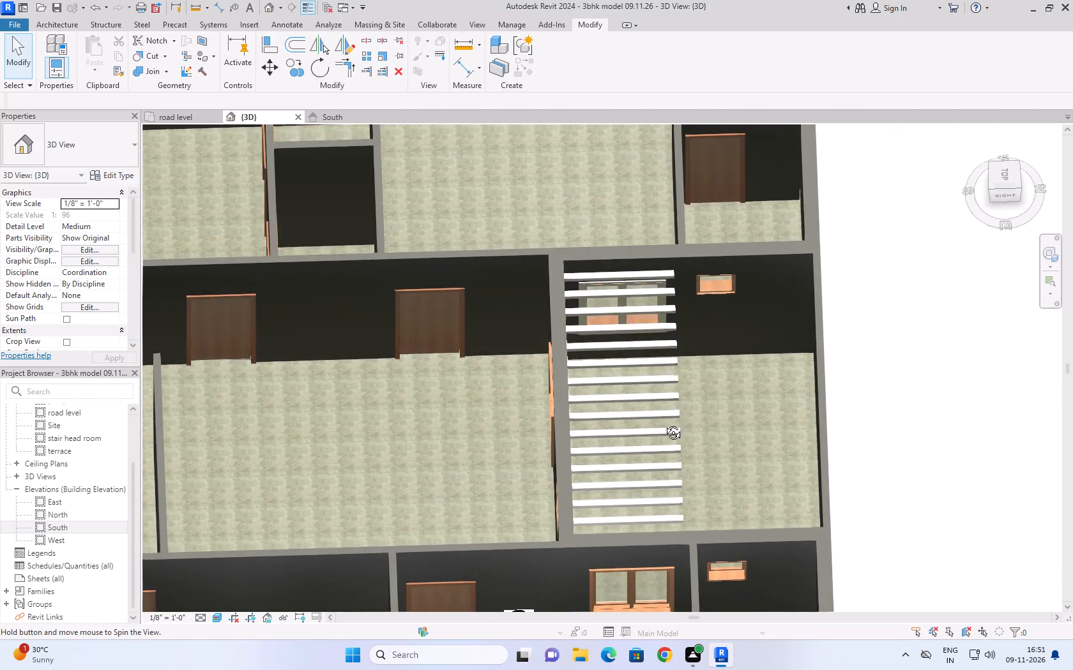
pyautogui.keyDown('shift'); pyautogui.moveTo(664, 423); pyautogui.dragTo(664, 433, button='middle'); pyautogui.keyUp('shift')
pyautogui.keyDown('shift'); pyautogui.scroll(-2, 664, 427); pyautogui.keyUp('shift')
pyautogui.scroll(-4, 727, 329)
pyautogui.scroll(3, 694, 466)
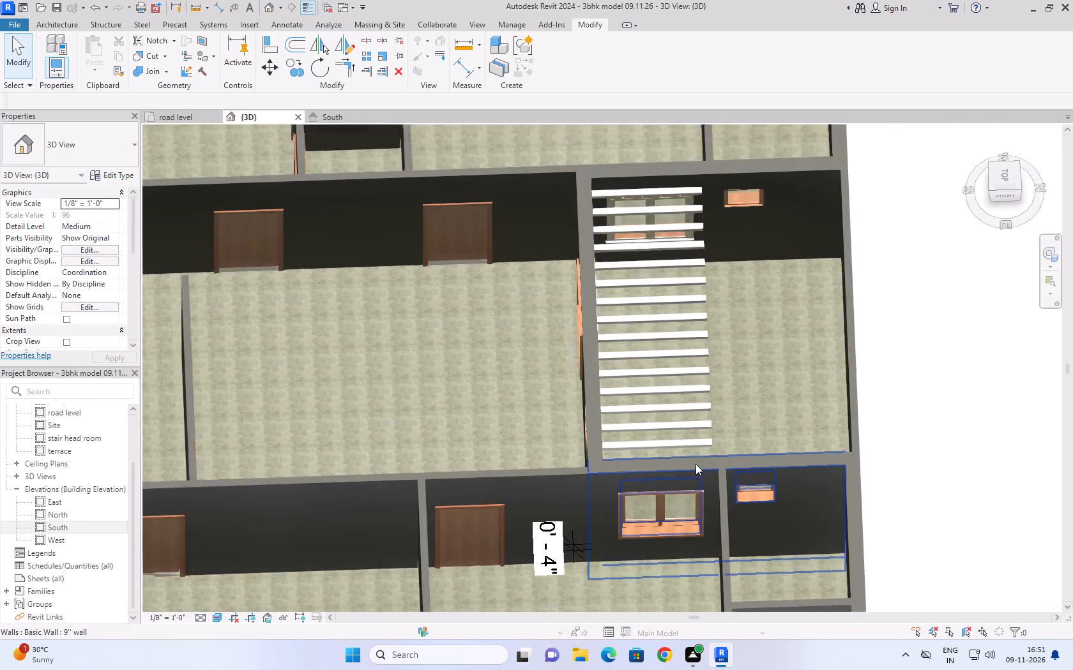
pyautogui.scroll(6, 696, 464)
pyautogui.scroll(-10, 715, 380)
pyautogui.click(909, 346)
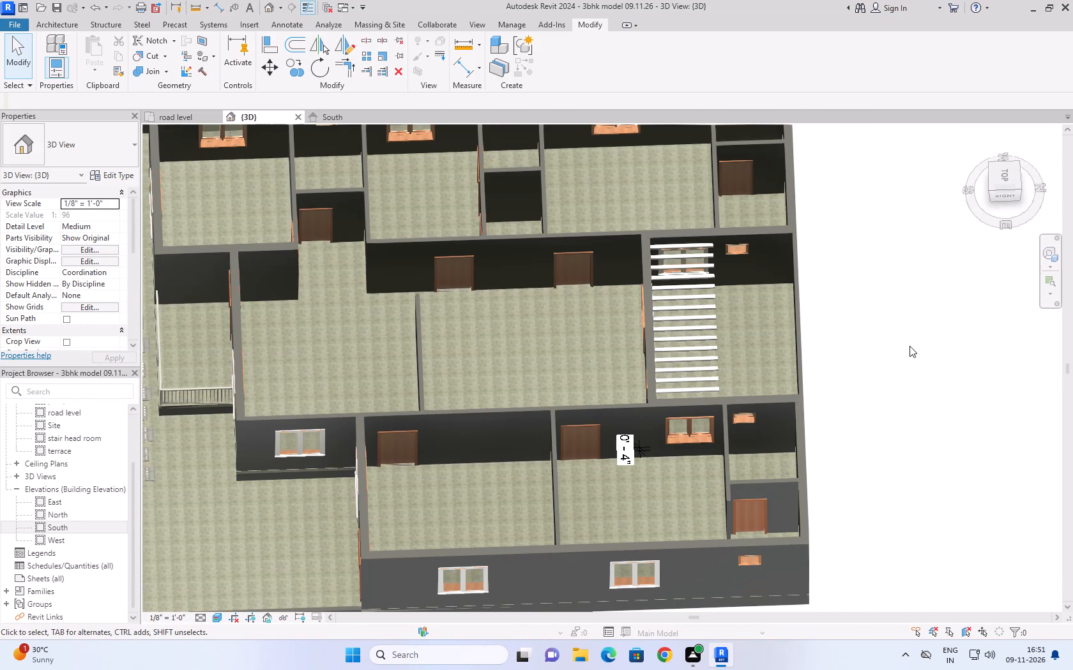
# Review the road level floor plan and the South, North, West and East elevations of the house.
pyautogui.click(192, 112)
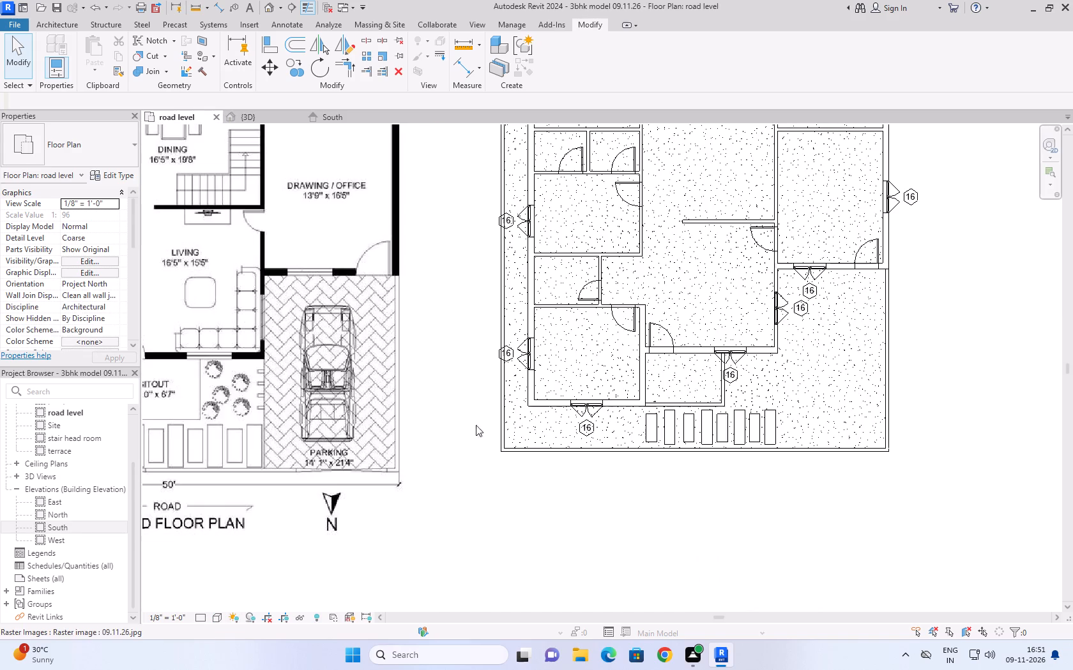
pyautogui.click(356, 112)
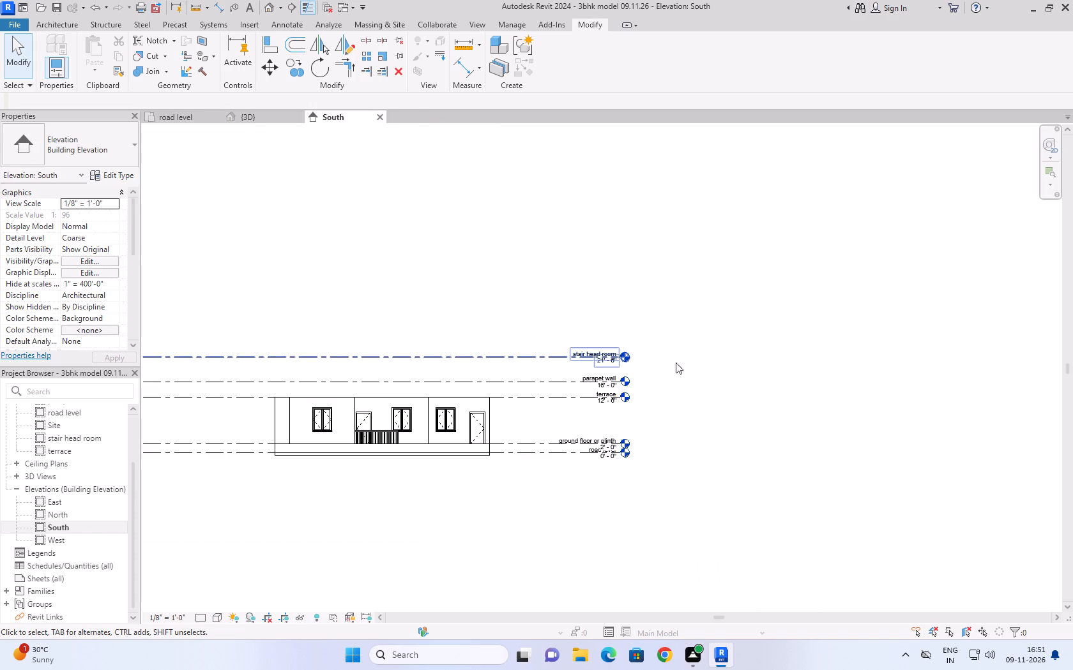
pyautogui.doubleClick(67, 514)
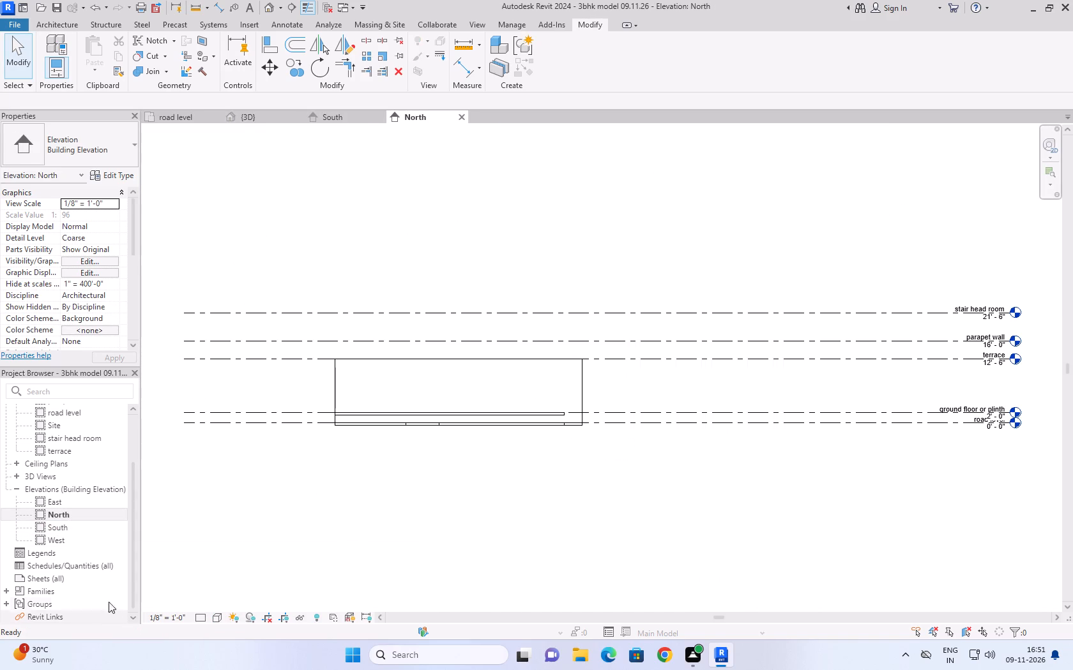
pyautogui.click(71, 527)
pyautogui.doubleClick(71, 536)
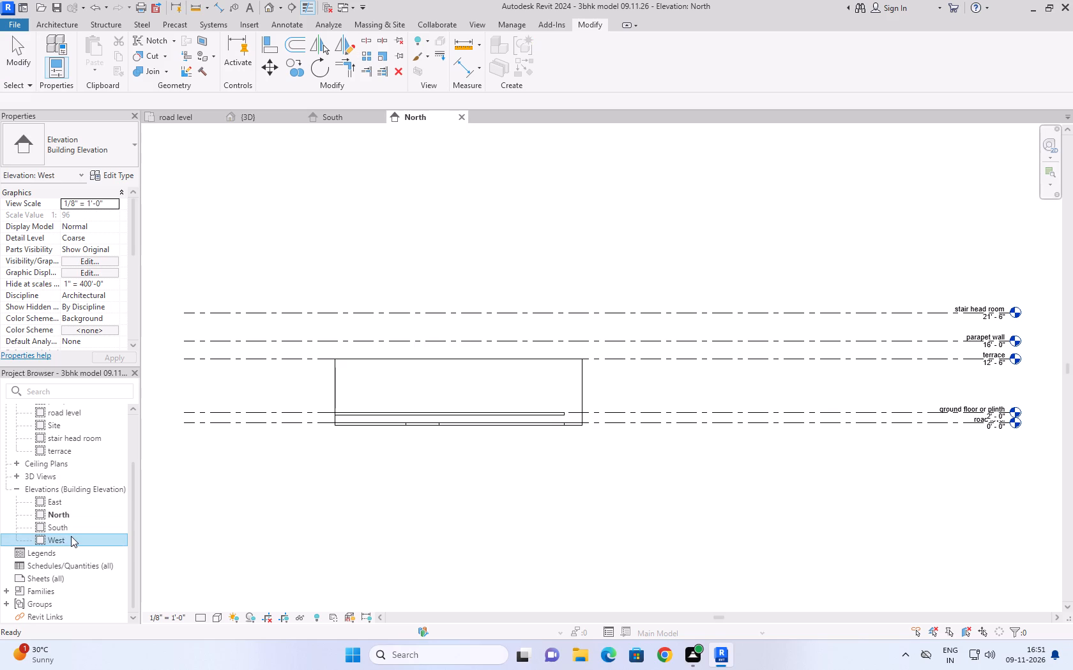
pyautogui.doubleClick(66, 504)
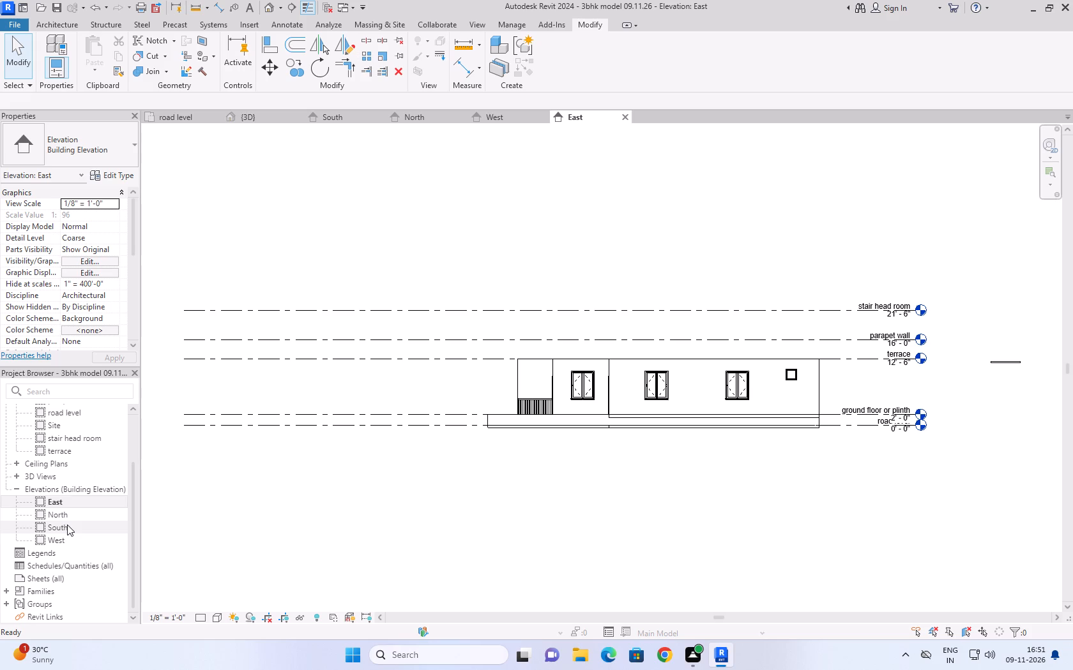
# Set the visual style of the North elevation to Wireframe.
pyautogui.doubleClick(67, 518)
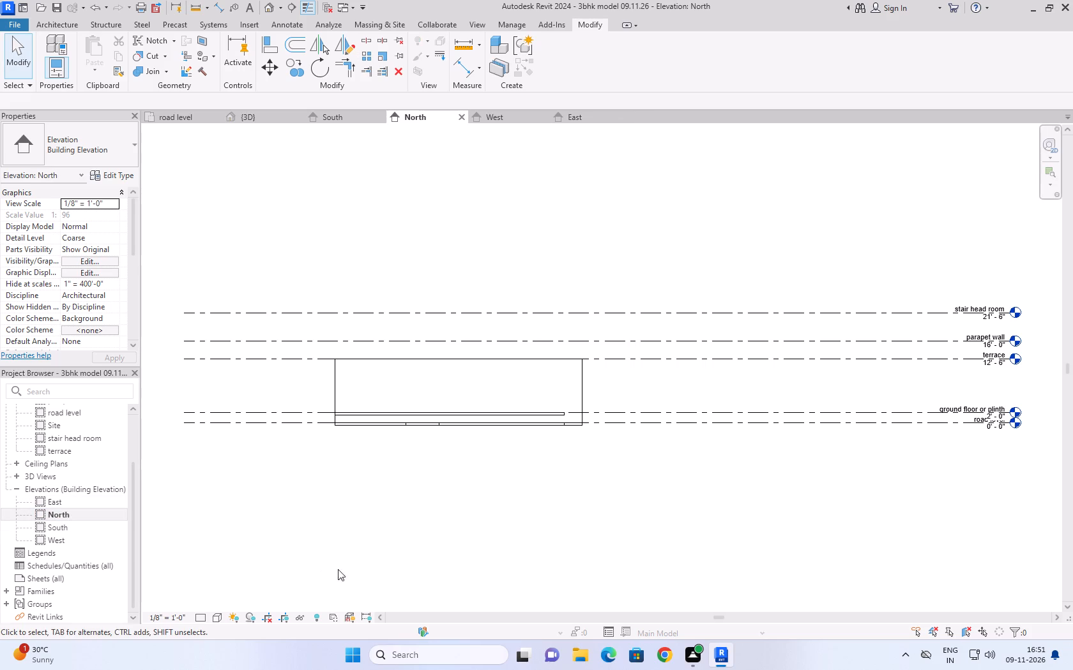
pyautogui.click(222, 618)
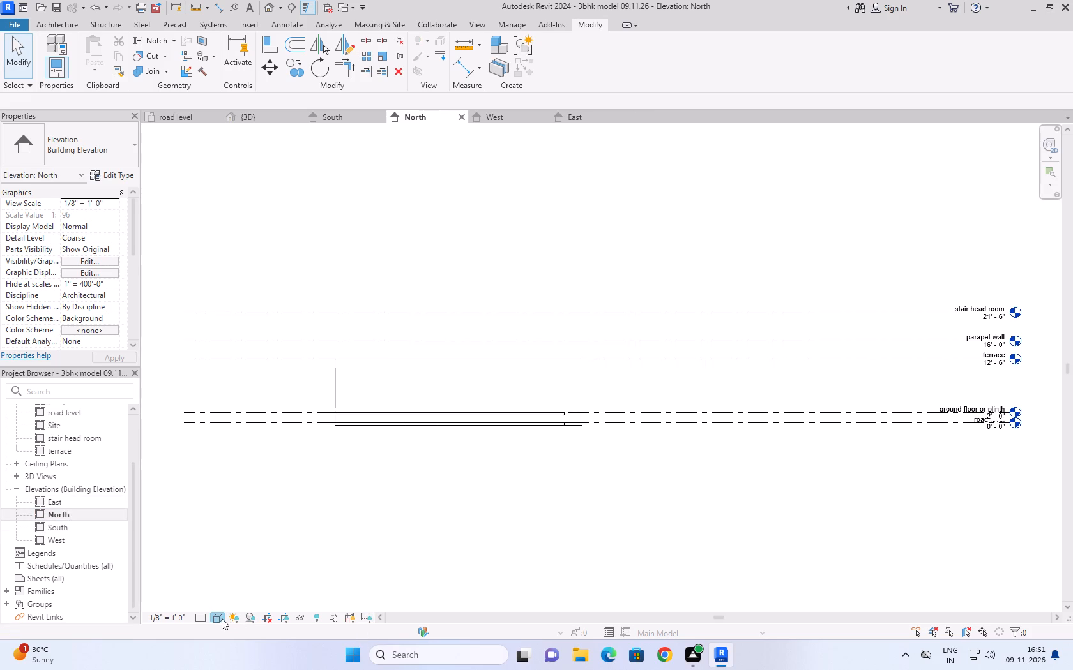
pyautogui.click(248, 555)
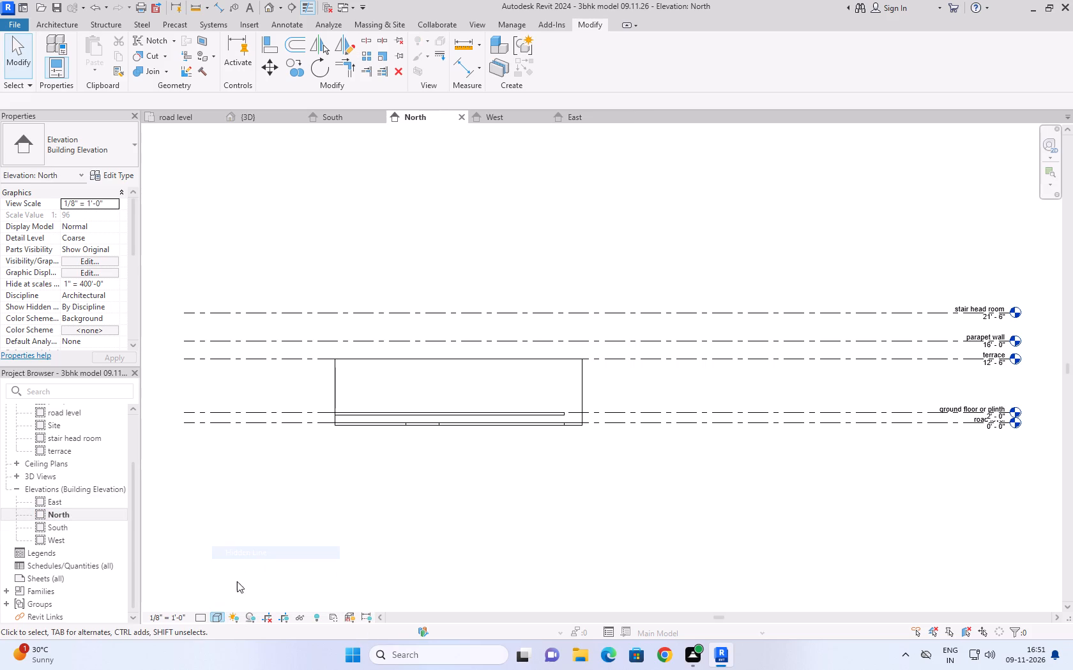
pyautogui.click(214, 614)
pyautogui.click(234, 540)
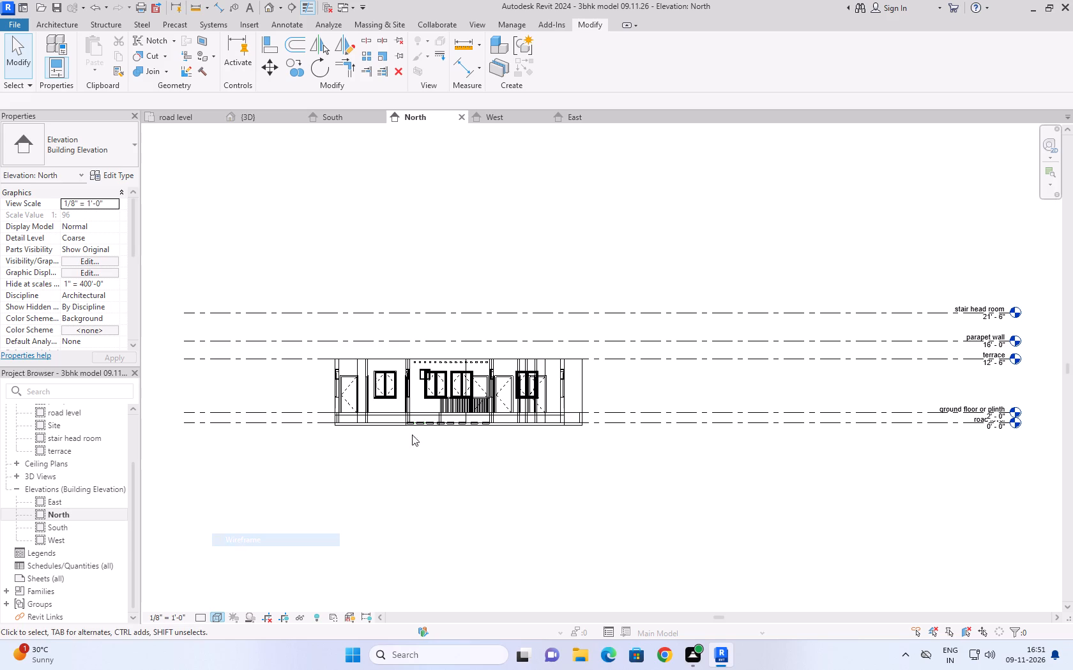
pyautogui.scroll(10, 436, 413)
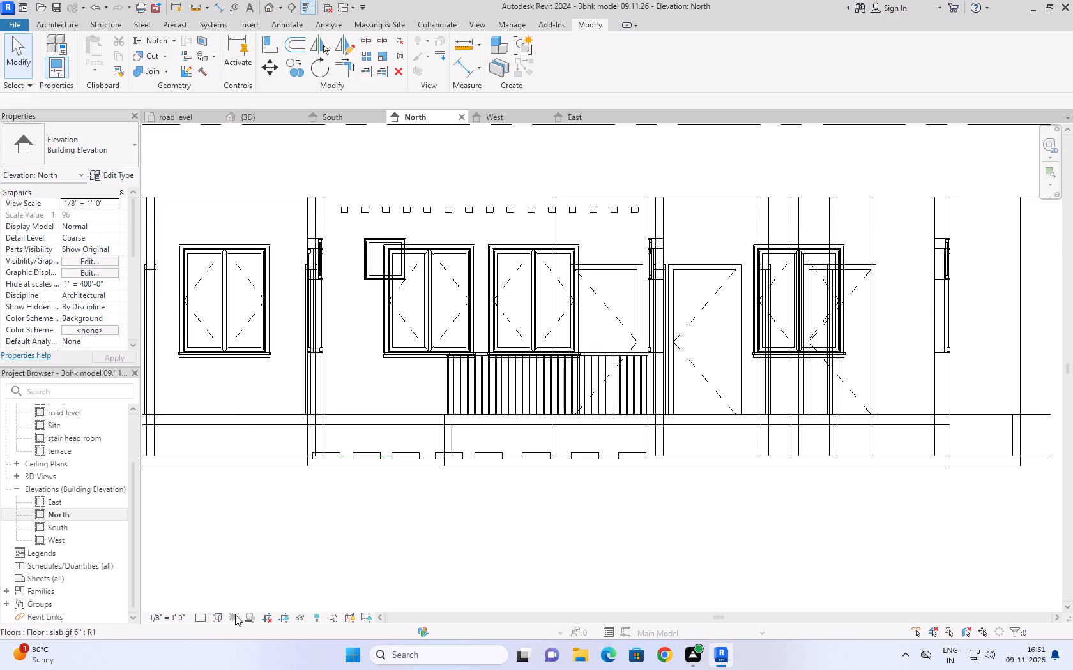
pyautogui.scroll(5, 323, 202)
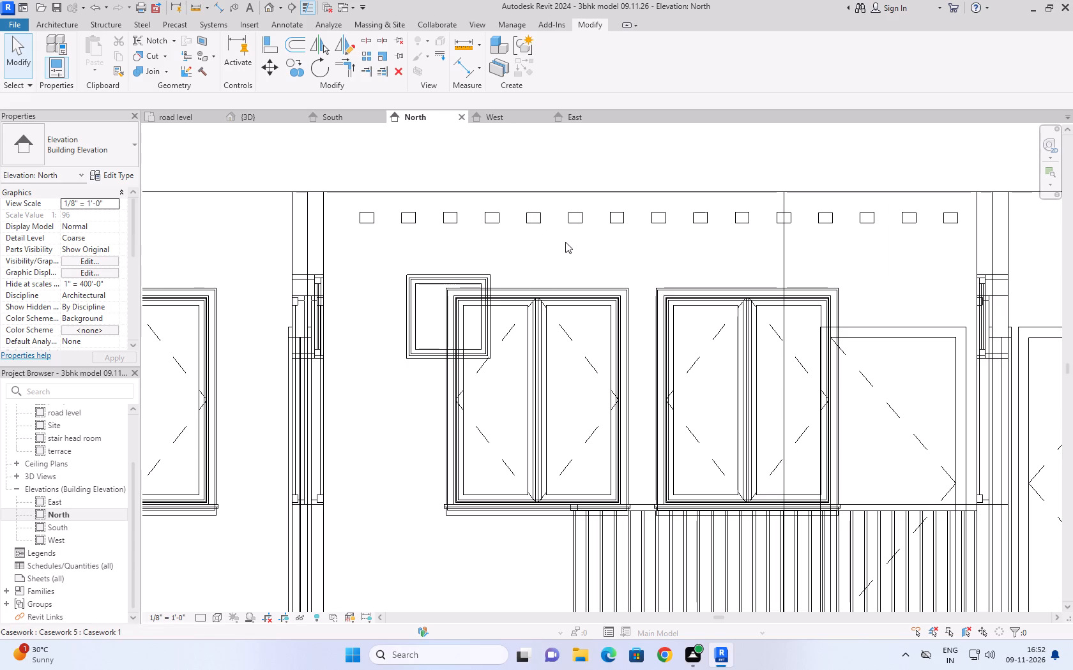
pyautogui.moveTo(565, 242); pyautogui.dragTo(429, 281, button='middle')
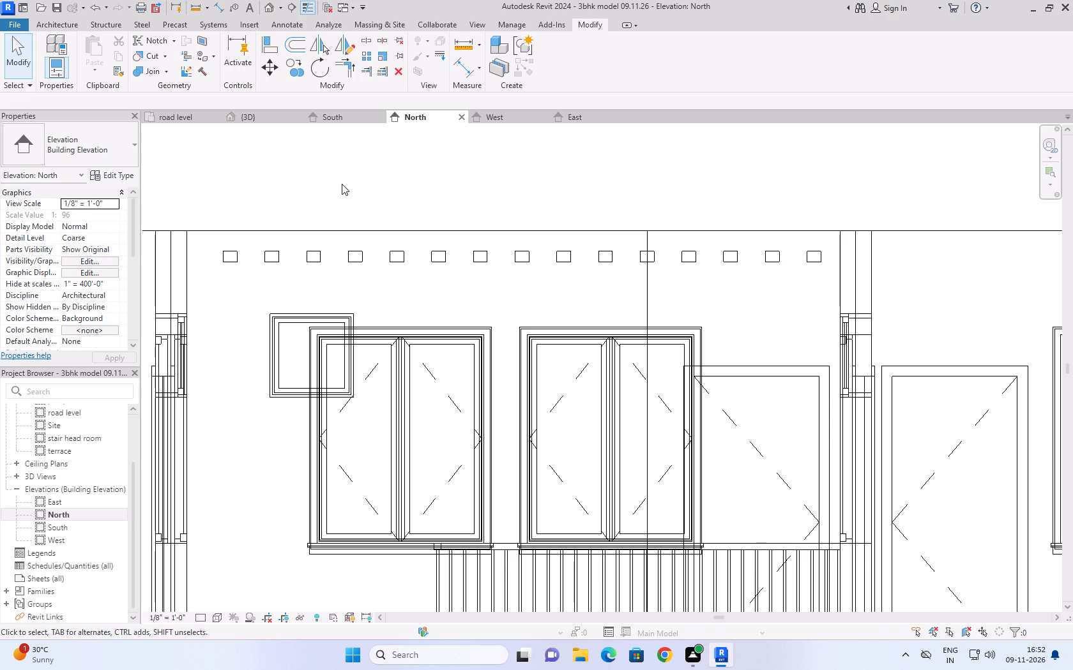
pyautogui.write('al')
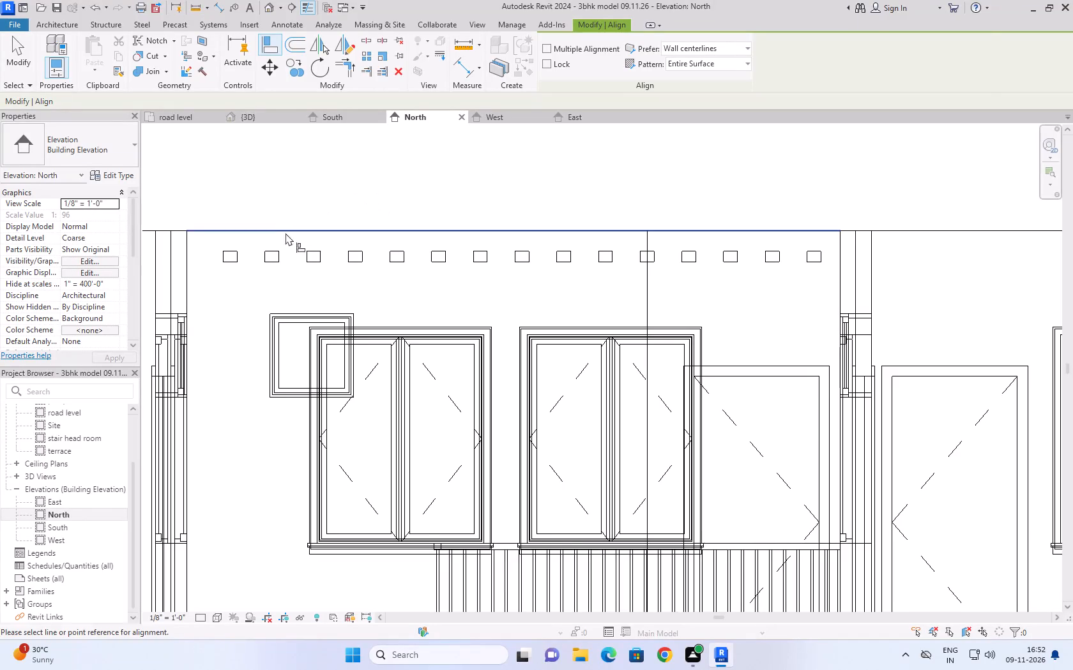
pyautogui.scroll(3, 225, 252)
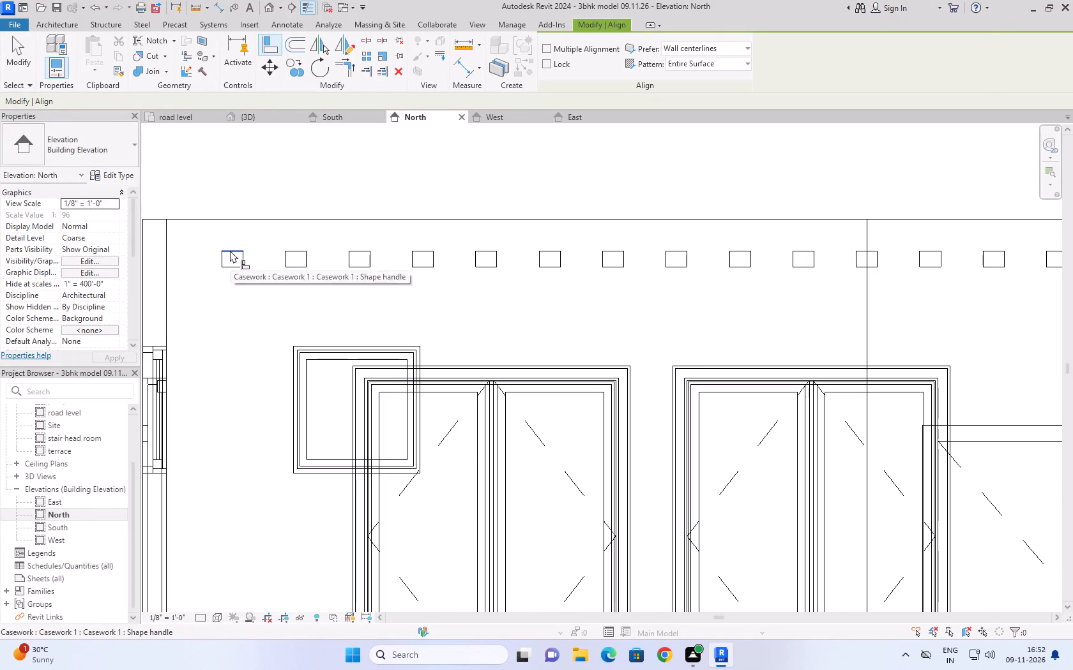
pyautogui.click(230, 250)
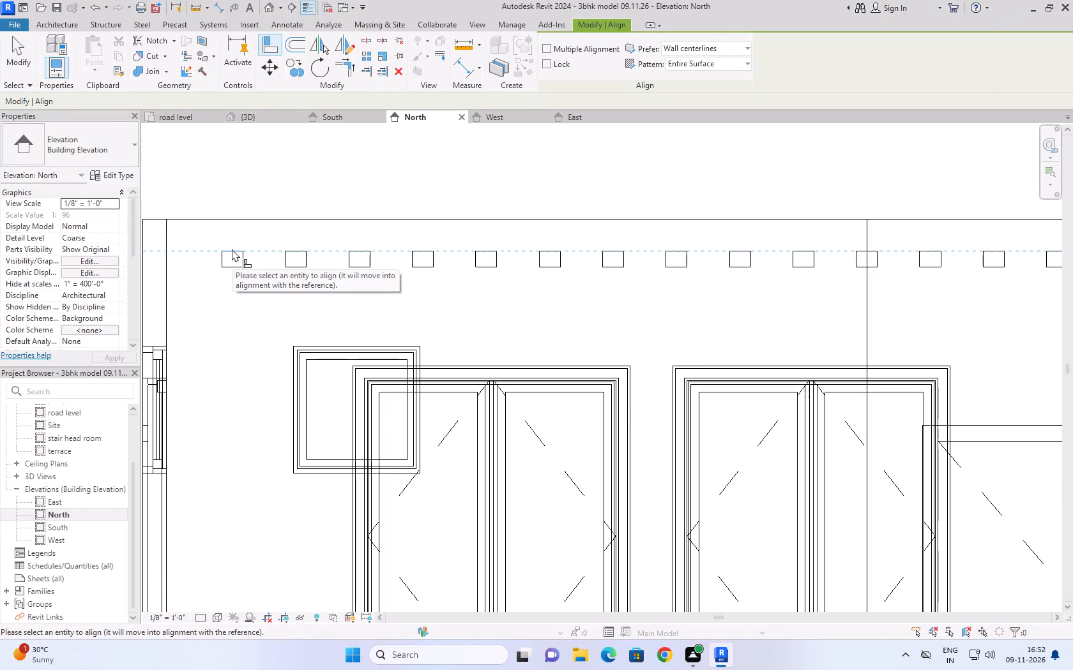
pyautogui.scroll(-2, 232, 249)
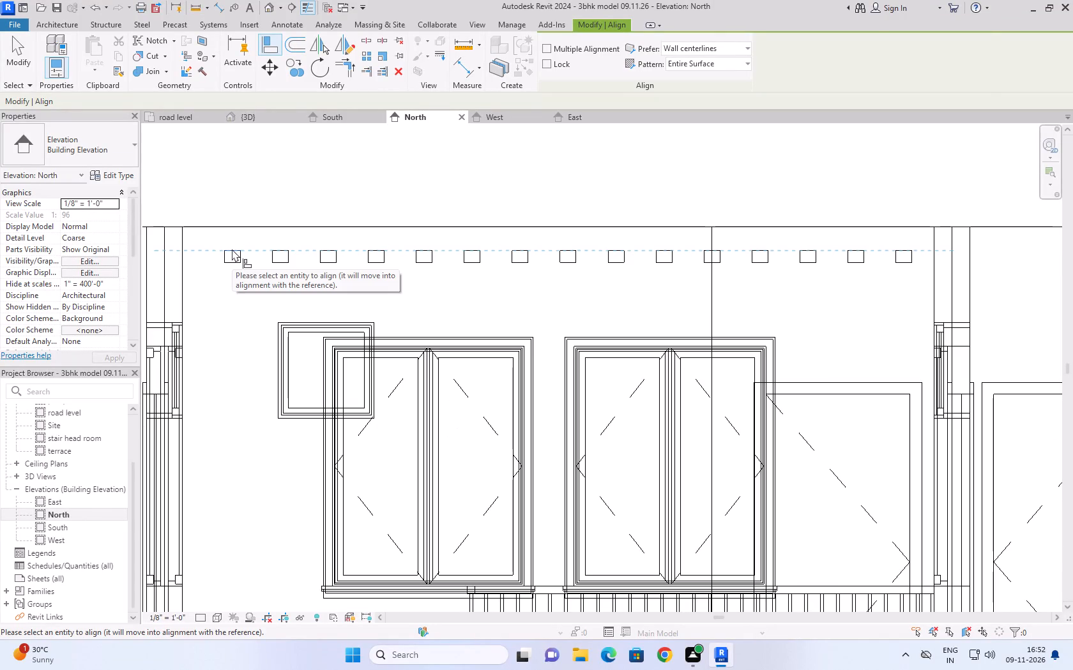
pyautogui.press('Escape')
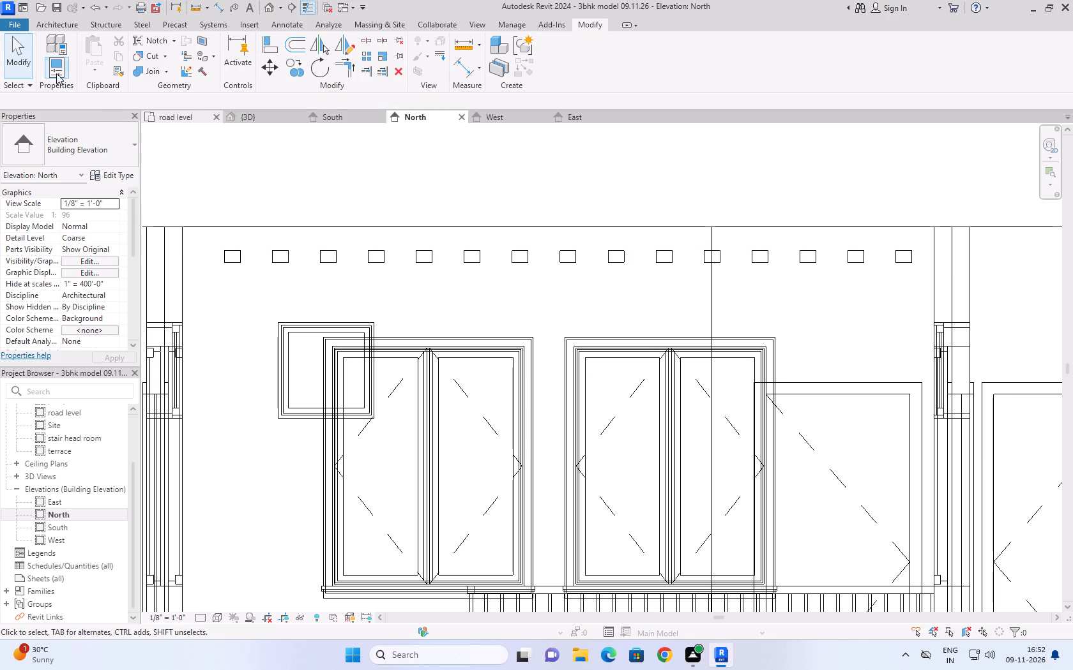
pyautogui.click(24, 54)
# Inspect the properties of the stepping slab floor at road level in the North elevation.
pyautogui.scroll(-9, 447, 217)
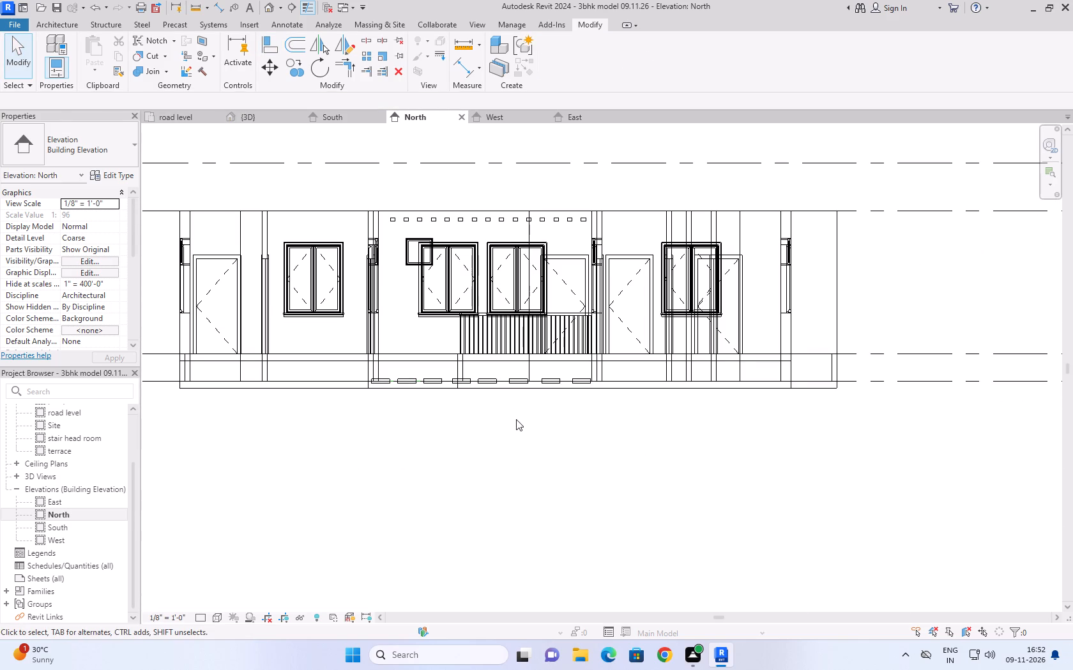
pyautogui.scroll(11, 407, 381)
pyautogui.middleClick(407, 381)
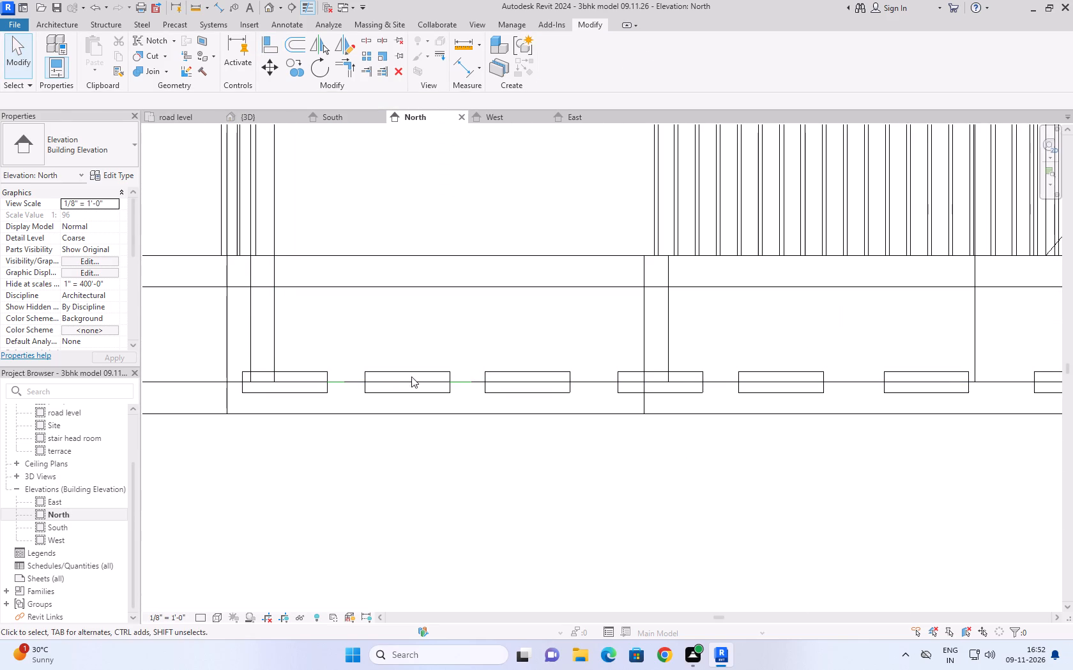
pyautogui.click(416, 371)
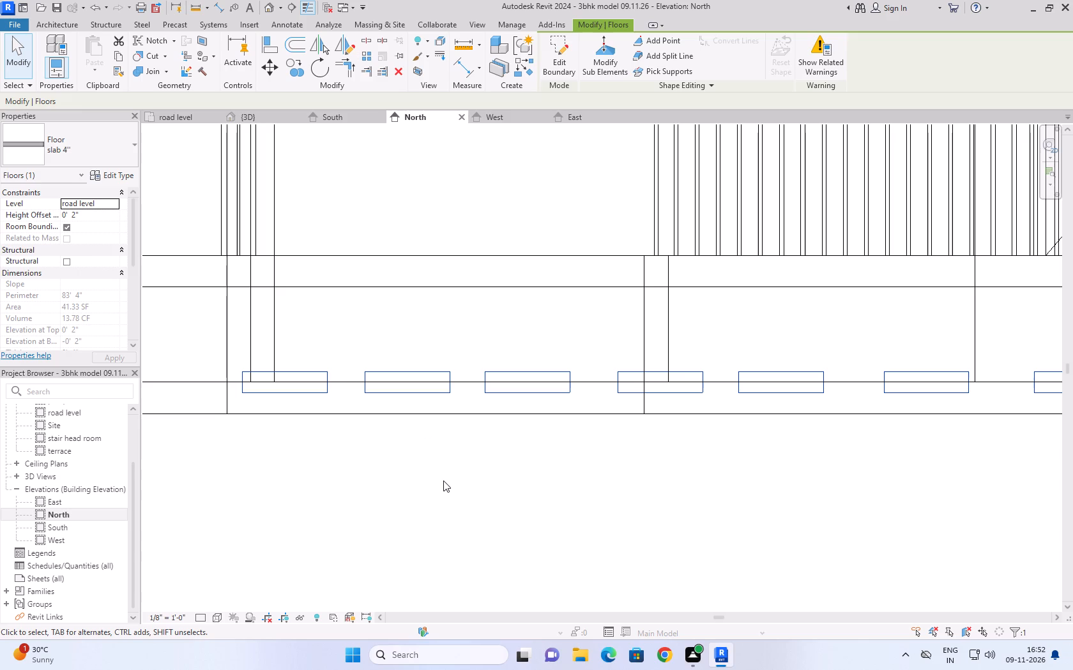
pyautogui.click(443, 480)
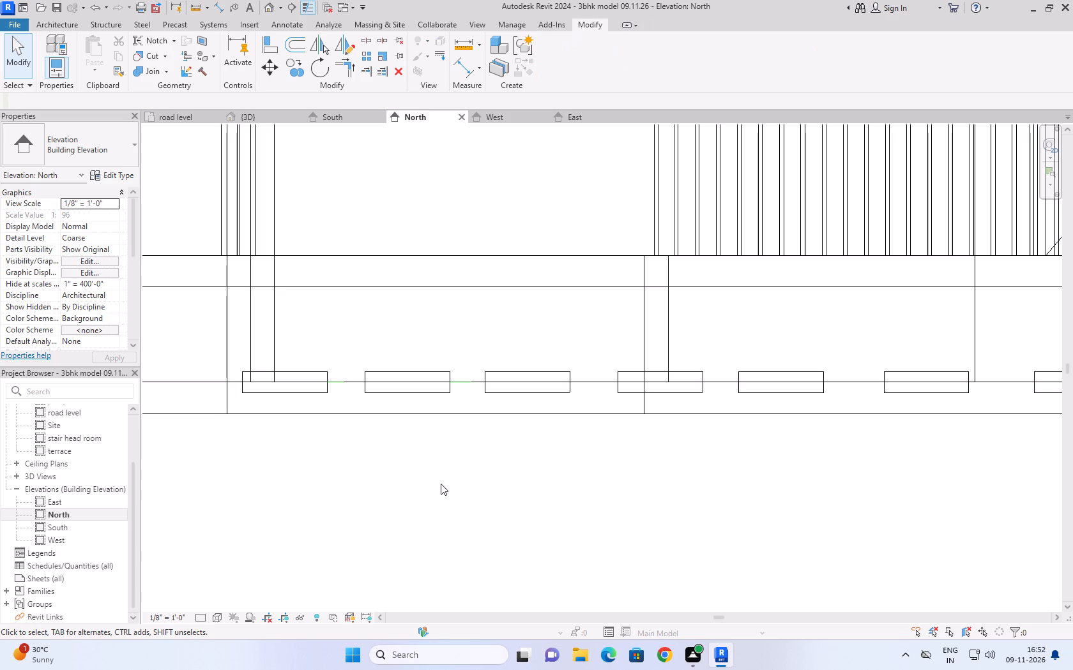
# Close the East, West, North and South elevation views and return to the road level floor plan.
pyautogui.click(485, 121)
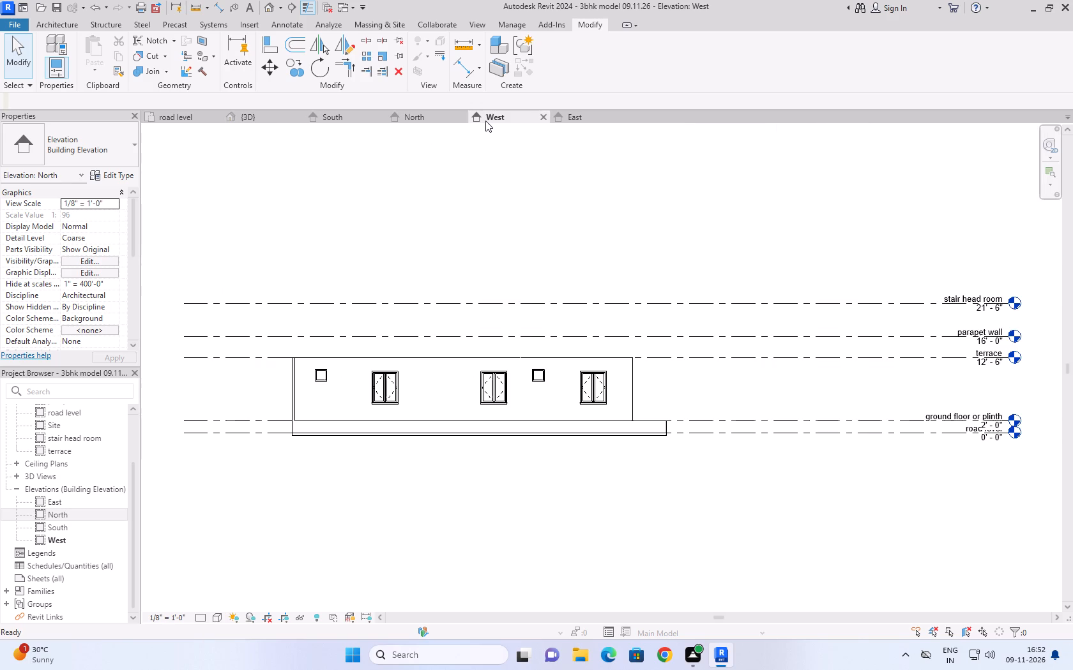
pyautogui.moveTo(588, 127); pyautogui.dragTo(589, 119)
pyautogui.click(589, 117)
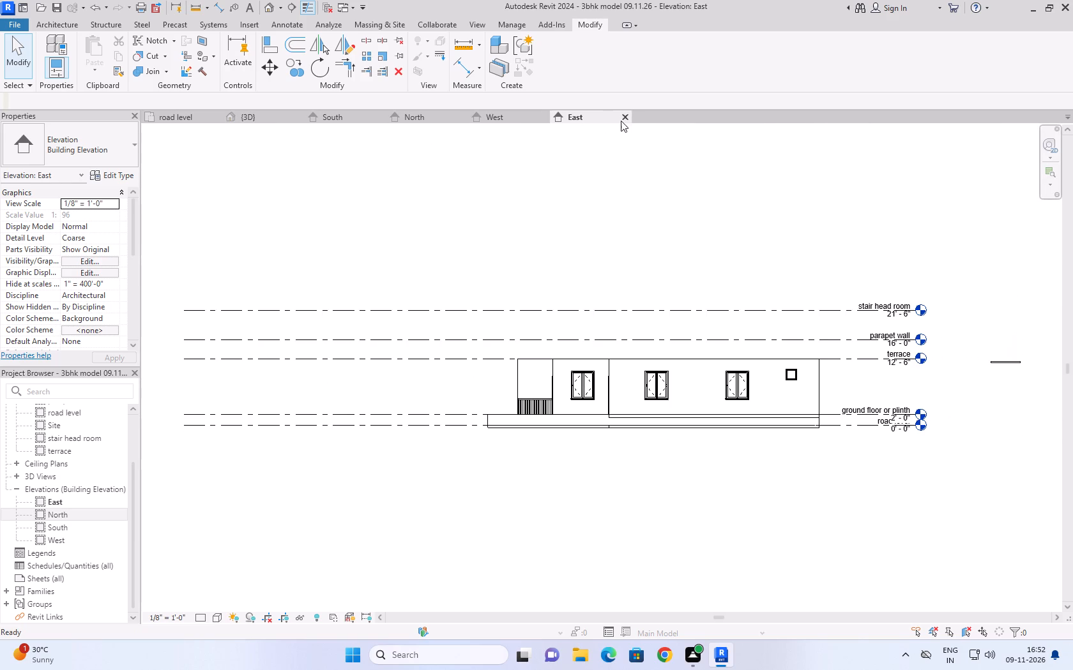
pyautogui.click(626, 114)
pyautogui.click(542, 115)
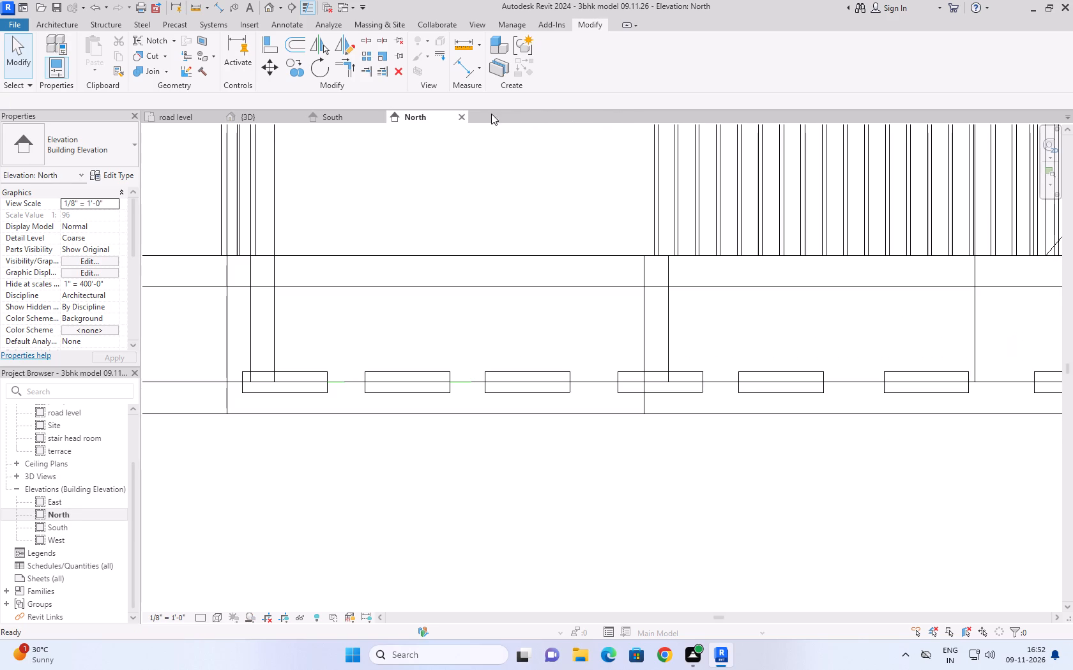
pyautogui.click(458, 117)
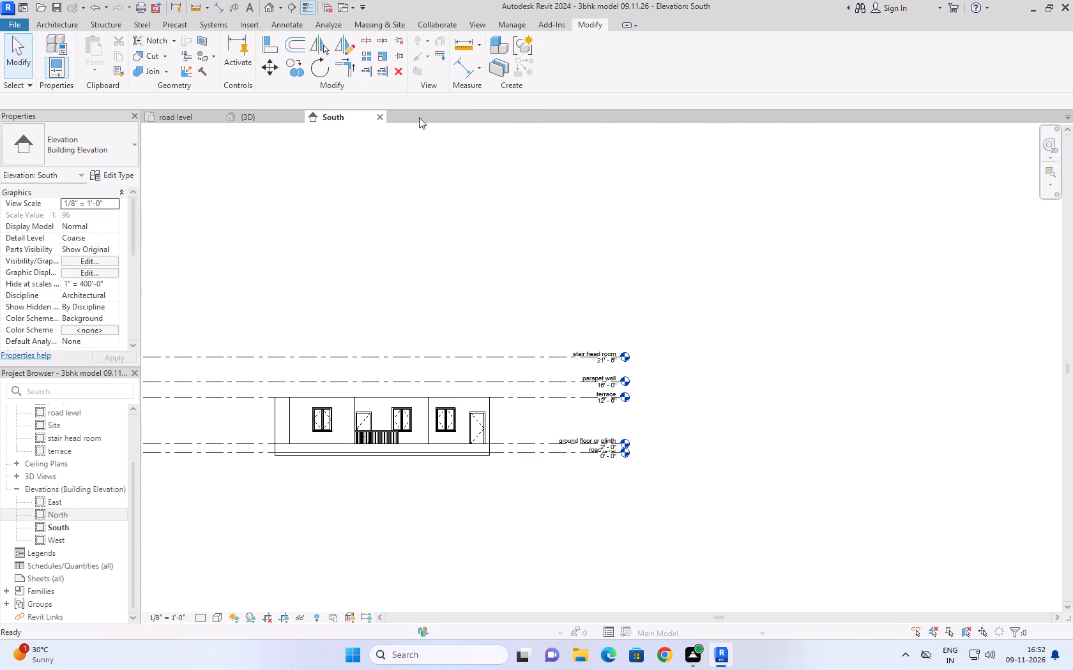
pyautogui.click(381, 121)
pyautogui.scroll(-6, 407, 373)
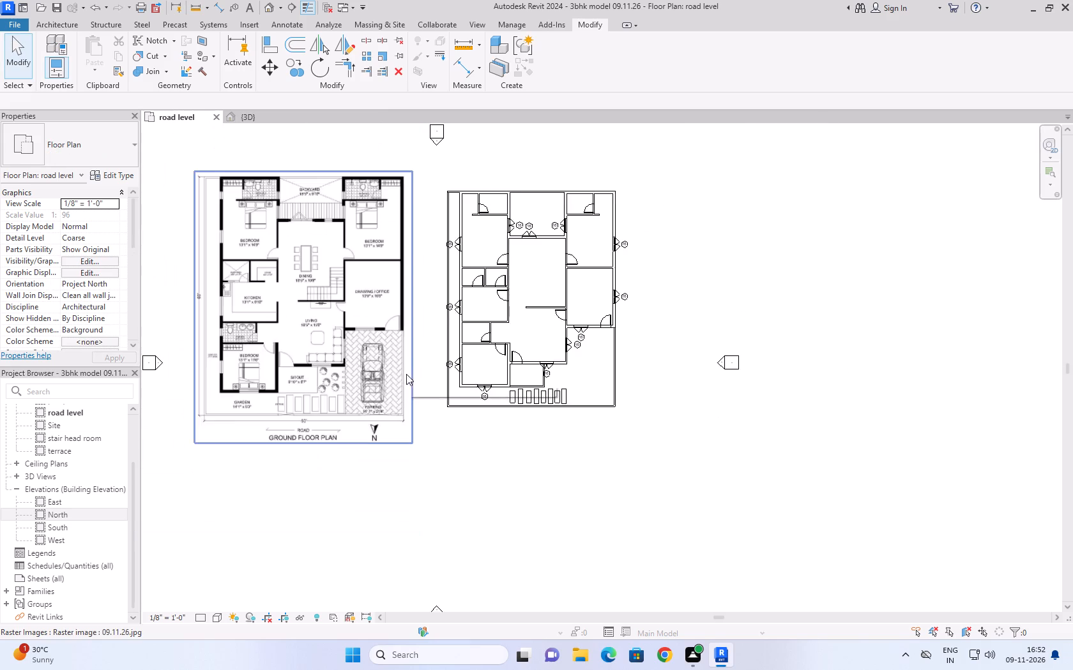
# Set the visual style of the road level floor plan to Wireframe.
pyautogui.scroll(-3, 446, 429)
pyautogui.scroll(5, 575, 431)
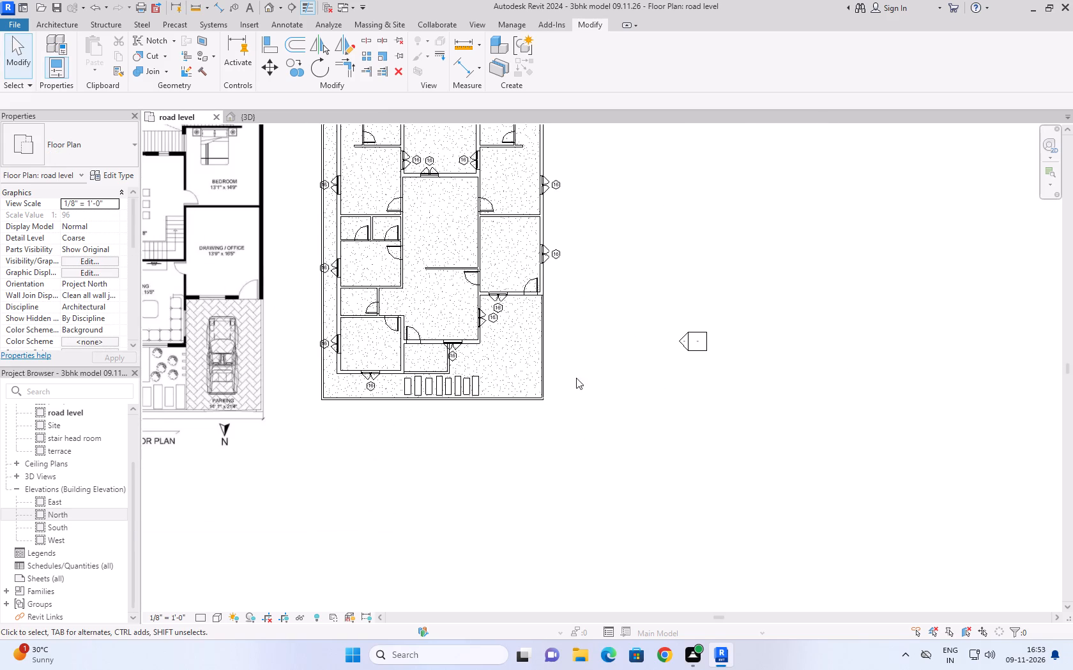
pyautogui.moveTo(579, 370); pyautogui.dragTo(579, 431, button='middle')
pyautogui.scroll(-2, 579, 424)
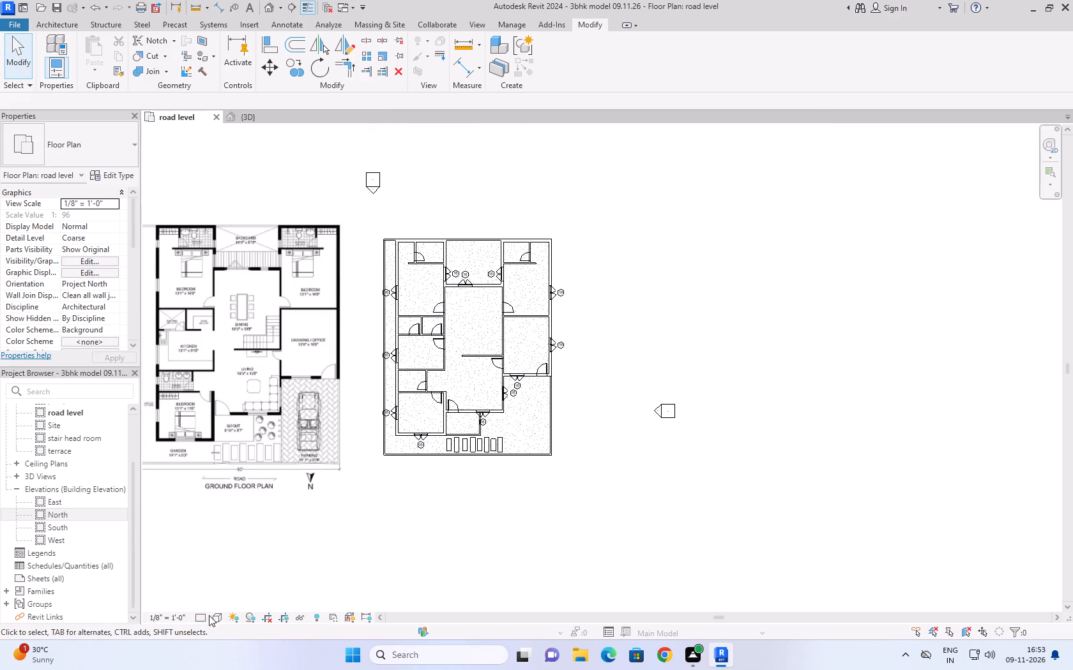
pyautogui.click(211, 617)
pyautogui.click(252, 538)
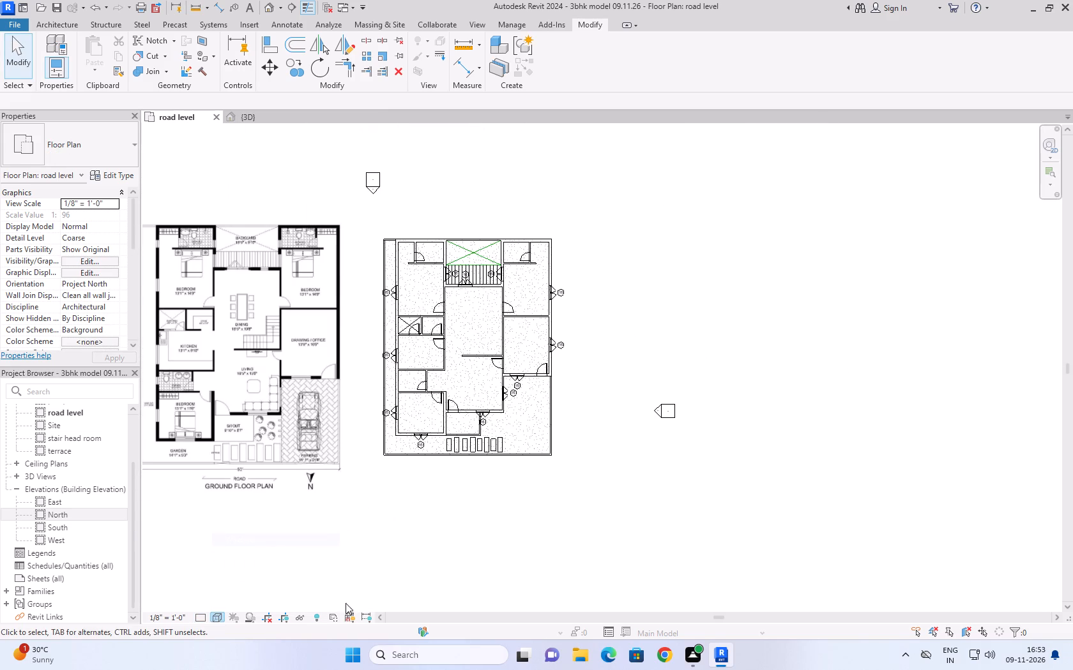
# Examine the house model in the 3D view from the front-right corner, including the entrance side and the parking area.
pyautogui.click(254, 123)
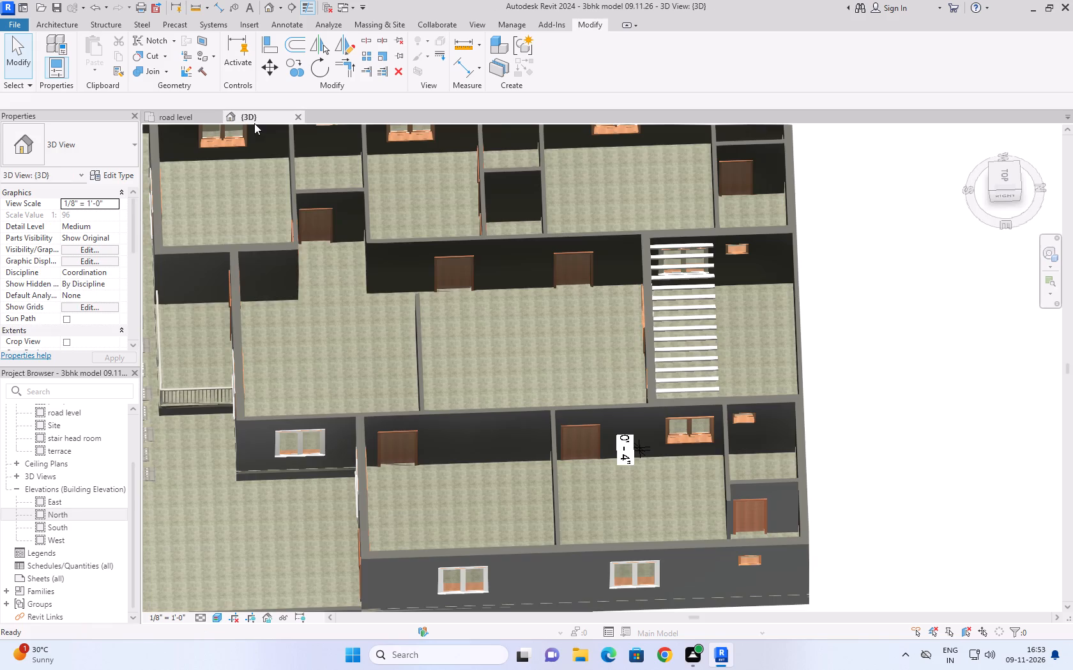
pyautogui.click(974, 135)
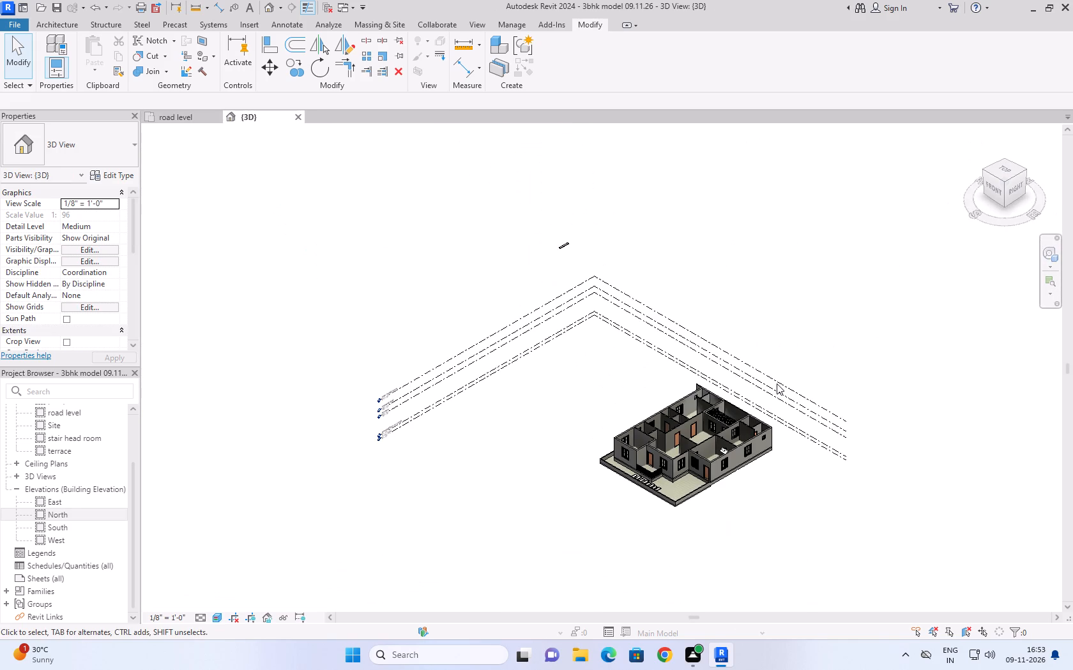
pyautogui.scroll(7, 777, 383)
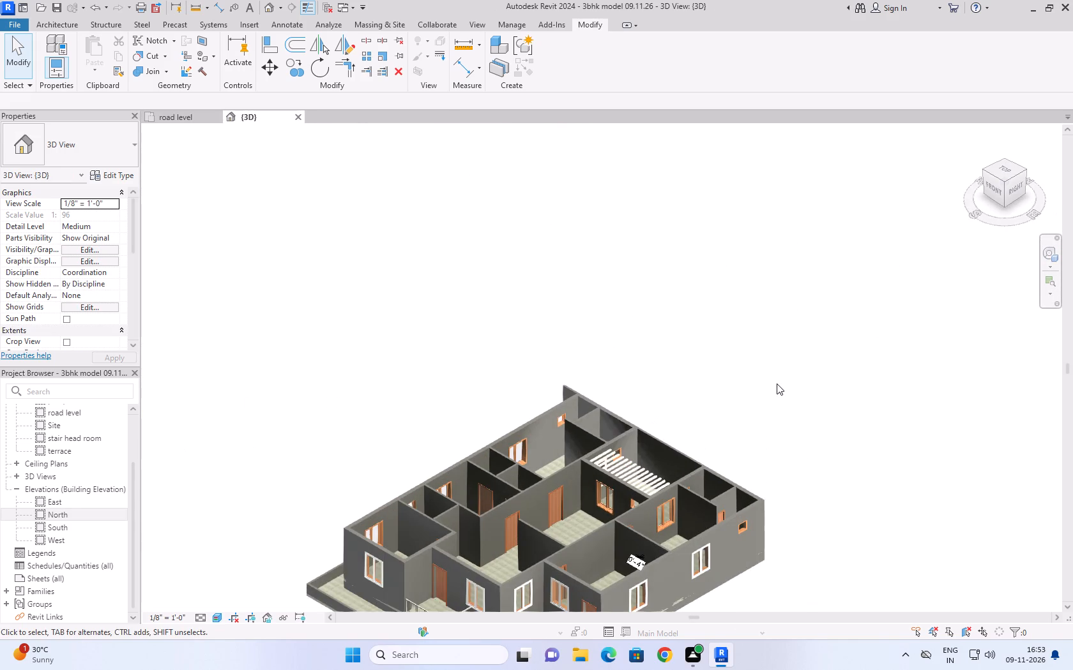
pyautogui.moveTo(749, 421); pyautogui.dragTo(731, 197, button='middle')
pyautogui.scroll(-1, 731, 197)
pyautogui.scroll(2, 558, 493)
pyautogui.moveTo(629, 460); pyautogui.dragTo(606, 613, button='middle')
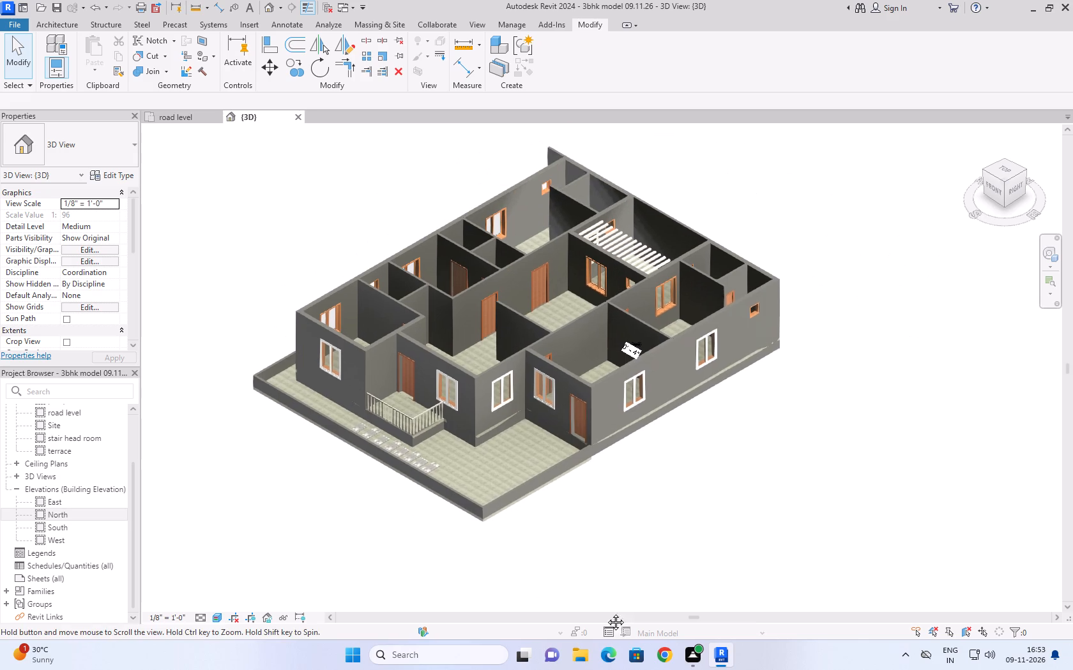
pyautogui.moveTo(606, 613); pyautogui.dragTo(614, 630, button='middle')
pyautogui.scroll(4, 574, 595)
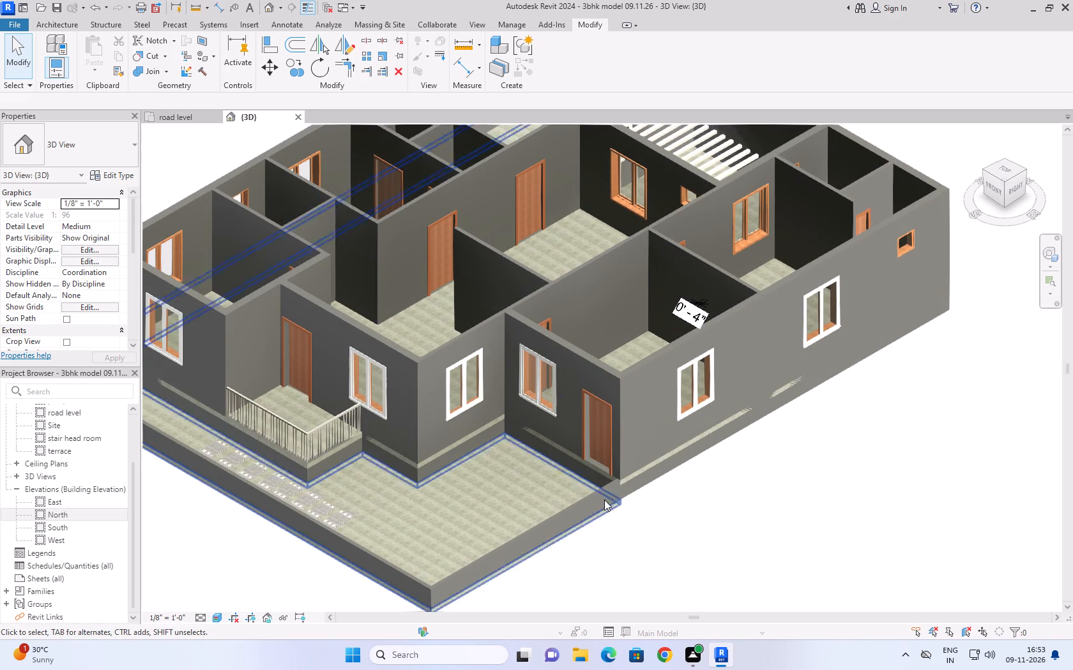
# Create a new in-place model family in the Casework category from the 3D view.
pyautogui.click(54, 22)
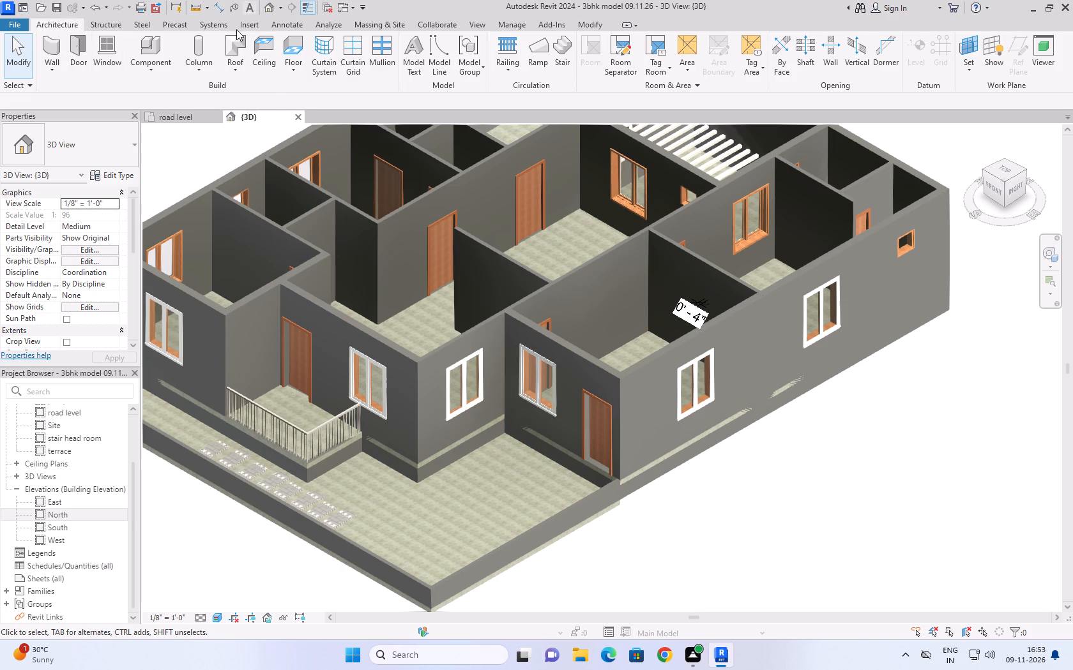
pyautogui.click(158, 81)
pyautogui.click(158, 77)
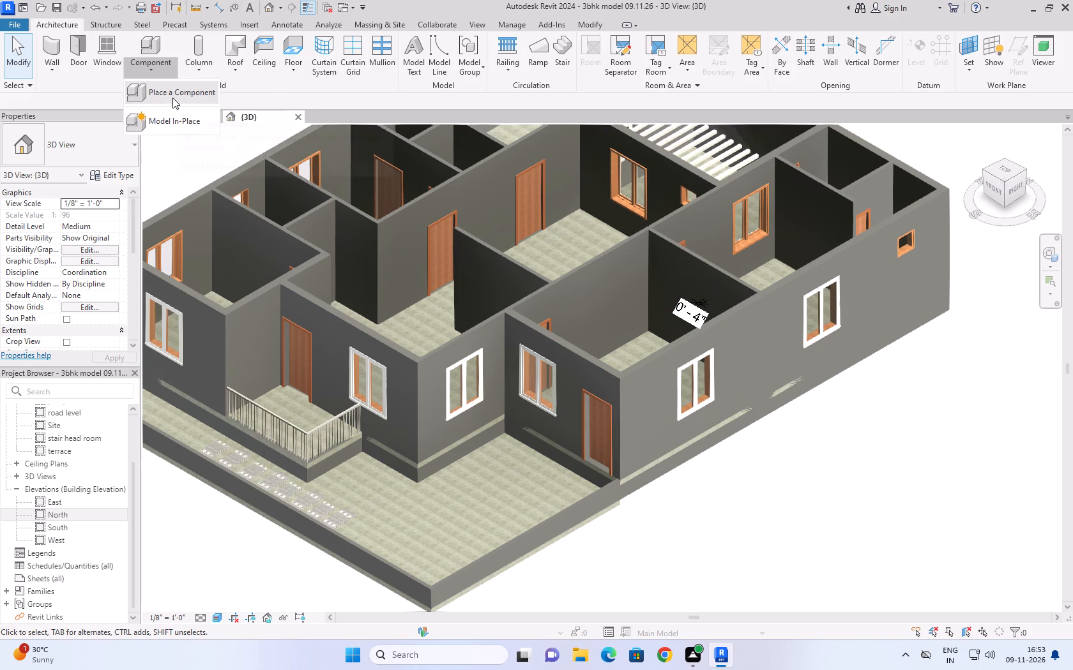
pyautogui.click(176, 114)
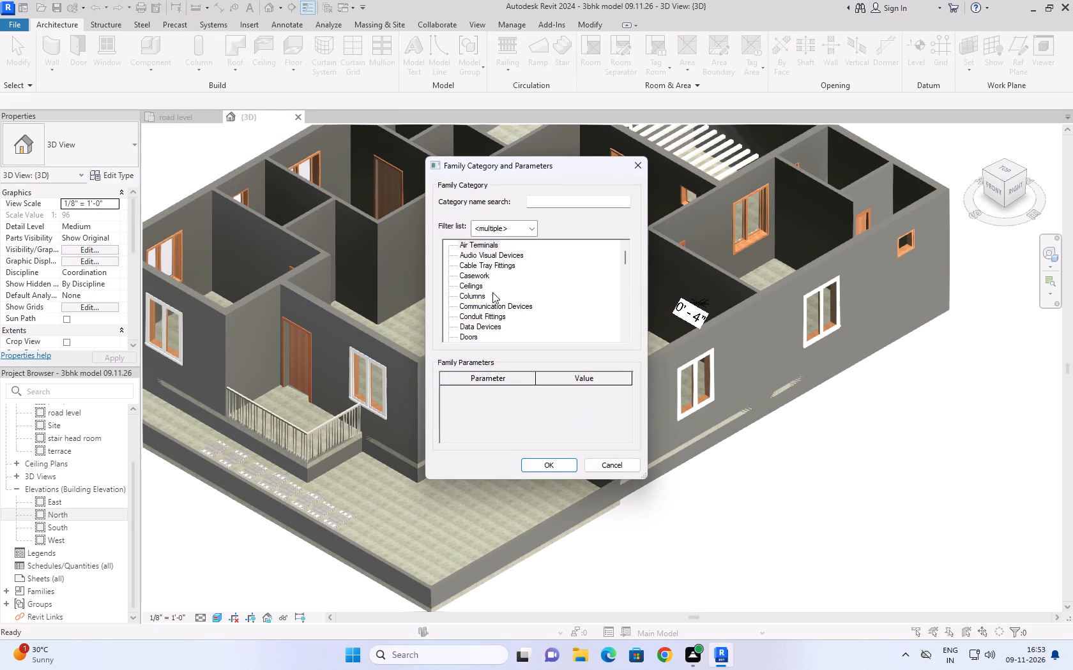
pyautogui.click(481, 275)
pyautogui.click(563, 462)
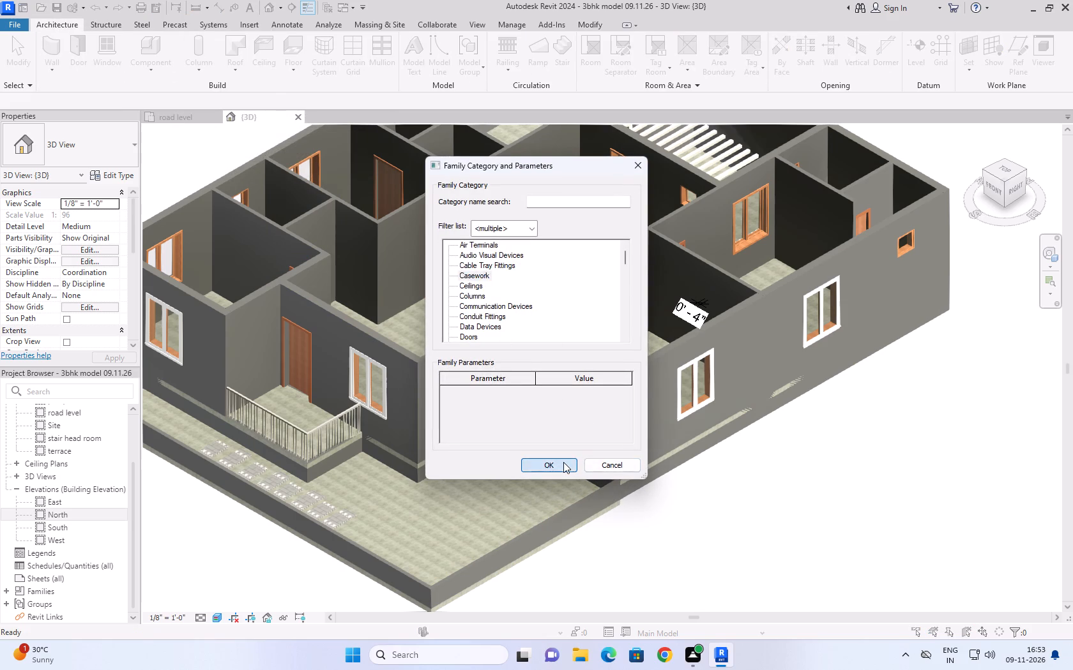
pyautogui.click(522, 349)
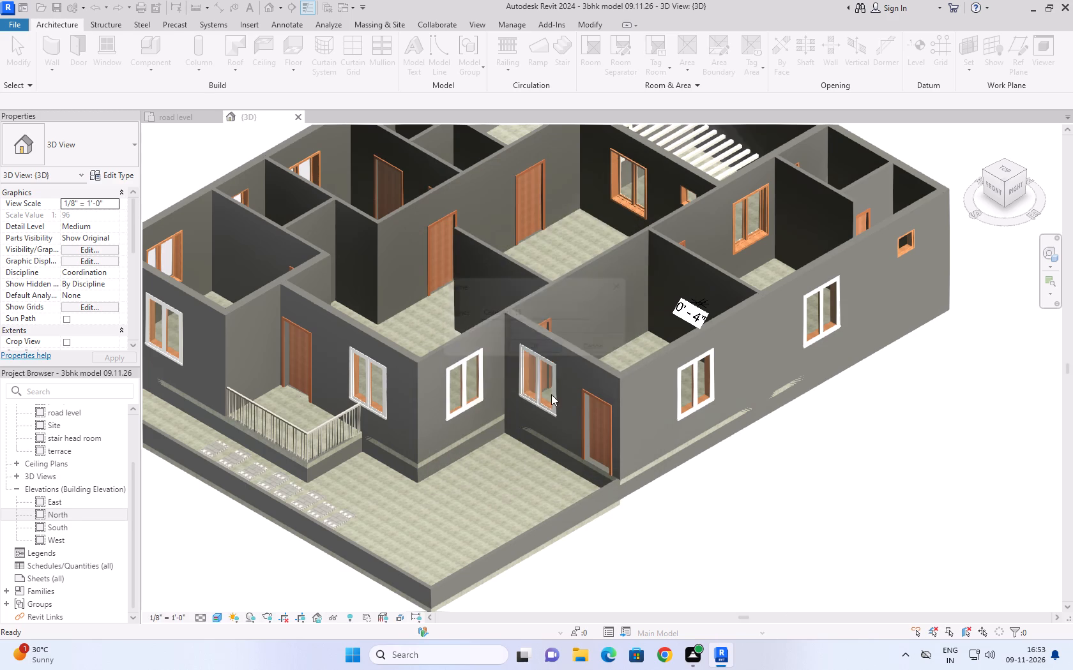
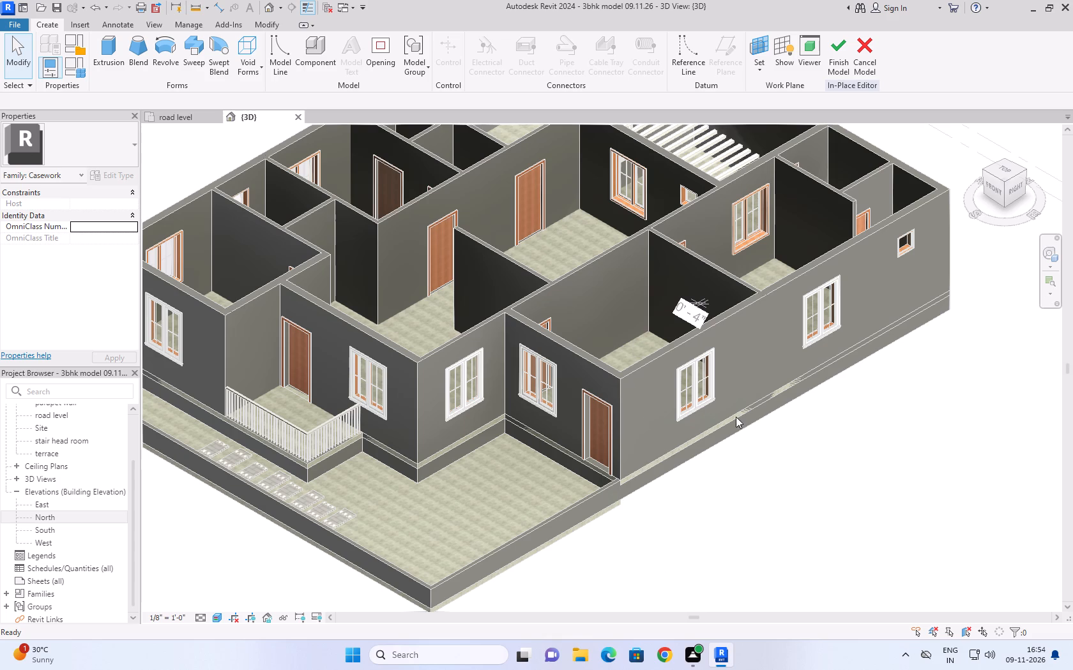
# Orient the 3D view to the house's right side and exit the in-place casework model editor.
pyautogui.click(1012, 184)
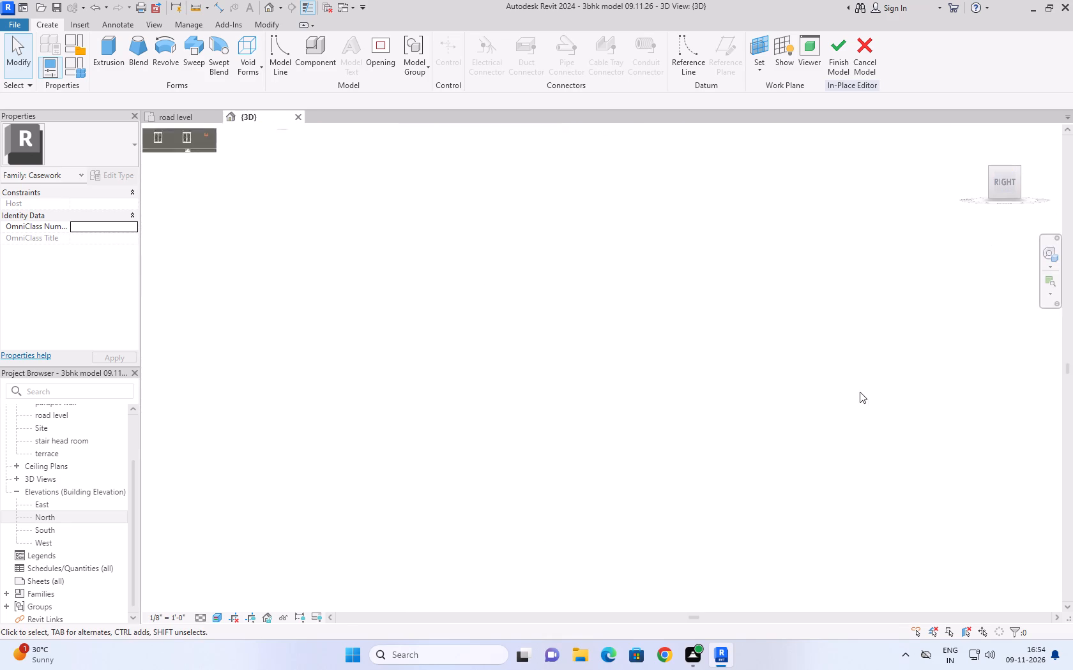
pyautogui.scroll(10, 620, 400)
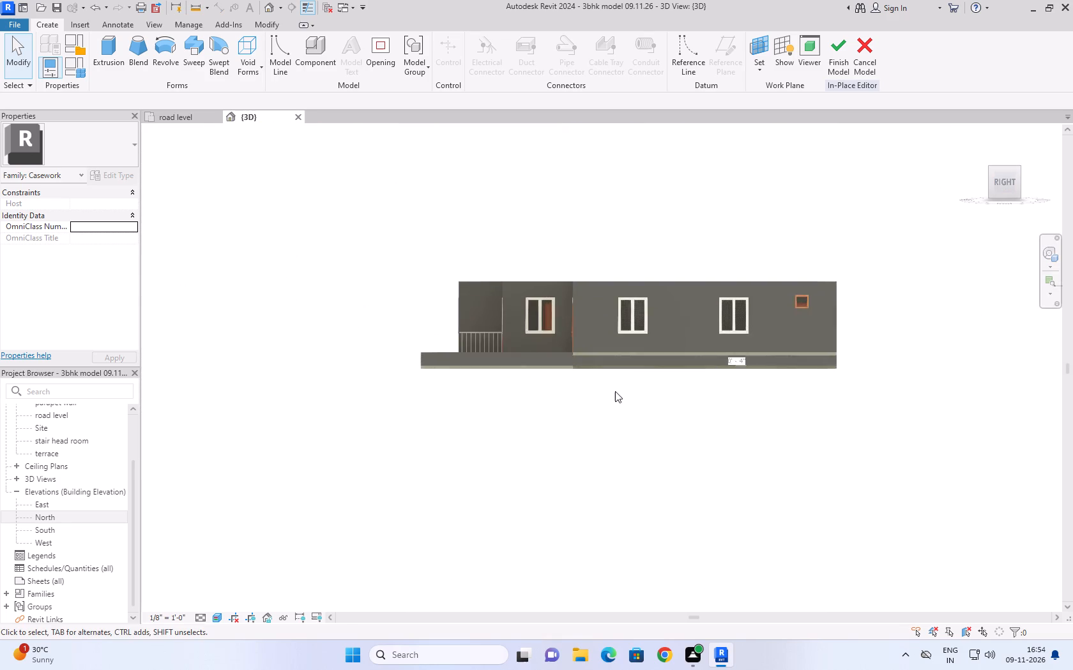
pyautogui.scroll(4, 615, 391)
pyautogui.scroll(4, 519, 314)
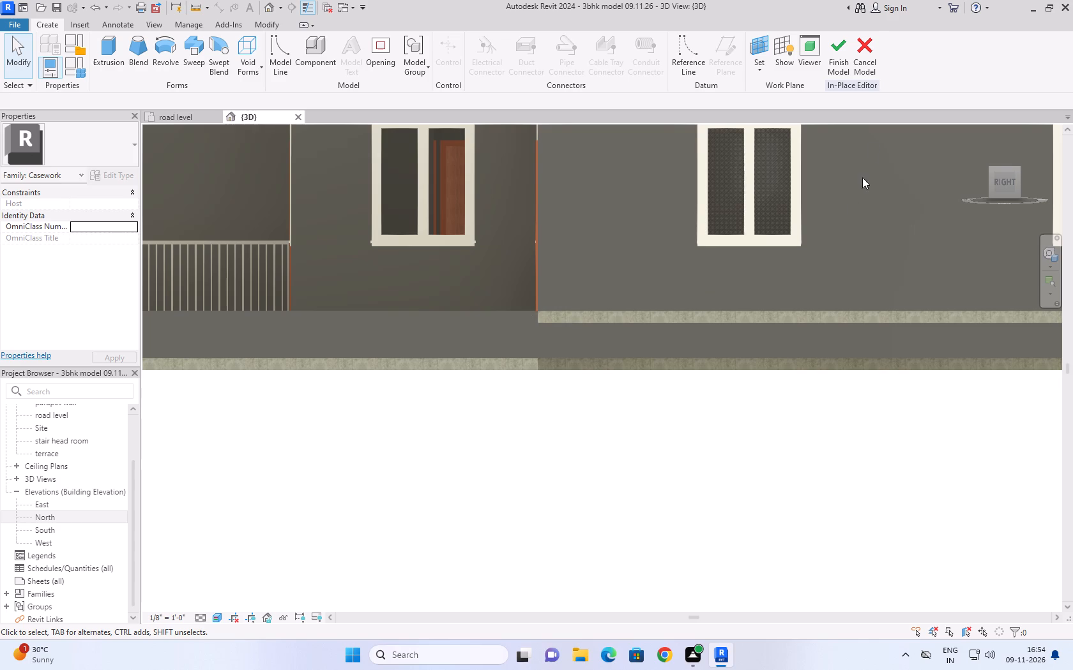
pyautogui.click(853, 54)
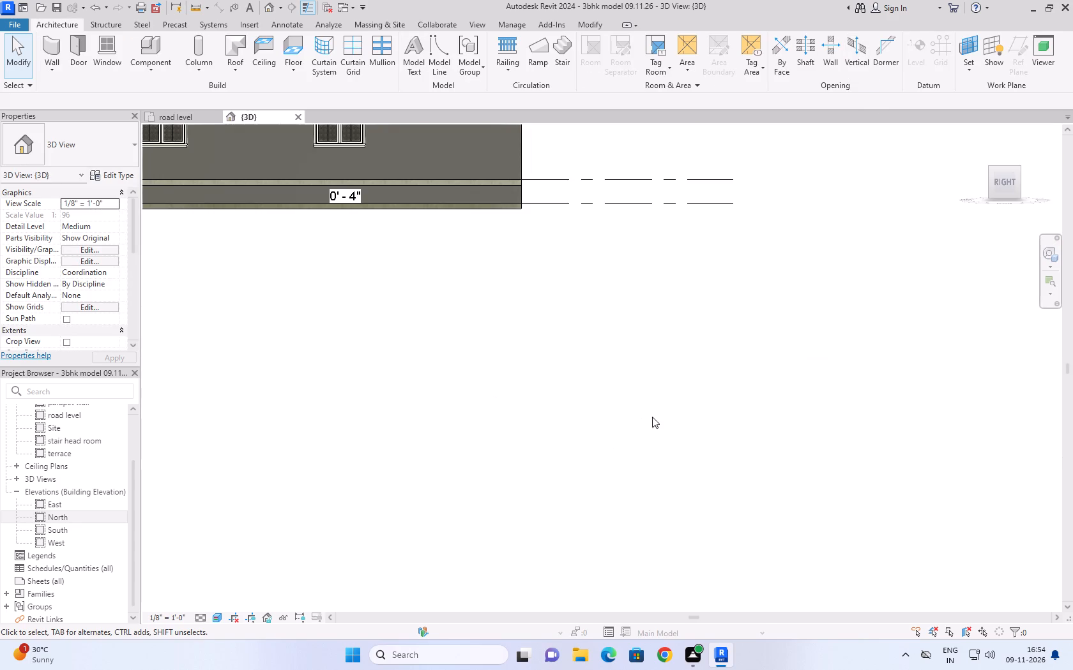
# Examine the house's right side, checking the plinth and floor edges against the level markers.
pyautogui.scroll(-5, 714, 431)
pyautogui.scroll(4, 310, 345)
pyautogui.moveTo(365, 332); pyautogui.dragTo(366, 462, button='middle')
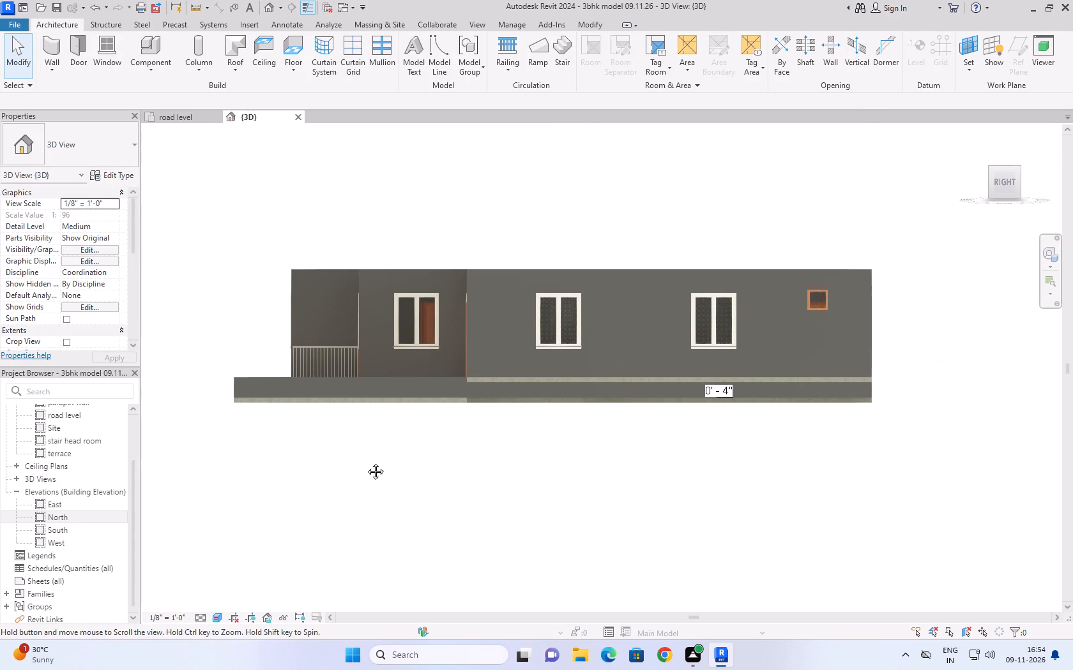
pyautogui.moveTo(366, 462); pyautogui.dragTo(369, 466, button='middle')
pyautogui.scroll(7, 422, 403)
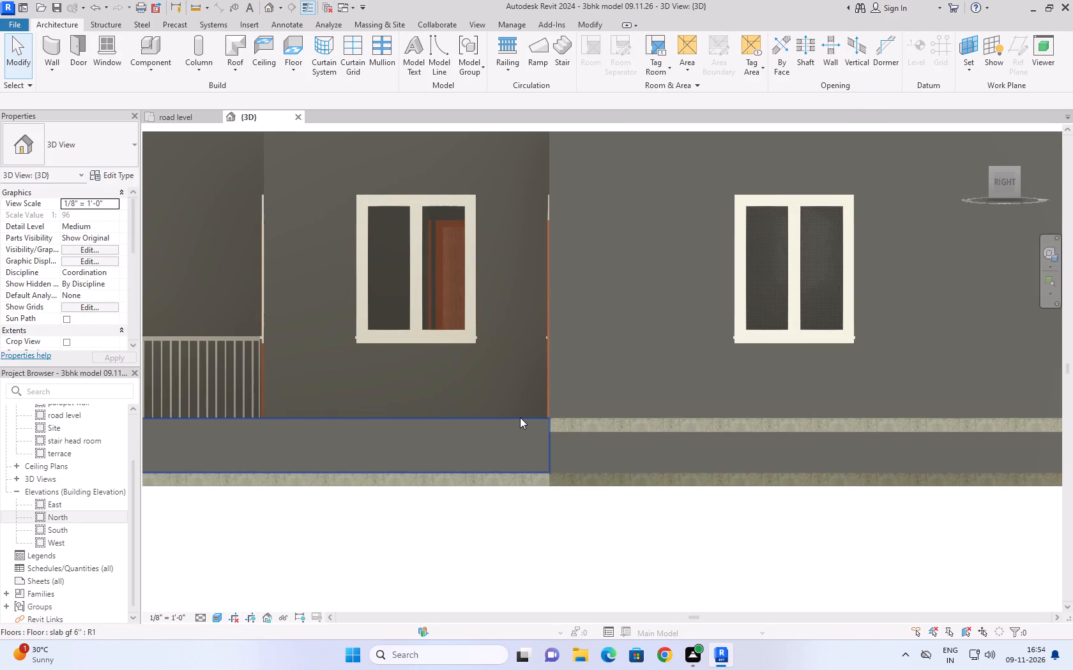
pyautogui.scroll(-9, 511, 417)
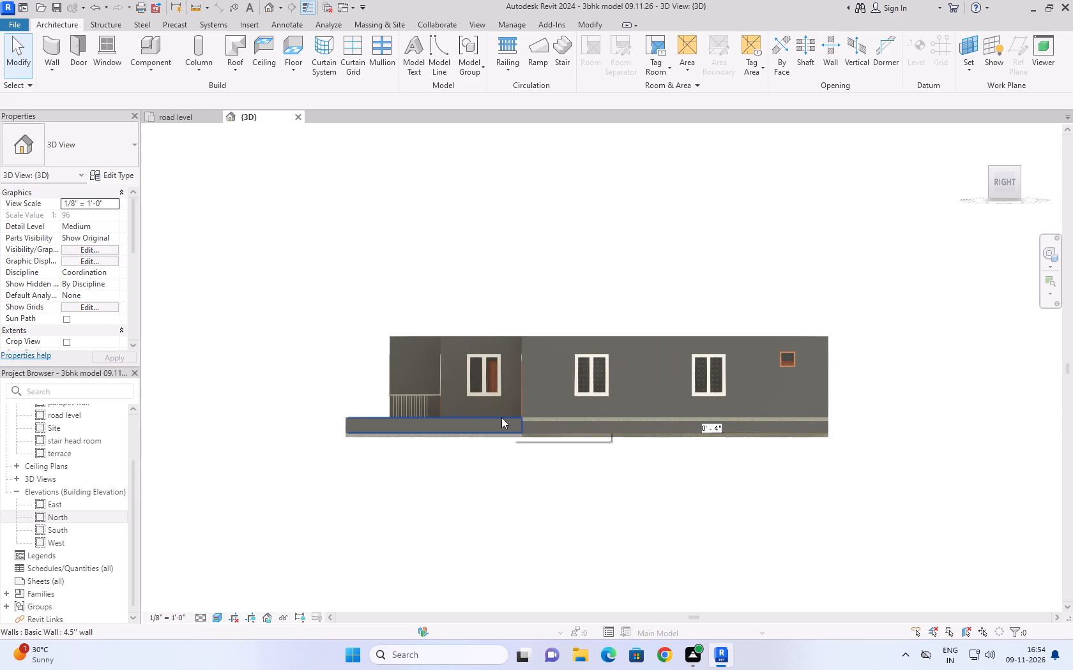
pyautogui.scroll(-10, 339, 426)
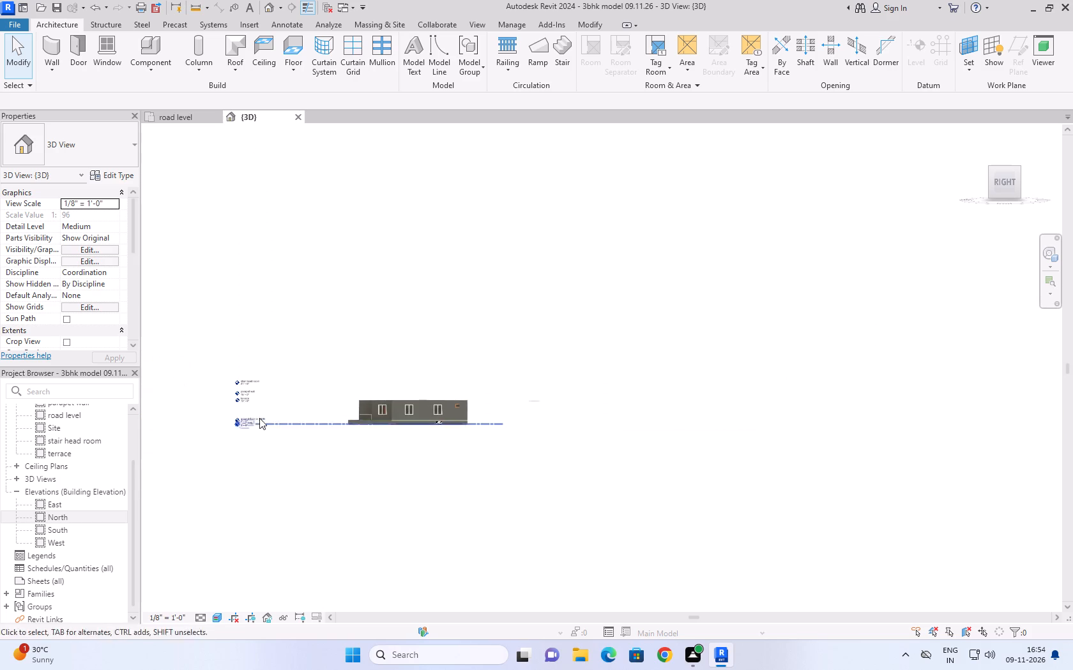
pyautogui.scroll(11, 258, 417)
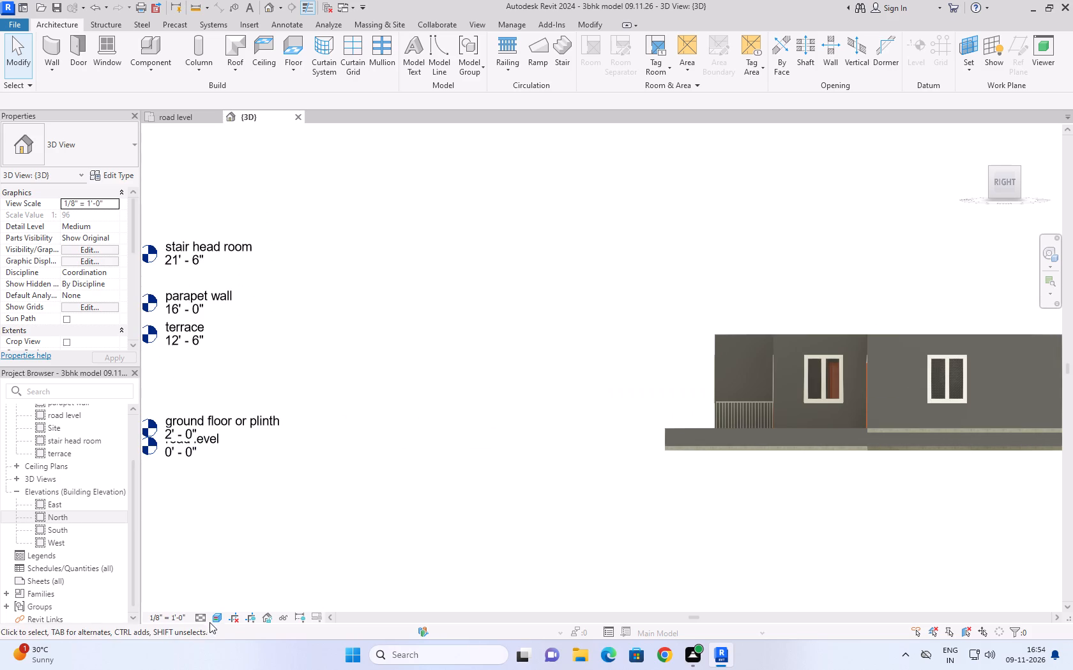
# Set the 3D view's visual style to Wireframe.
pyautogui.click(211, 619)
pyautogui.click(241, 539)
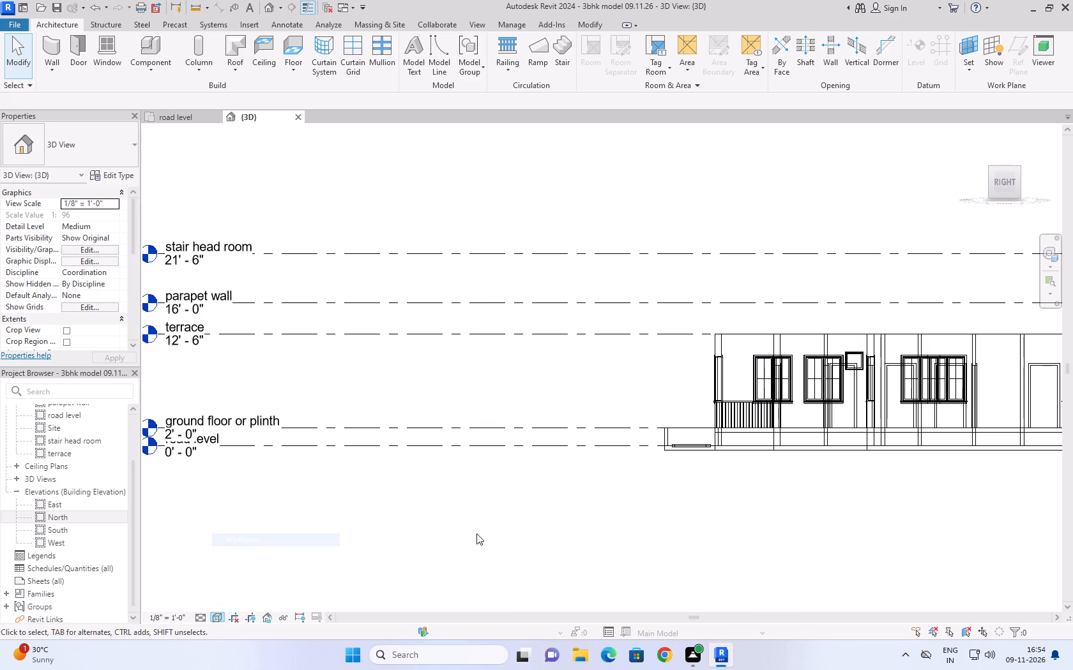
# Inspect the plinth wall and the ground floor or plinth level line in relation to the floor slabs.
pyautogui.scroll(-3, 731, 505)
pyautogui.scroll(9, 757, 475)
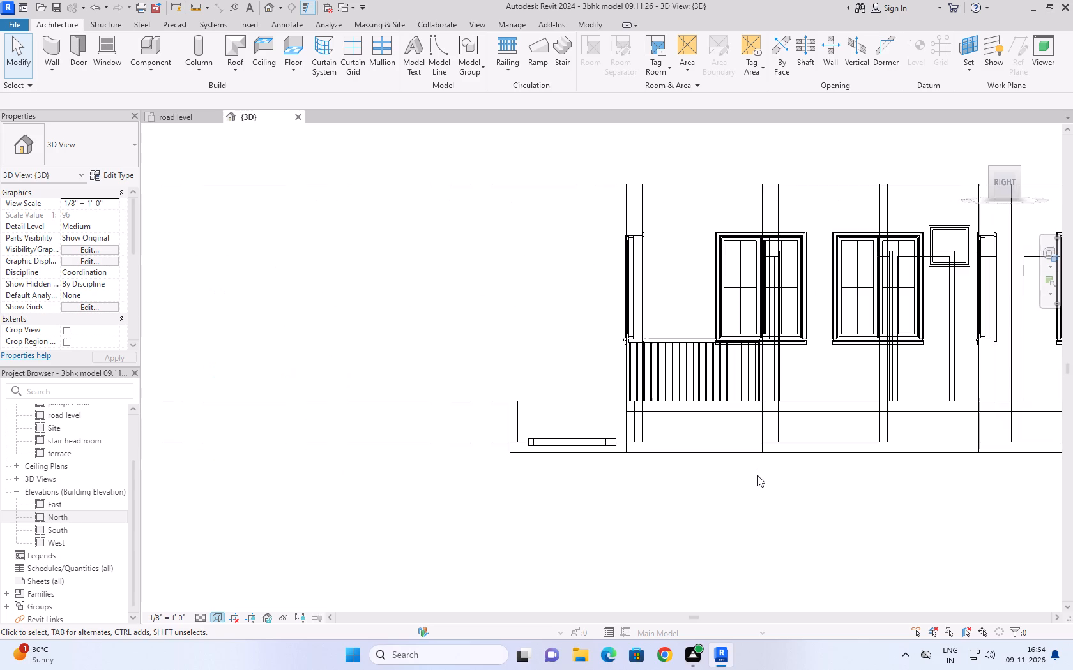
pyautogui.click(591, 399)
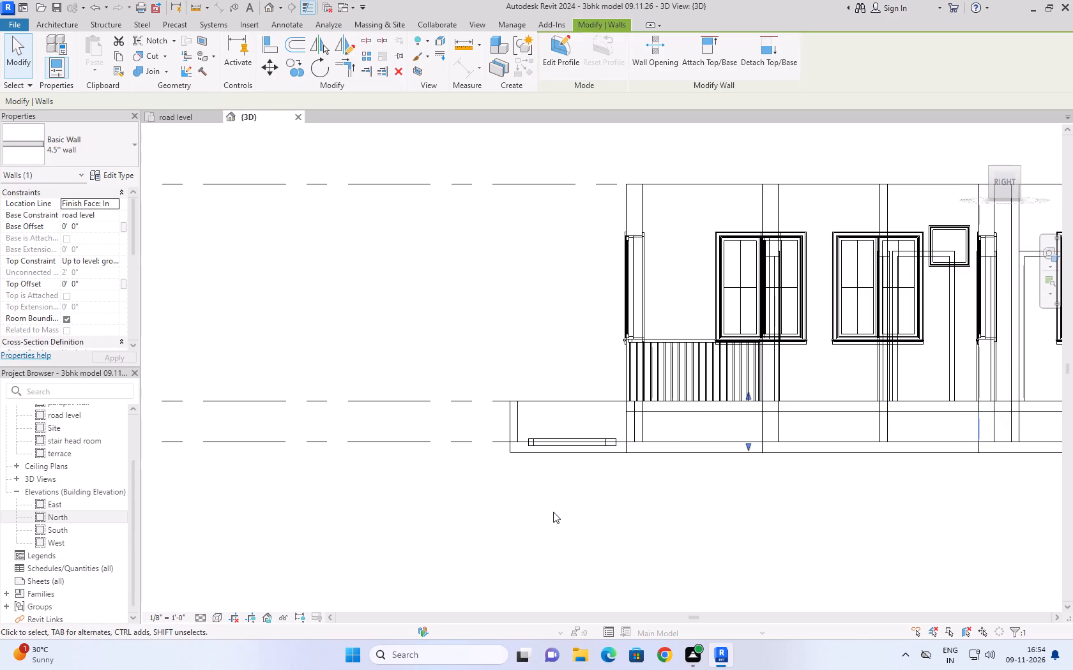
pyautogui.click(553, 512)
pyautogui.click(476, 398)
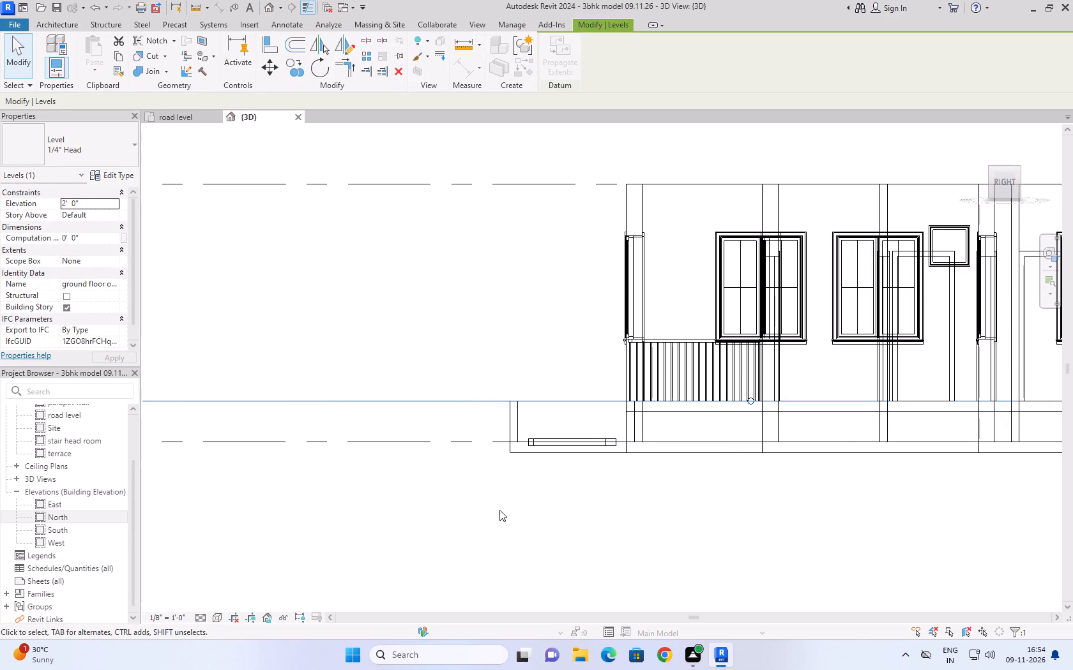
pyautogui.scroll(-8, 503, 519)
pyautogui.scroll(-4, 318, 514)
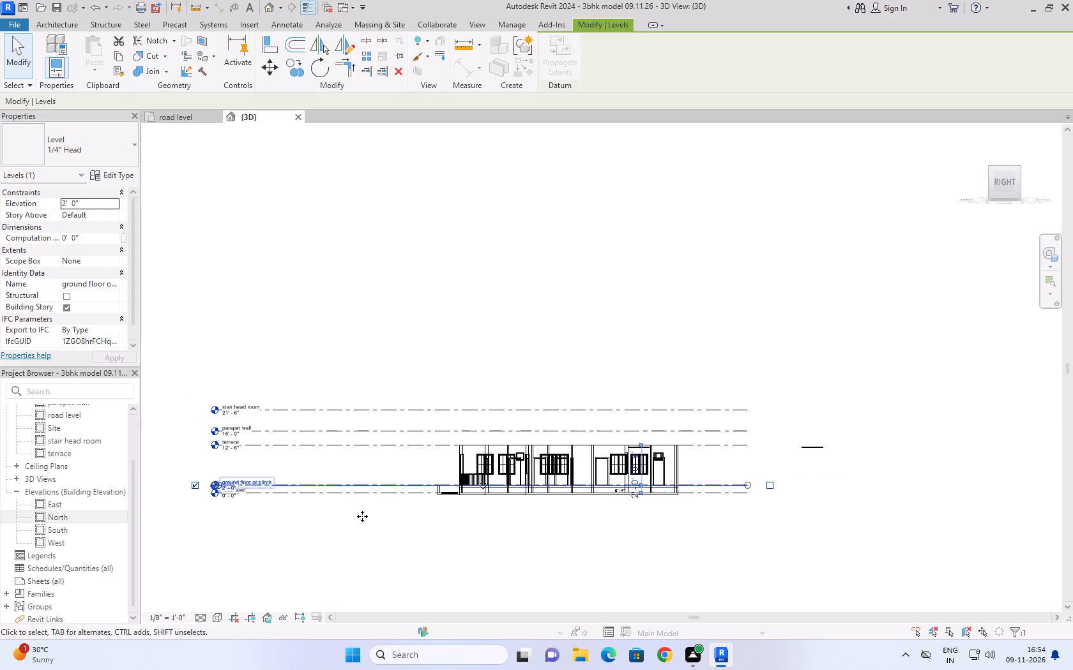
pyautogui.scroll(6, 303, 532)
pyautogui.scroll(4, 620, 494)
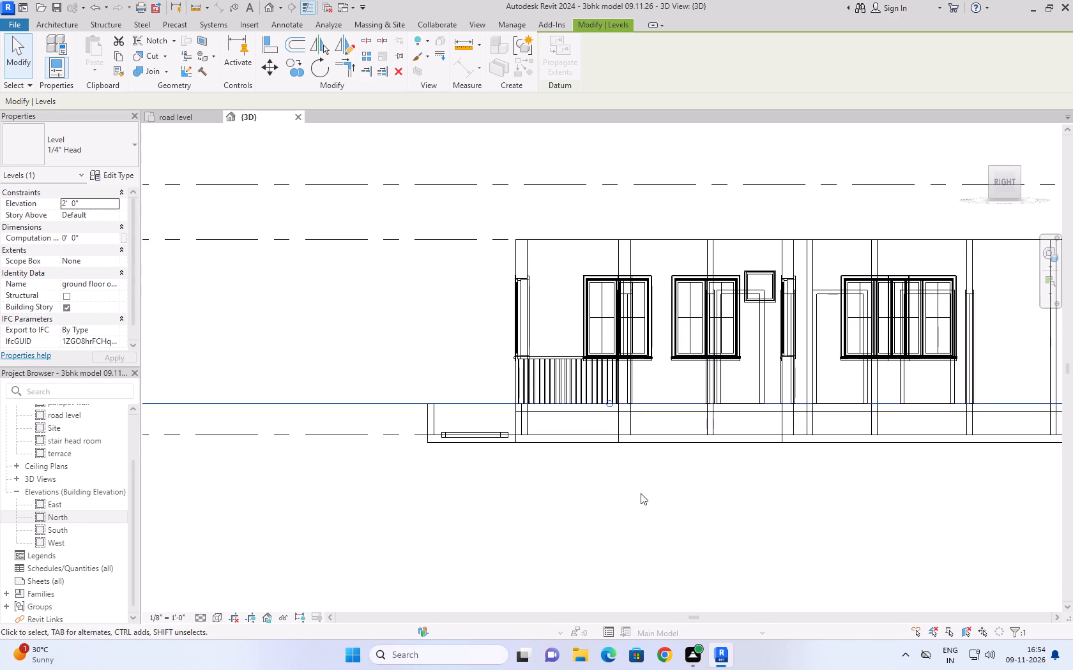
pyautogui.scroll(2, 452, 546)
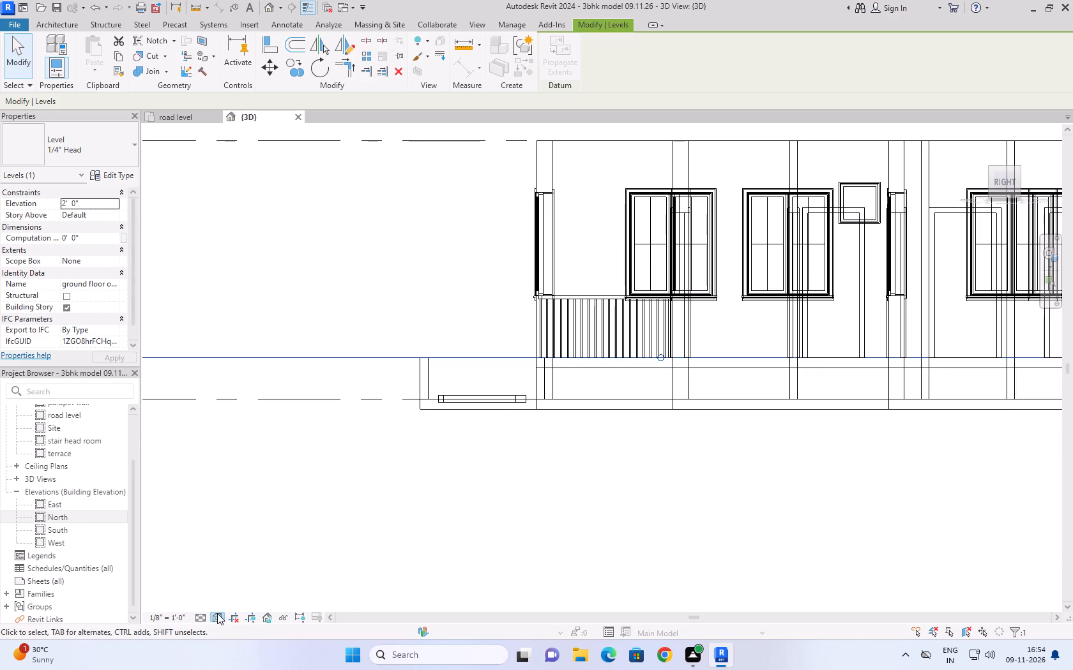
# Set the 3D view's visual style to Hidden Line and clear the level selection.
pyautogui.click(217, 616)
pyautogui.click(246, 547)
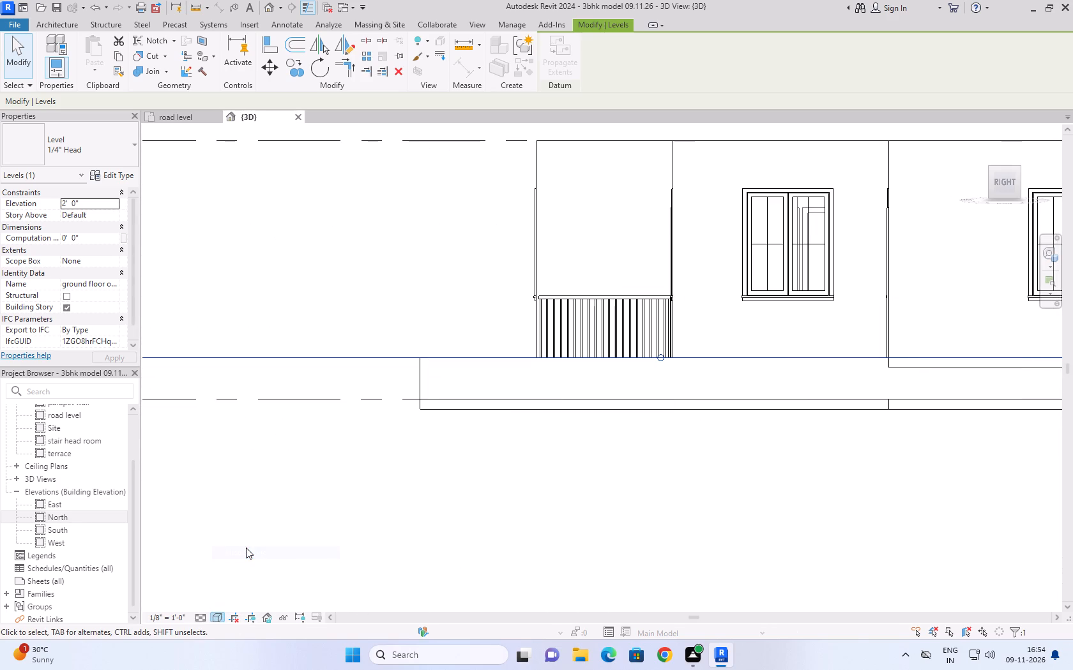
pyautogui.moveTo(535, 501); pyautogui.dragTo(259, 522, button='middle')
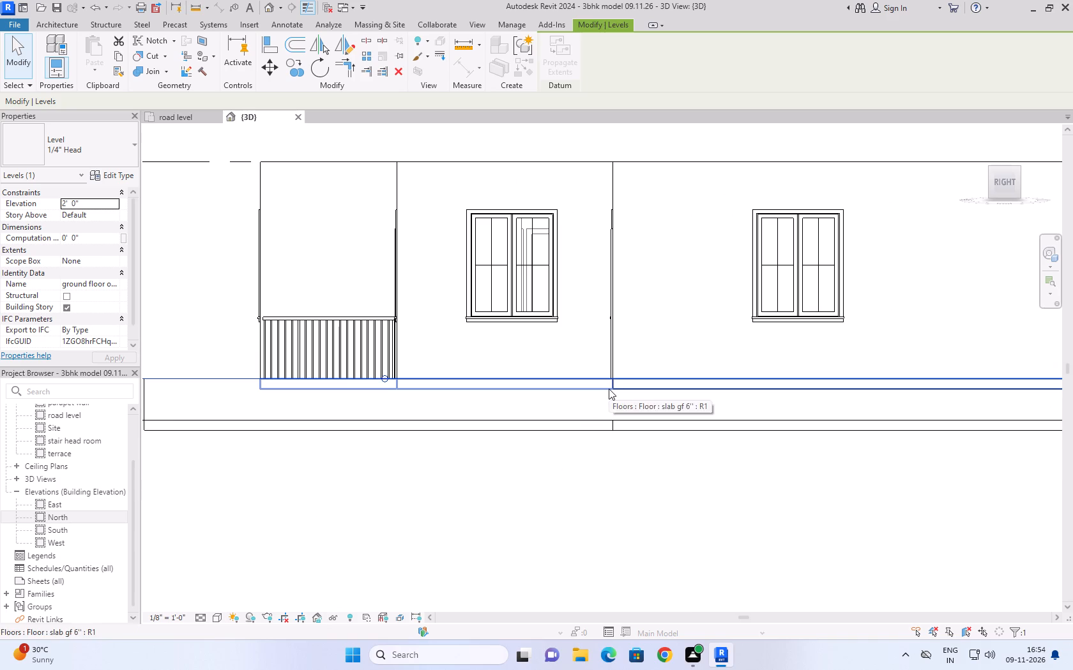
pyautogui.click(547, 503)
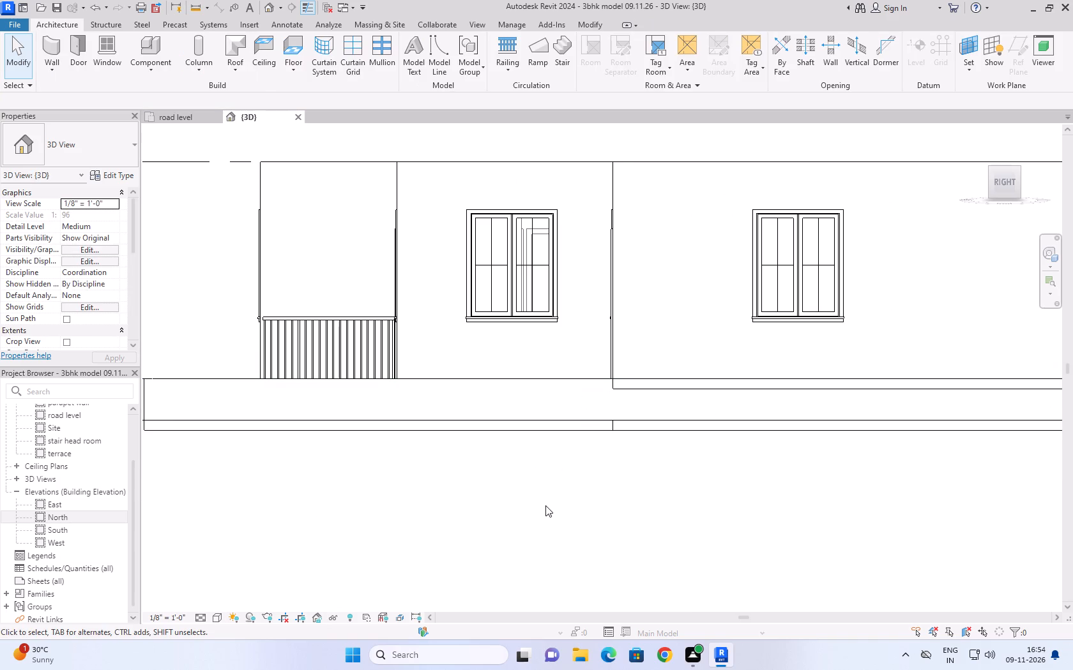
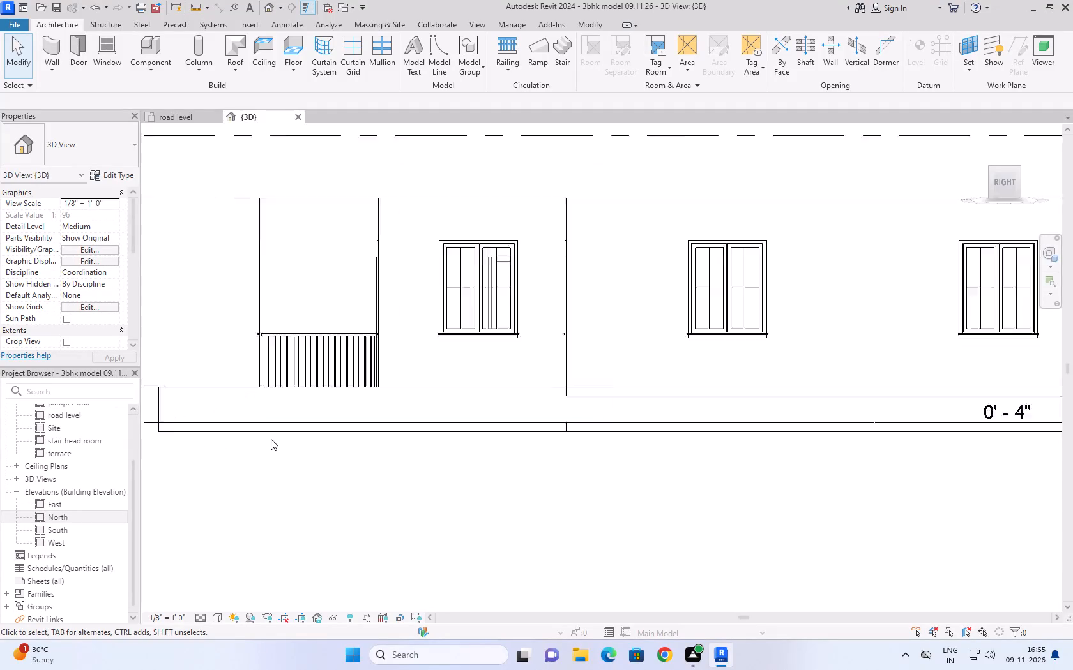
# Remove the 0' - 4" dimension from the plinth area on the house's right side.
pyautogui.moveTo(466, 495); pyautogui.dragTo(478, 496, button='middle')
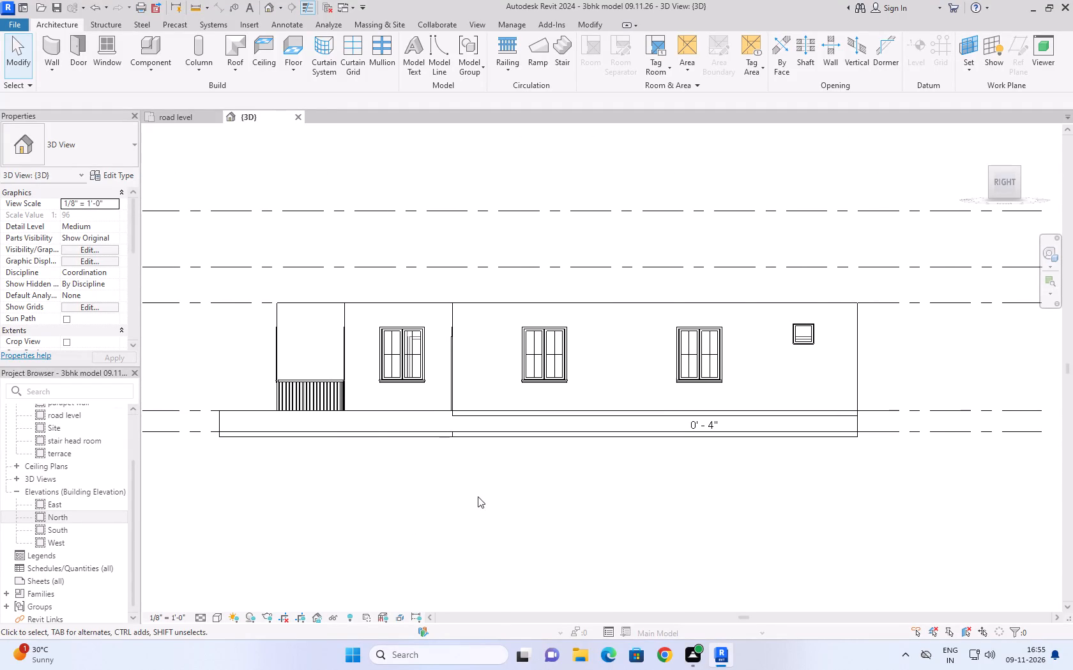
pyautogui.click(699, 424)
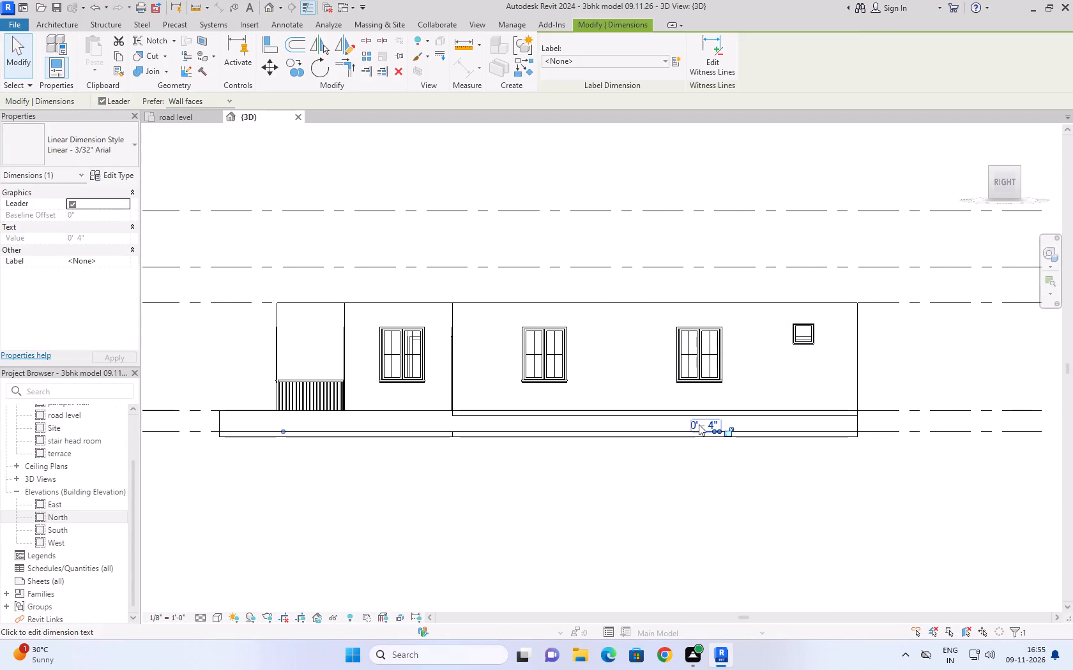
pyautogui.click(708, 490)
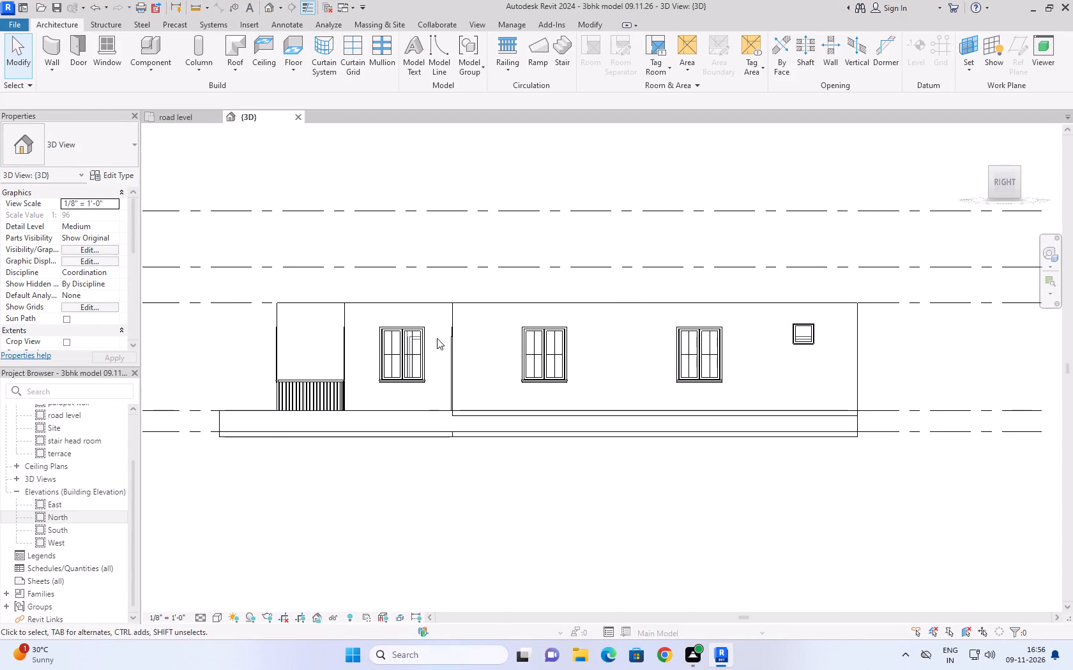
# Start an in-place model in the Casework category, keeping the suggested name.
pyautogui.scroll(9, 449, 421)
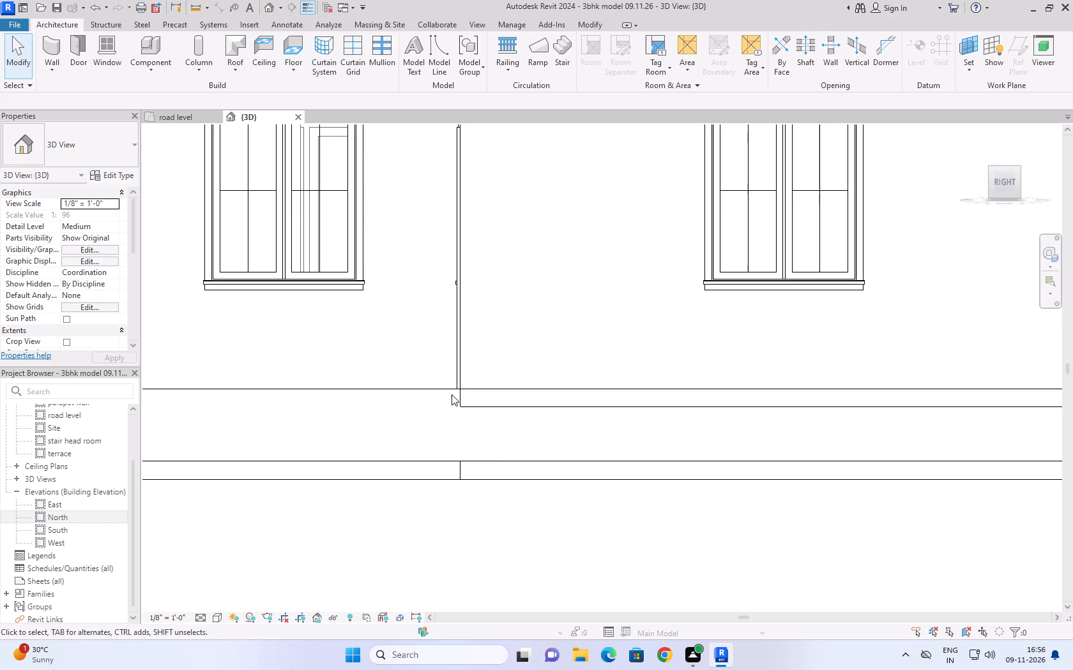
pyautogui.click(528, 518)
pyautogui.click(133, 74)
pyautogui.click(177, 120)
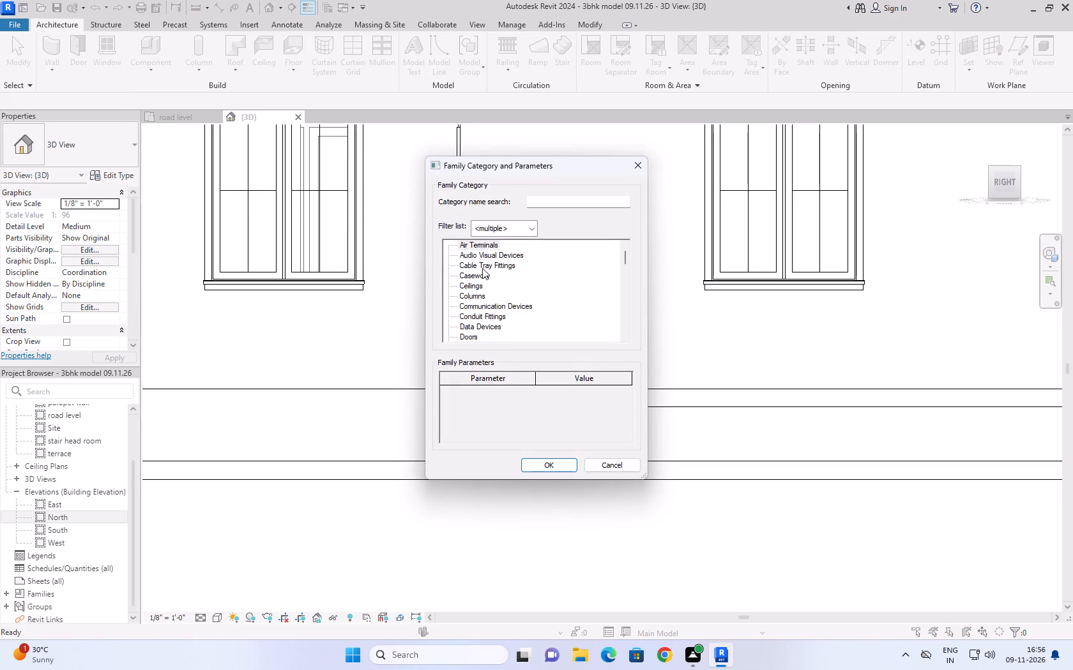
pyautogui.click(482, 268)
pyautogui.click(483, 273)
pyautogui.click(550, 468)
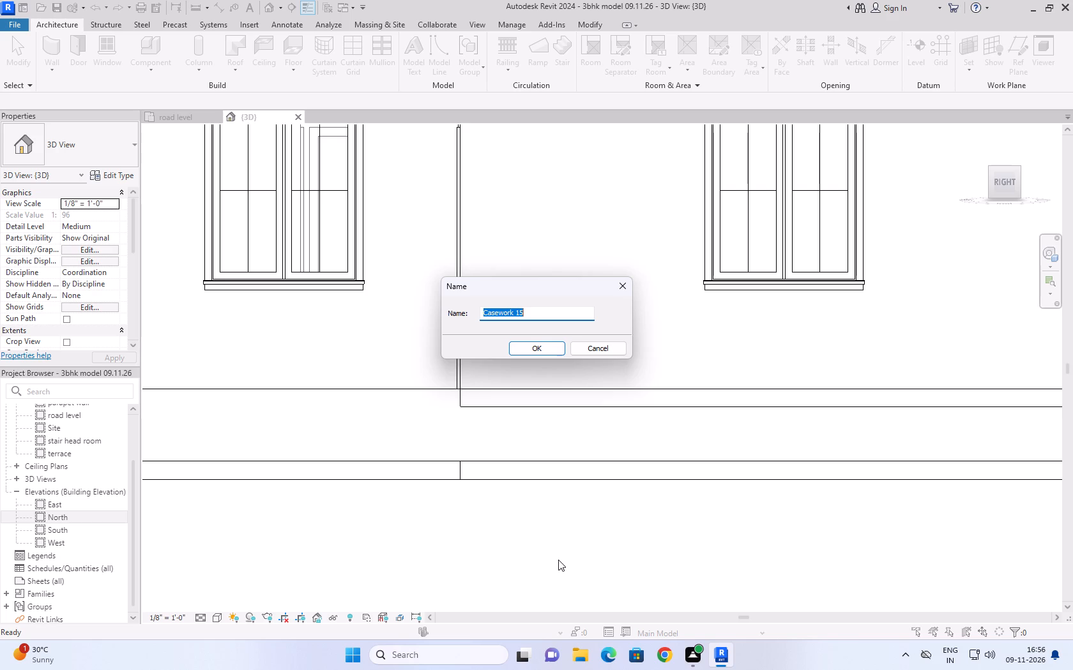
pyautogui.click(526, 349)
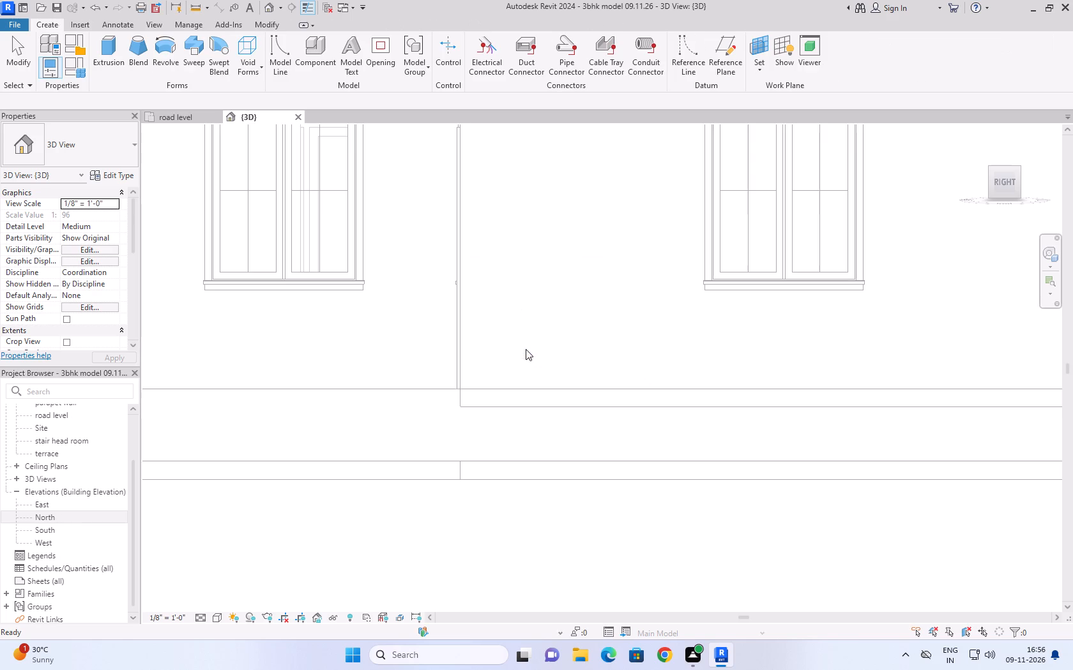
# Set the work plane by picking the face of the 4.5'' plinth wall beside the floor slab's corner.
pyautogui.click(752, 44)
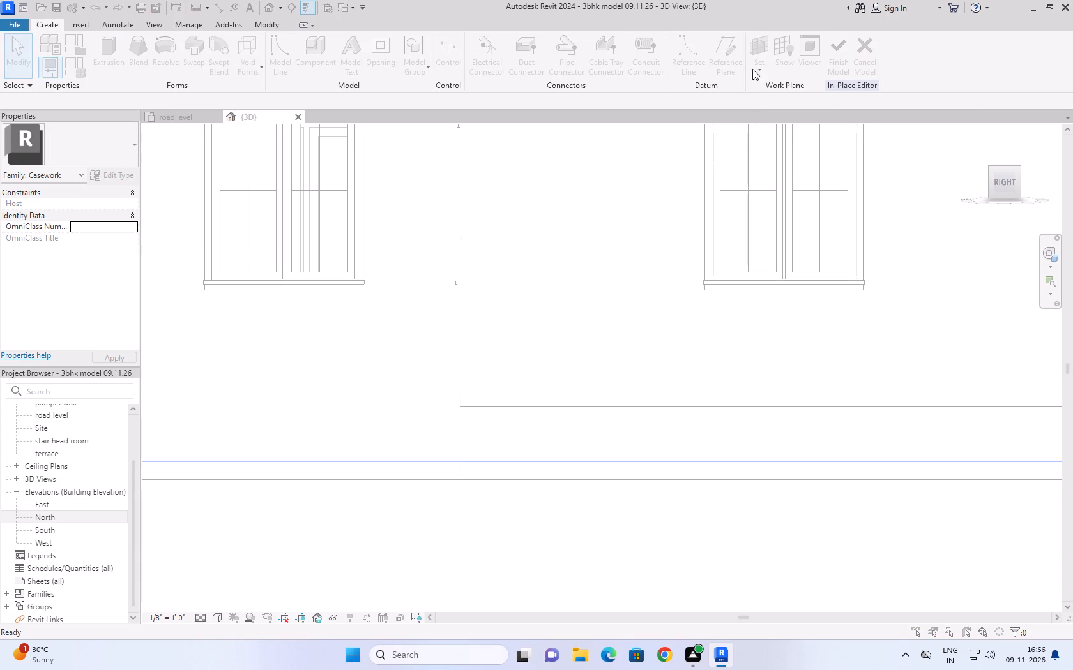
pyautogui.click(449, 341)
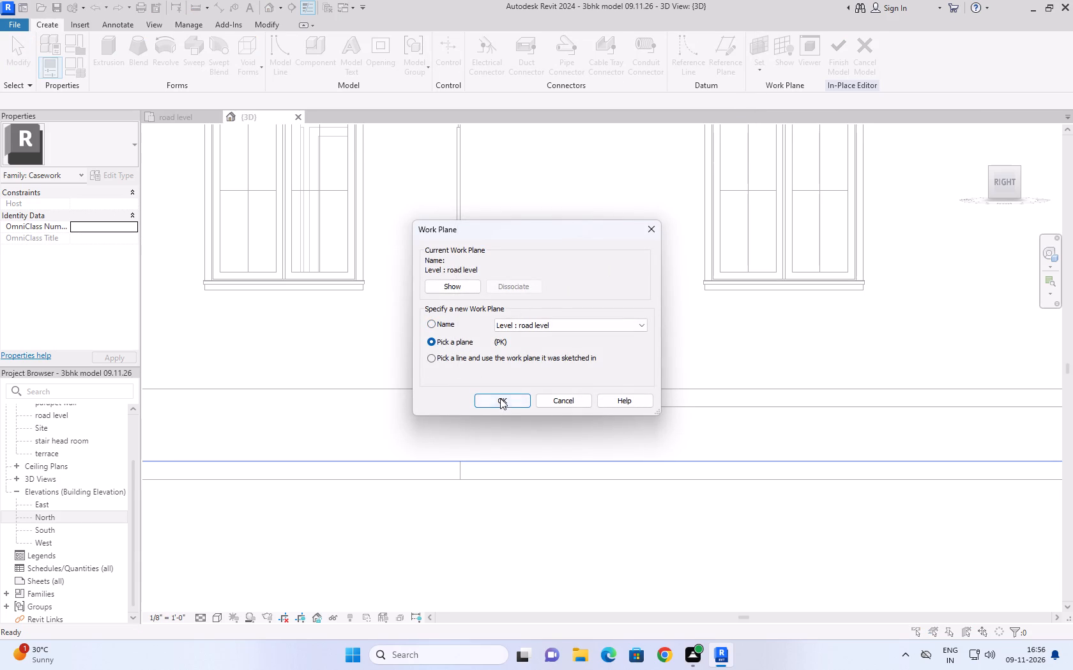
pyautogui.click(501, 400)
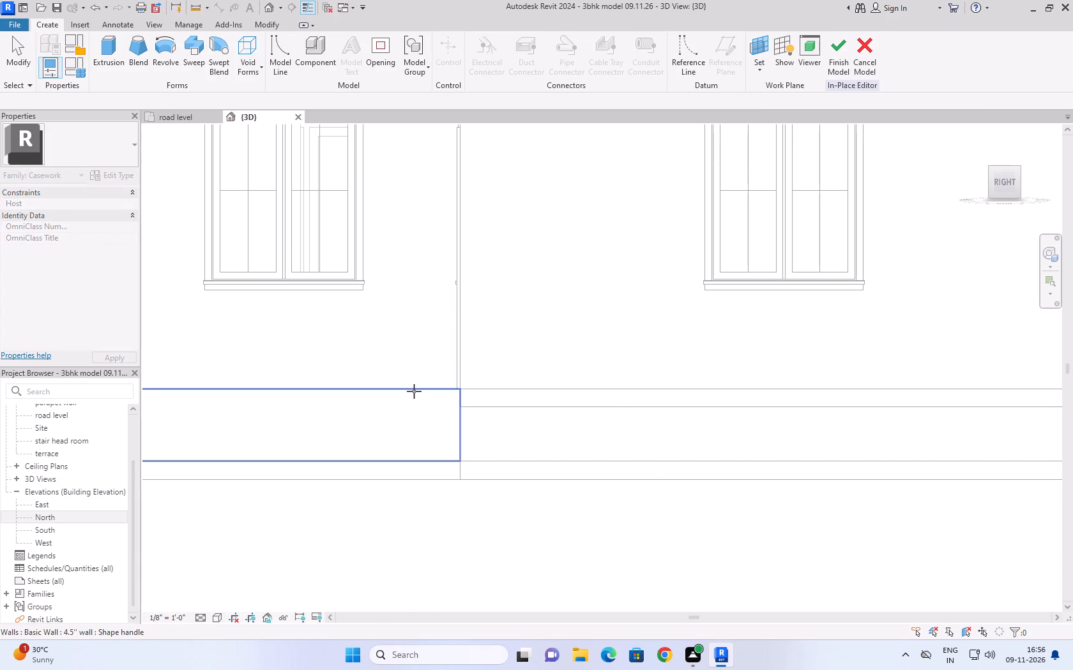
pyautogui.click(414, 391)
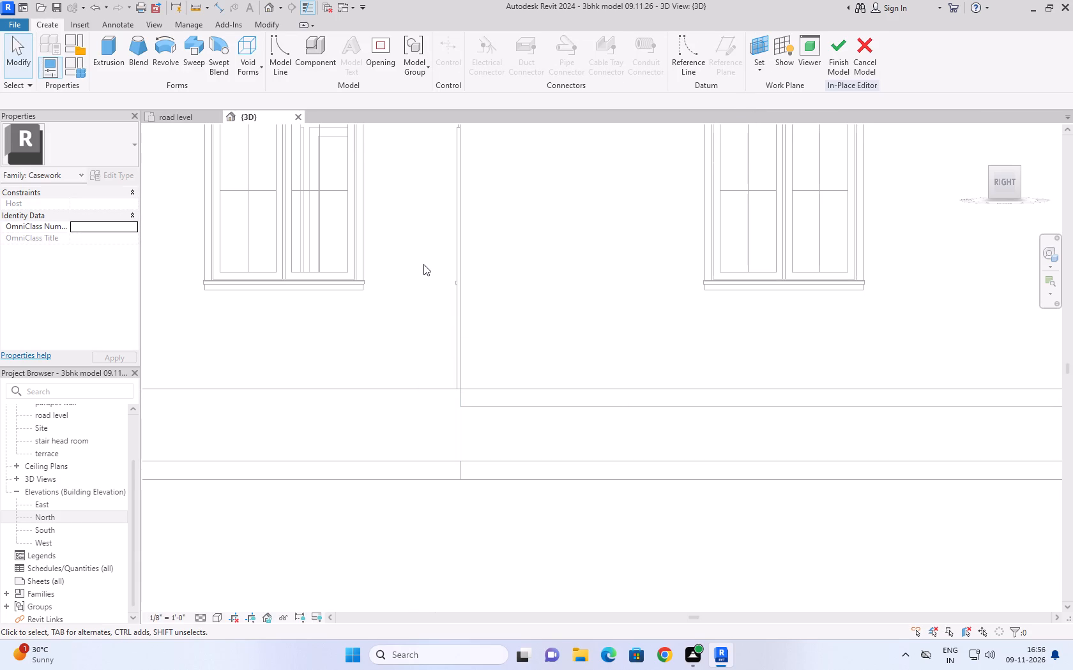
# Start an extrusion and sketch steps descending from the slab's upper corner: 6'' down, 11'' outward, 6'' down, 11'' outward, 6'' down.
pyautogui.click(104, 49)
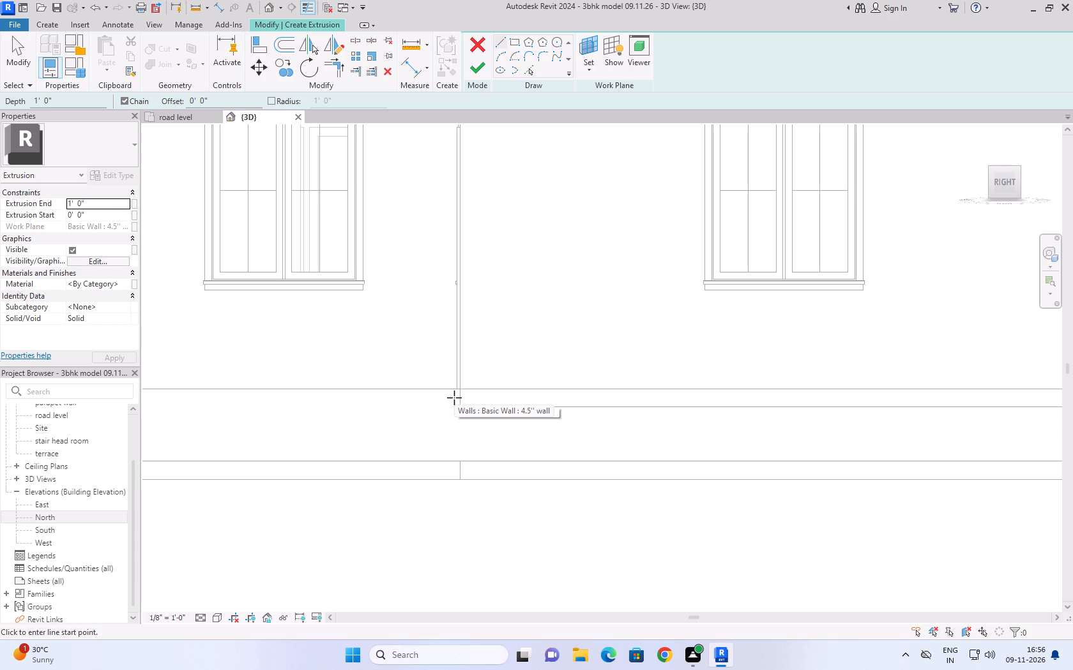
pyautogui.scroll(8, 457, 393)
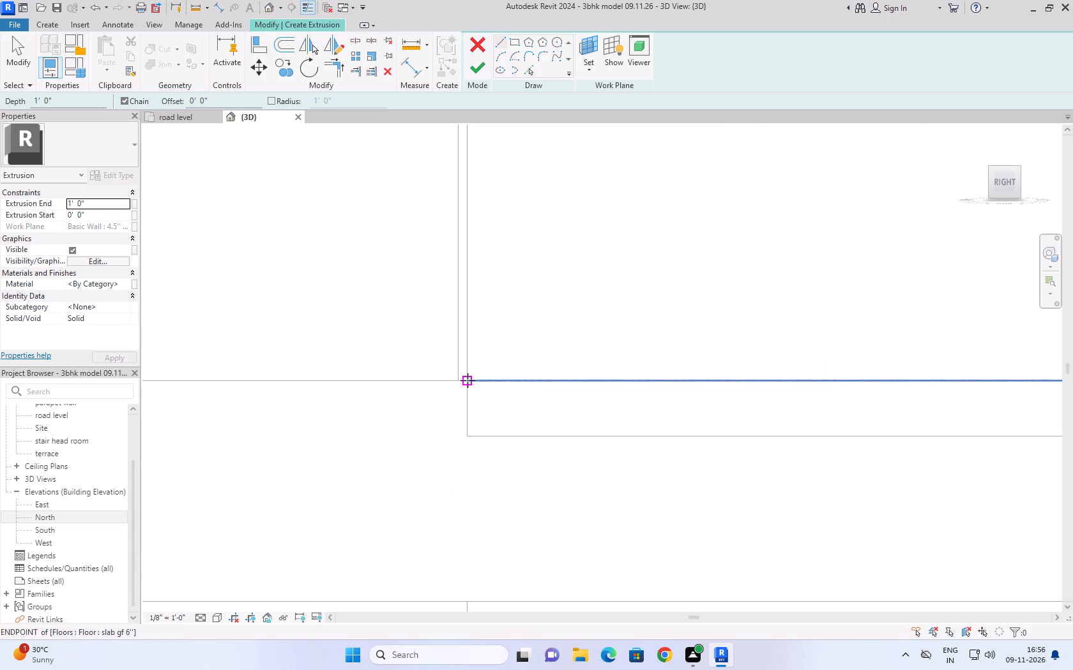
pyautogui.click(467, 380)
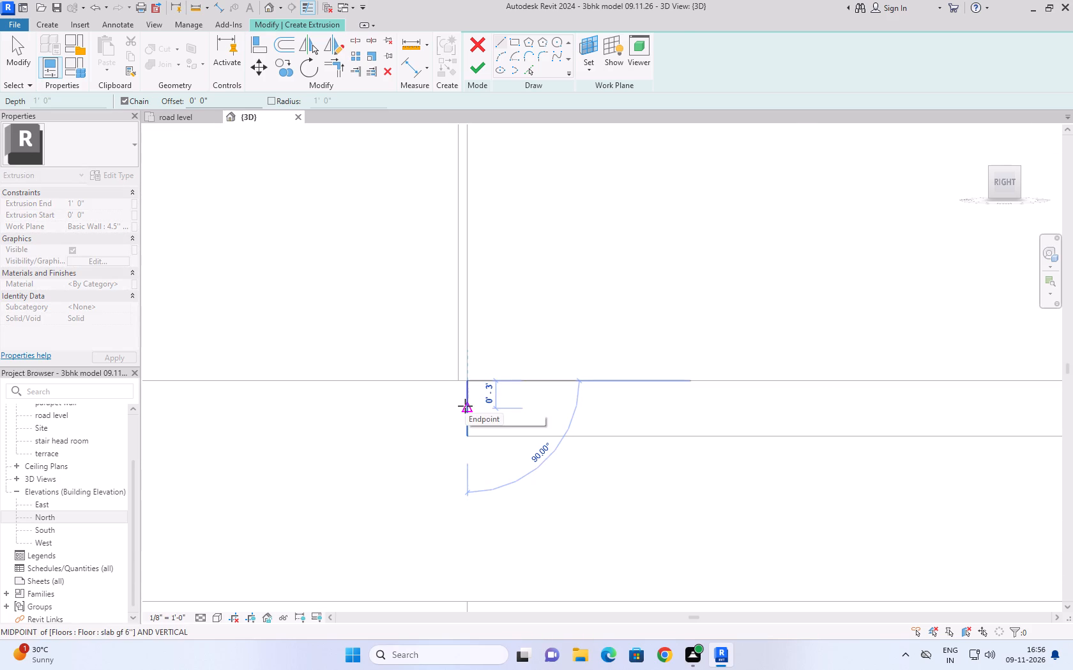
pyautogui.write("6''")
pyautogui.press('Return')
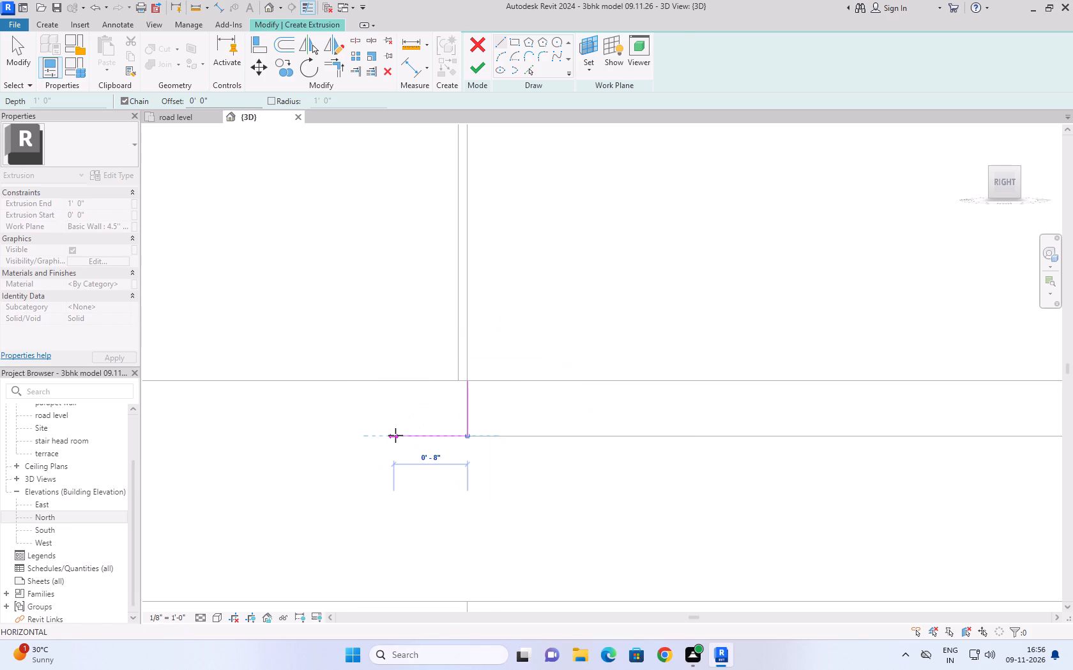
pyautogui.press('1')
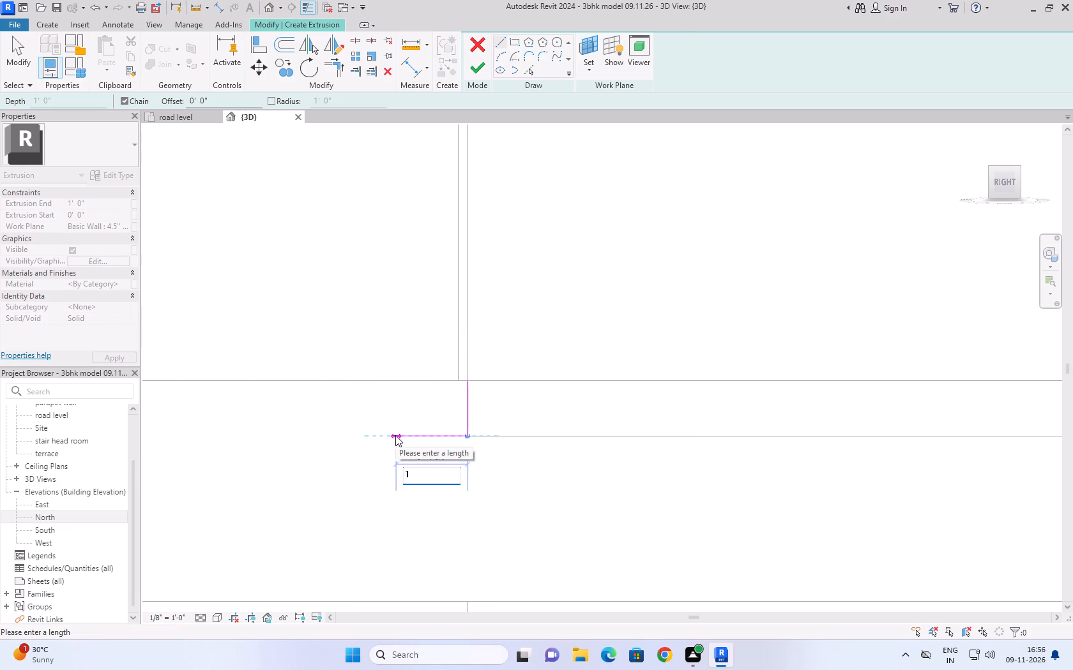
pyautogui.write("1''")
pyautogui.press('Return')
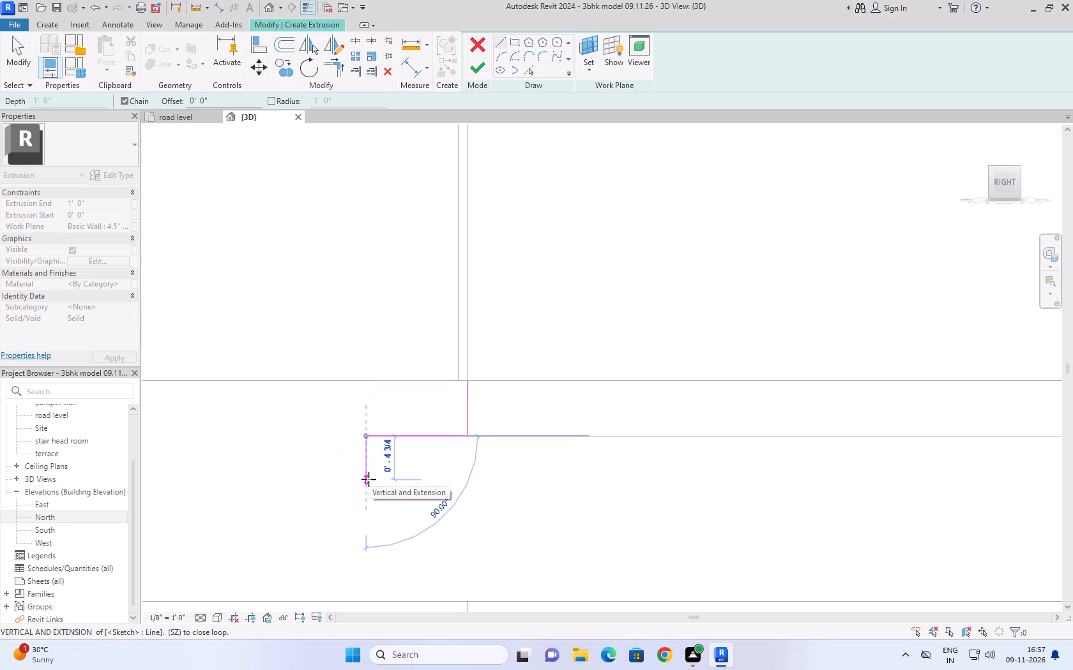
pyautogui.write("6''")
pyautogui.press('Return')
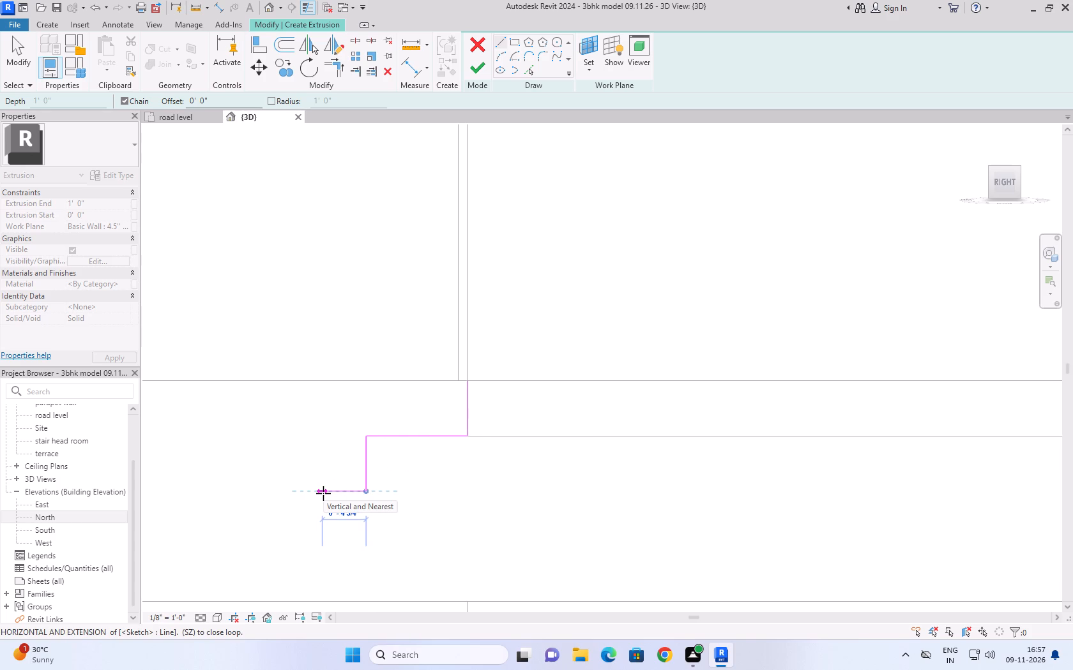
pyautogui.write("11''")
pyautogui.press('Return')
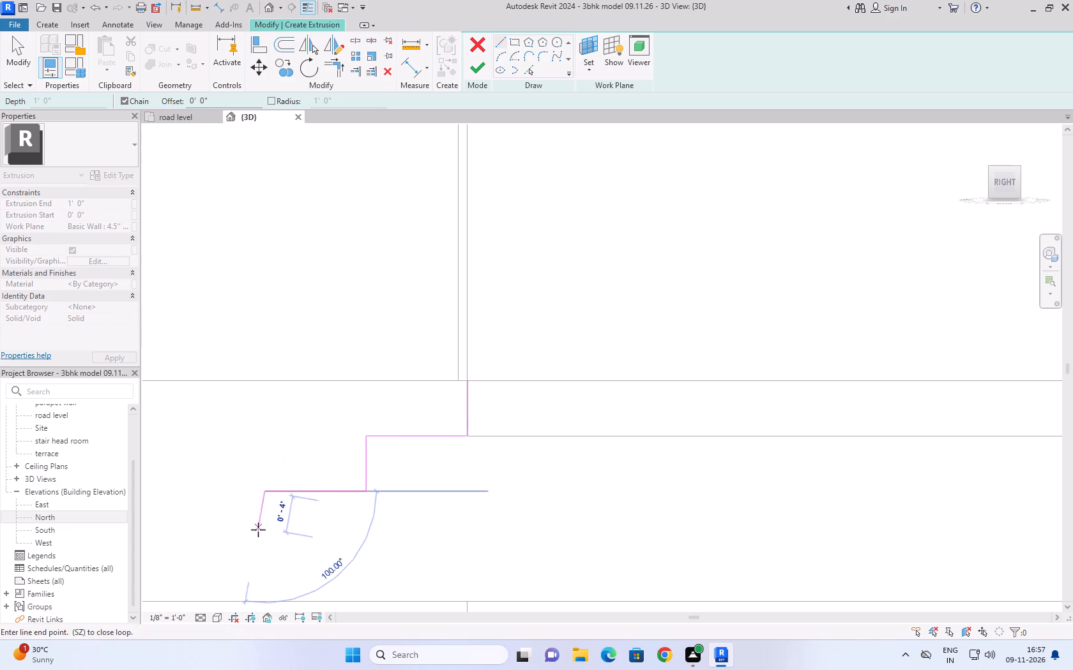
pyautogui.write("6''")
pyautogui.press('Return')
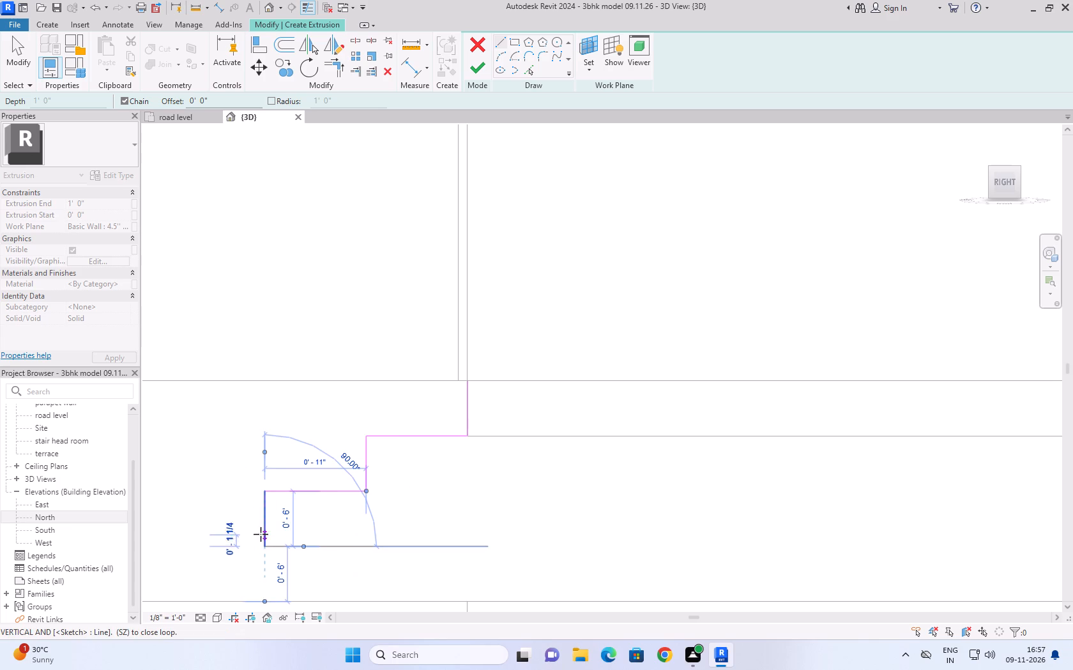
# Add the lowest 11'' tread, drop the profile to the road level, and close it along that level and up to the top tread.
pyautogui.scroll(-7, 273, 526)
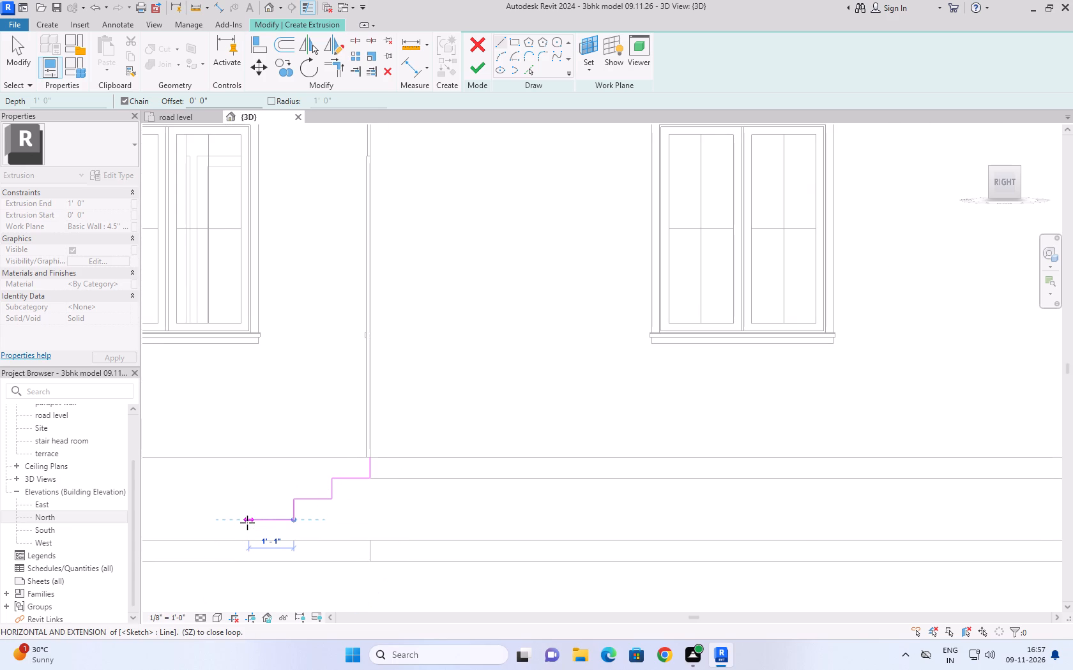
pyautogui.scroll(6, 247, 523)
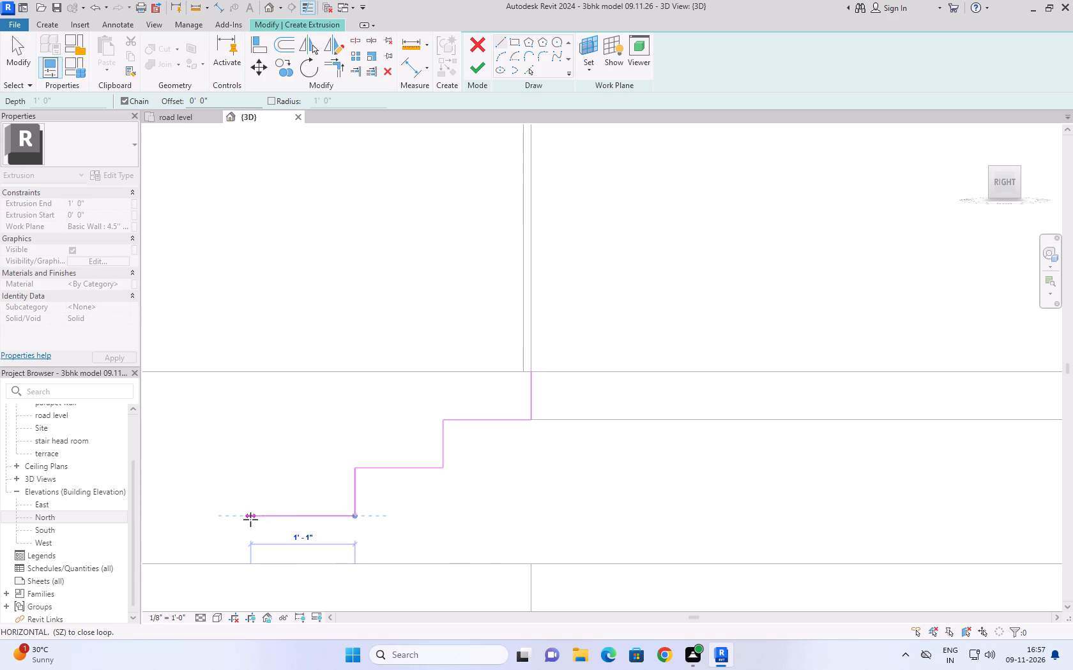
pyautogui.write("11''")
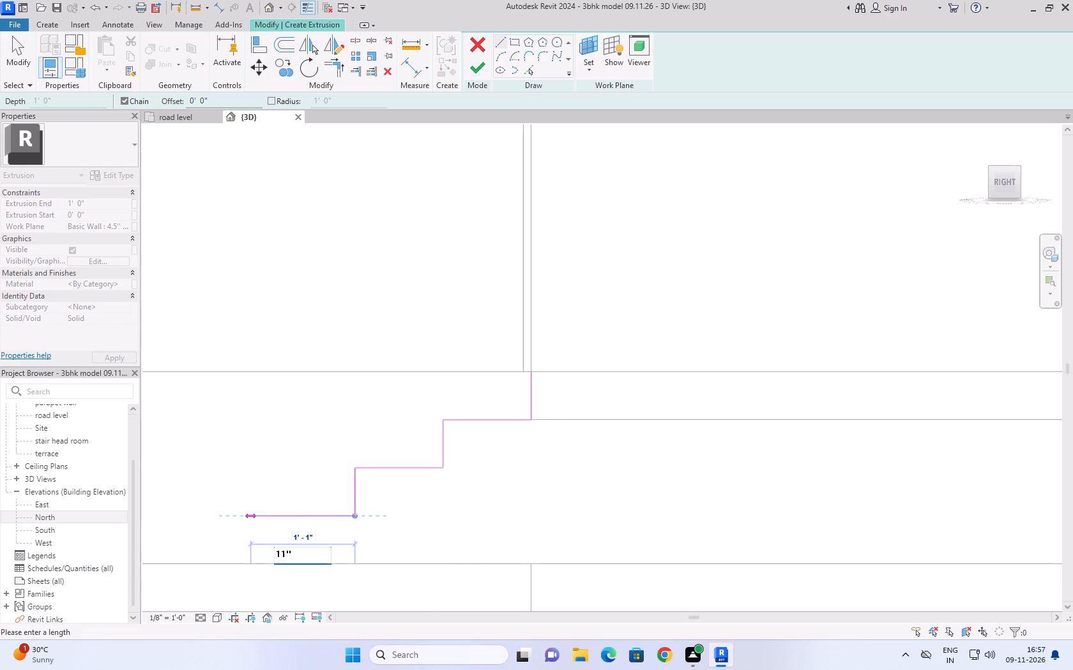
pyautogui.press('Return')
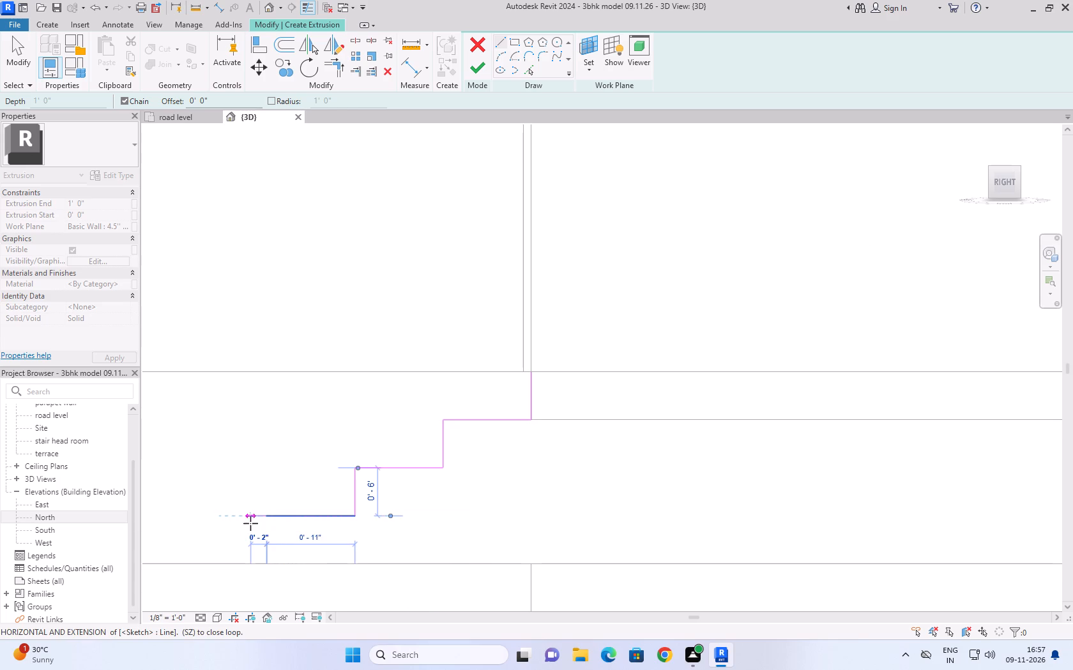
pyautogui.scroll(5, 254, 563)
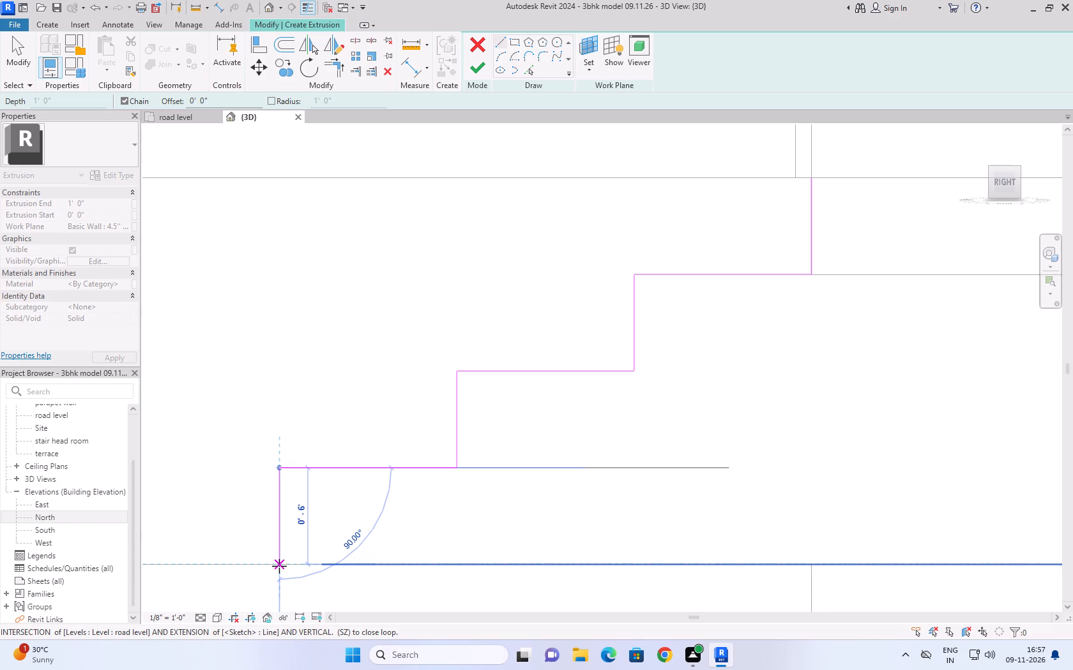
pyautogui.click(279, 566)
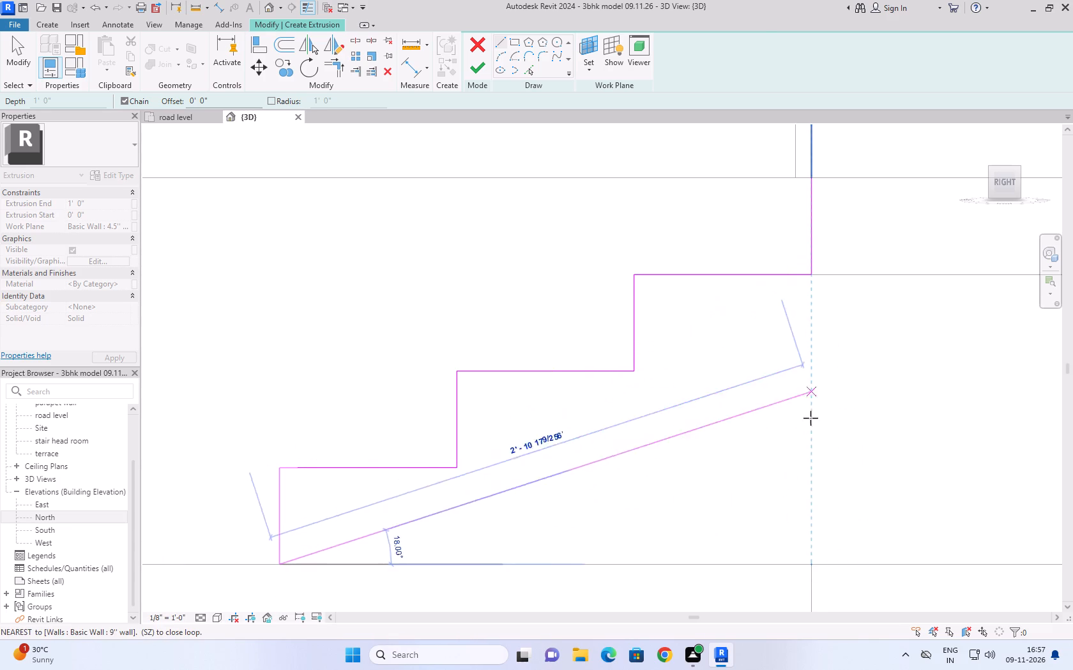
pyautogui.click(810, 565)
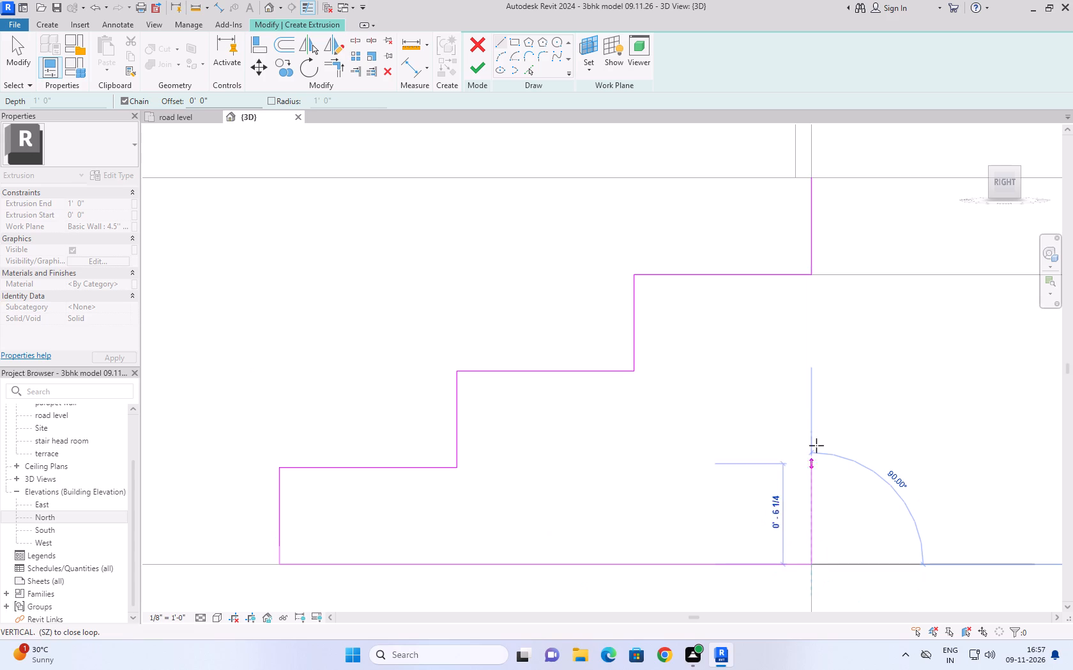
pyautogui.click(813, 274)
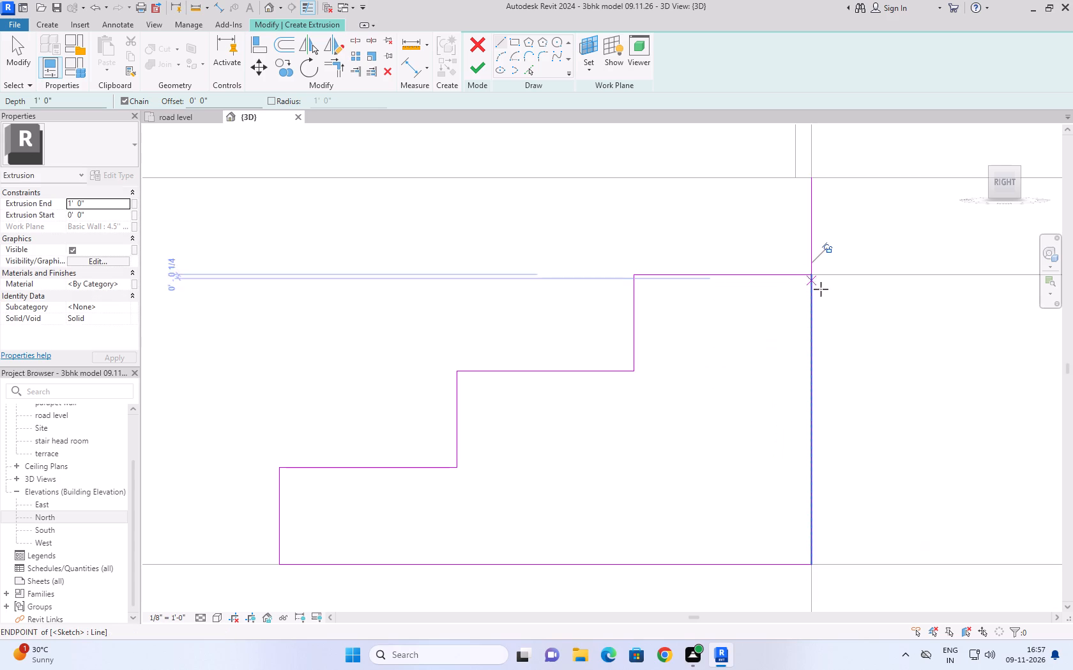
# Delete the extra 6'' vertical sketch line above the top tread.
pyautogui.scroll(-4, 853, 329)
pyautogui.scroll(3, 673, 394)
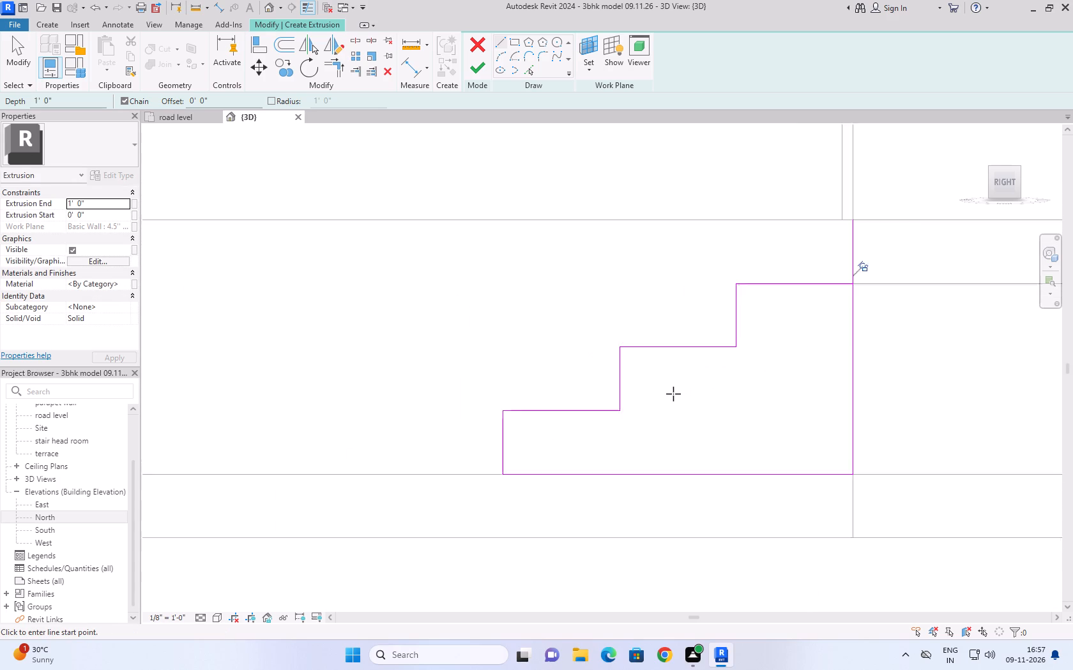
pyautogui.scroll(1, 673, 394)
pyautogui.moveTo(745, 355); pyautogui.dragTo(321, 392, button='middle')
pyautogui.press('Escape')
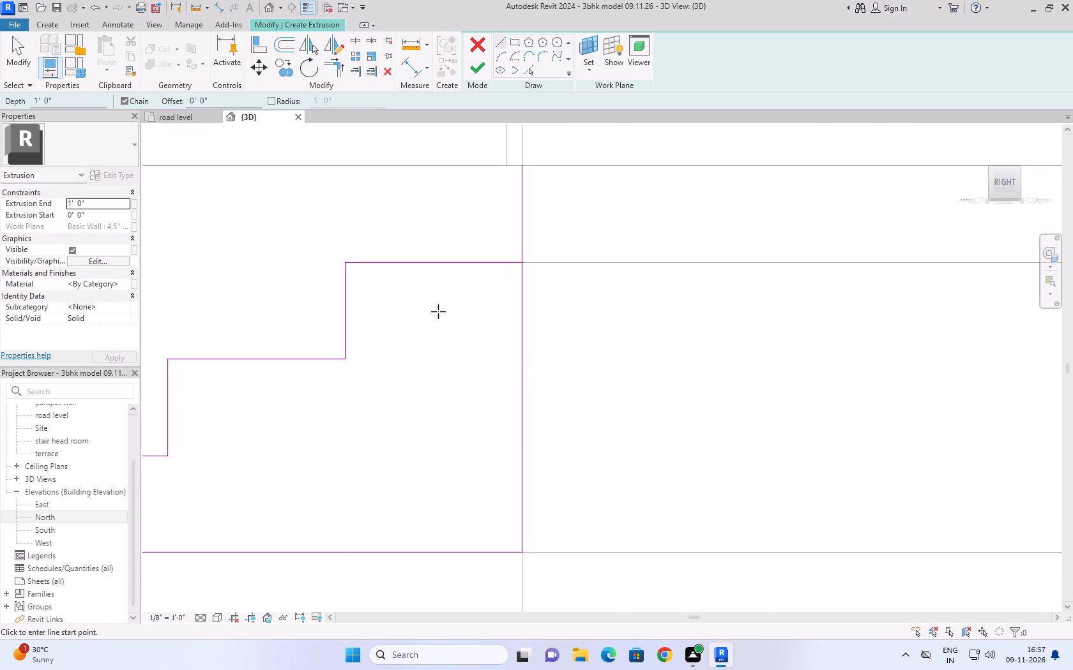
pyautogui.press('Escape')
pyautogui.click(522, 206)
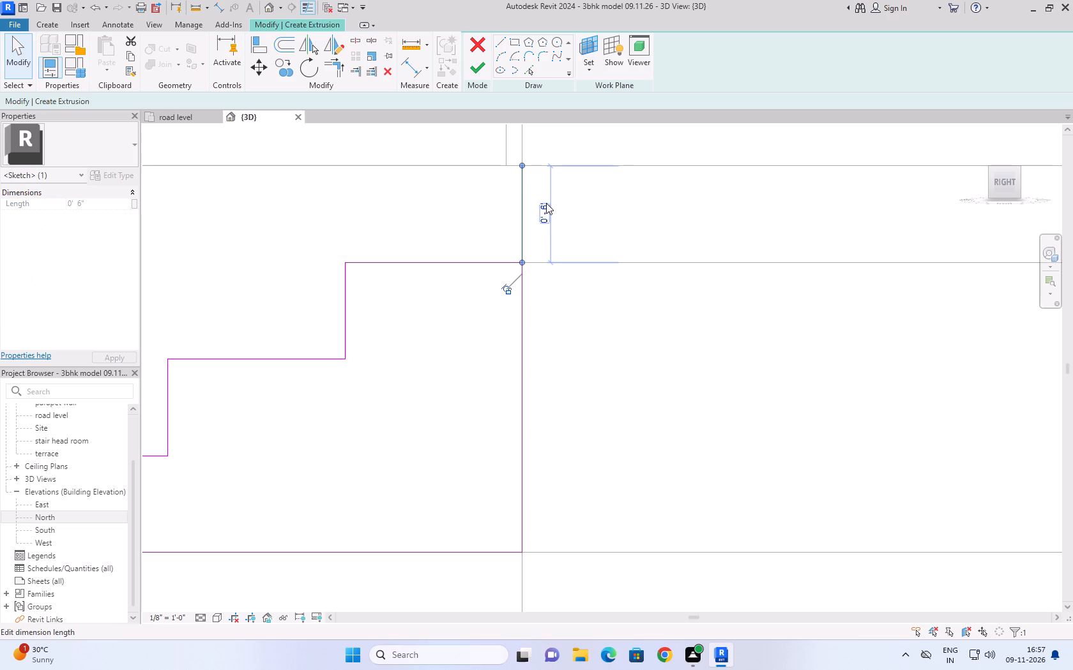
pyautogui.press('Delete')
# Finish the stepped extrusion sketch and complete the in-place casework model.
pyautogui.scroll(-3, 569, 349)
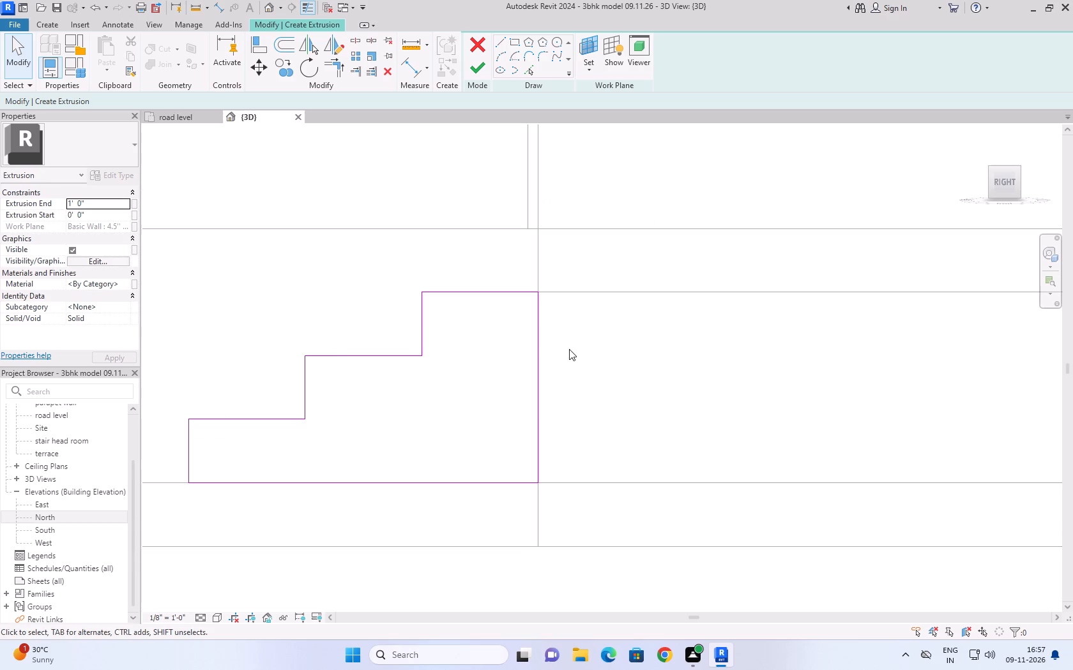
pyautogui.scroll(-2, 569, 349)
pyautogui.click(479, 70)
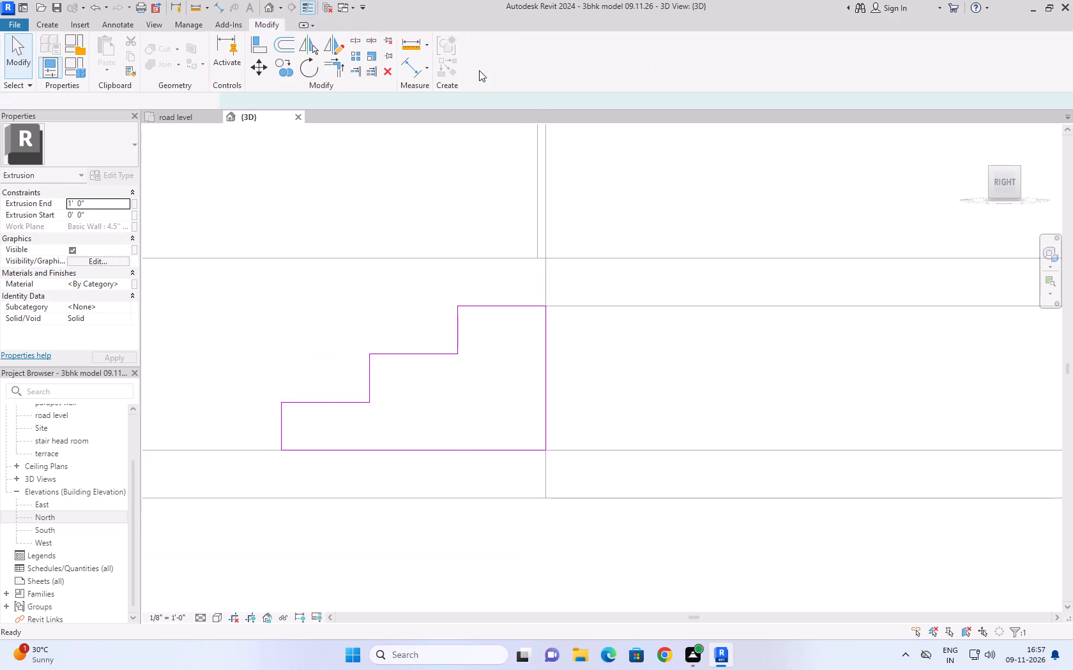
pyautogui.click(688, 41)
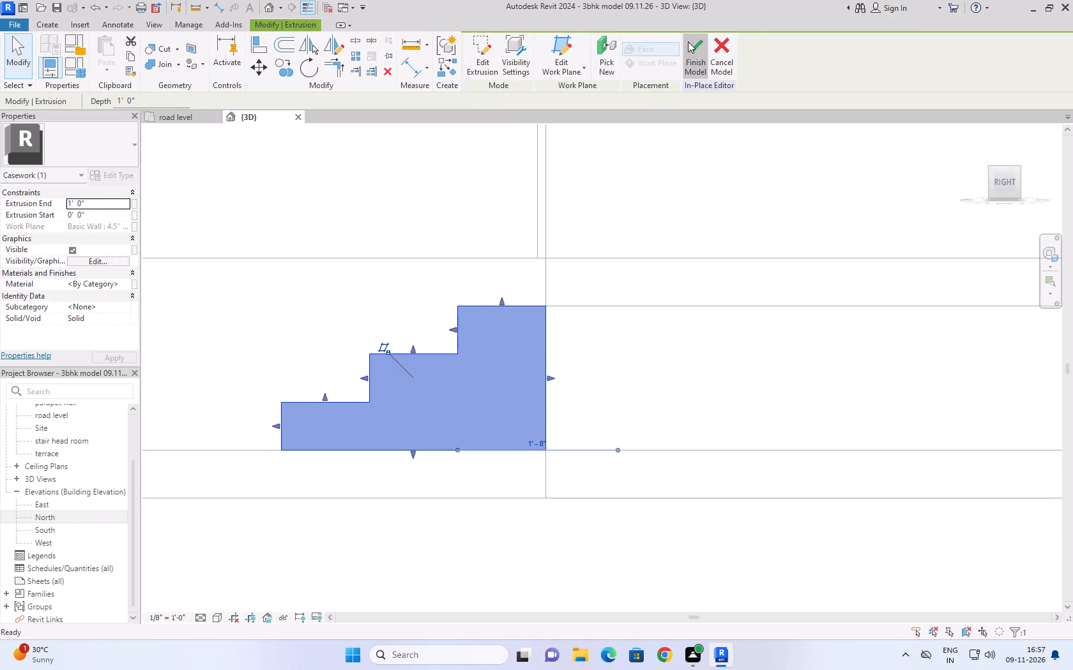
# Stretch the stepped casework along the house front, below the door, until it reaches the projecting room's side wall.
pyautogui.click(976, 130)
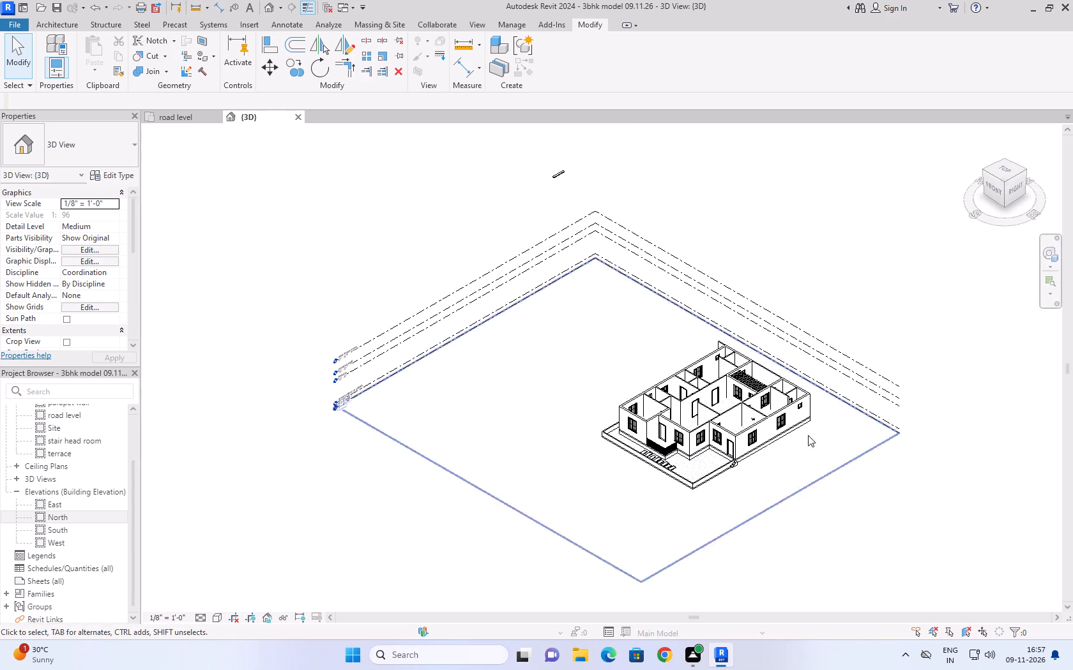
pyautogui.scroll(-1, 658, 490)
pyautogui.scroll(14, 739, 470)
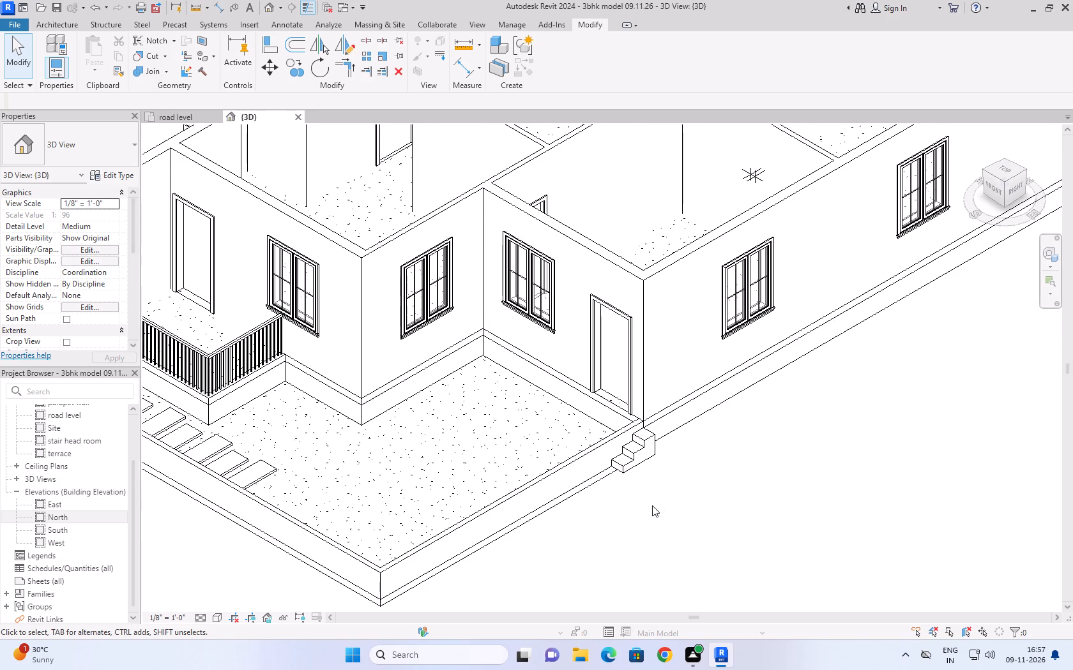
pyautogui.scroll(1, 652, 505)
pyautogui.keyDown('shift'); pyautogui.moveTo(652, 505); pyautogui.dragTo(769, 480, button='middle'); pyautogui.keyUp('shift')
pyautogui.scroll(-10, 769, 364)
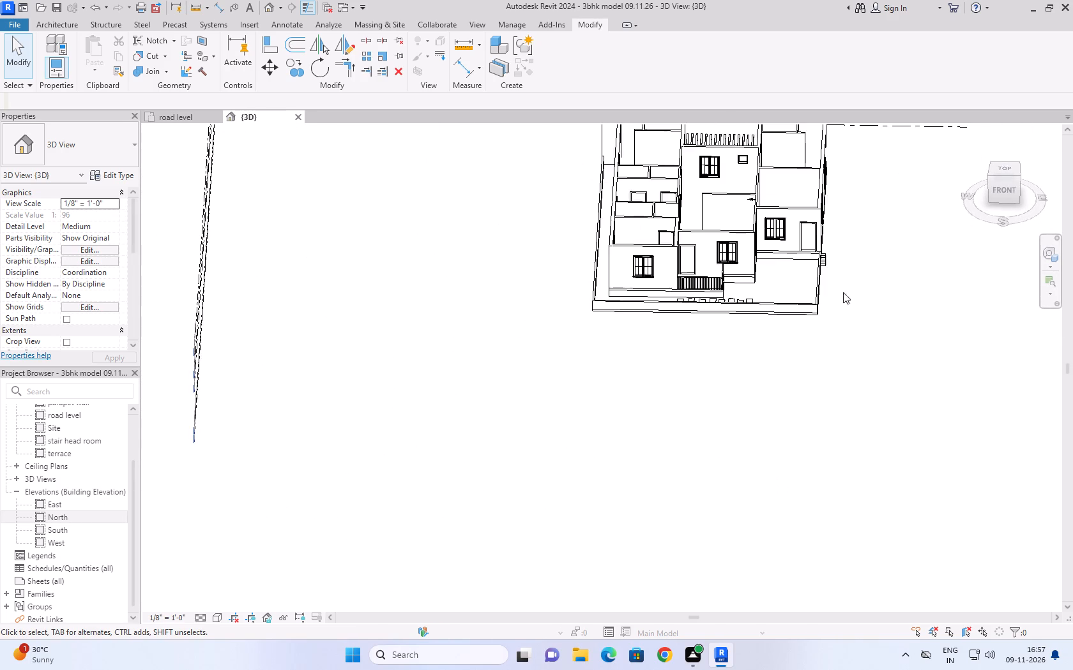
pyautogui.scroll(1, 849, 276)
pyautogui.moveTo(849, 275); pyautogui.dragTo(805, 454, button='middle')
pyautogui.scroll(9, 801, 447)
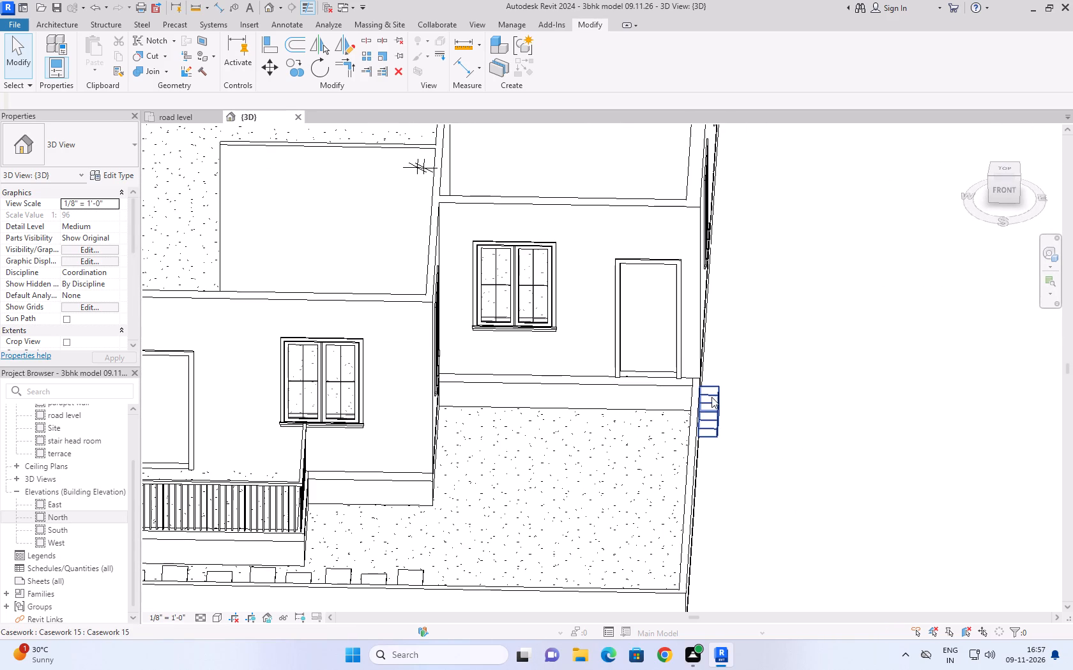
pyautogui.click(712, 397)
pyautogui.moveTo(696, 409); pyautogui.dragTo(429, 410)
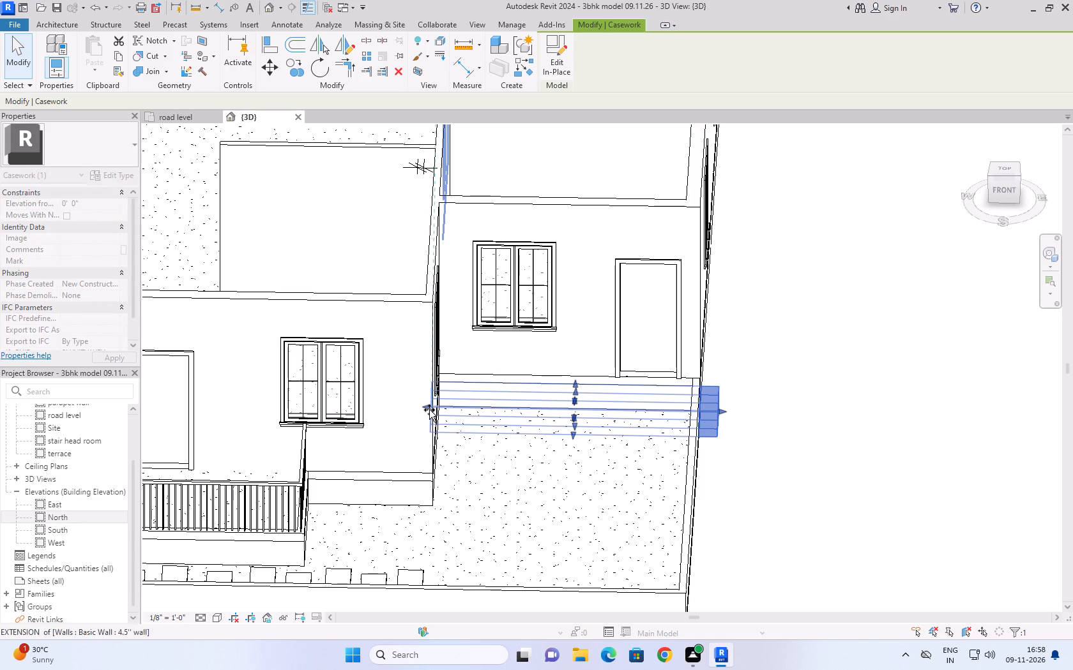
pyautogui.moveTo(429, 410); pyautogui.dragTo(444, 408)
# In a wireframe front view, extend the steps' inner end to meet the face of the projecting room's wall.
pyautogui.click(1005, 192)
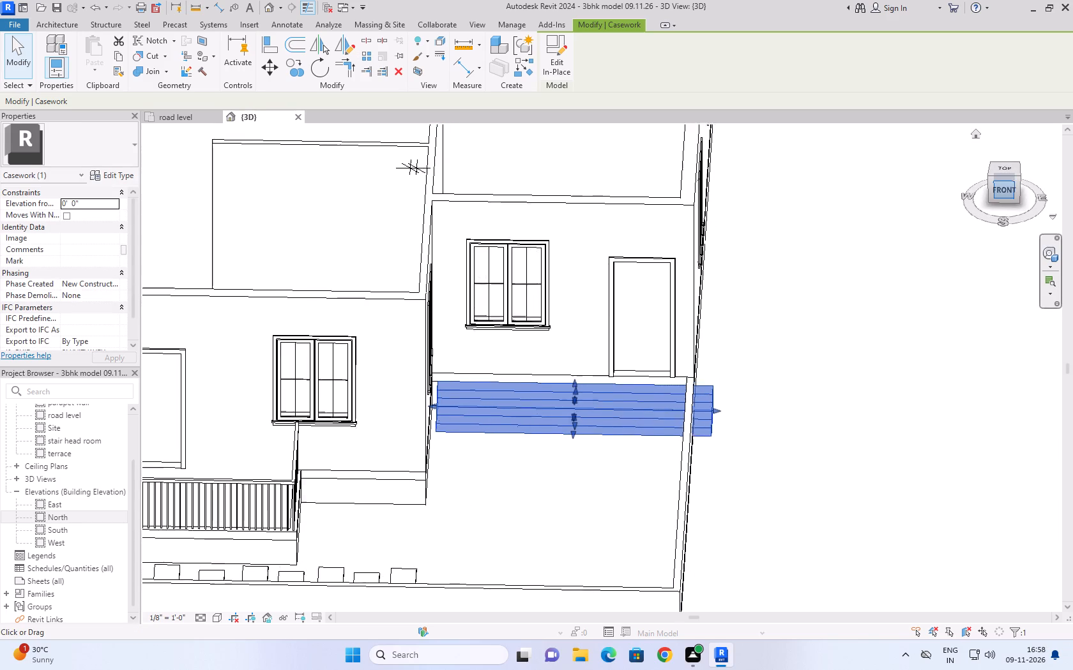
pyautogui.scroll(-2, 828, 415)
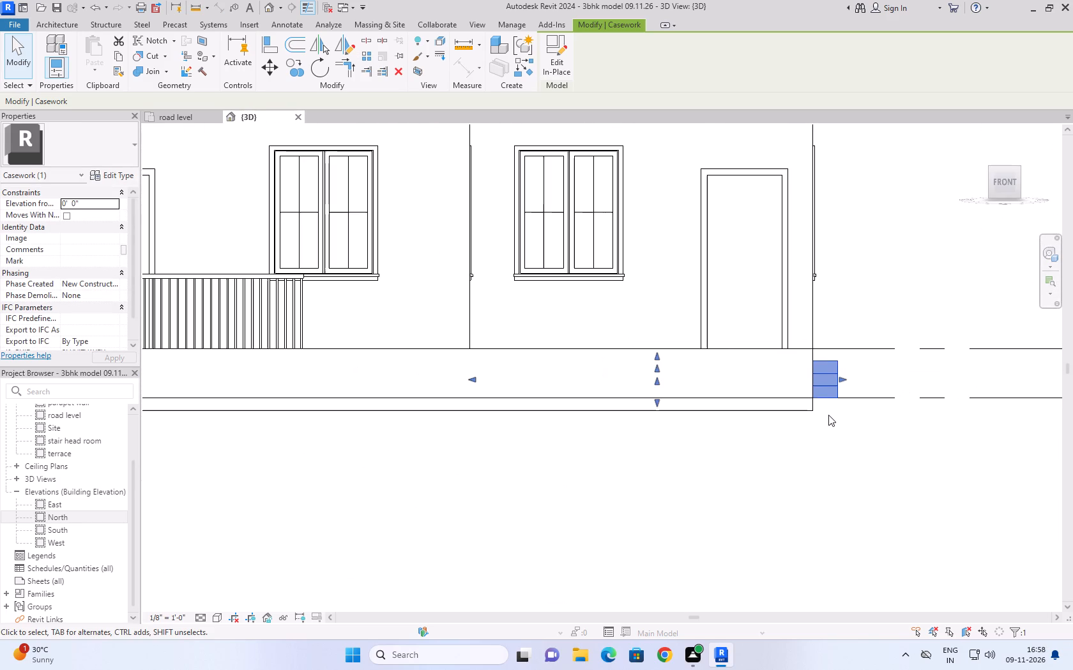
pyautogui.scroll(1, 483, 375)
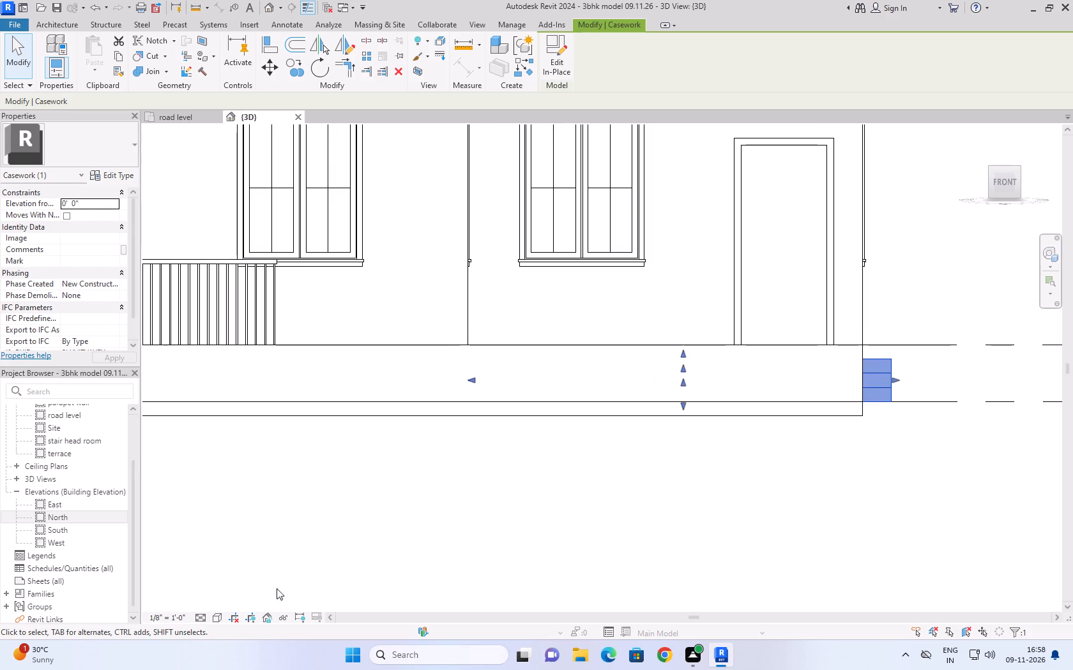
pyautogui.click(220, 620)
pyautogui.click(250, 540)
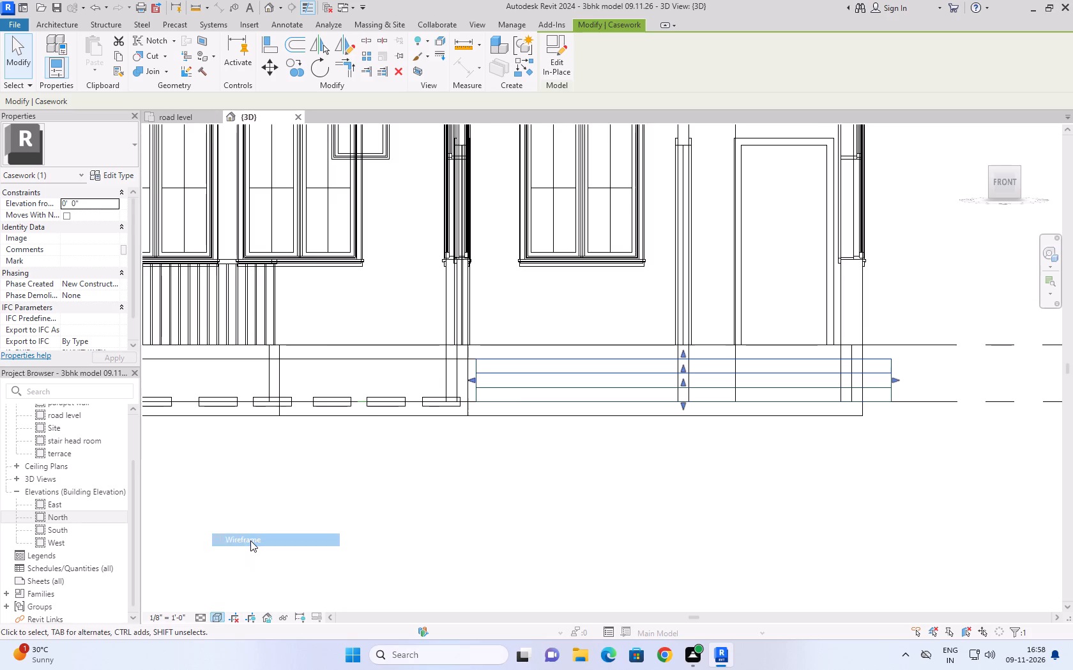
pyautogui.scroll(6, 477, 382)
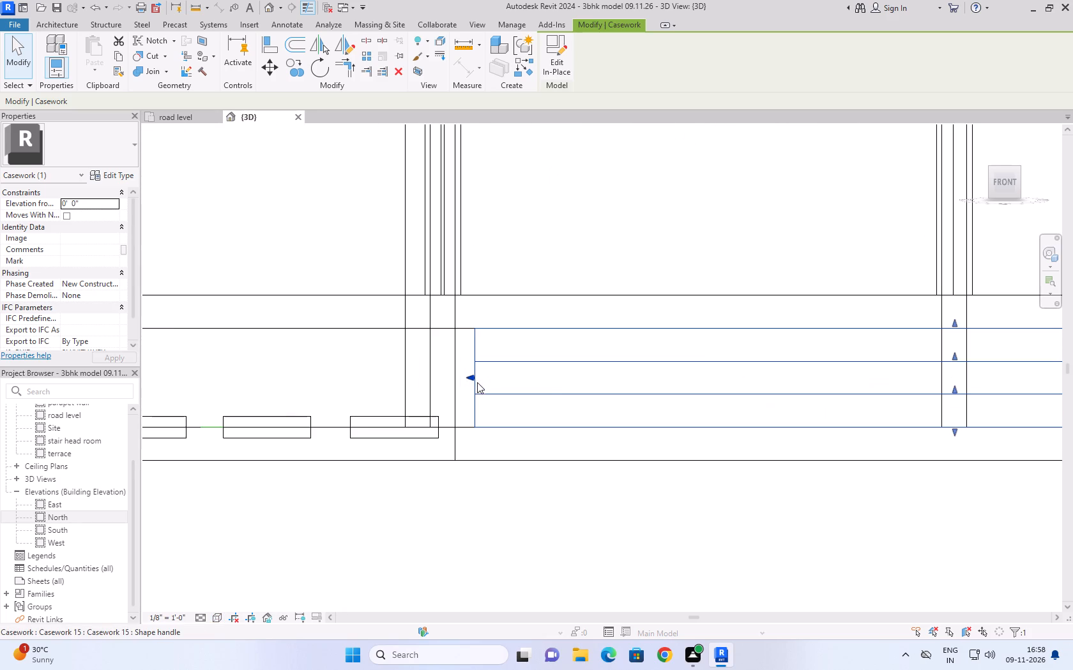
pyautogui.moveTo(470, 378); pyautogui.dragTo(457, 378)
# Pull the steps' outer end back to the inner face of the side boundary wall.
pyautogui.scroll(-10, 494, 489)
pyautogui.scroll(5, 807, 457)
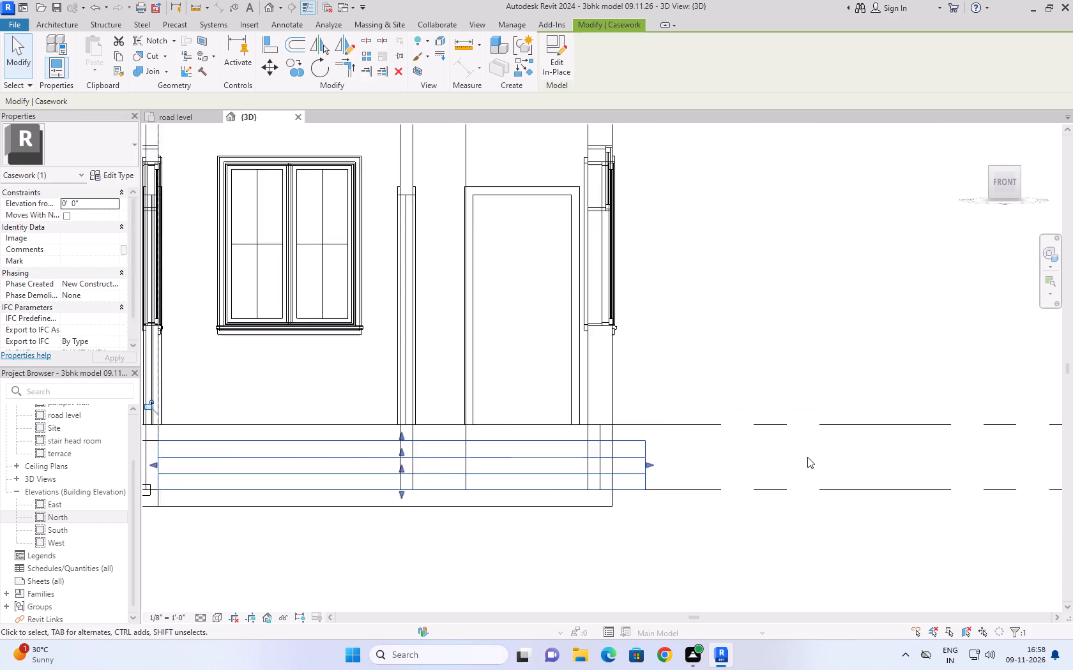
pyautogui.scroll(2, 807, 457)
pyautogui.moveTo(600, 468); pyautogui.dragTo(543, 464)
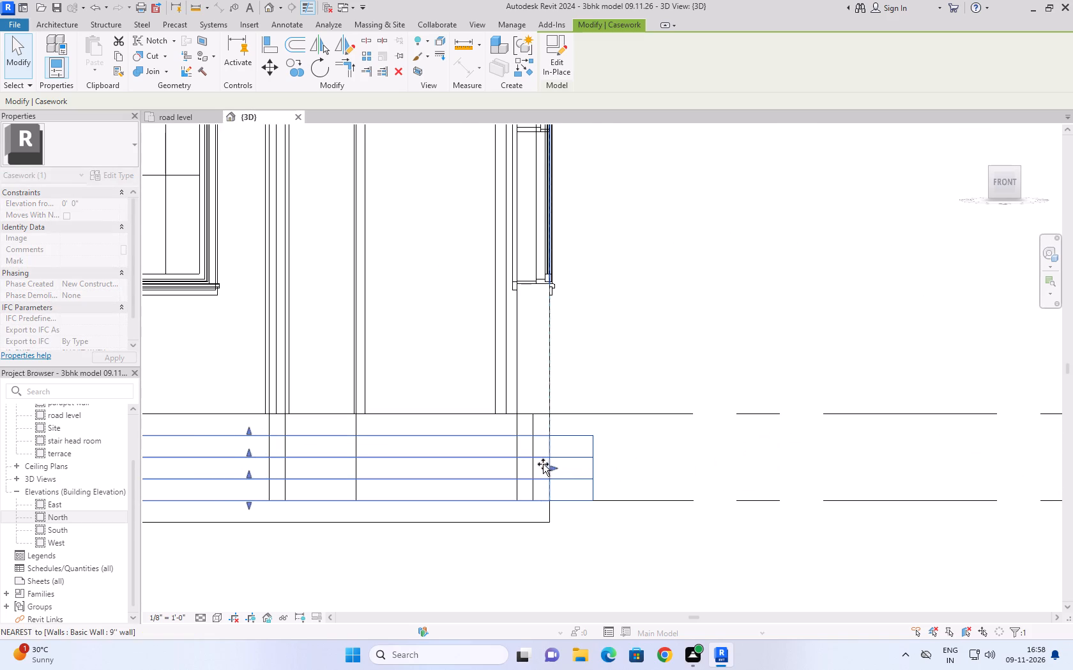
pyautogui.moveTo(543, 464); pyautogui.dragTo(534, 463)
pyautogui.click(636, 459)
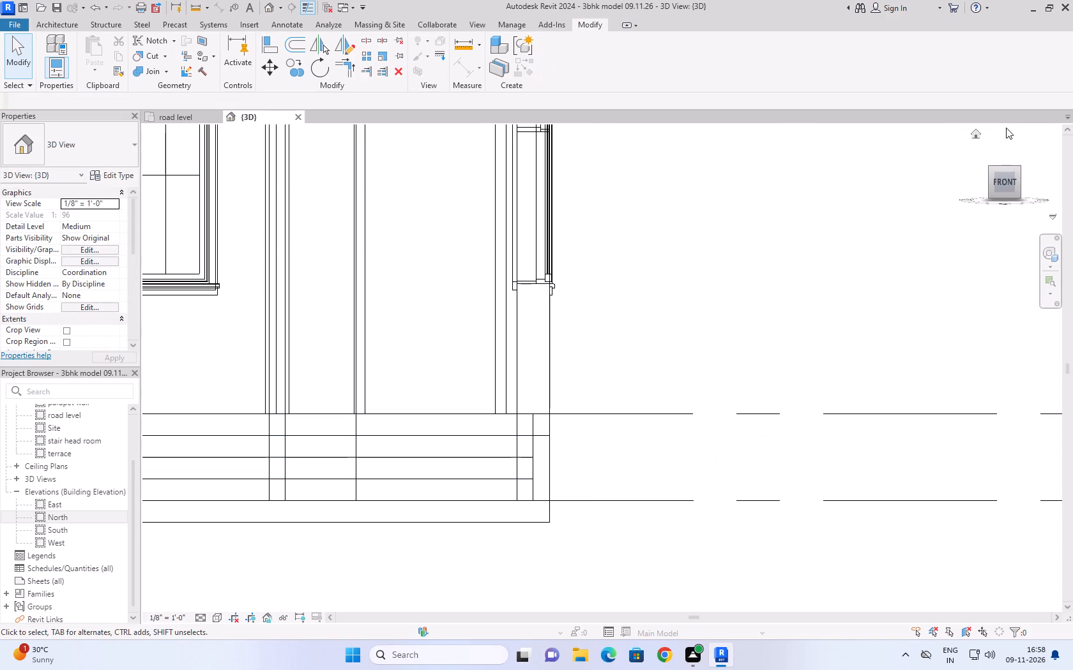
# Return to the isometric home view and change the visual style from wireframe to a realistic textured display.
pyautogui.click(978, 133)
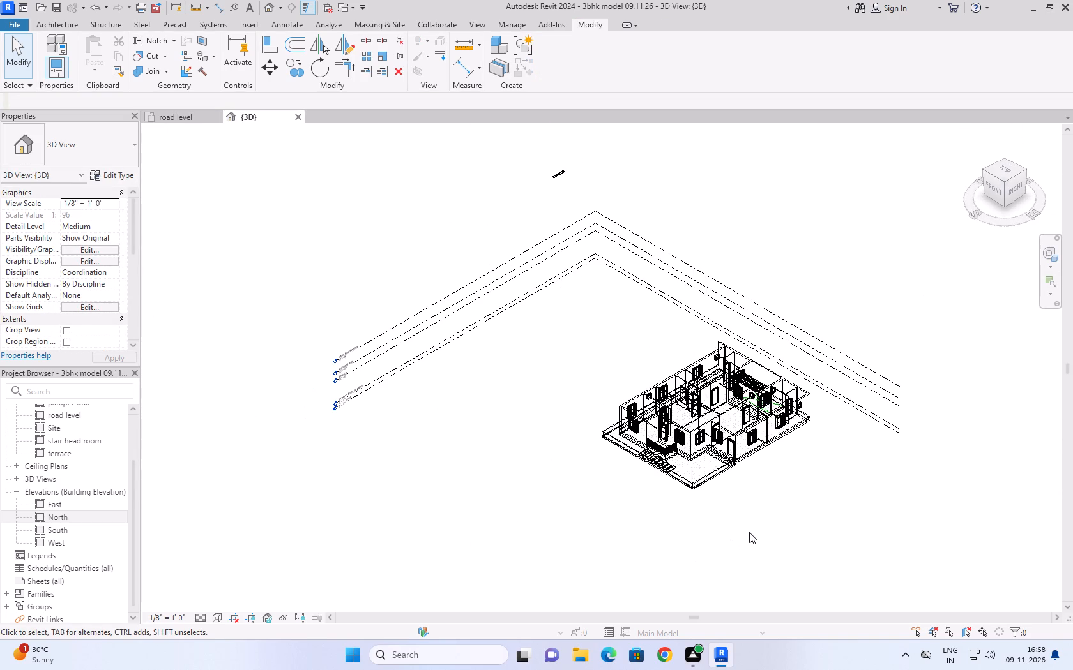
pyautogui.scroll(6, 750, 532)
pyautogui.click(744, 426)
pyautogui.scroll(1, 747, 421)
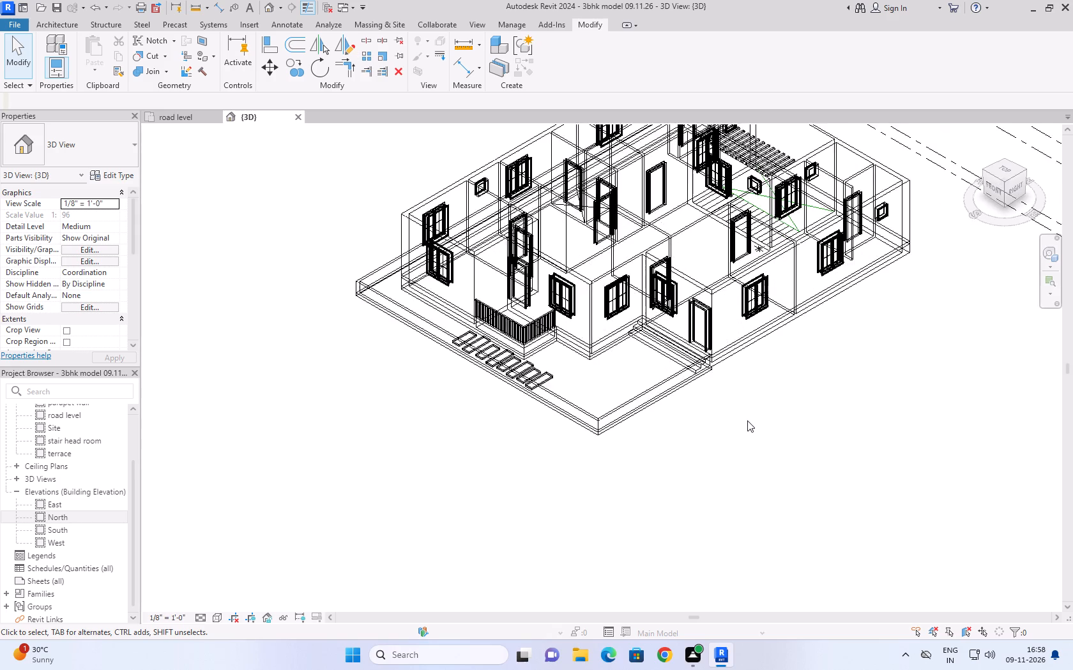
pyautogui.scroll(3, 747, 421)
pyautogui.click(747, 421)
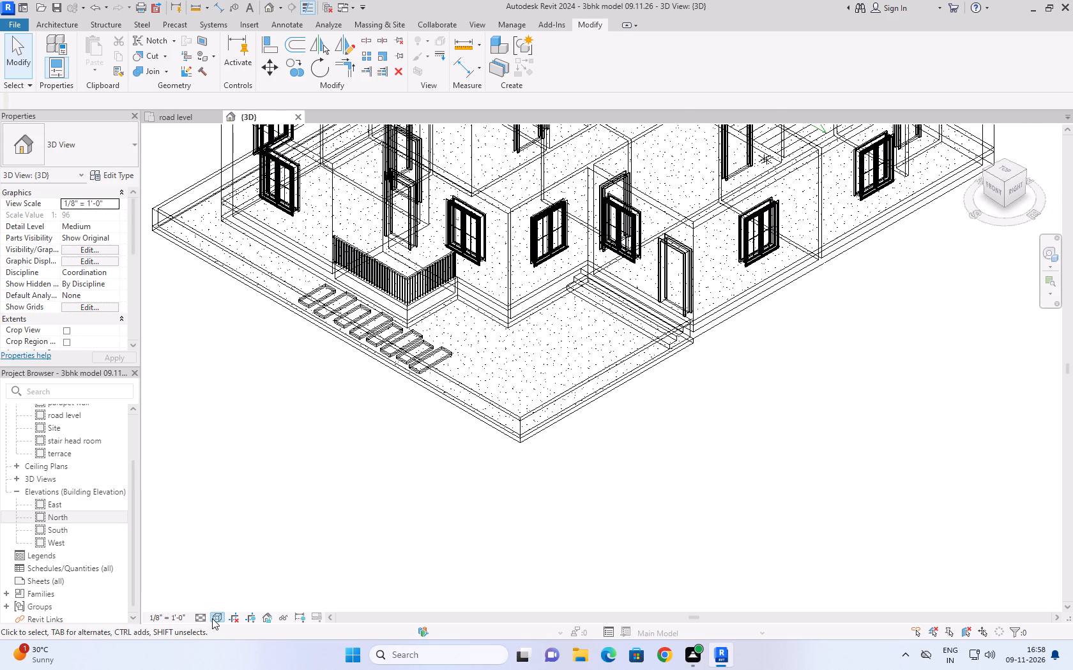
pyautogui.click(212, 618)
pyautogui.click(234, 601)
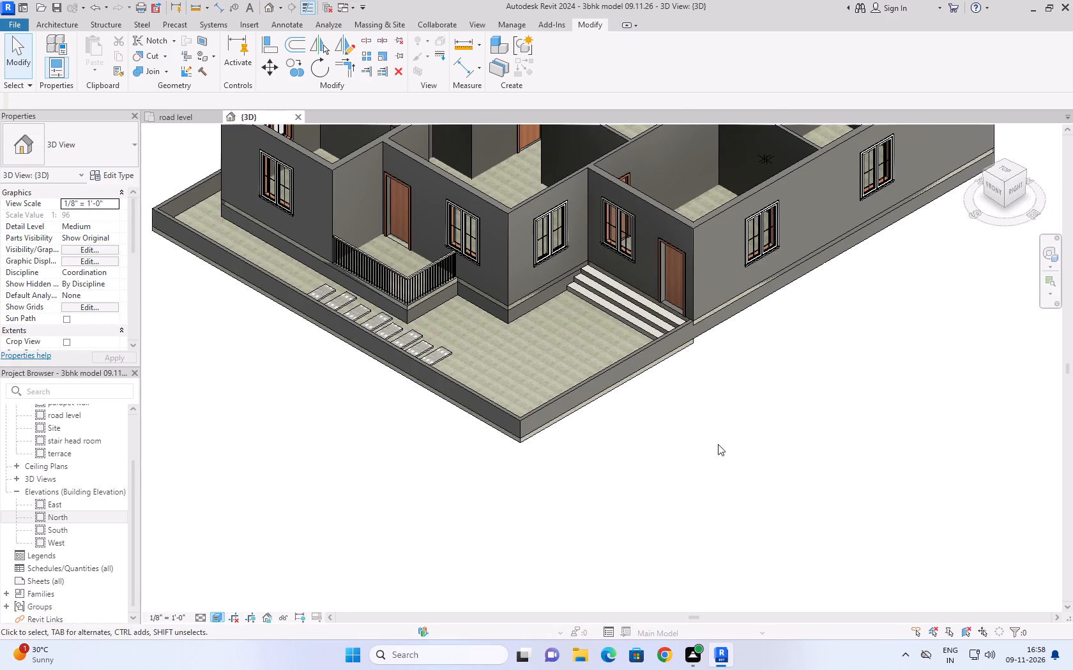
# Examine the entrance steps, the stepping-stone slabs and the porch railing from several angles in the 3D view.
pyautogui.scroll(-1, 717, 428)
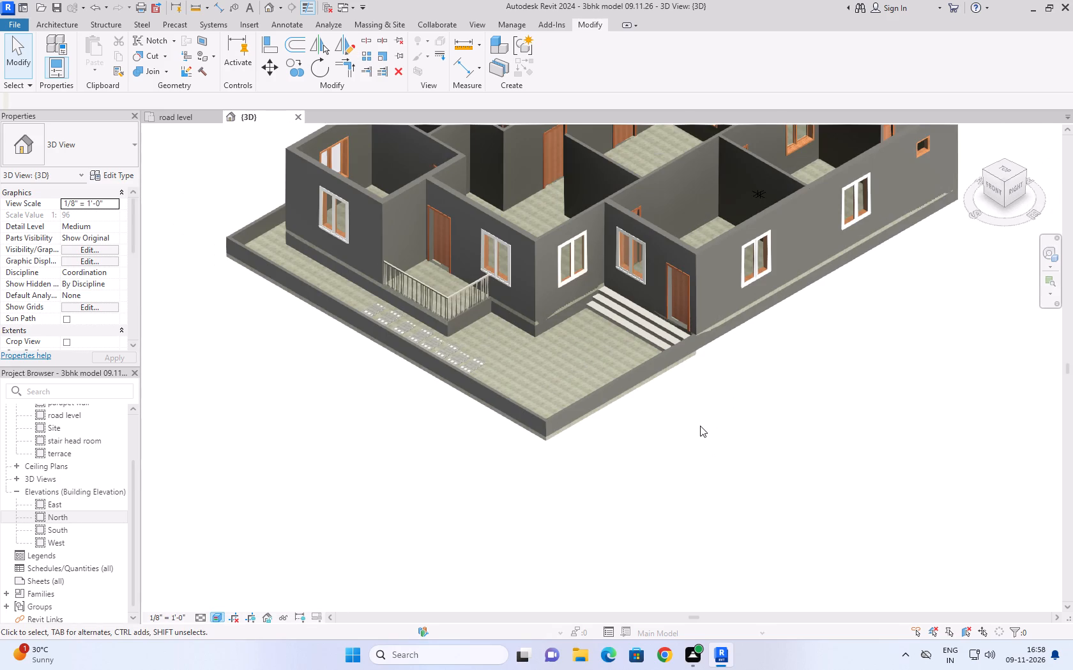
pyautogui.scroll(7, 683, 324)
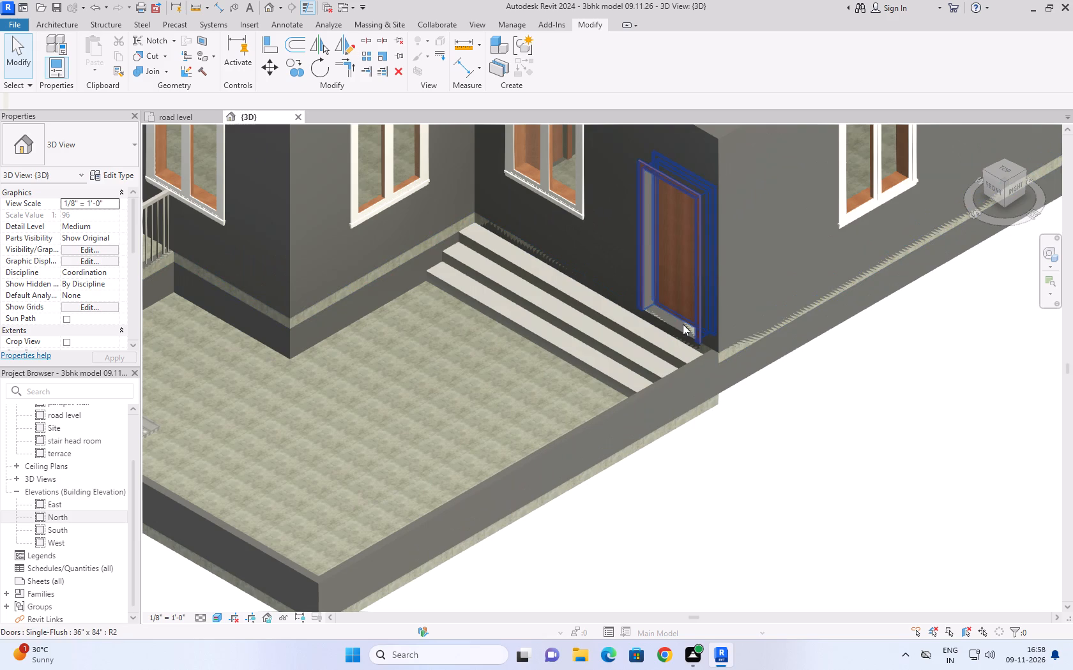
pyautogui.scroll(-5, 515, 269)
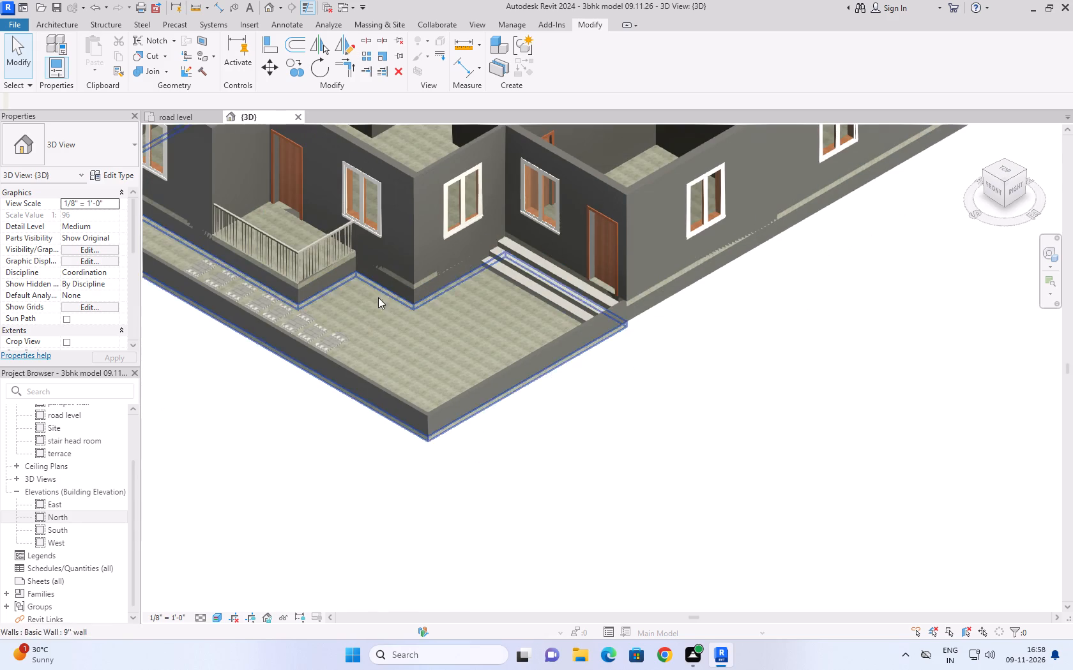
pyautogui.scroll(4, 307, 375)
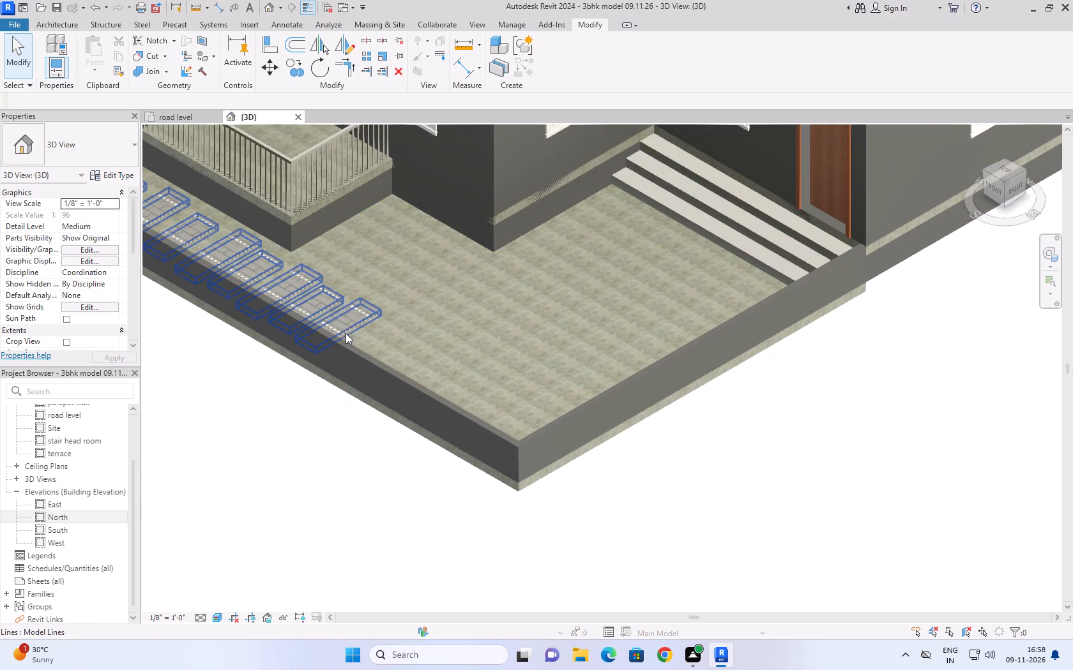
pyautogui.click(348, 324)
pyautogui.click(243, 409)
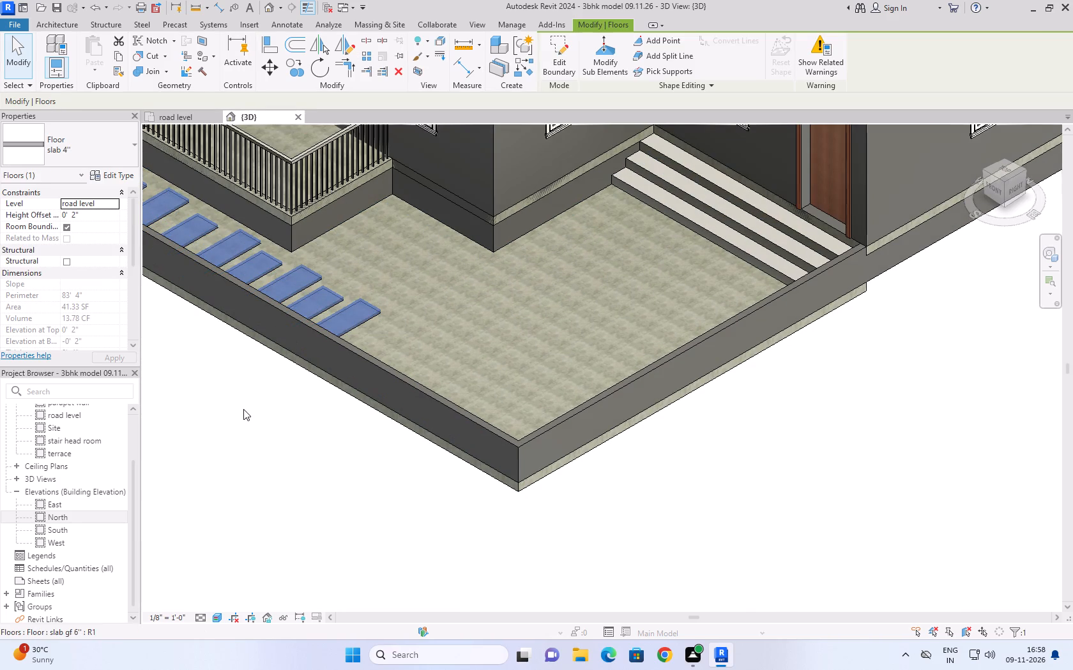
pyautogui.scroll(-4, 251, 409)
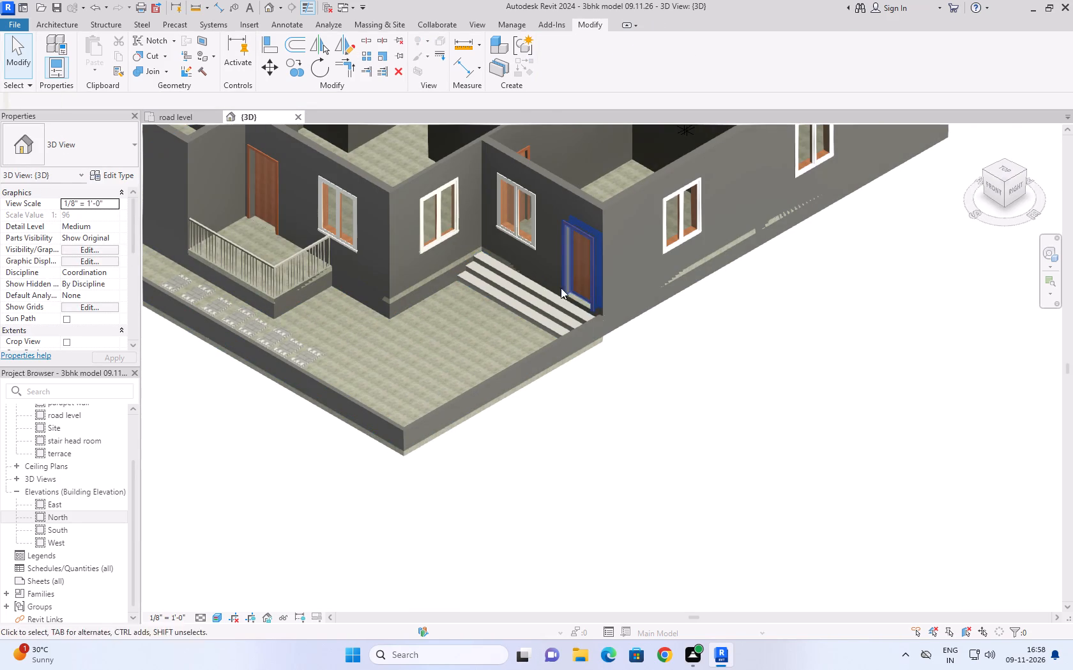
pyautogui.keyDown('shift'); pyautogui.moveTo(611, 385); pyautogui.dragTo(666, 440, button='middle'); pyautogui.keyUp('shift')
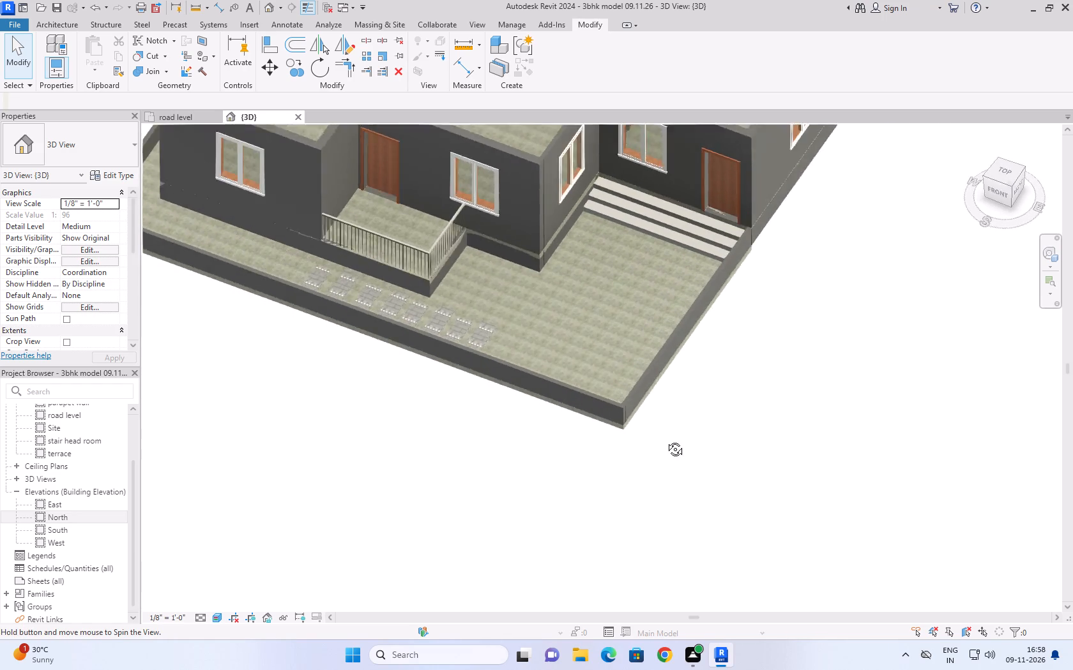
pyautogui.keyDown('shift'); pyautogui.moveTo(666, 440); pyautogui.dragTo(680, 436, button='middle'); pyautogui.keyUp('shift')
pyautogui.moveTo(823, 324); pyautogui.dragTo(575, 481, button='middle')
pyautogui.scroll(3, 565, 485)
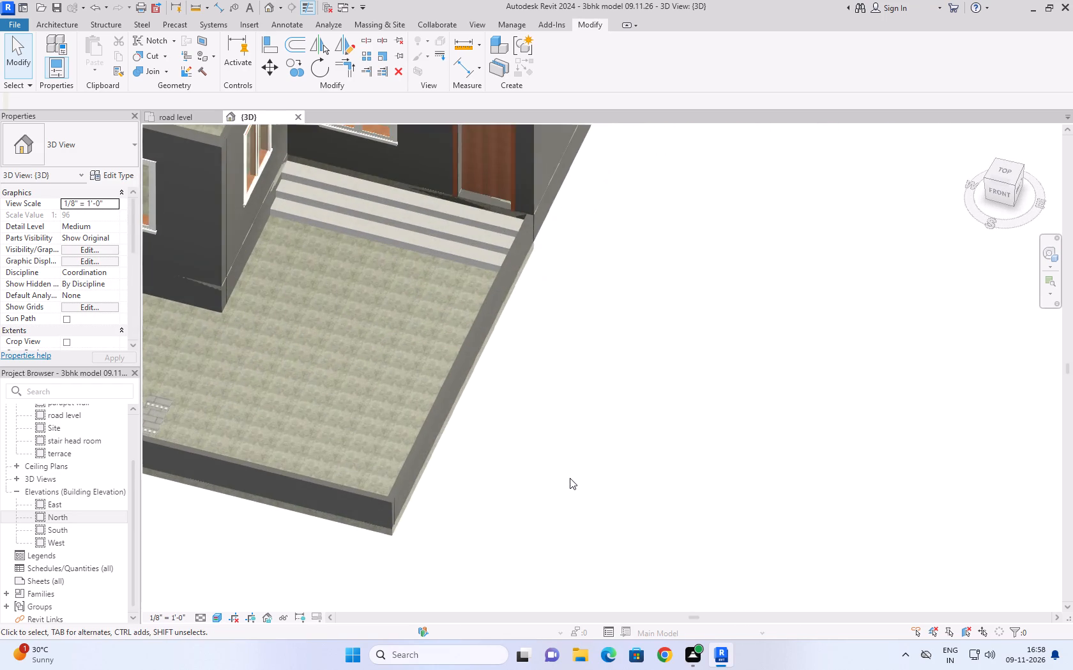
pyautogui.scroll(-8, 597, 382)
pyautogui.keyDown('shift'); pyautogui.moveTo(617, 369); pyautogui.dragTo(628, 318, button='middle'); pyautogui.keyUp('shift')
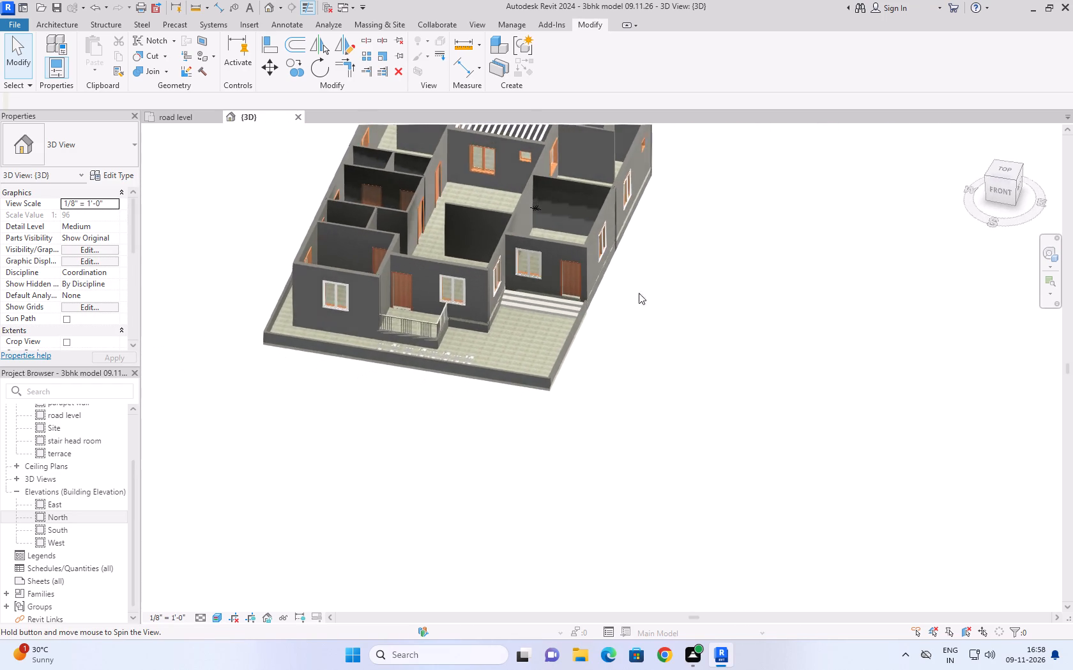
pyautogui.scroll(-1, 646, 274)
pyautogui.moveTo(646, 274); pyautogui.dragTo(614, 433, button='middle')
pyautogui.scroll(4, 557, 546)
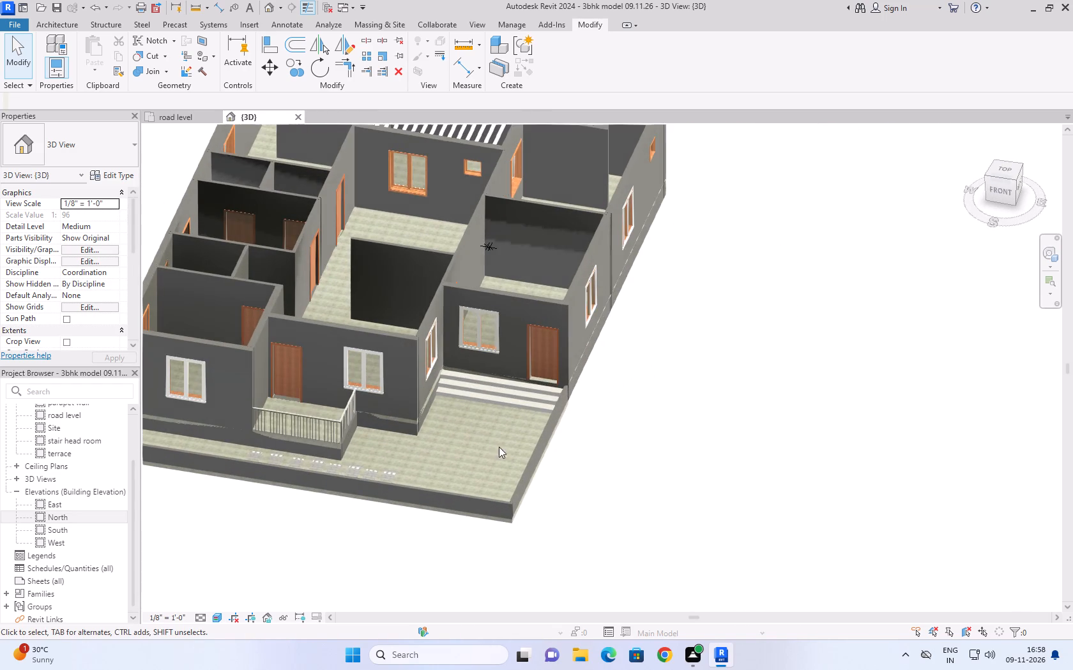
pyautogui.scroll(3, 492, 436)
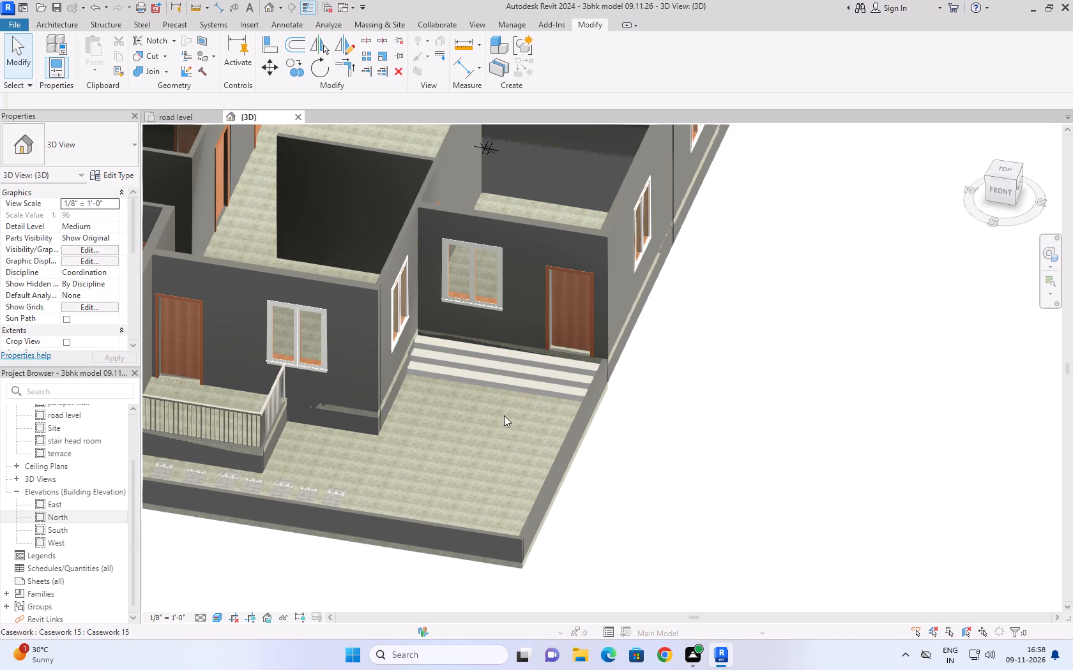
pyautogui.click(266, 401)
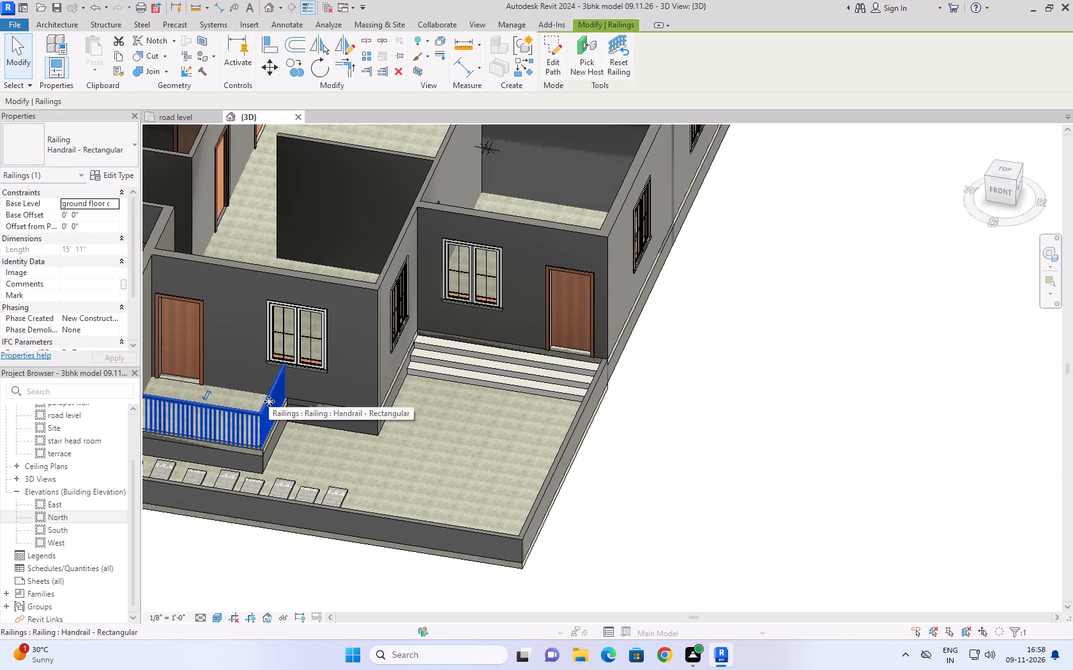
pyautogui.click(721, 387)
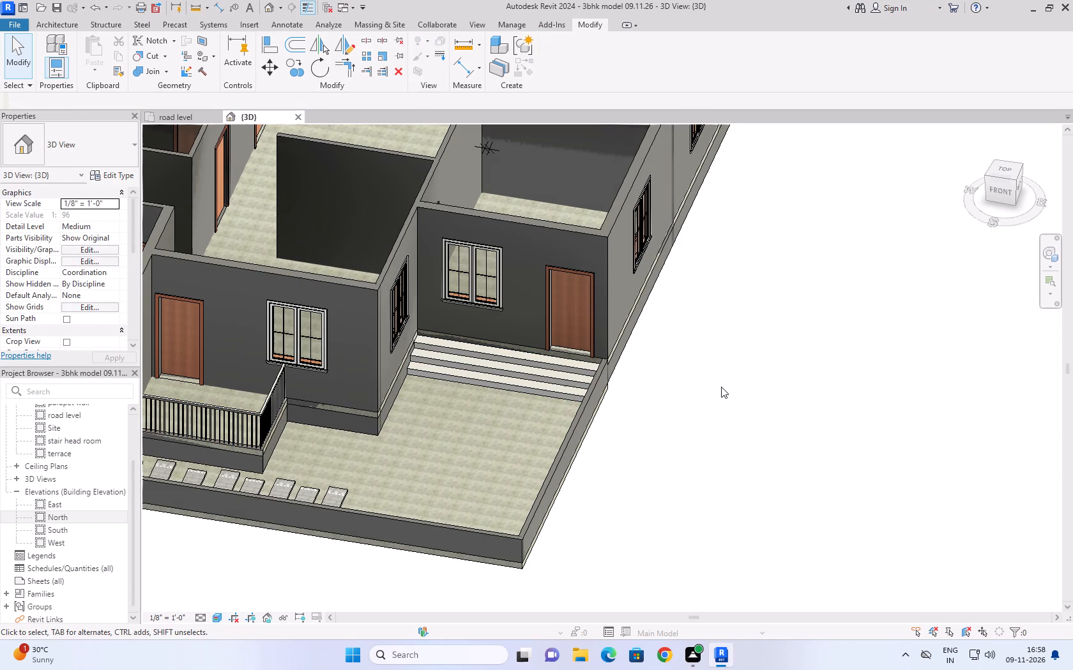
pyautogui.scroll(-3, 721, 387)
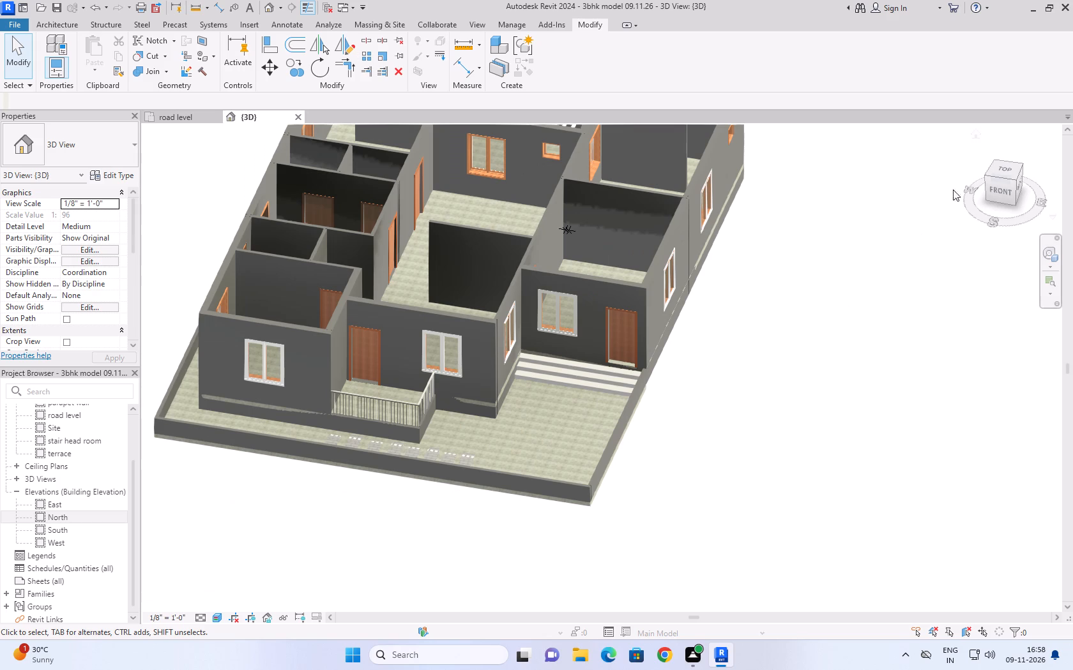
pyautogui.click(978, 137)
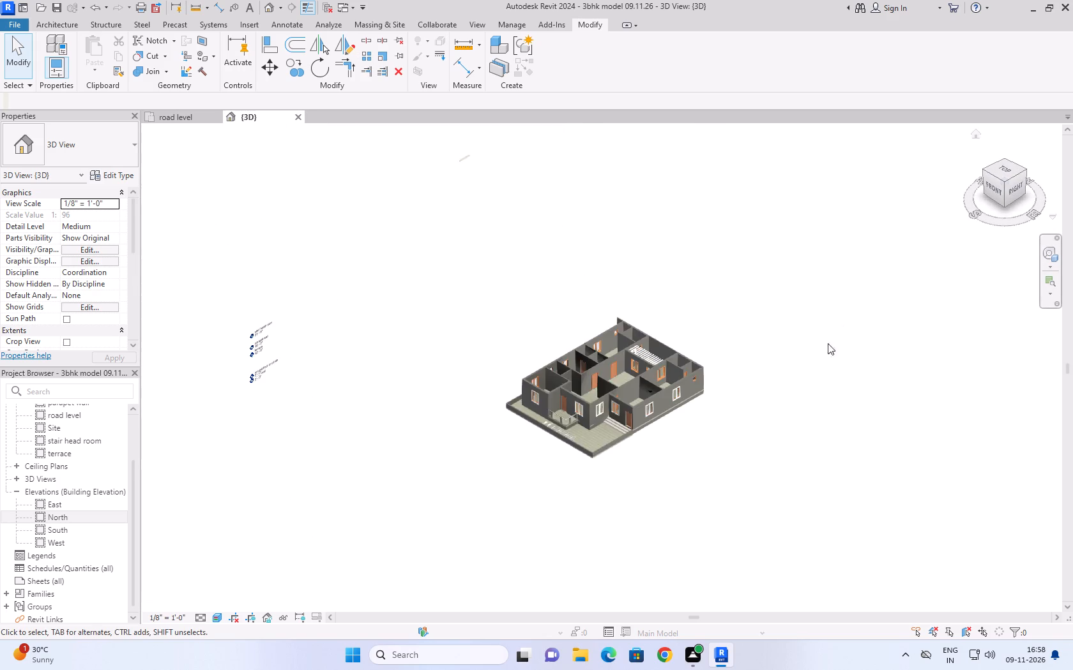
# Temporarily hide the 4.5'' front boundary wall in the 3D view.
pyautogui.scroll(10, 667, 478)
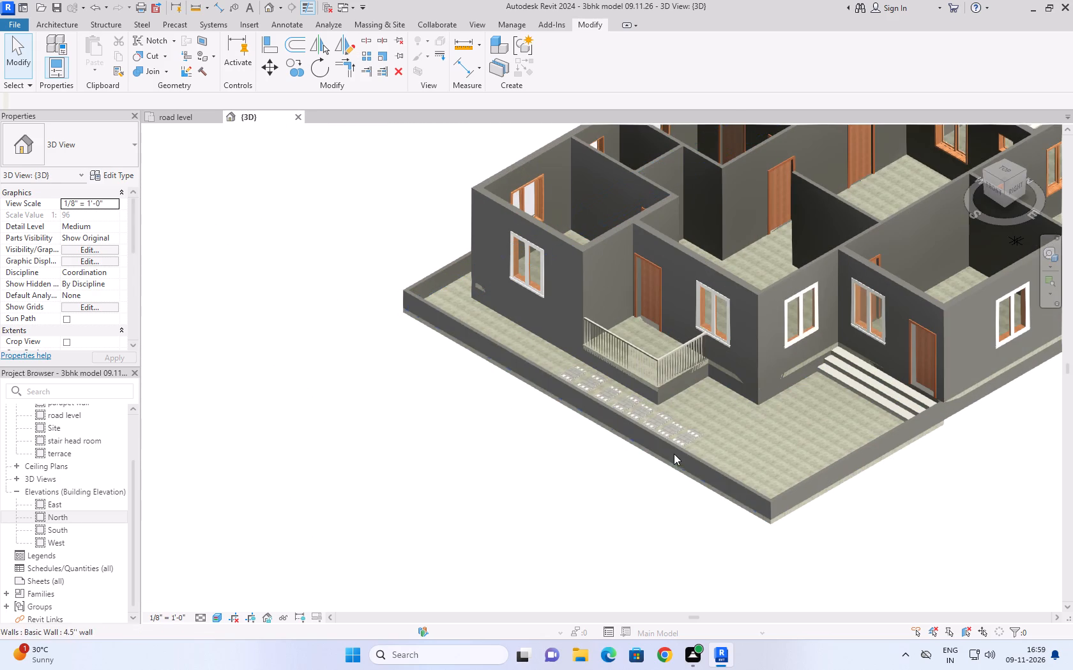
pyautogui.click(675, 447)
pyautogui.write('hh')
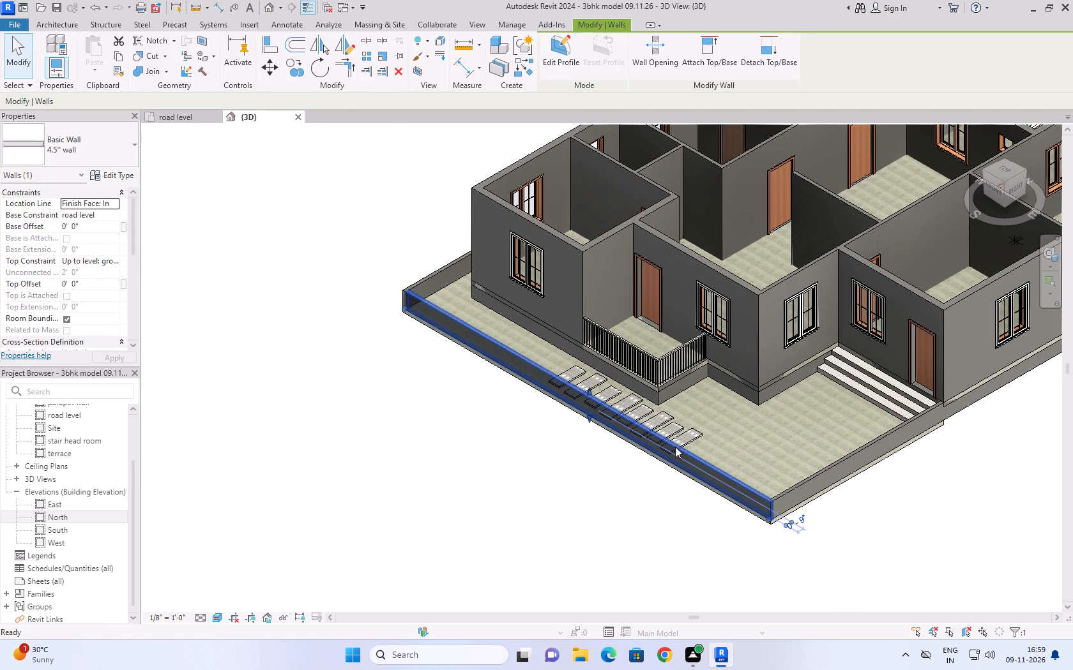
pyautogui.moveTo(544, 475); pyautogui.dragTo(278, 367, button='middle')
pyautogui.scroll(-3, 278, 367)
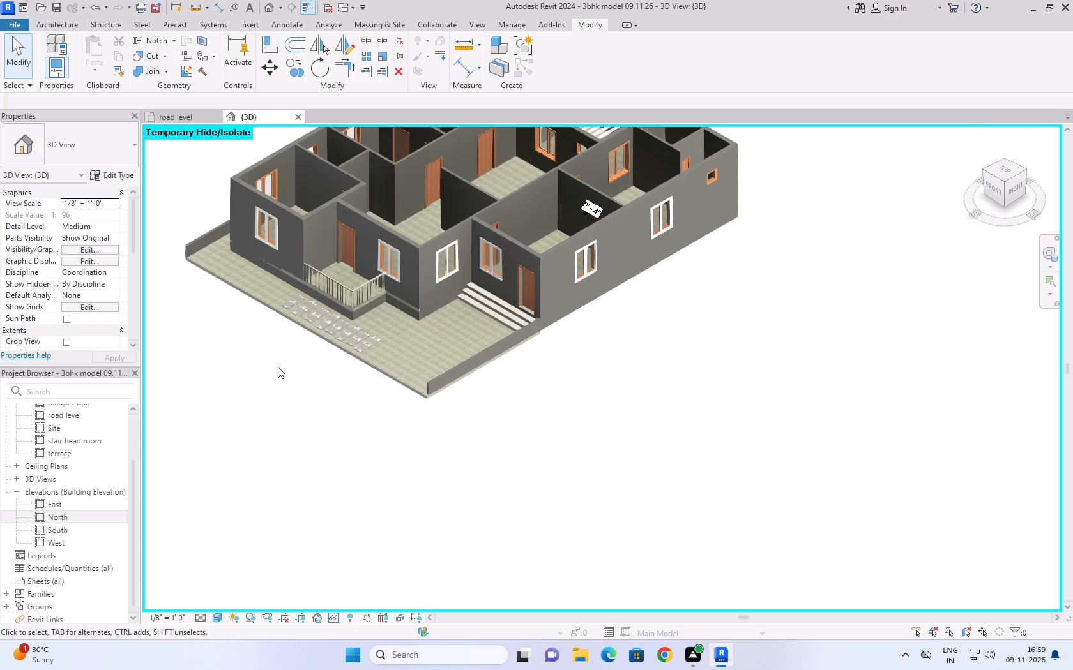
pyautogui.scroll(3, 249, 327)
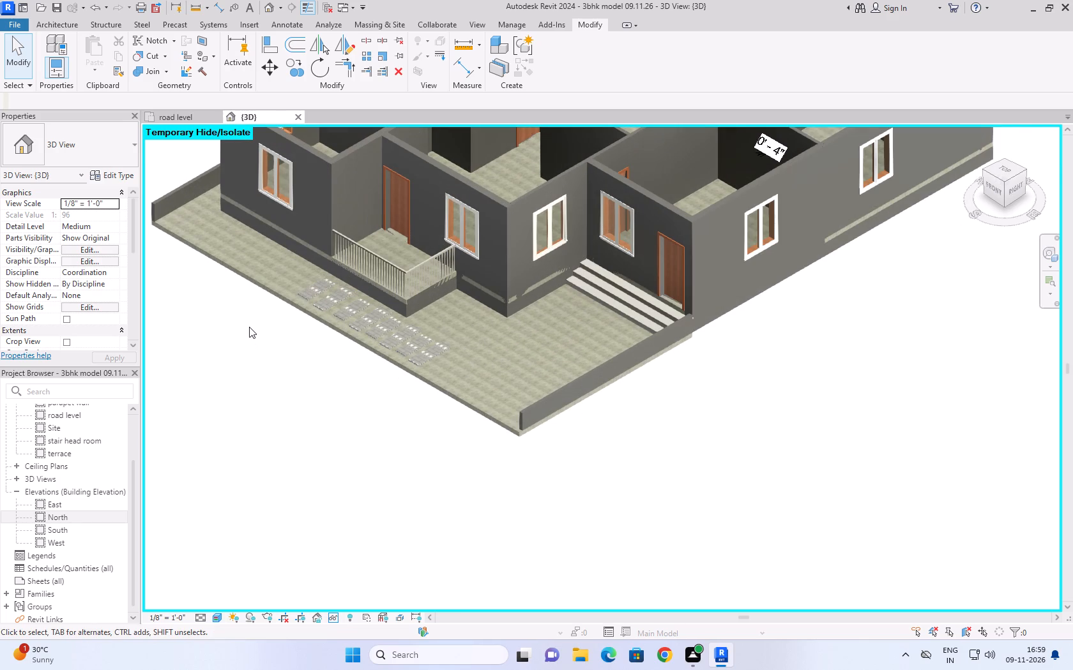
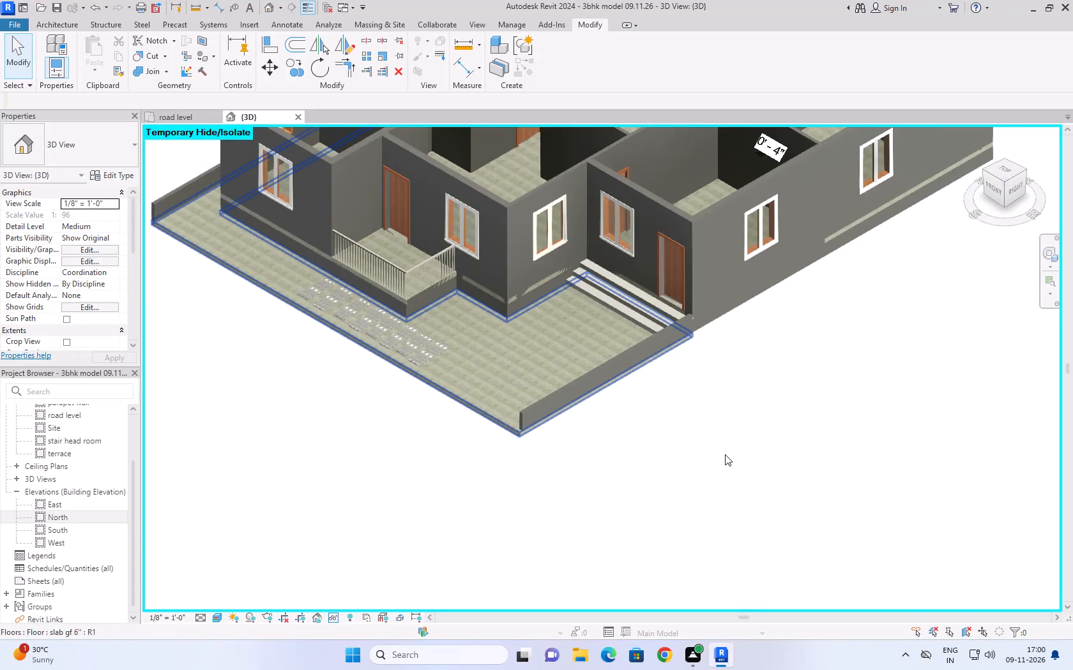
# Temporarily hide the 4.5'' side boundary wall beside the entrance steps in the 3D view.
pyautogui.scroll(1, 725, 456)
pyautogui.middleClick(721, 443)
pyautogui.scroll(-3, 721, 443)
pyautogui.click(618, 391)
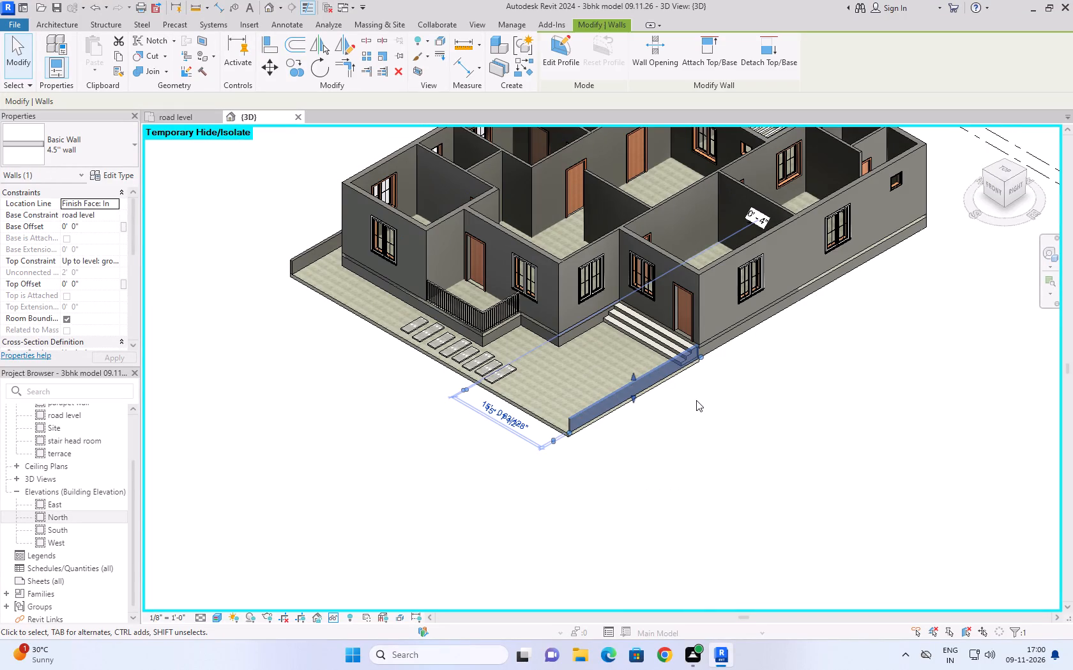
pyautogui.write('hh')
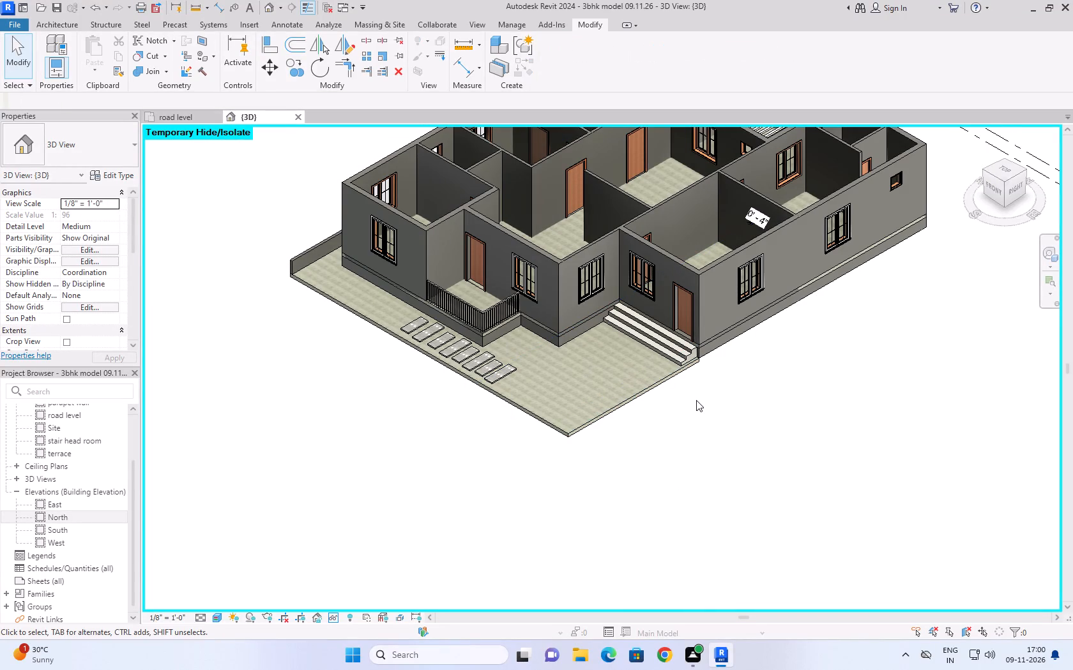
# Examine the front yard, the entrance steps and the 4.5'' wall below the porch railing in the 3D view.
pyautogui.scroll(2, 539, 426)
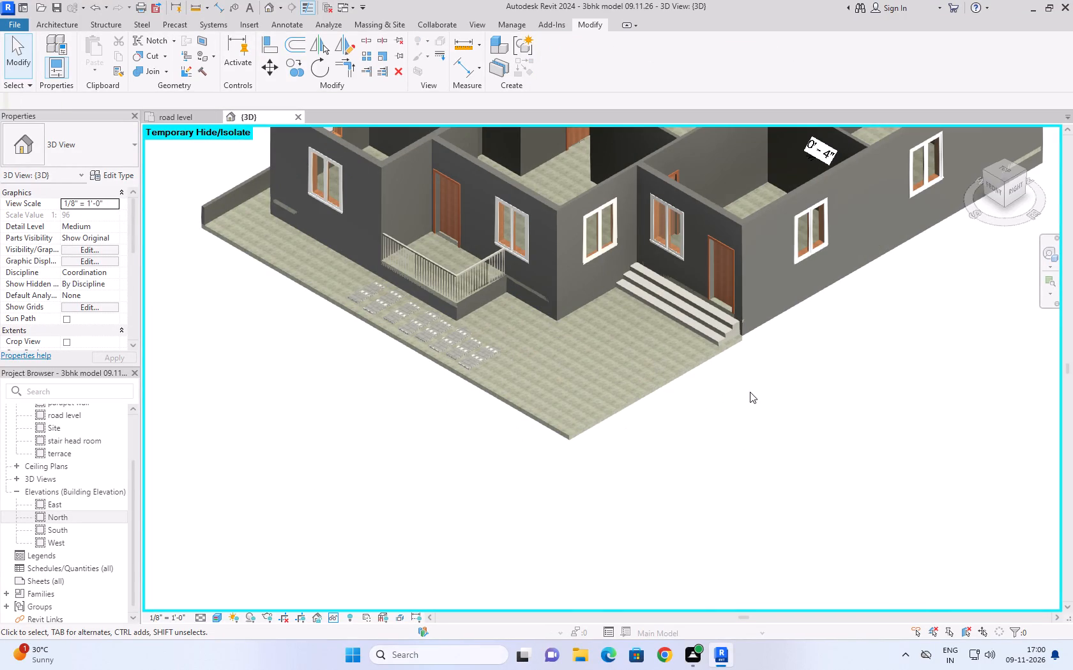
pyautogui.moveTo(750, 392); pyautogui.dragTo(537, 487, button='middle')
pyautogui.scroll(-5, 535, 488)
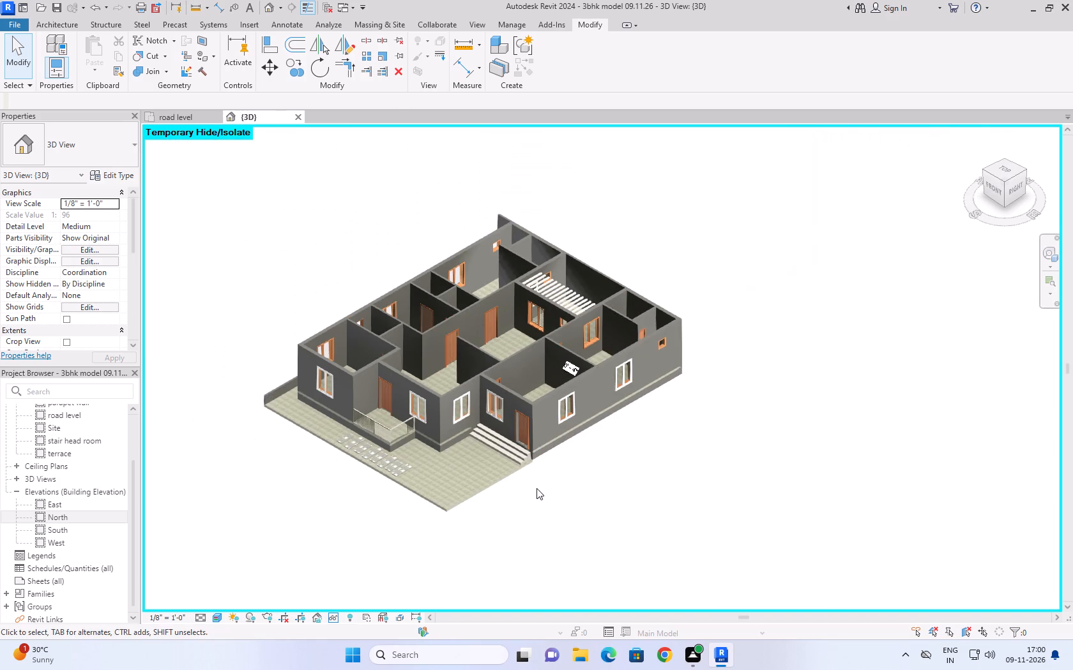
pyautogui.scroll(10, 418, 465)
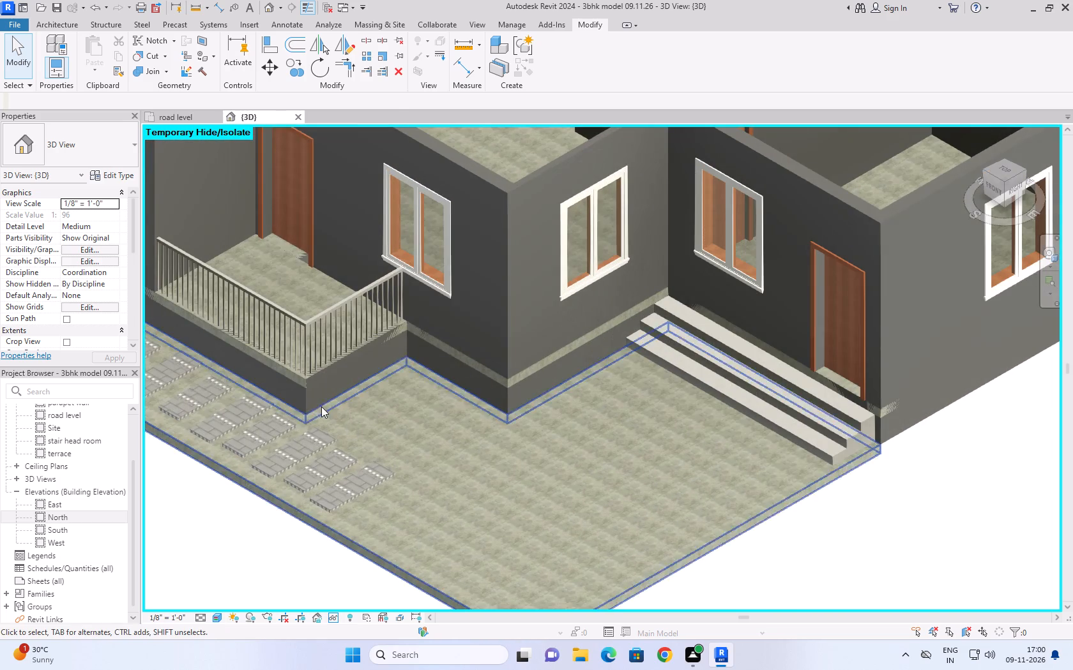
pyautogui.click(328, 364)
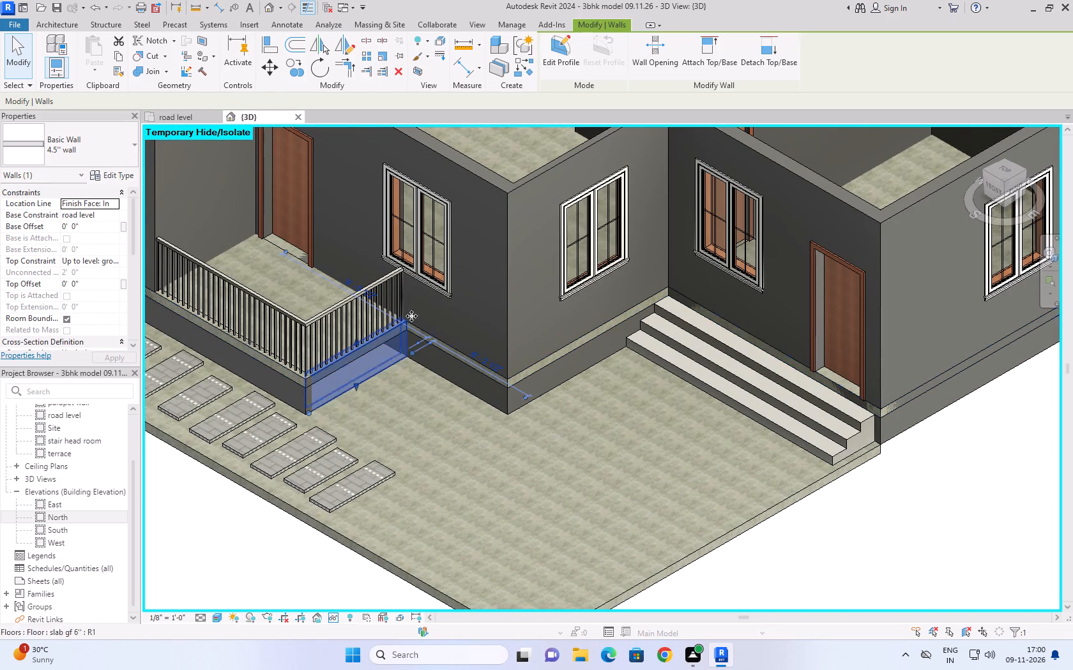
pyautogui.scroll(-3, 452, 290)
pyautogui.click(309, 504)
pyautogui.click(309, 504)
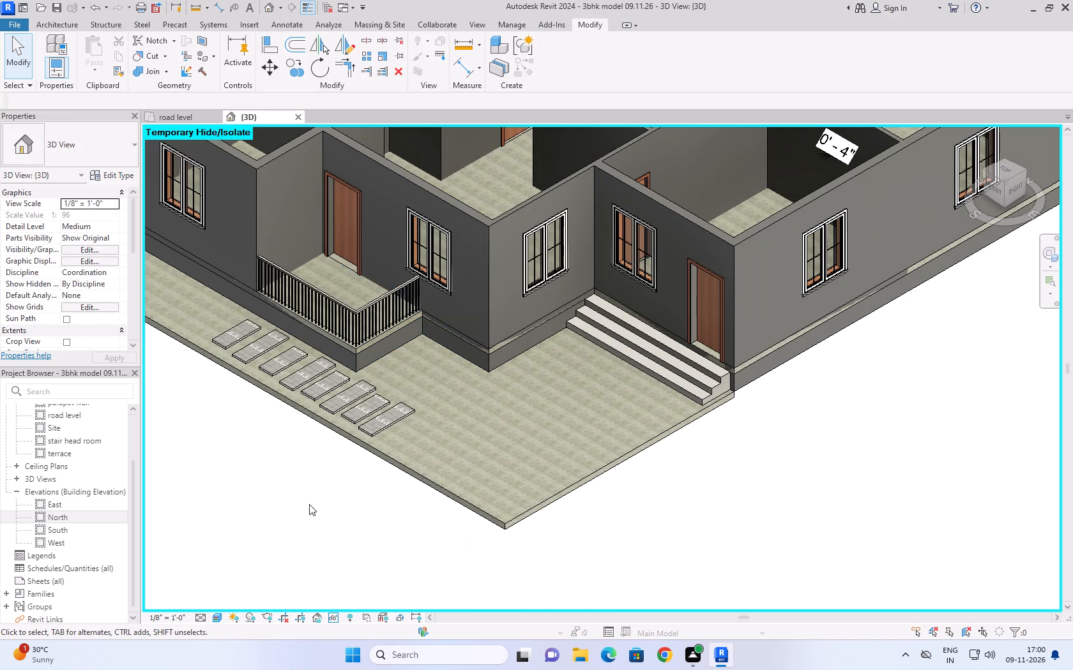
# Start the Paint tool for the wall below the porch railing and save the project.
pyautogui.click(384, 354)
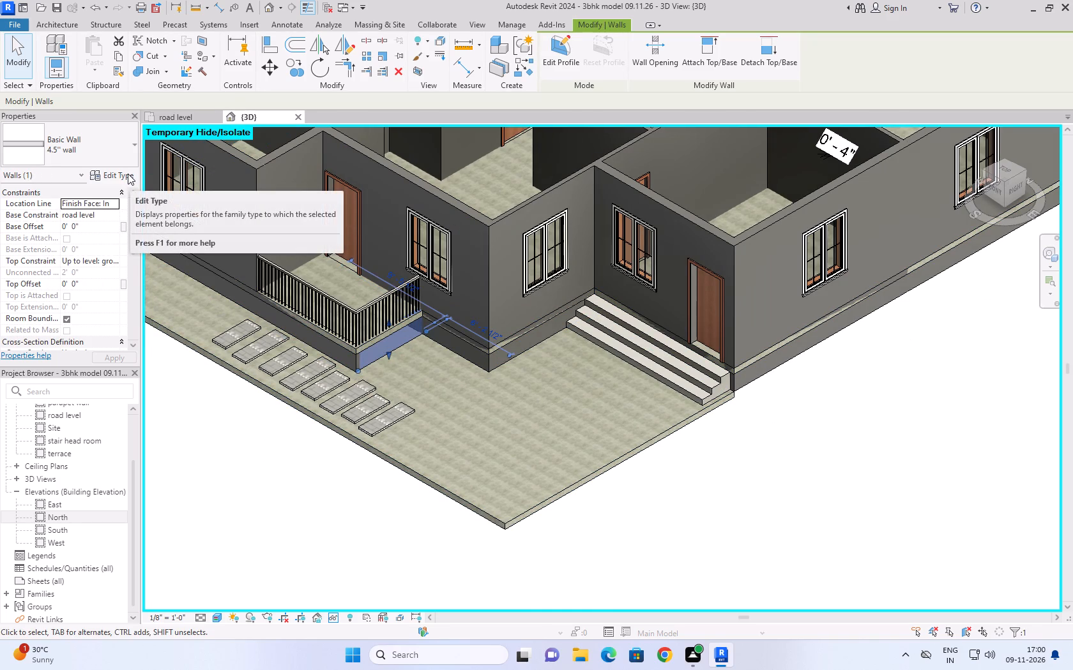
pyautogui.write('pt')
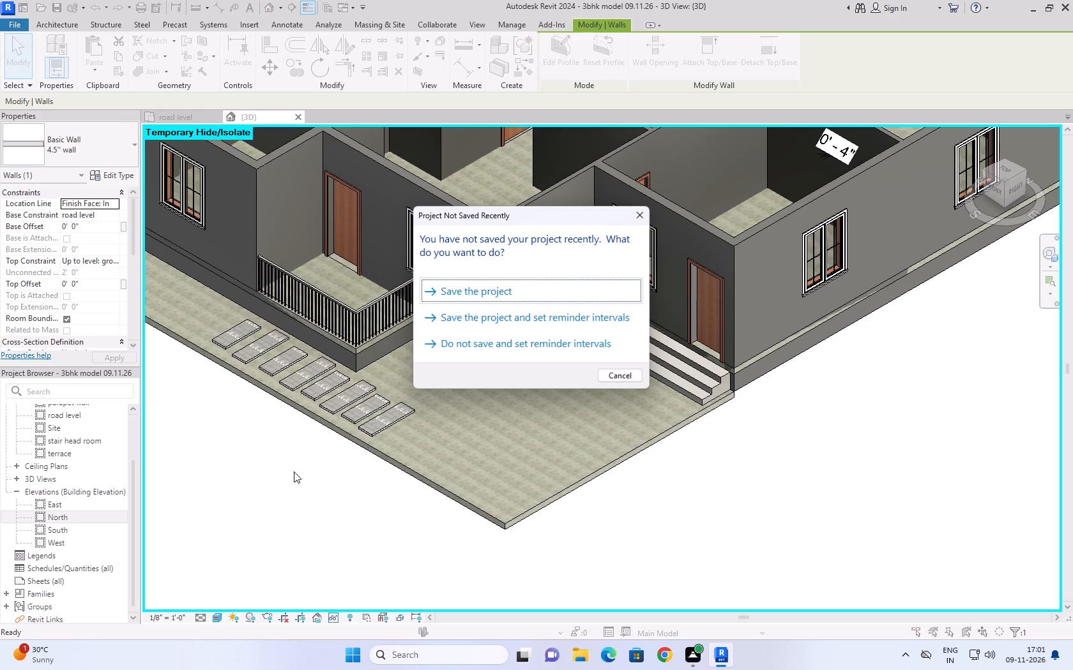
pyautogui.click(446, 298)
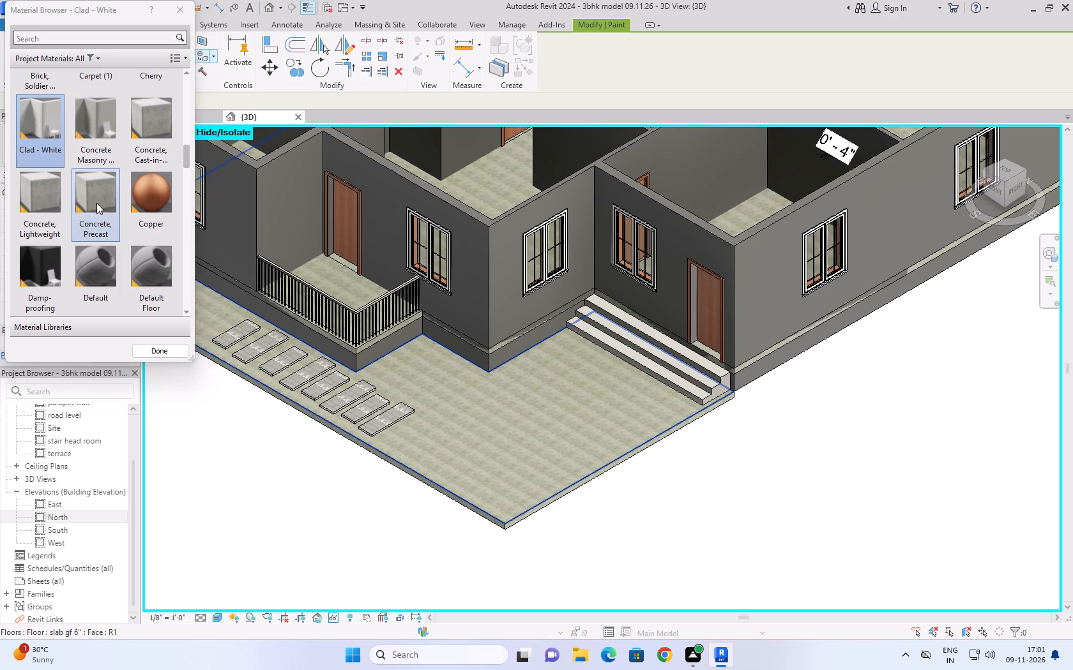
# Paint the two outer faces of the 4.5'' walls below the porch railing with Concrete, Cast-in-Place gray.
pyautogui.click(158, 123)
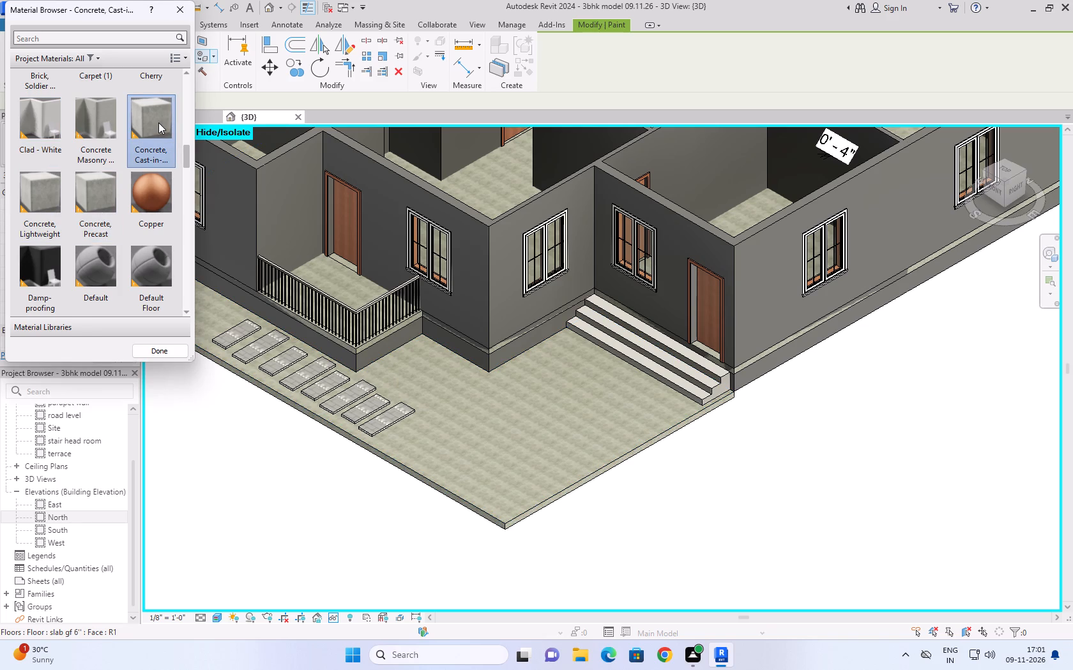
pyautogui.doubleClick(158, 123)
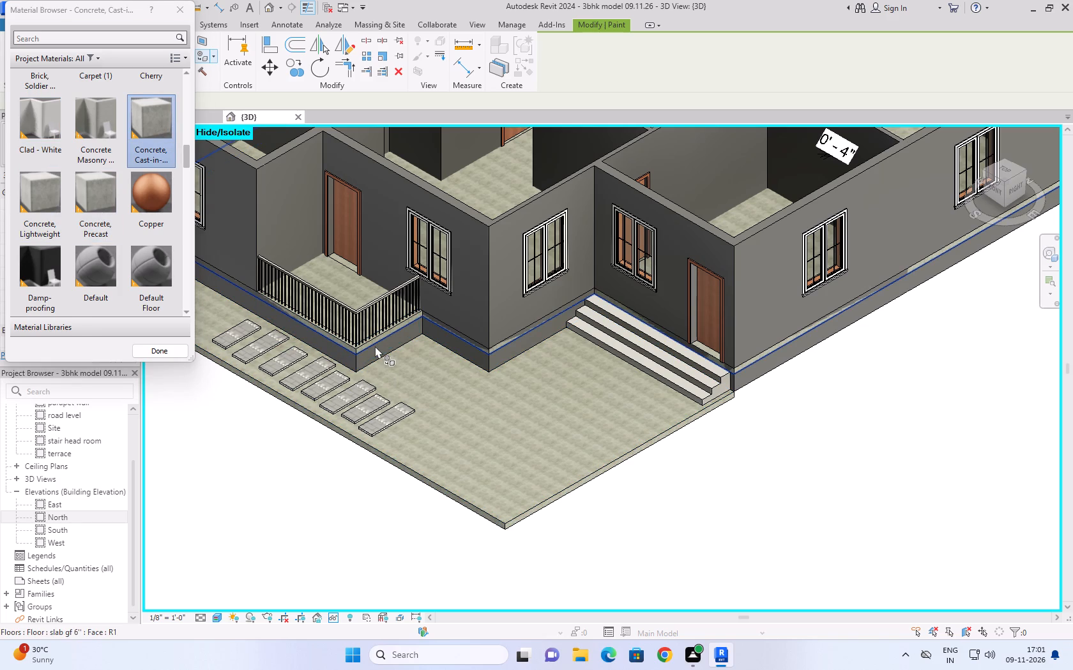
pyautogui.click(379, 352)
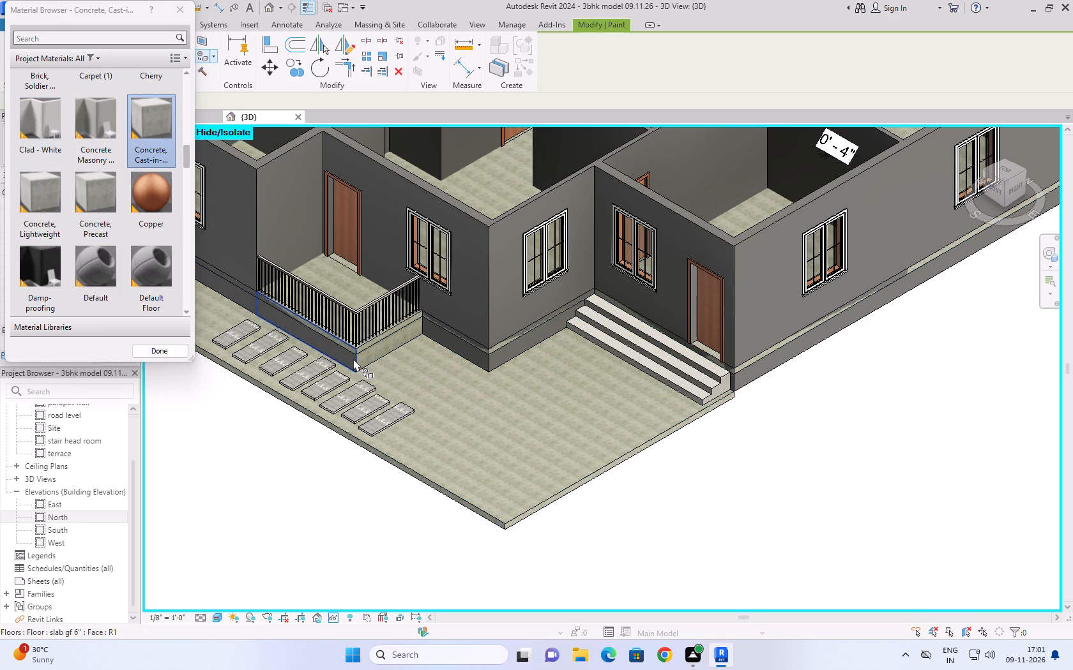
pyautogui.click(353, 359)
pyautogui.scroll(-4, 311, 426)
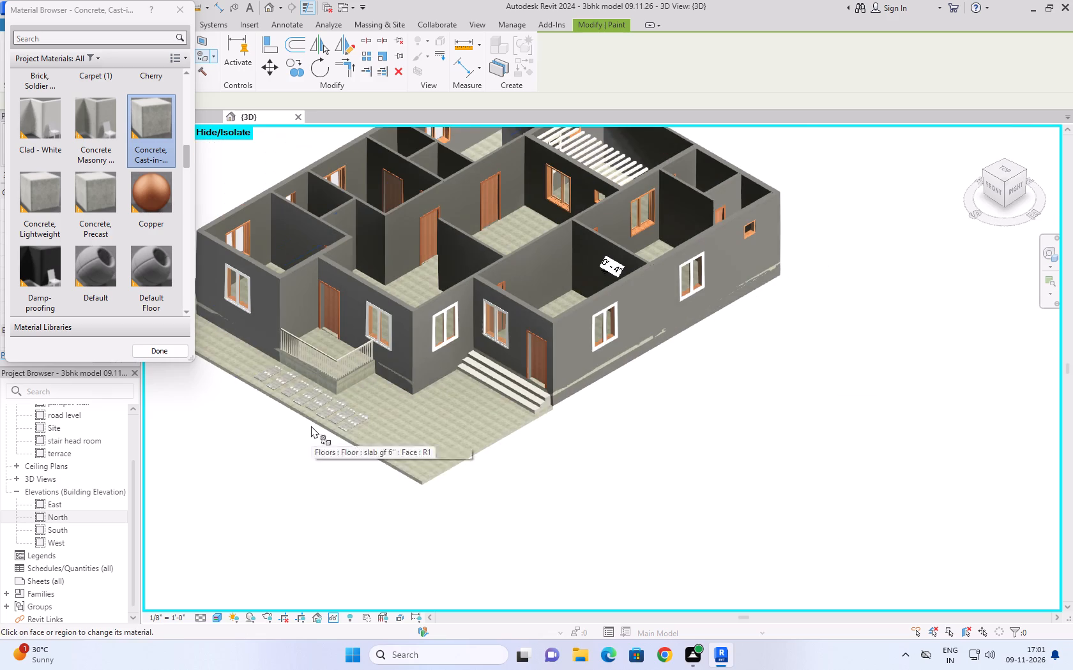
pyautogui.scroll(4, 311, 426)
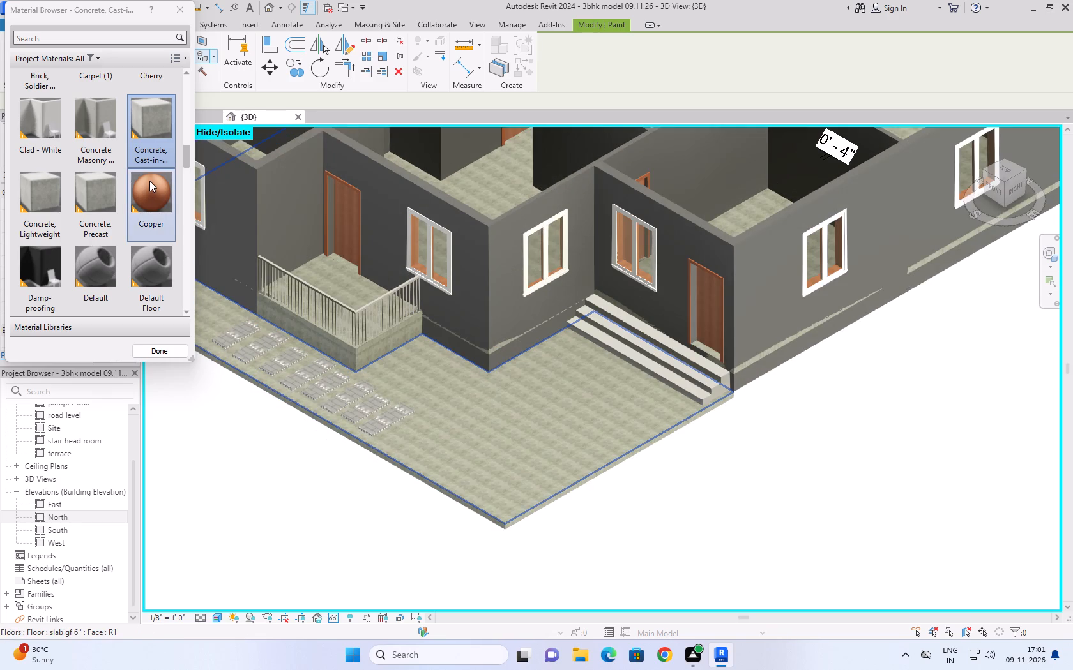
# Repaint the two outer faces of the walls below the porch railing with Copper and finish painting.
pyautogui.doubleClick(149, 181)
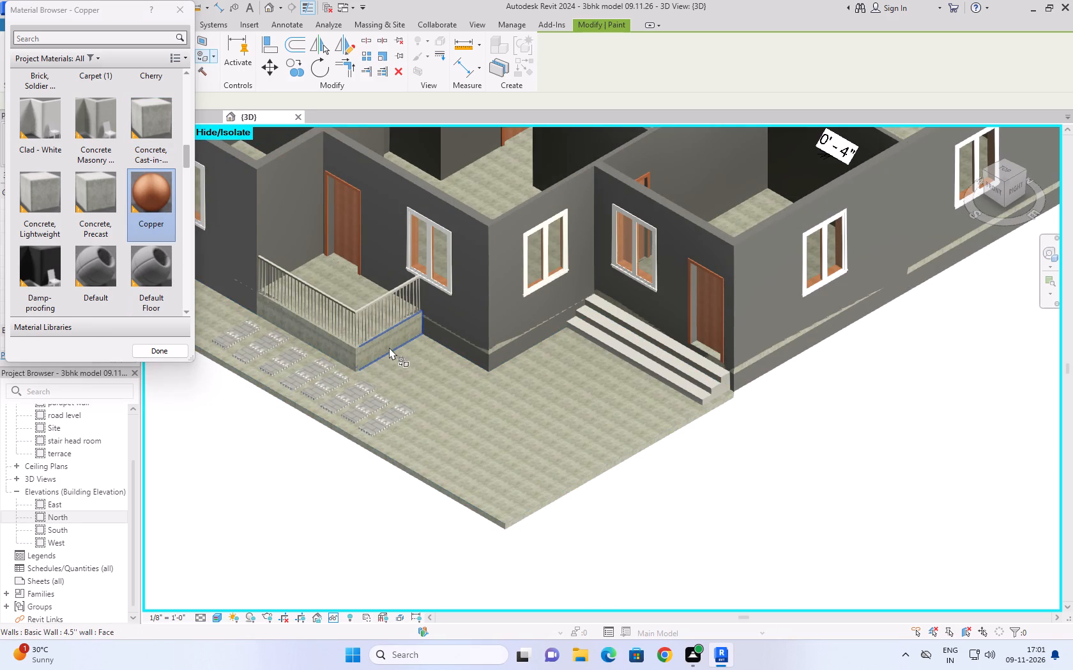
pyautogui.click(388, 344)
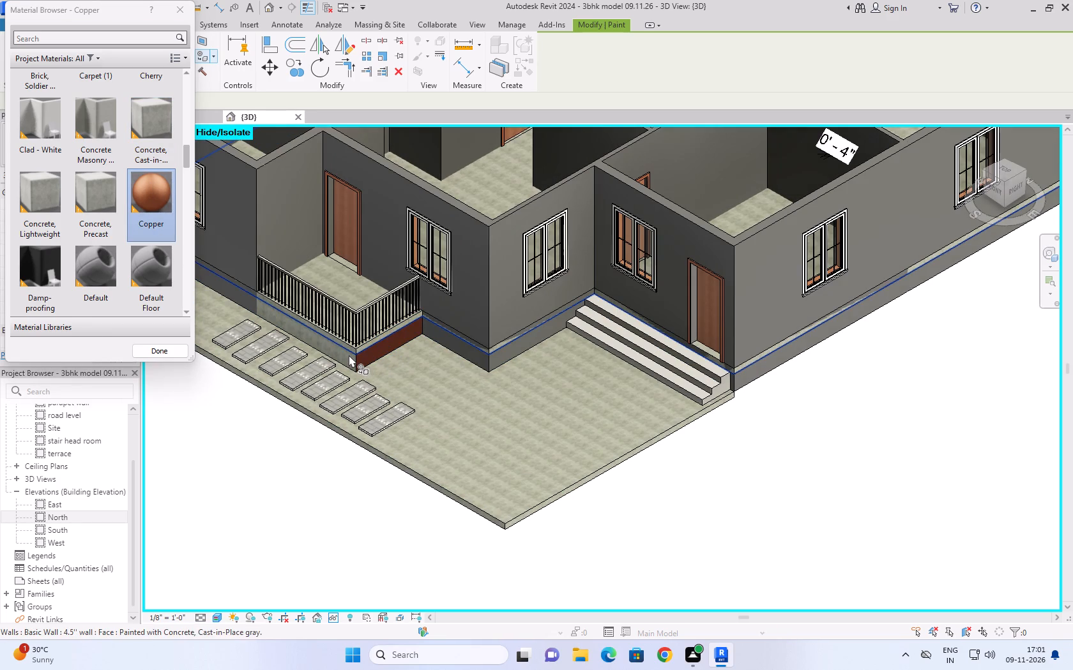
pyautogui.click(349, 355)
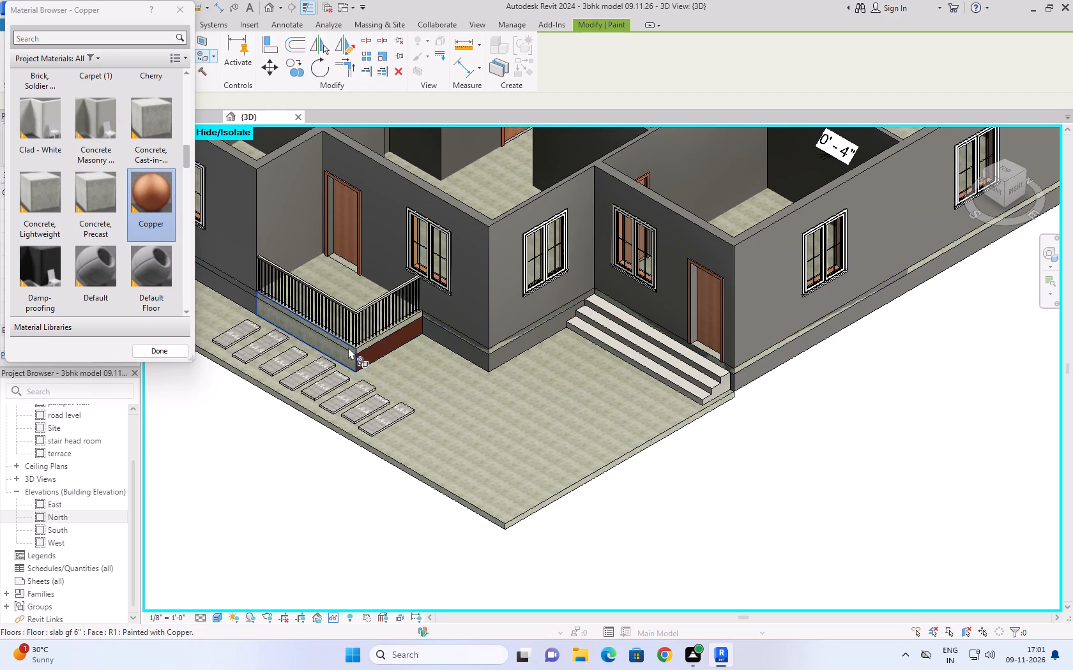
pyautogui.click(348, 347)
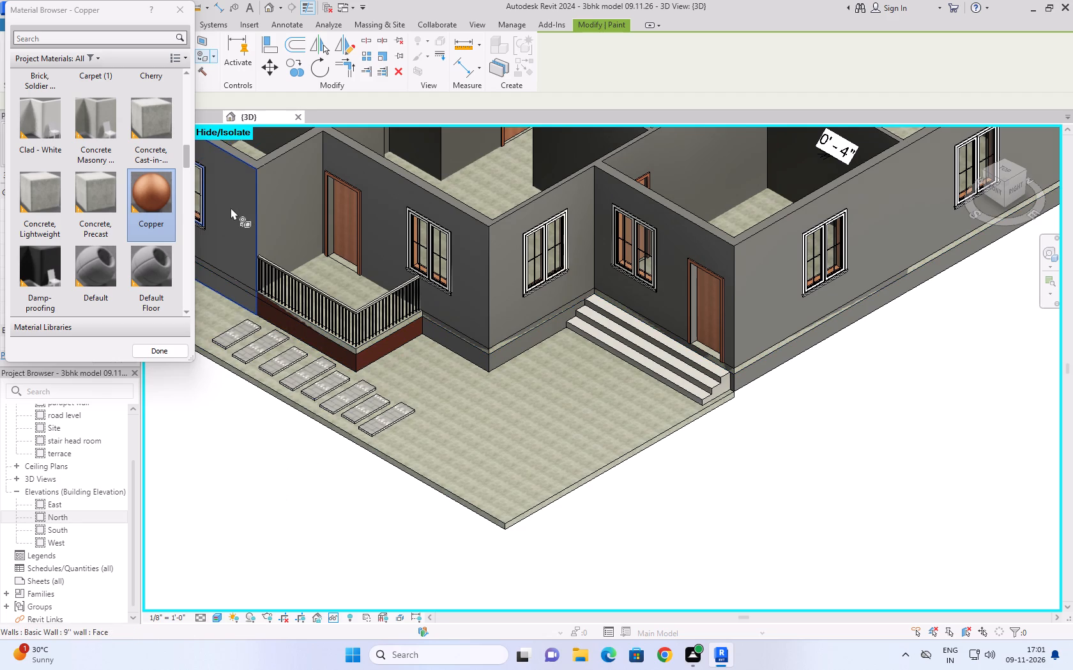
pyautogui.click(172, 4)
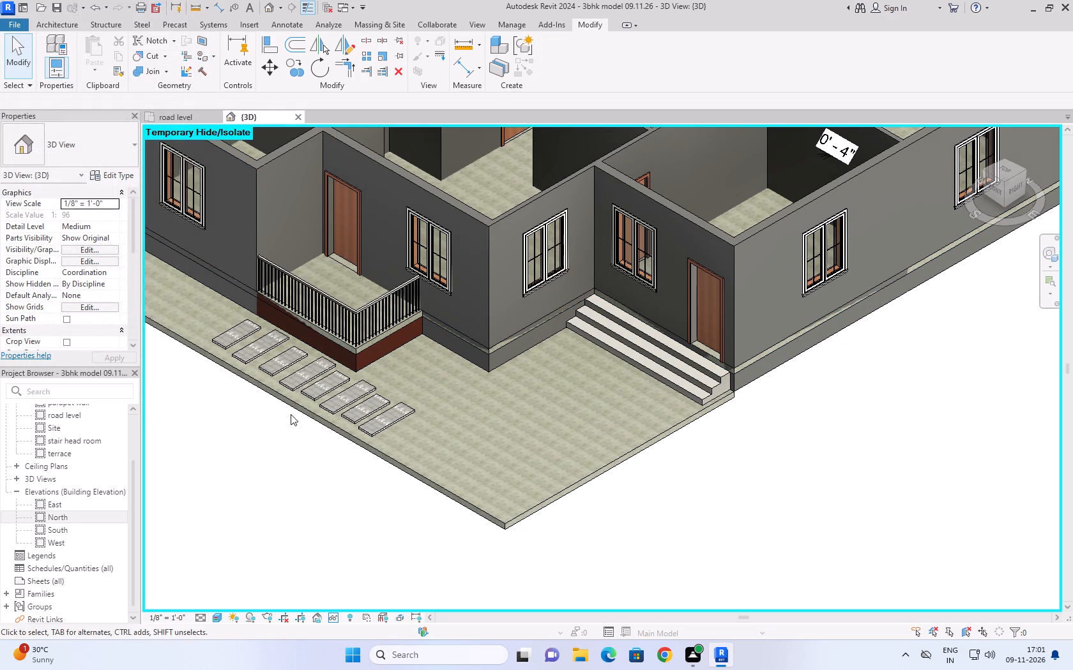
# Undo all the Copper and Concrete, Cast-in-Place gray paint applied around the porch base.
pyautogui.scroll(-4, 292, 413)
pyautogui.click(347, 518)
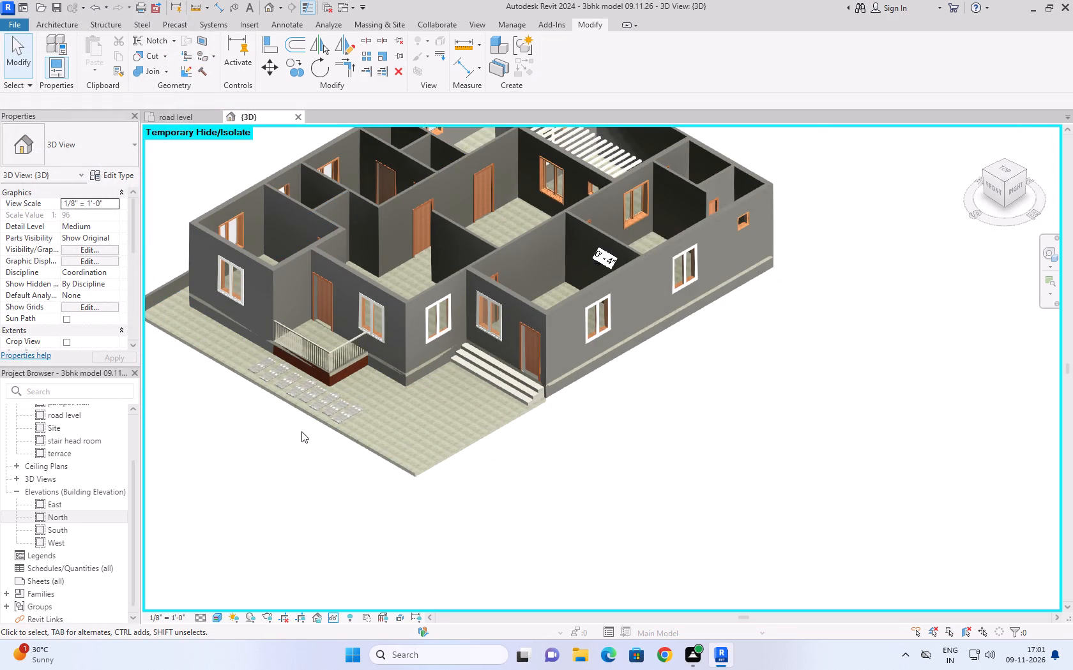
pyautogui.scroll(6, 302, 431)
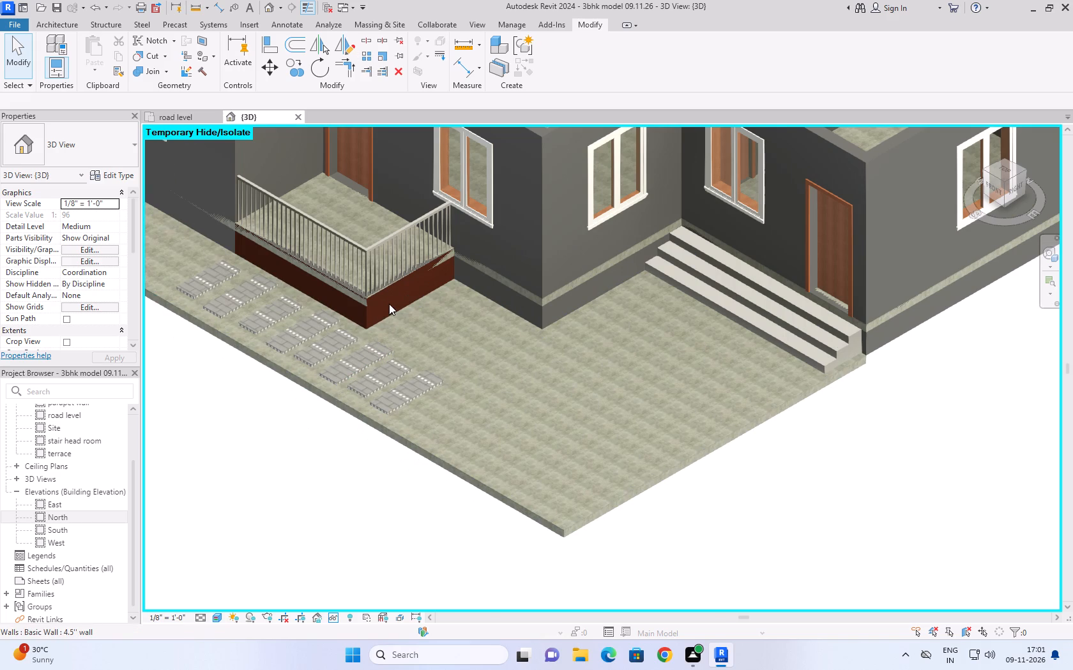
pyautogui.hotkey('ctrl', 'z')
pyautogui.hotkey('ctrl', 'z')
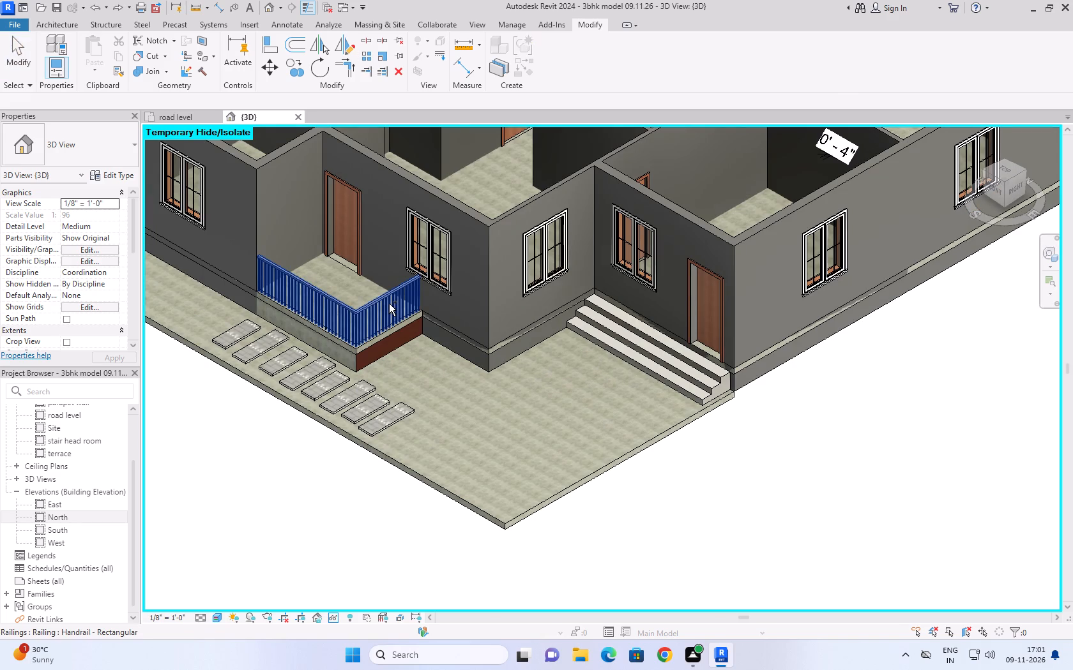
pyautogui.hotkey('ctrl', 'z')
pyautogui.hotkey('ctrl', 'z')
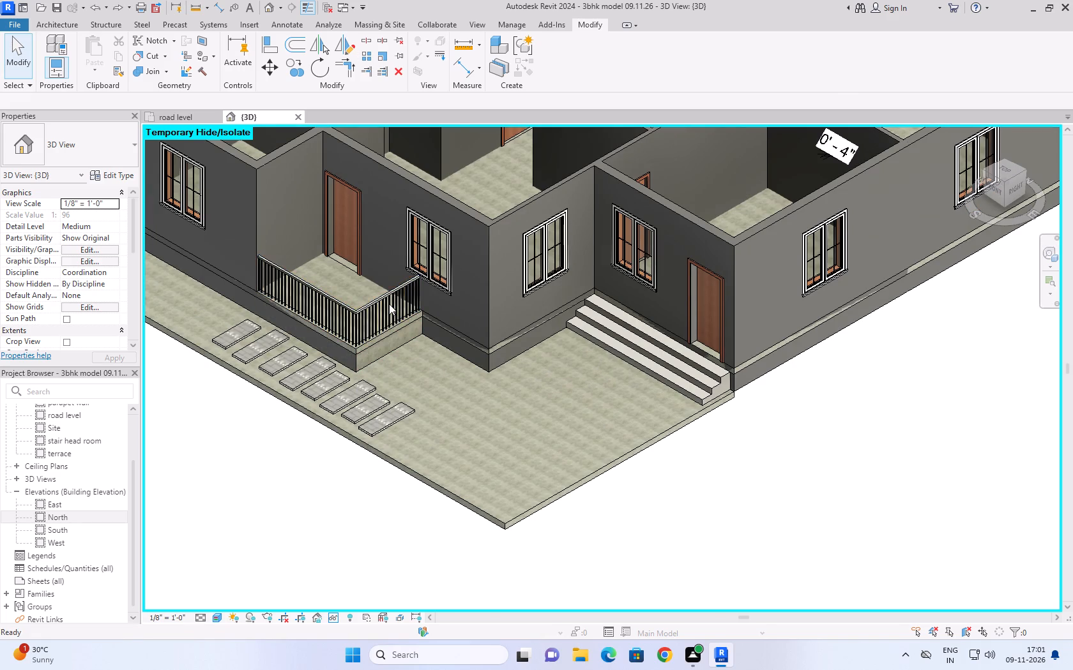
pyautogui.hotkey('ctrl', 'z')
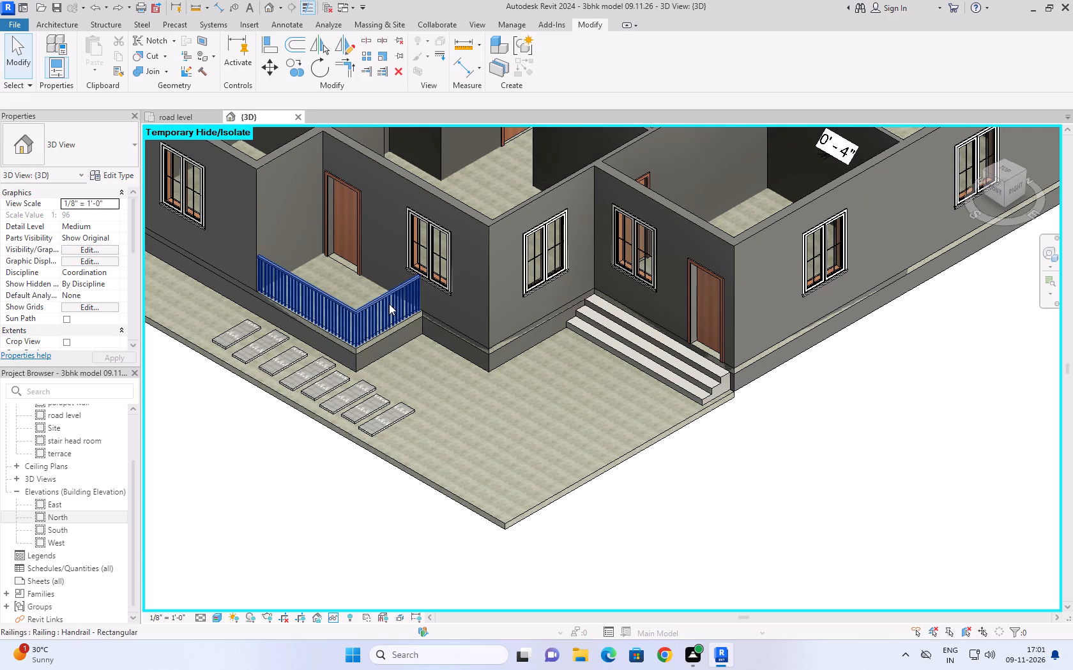
# Select the stepping-stone slabs in the front yard and examine them and the house layout from the top view.
pyautogui.scroll(-2, 315, 484)
pyautogui.scroll(1, 261, 364)
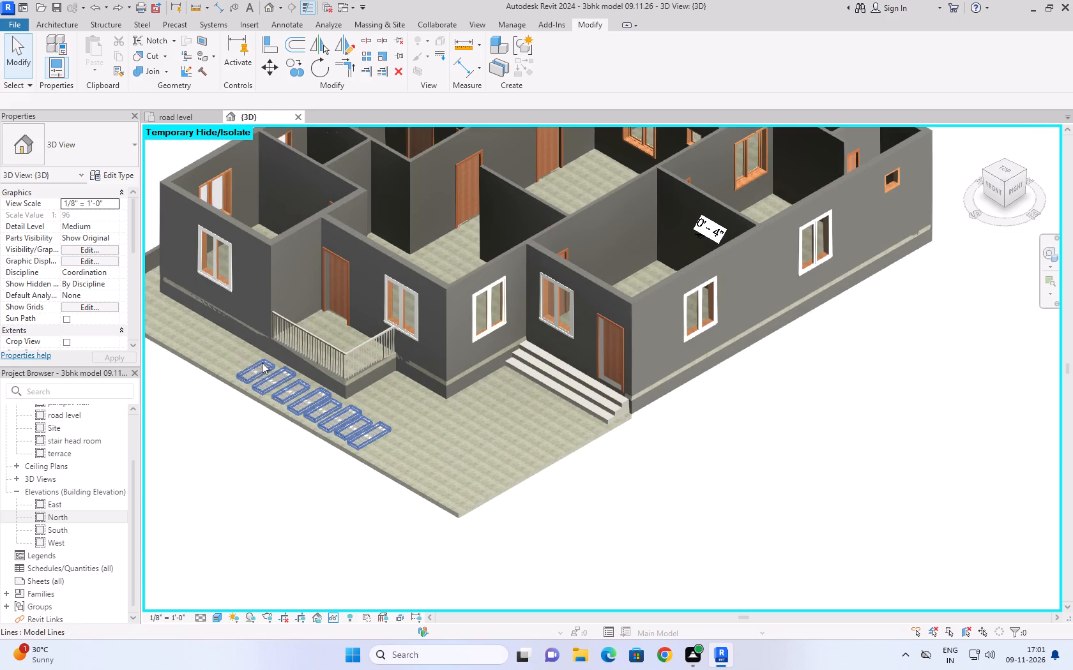
pyautogui.scroll(2, 262, 362)
pyautogui.scroll(3, 376, 447)
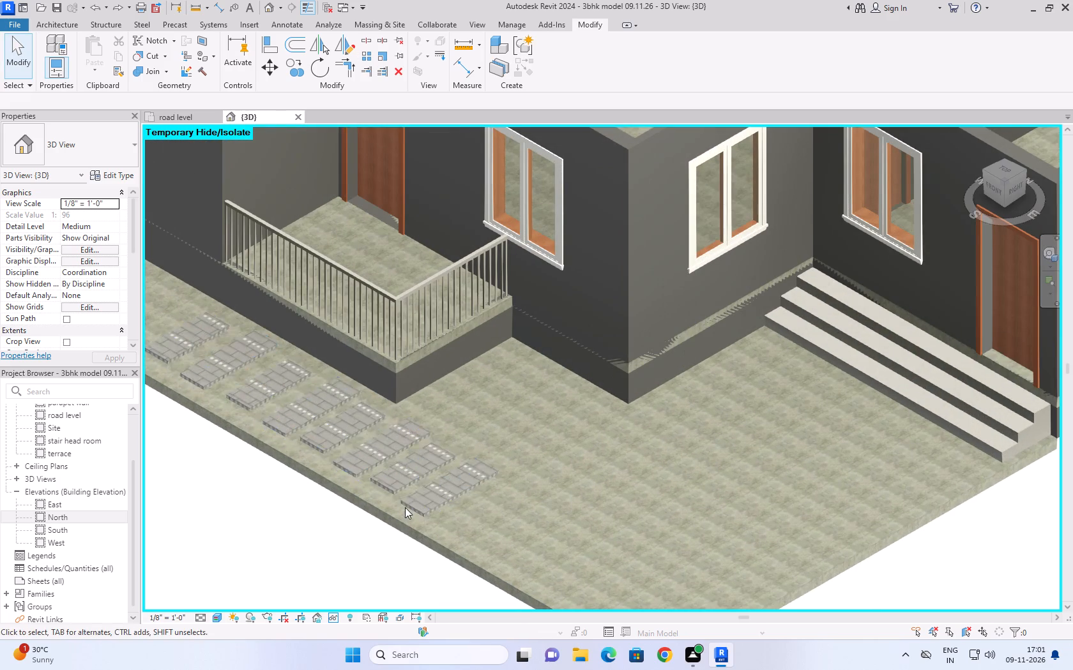
pyautogui.click(428, 508)
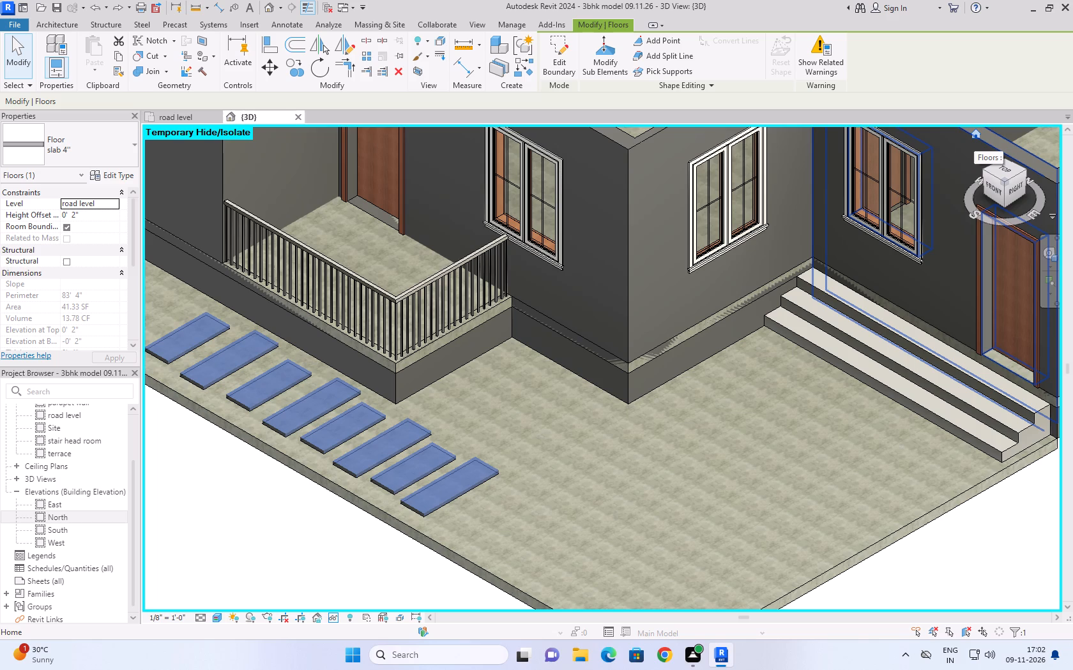
pyautogui.click(974, 134)
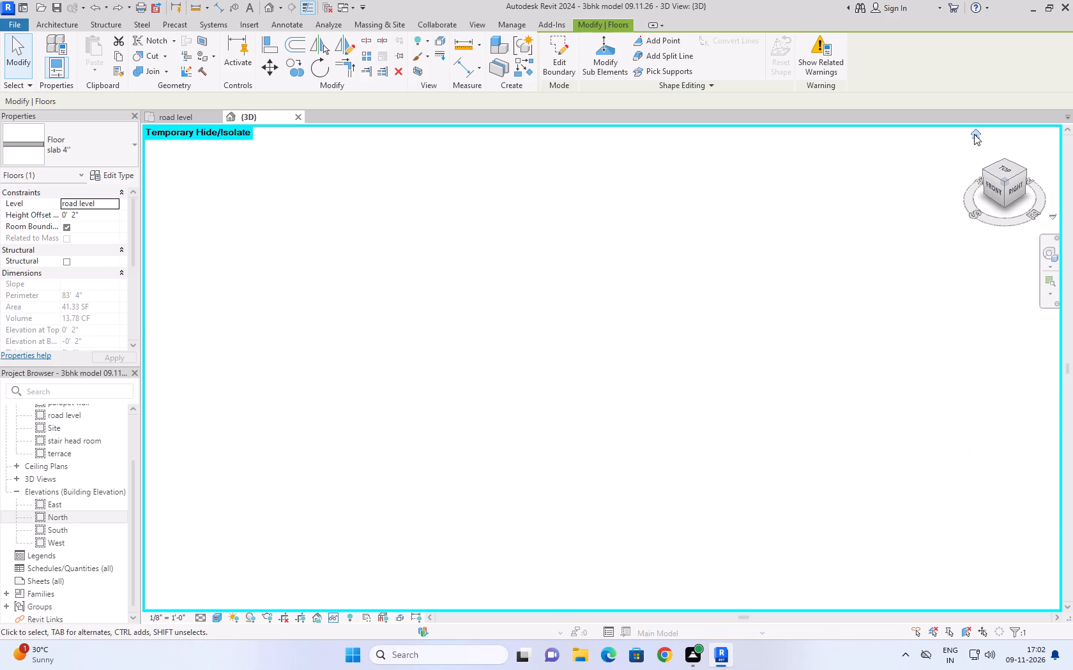
pyautogui.click(1005, 169)
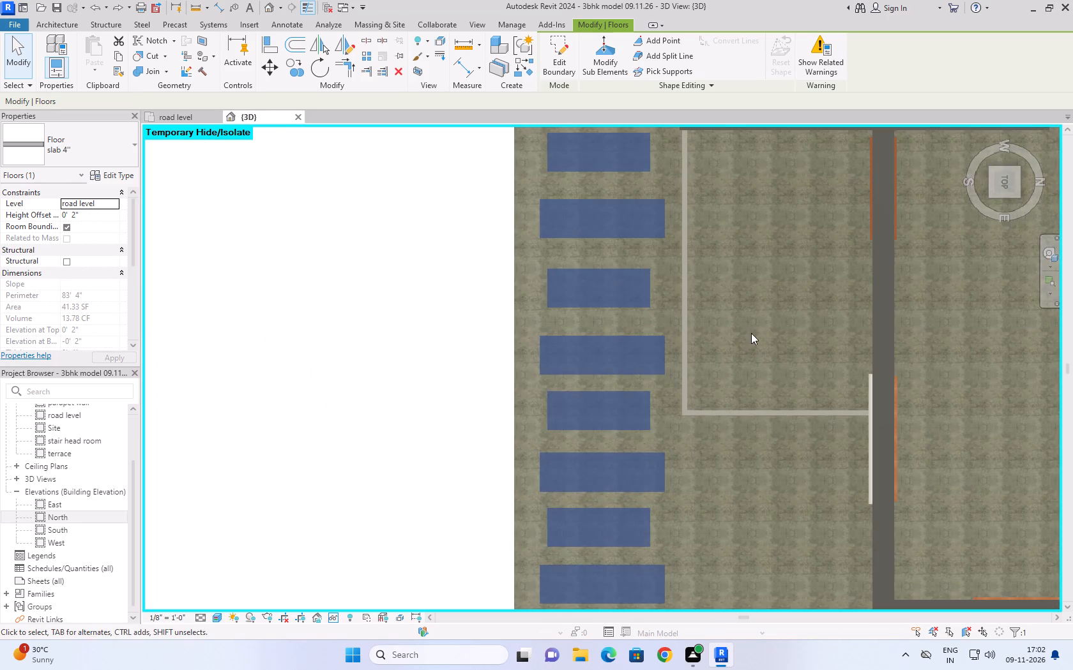
pyautogui.moveTo(753, 329); pyautogui.dragTo(160, 340, button='middle')
pyautogui.scroll(-8, 158, 340)
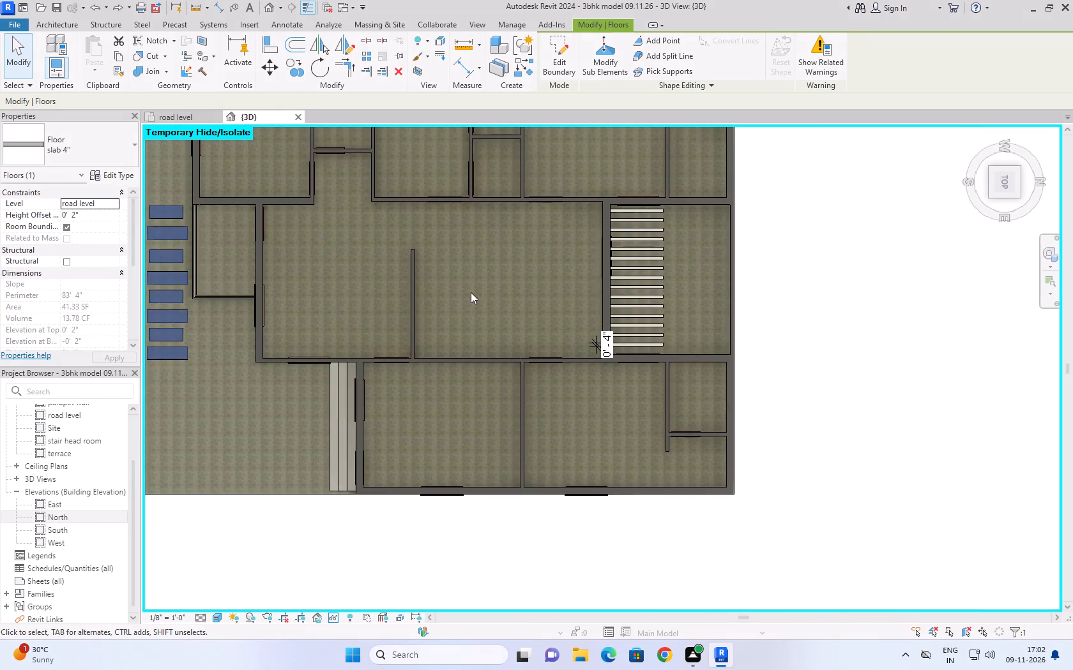
pyautogui.moveTo(473, 292); pyautogui.dragTo(427, 324, button='middle')
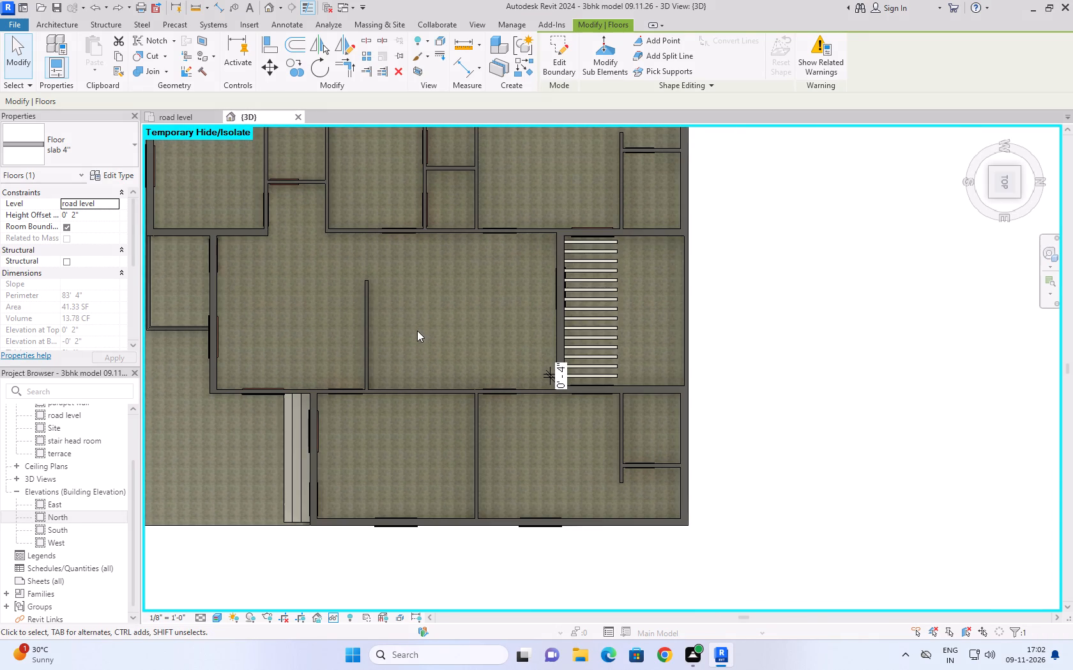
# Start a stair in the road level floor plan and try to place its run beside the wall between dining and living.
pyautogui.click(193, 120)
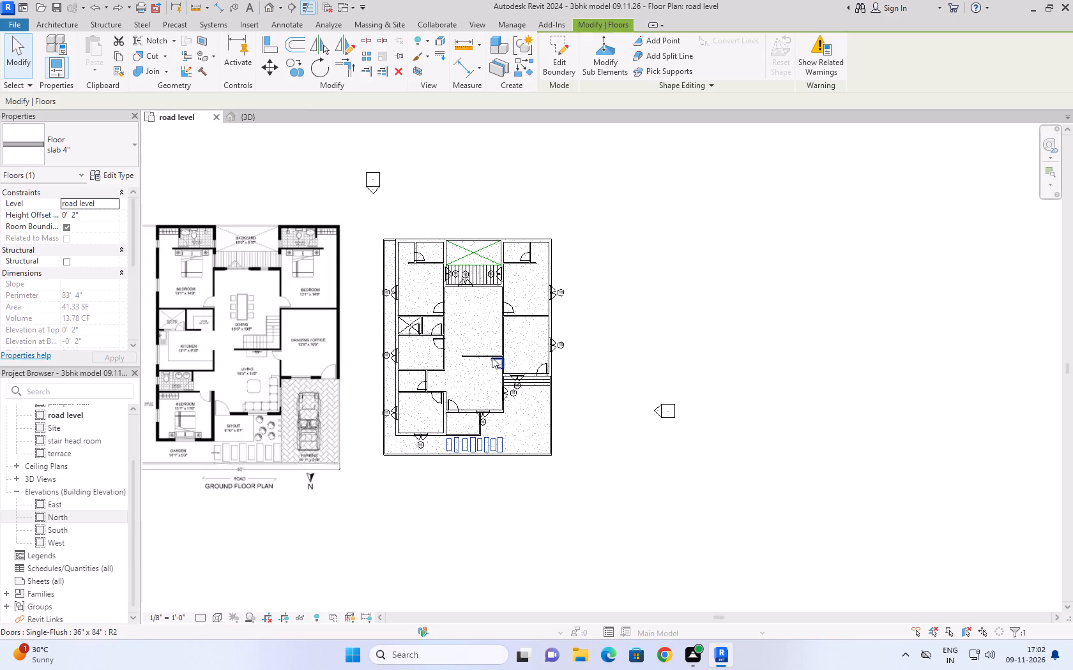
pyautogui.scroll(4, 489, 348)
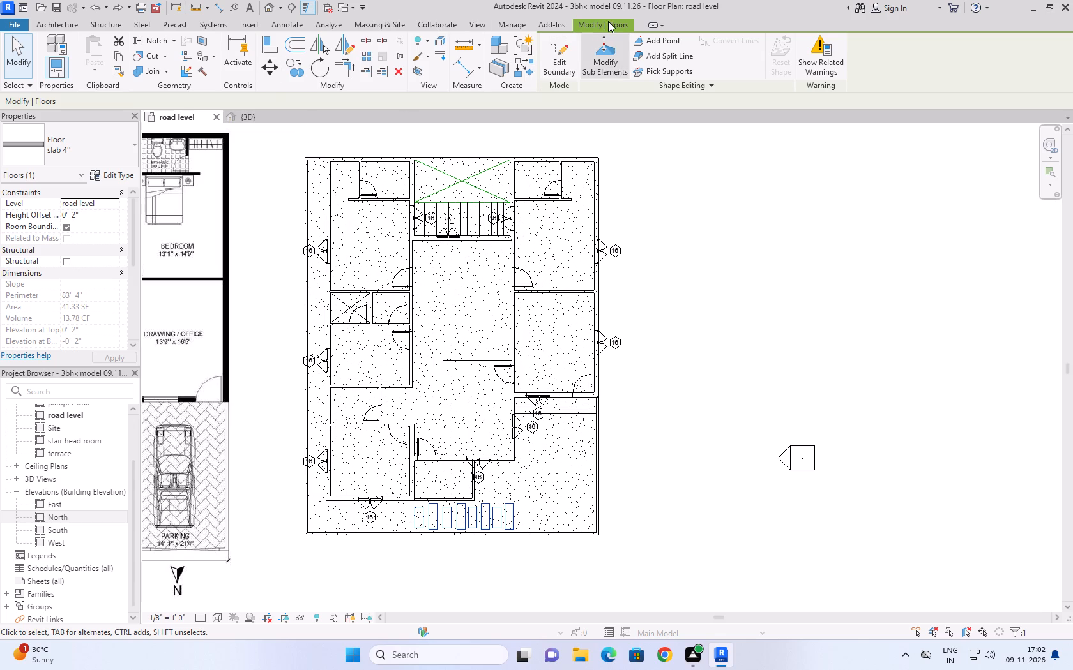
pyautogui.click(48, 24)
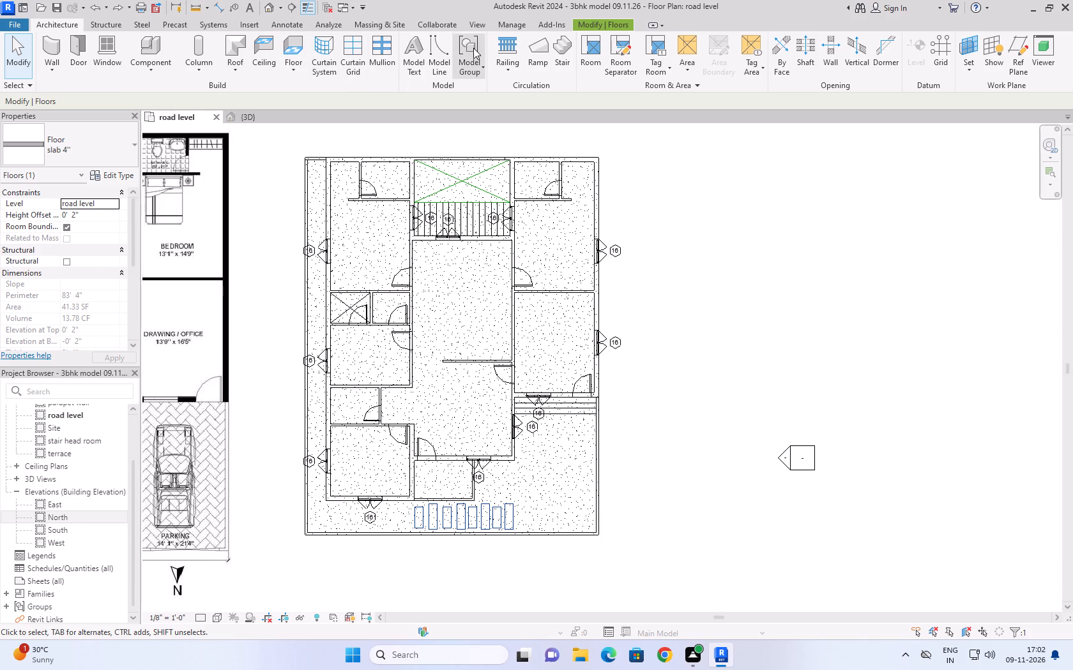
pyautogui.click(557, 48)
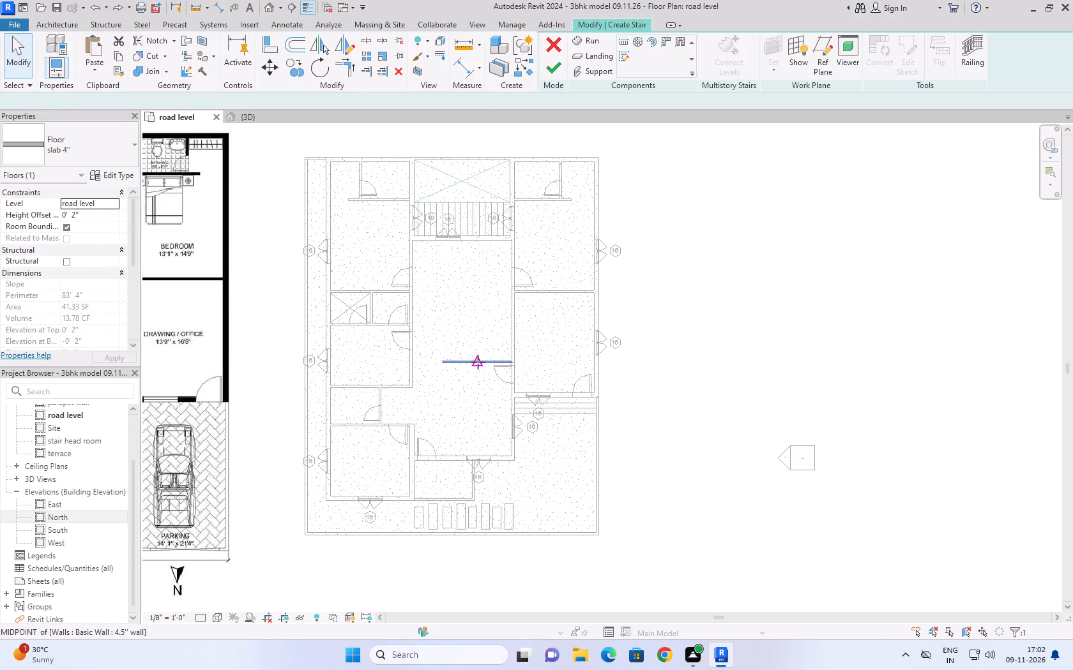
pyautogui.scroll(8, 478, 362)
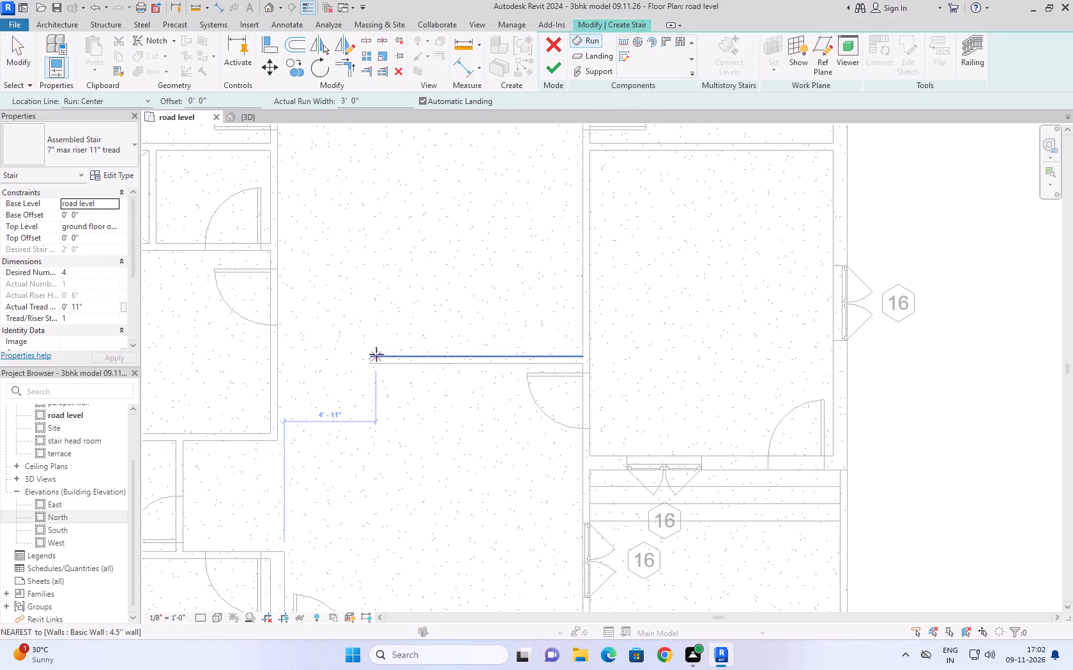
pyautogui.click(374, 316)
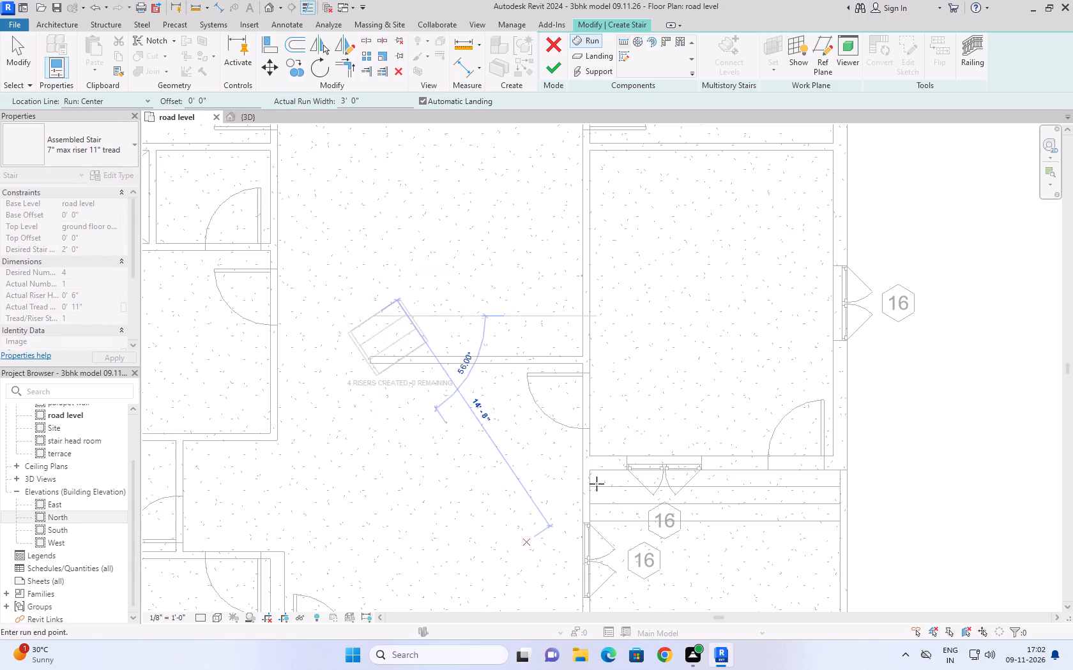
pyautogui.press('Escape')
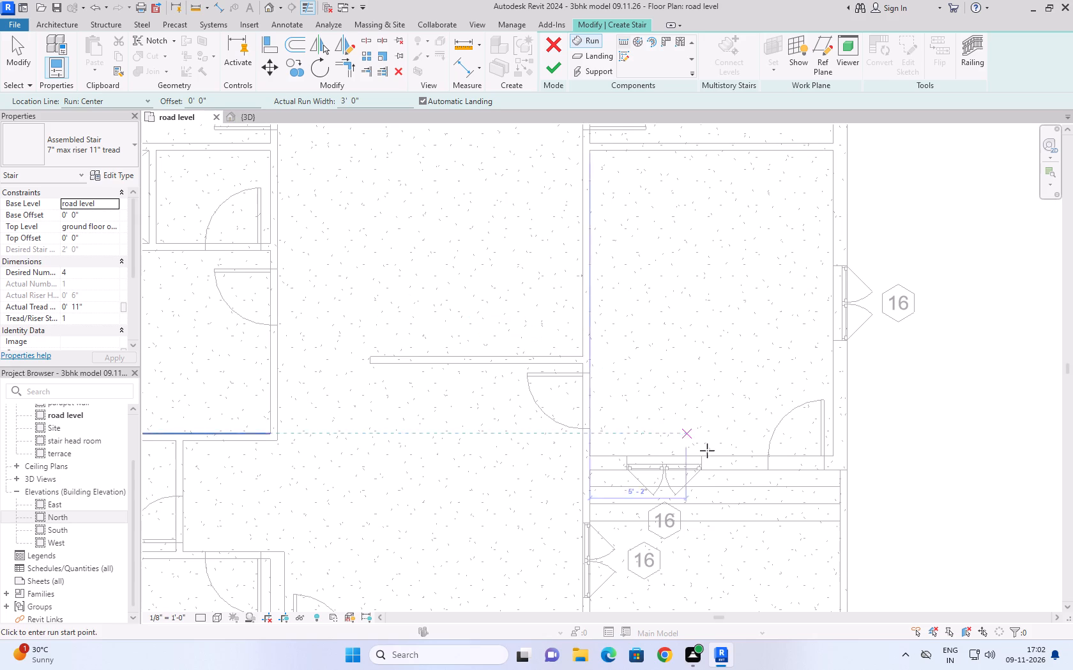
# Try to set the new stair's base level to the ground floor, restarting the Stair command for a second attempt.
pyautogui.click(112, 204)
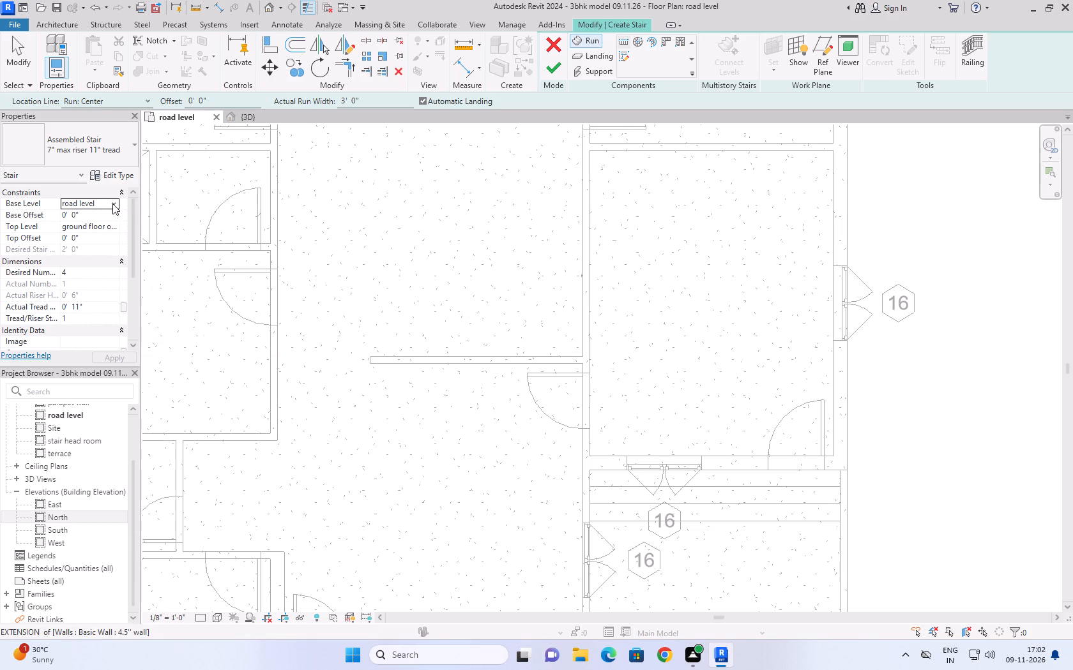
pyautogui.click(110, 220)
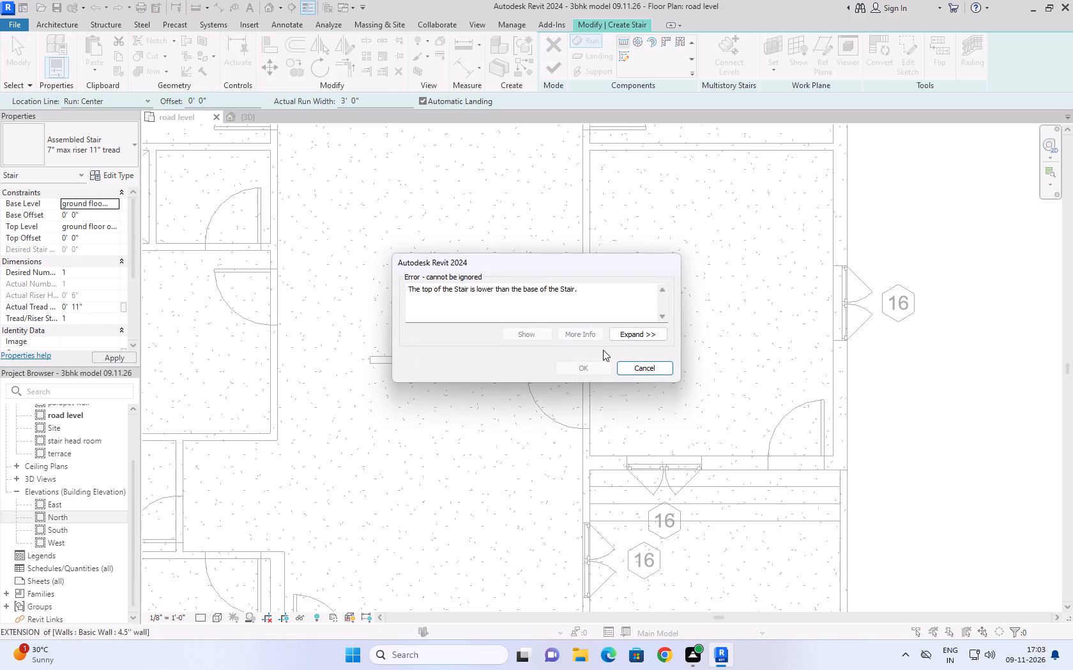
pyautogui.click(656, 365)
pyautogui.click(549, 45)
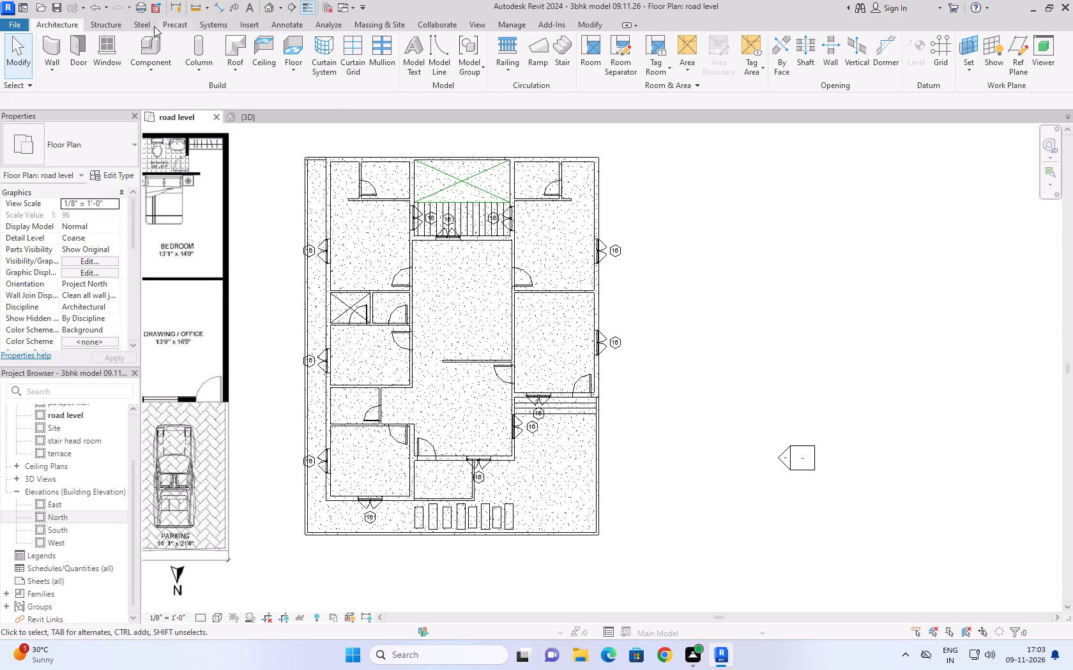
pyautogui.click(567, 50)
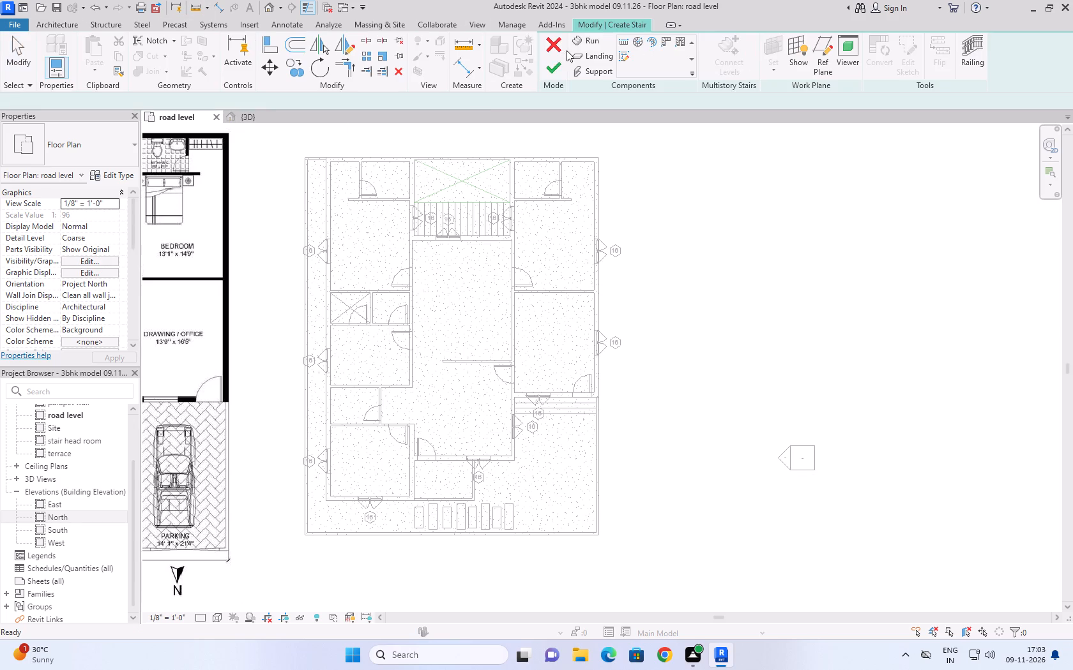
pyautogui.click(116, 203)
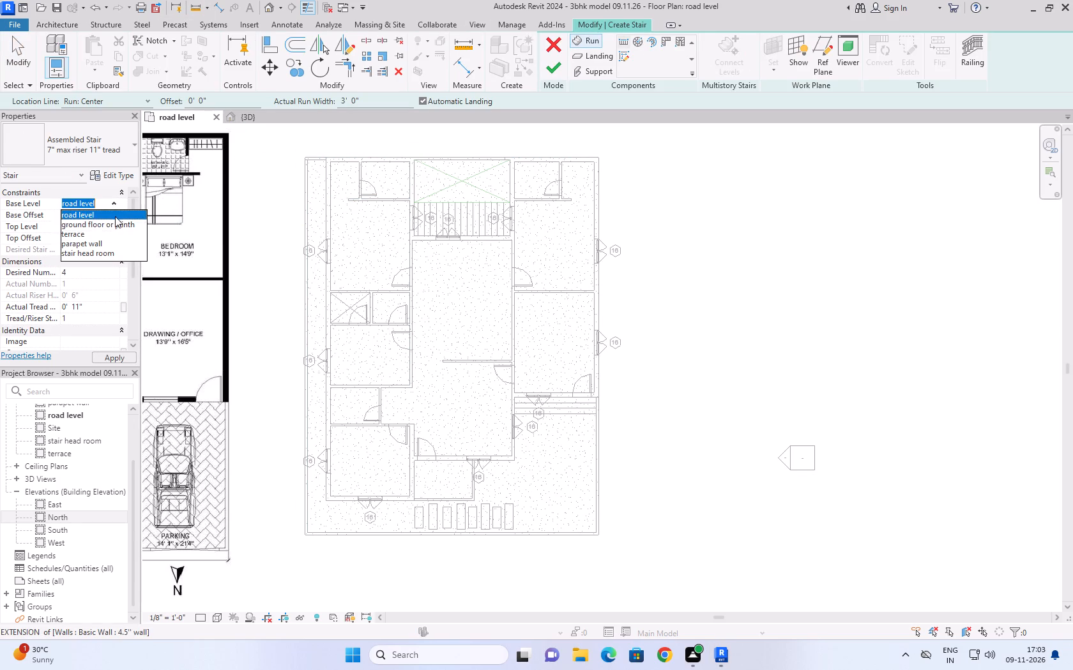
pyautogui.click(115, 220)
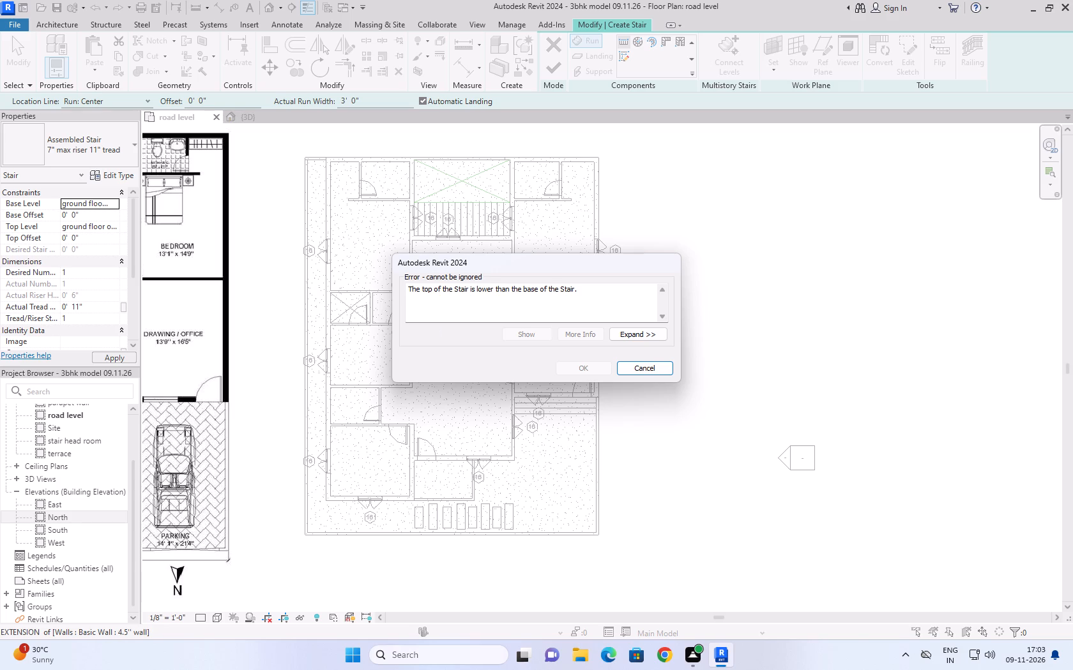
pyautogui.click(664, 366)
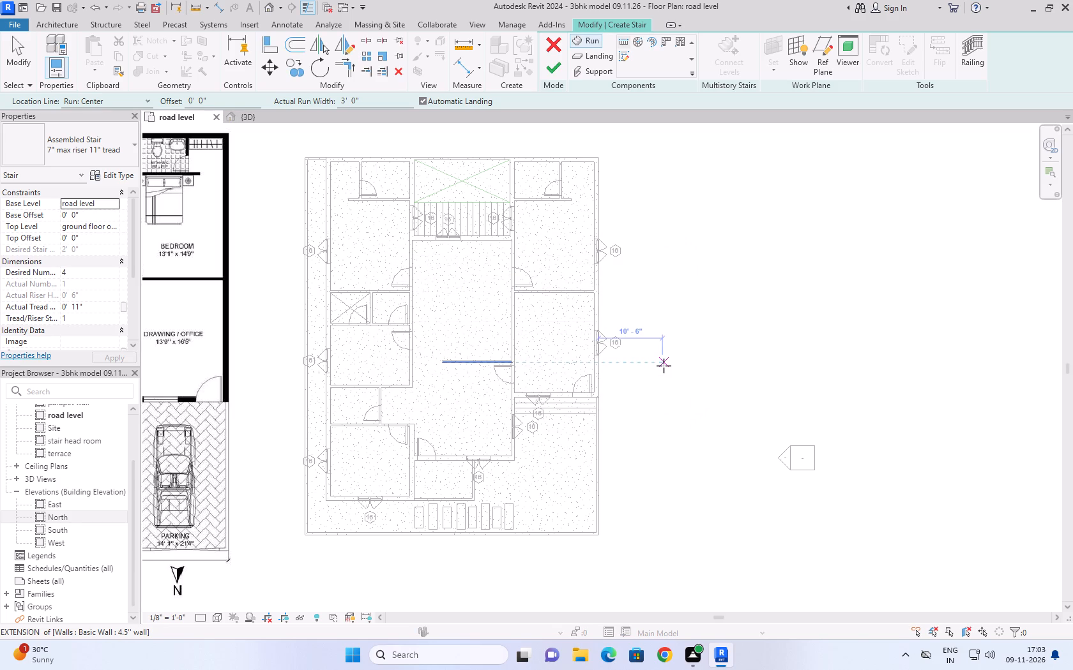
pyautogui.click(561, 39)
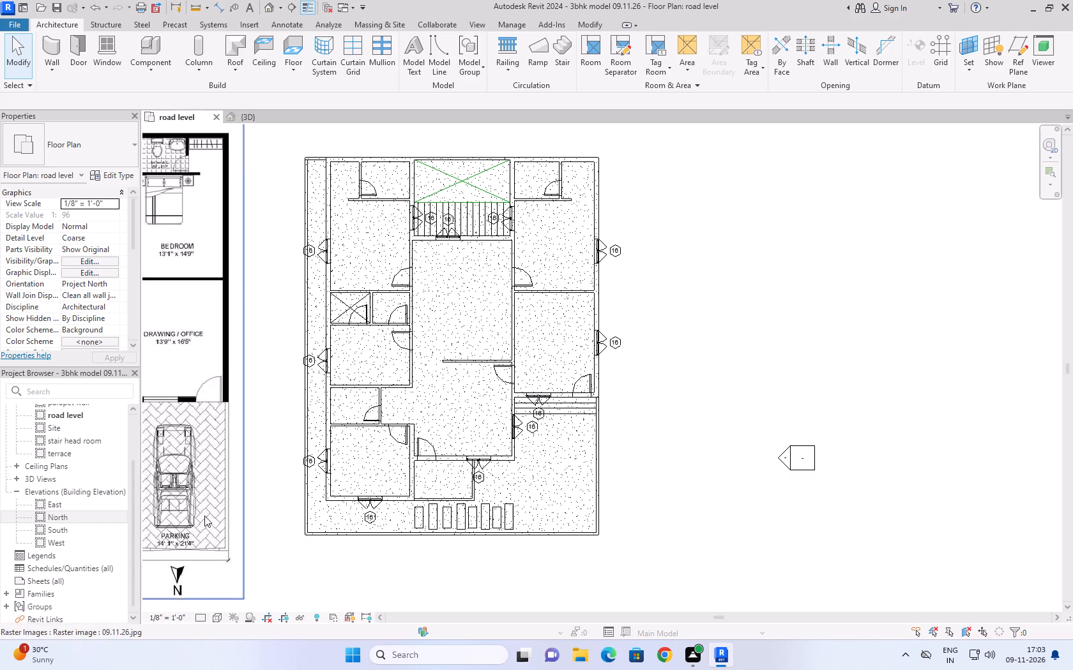
# Compare the reference ground floor plan image with the modelled road level plan, examining the backyard, kitchen, wash area and dining staircase.
pyautogui.scroll(-2, 296, 462)
pyautogui.scroll(4, 225, 366)
pyautogui.moveTo(273, 362); pyautogui.dragTo(390, 334, button='middle')
pyautogui.scroll(-6, 390, 334)
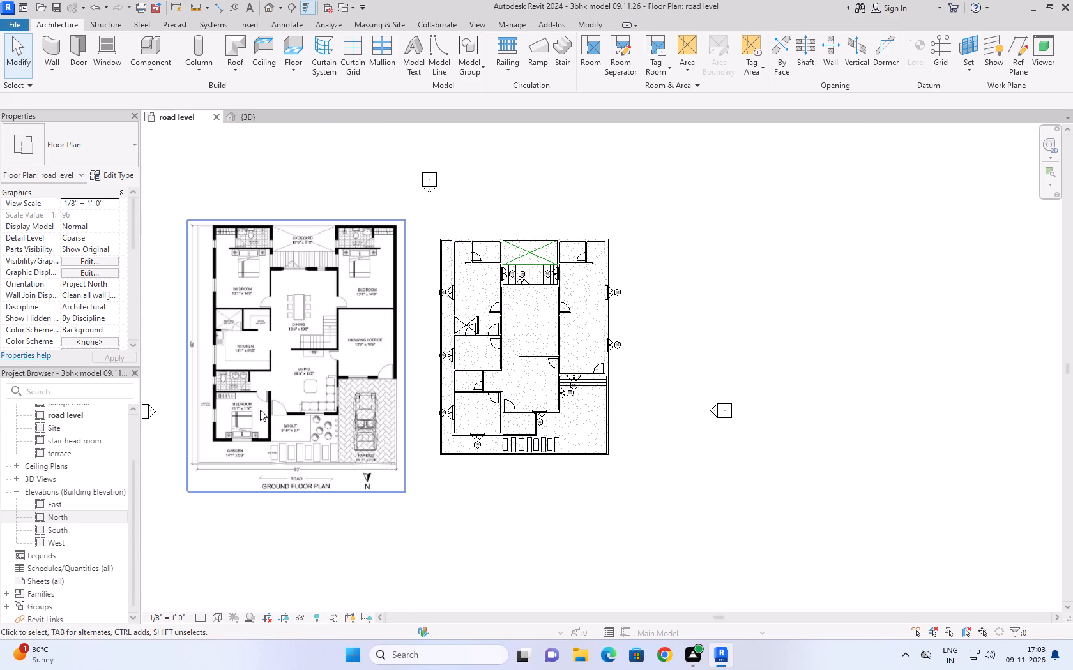
pyautogui.scroll(9, 291, 233)
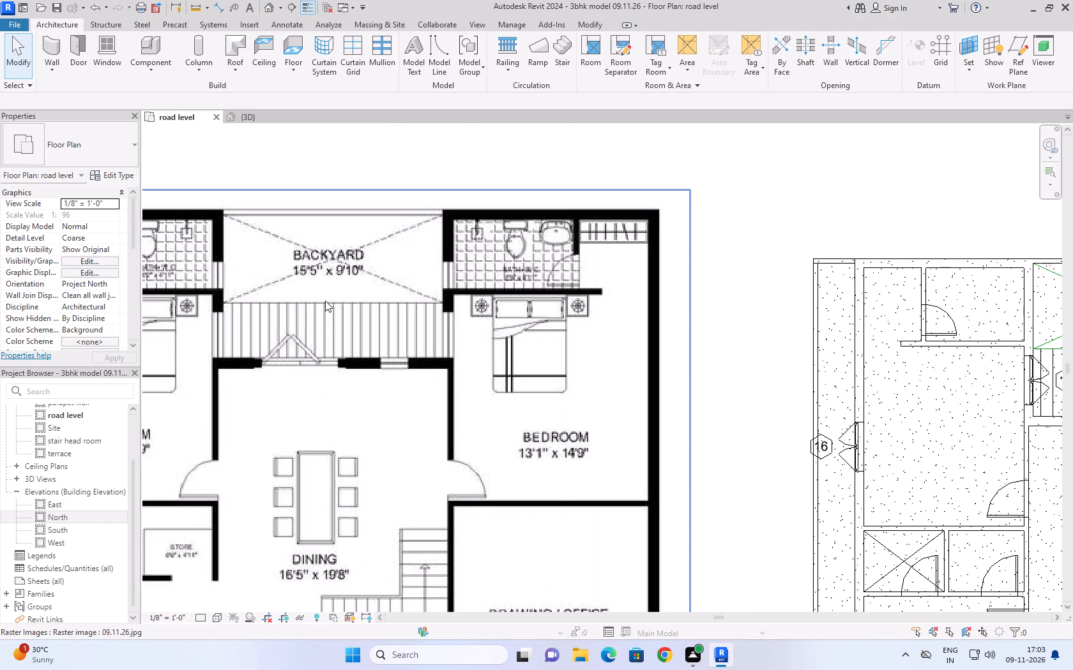
pyautogui.scroll(-6, 367, 267)
pyautogui.scroll(2, 370, 266)
pyautogui.middleClick(370, 266)
pyautogui.scroll(2, 370, 266)
pyautogui.middleClick(370, 266)
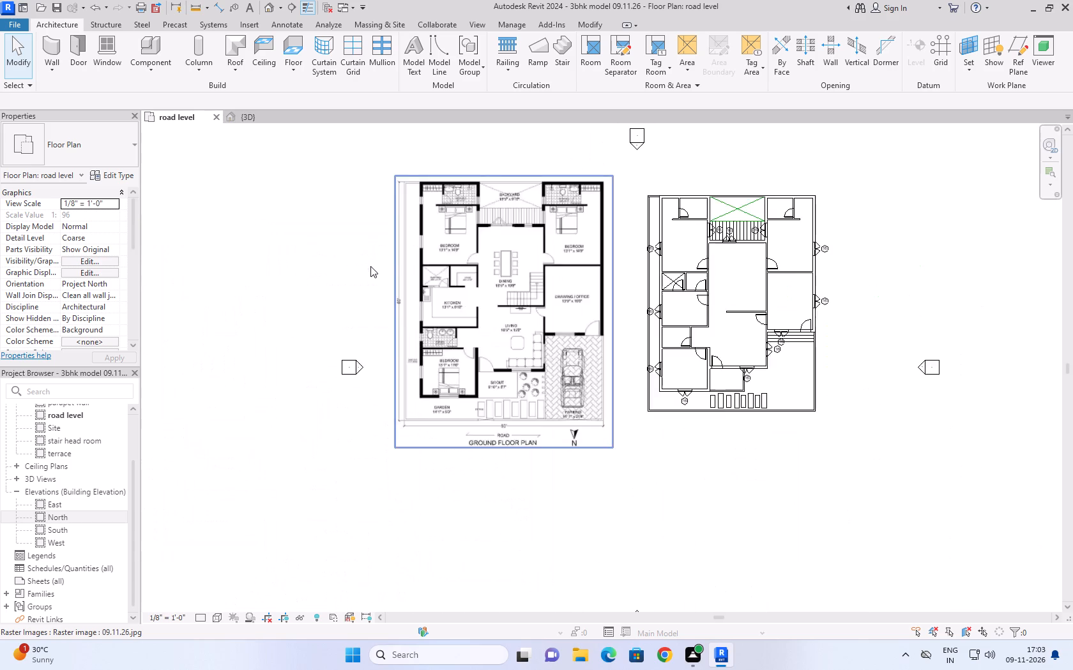
pyautogui.scroll(-4, 512, 239)
pyautogui.scroll(5, 481, 311)
pyautogui.moveTo(487, 220); pyautogui.dragTo(409, 348, button='middle')
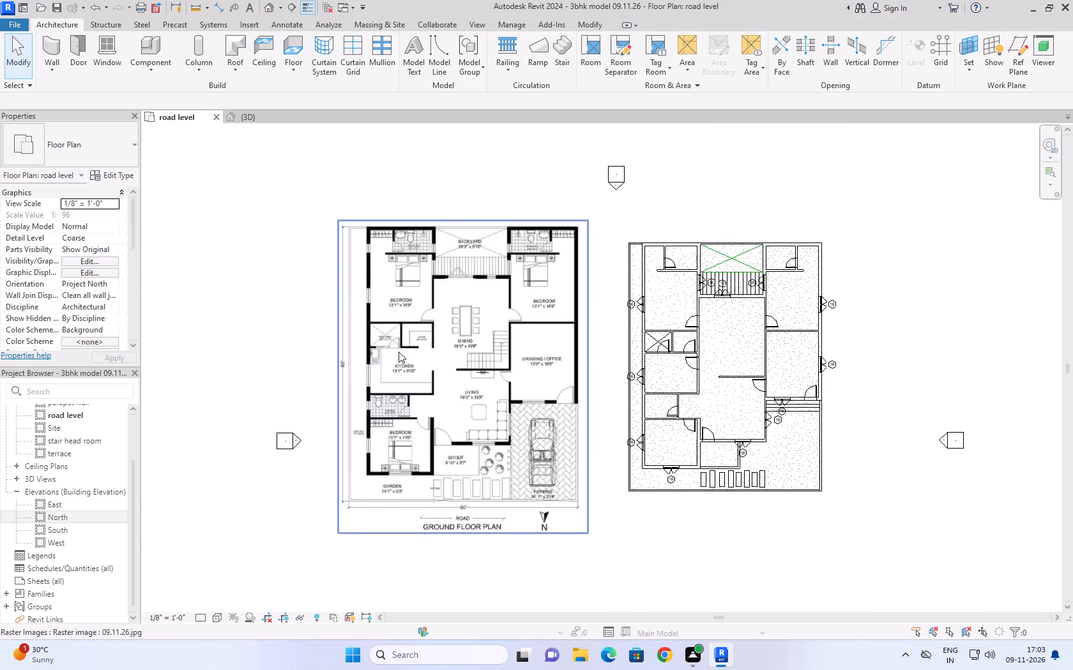
pyautogui.scroll(11, 397, 352)
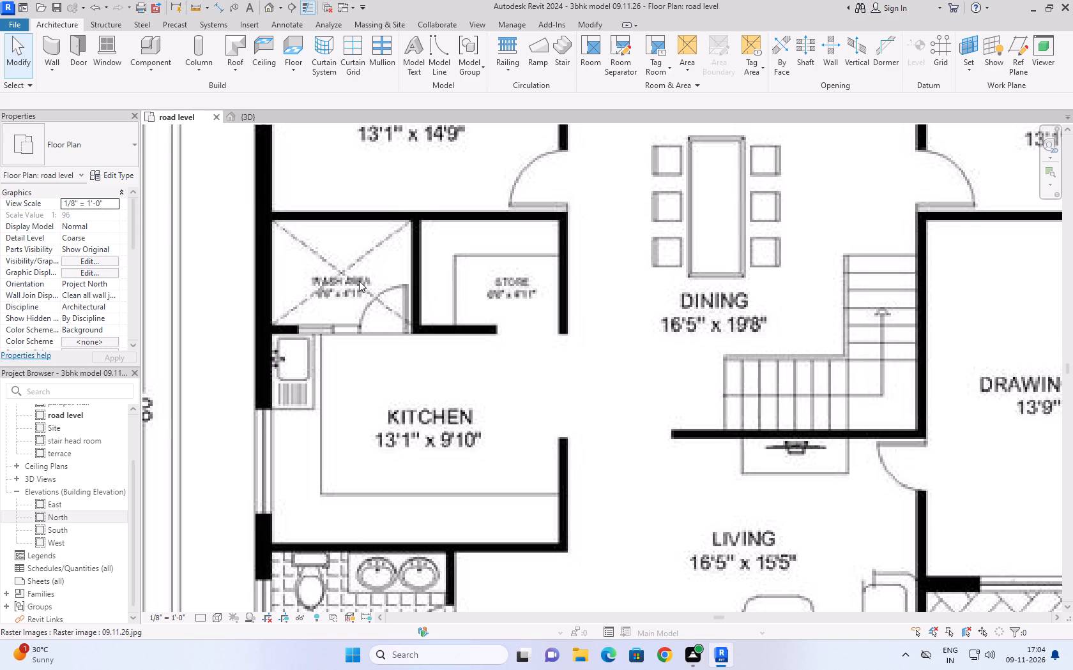
pyautogui.scroll(-6, 151, 304)
pyautogui.scroll(-4, 545, 327)
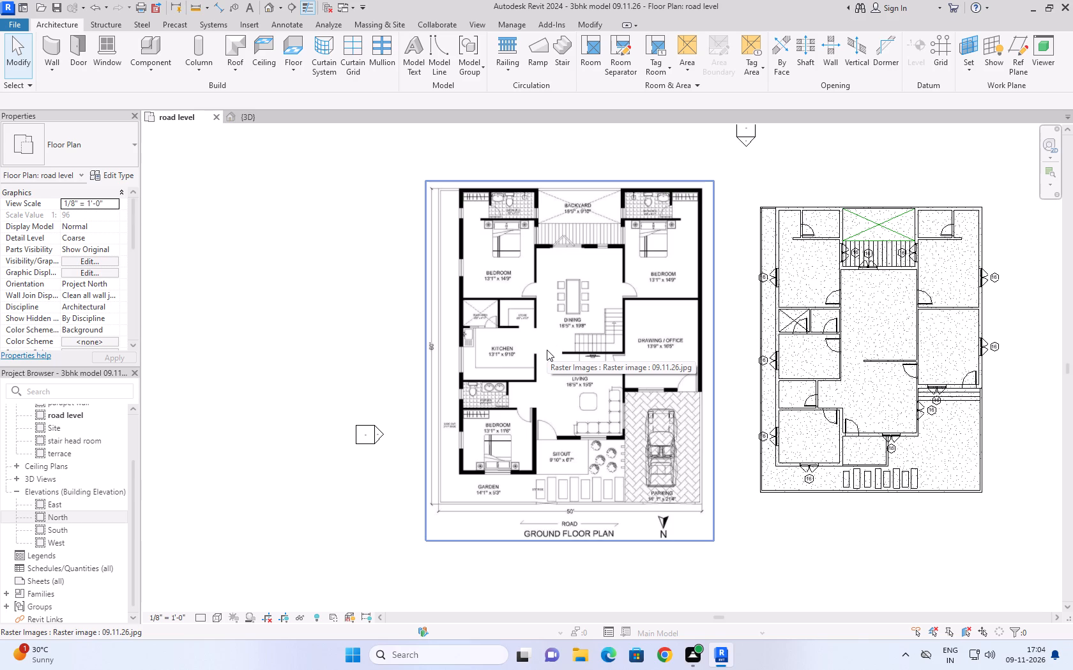
pyautogui.click(314, 195)
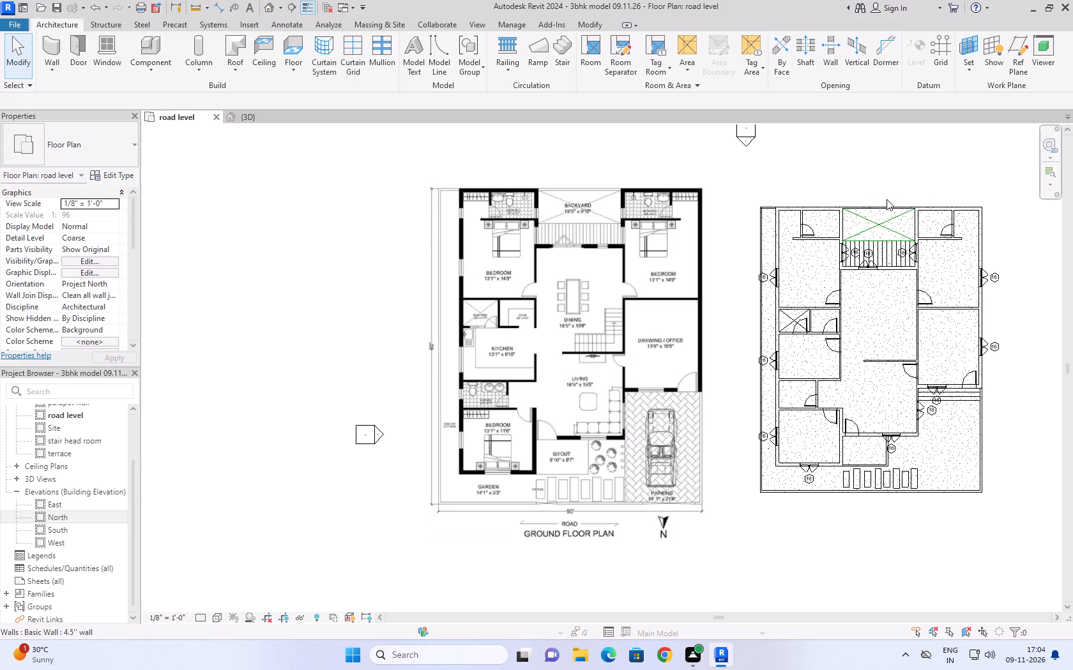
pyautogui.scroll(5, 1020, 272)
pyautogui.scroll(1, 638, 202)
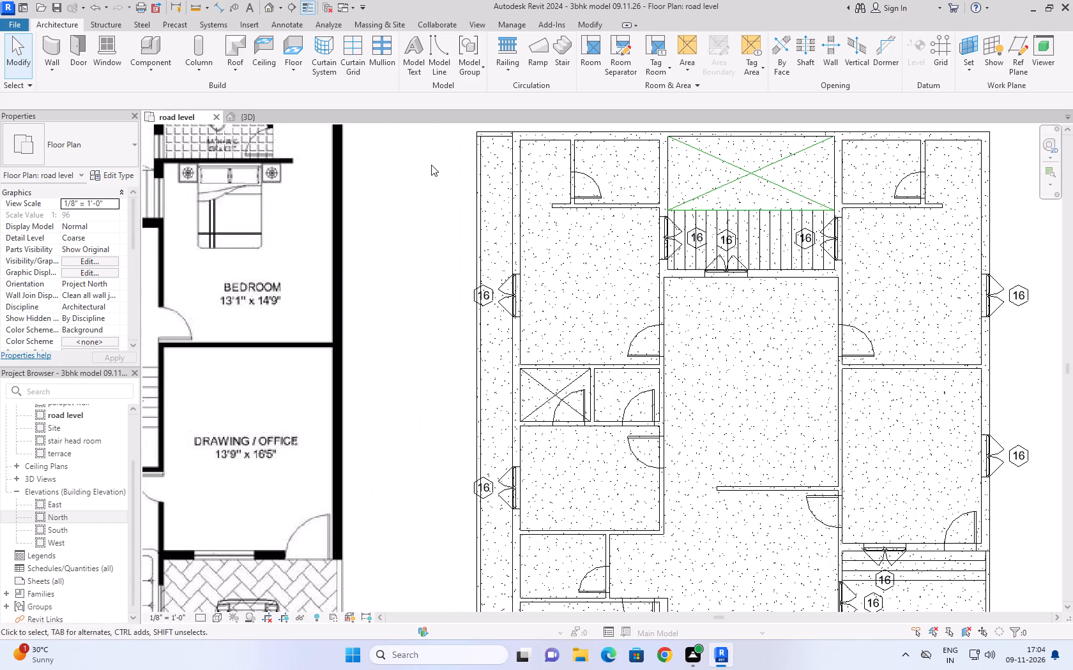
pyautogui.scroll(-7, 431, 165)
# Return to the 3D view and examine the house layout around the backyard from the top.
pyautogui.click(254, 118)
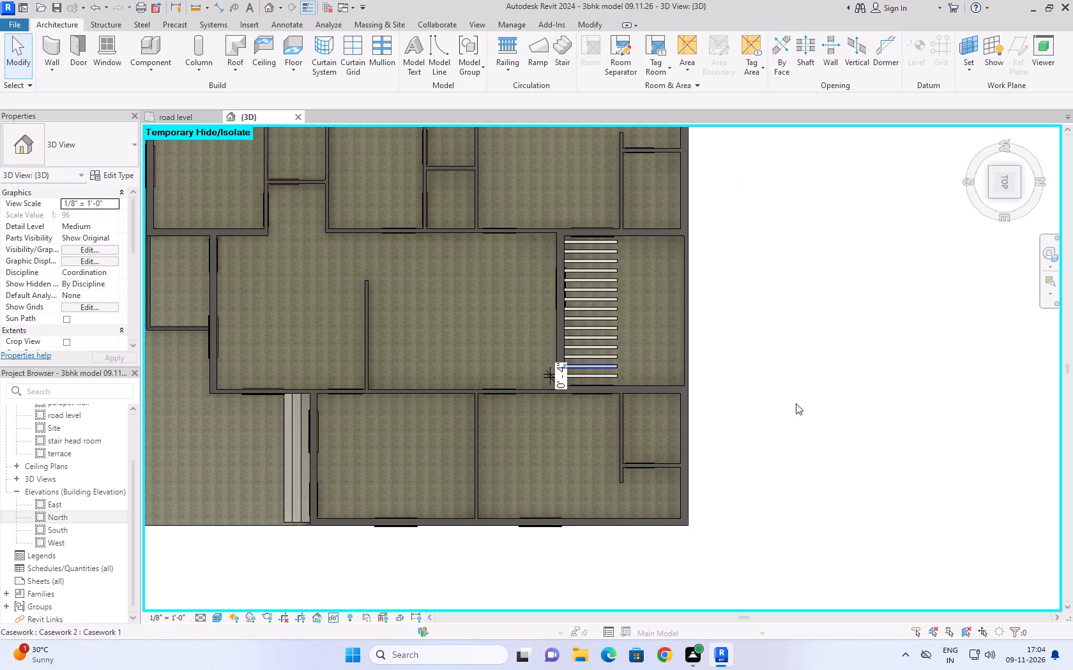
pyautogui.scroll(-4, 801, 348)
pyautogui.moveTo(830, 327); pyautogui.dragTo(720, 343, button='middle')
pyautogui.scroll(3, 622, 374)
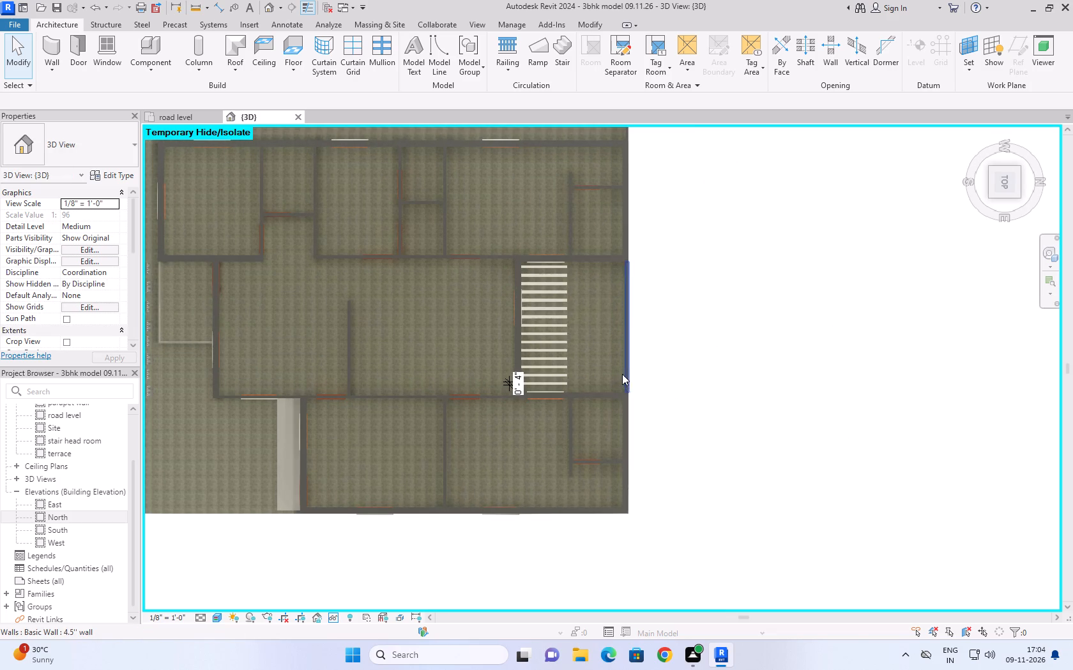
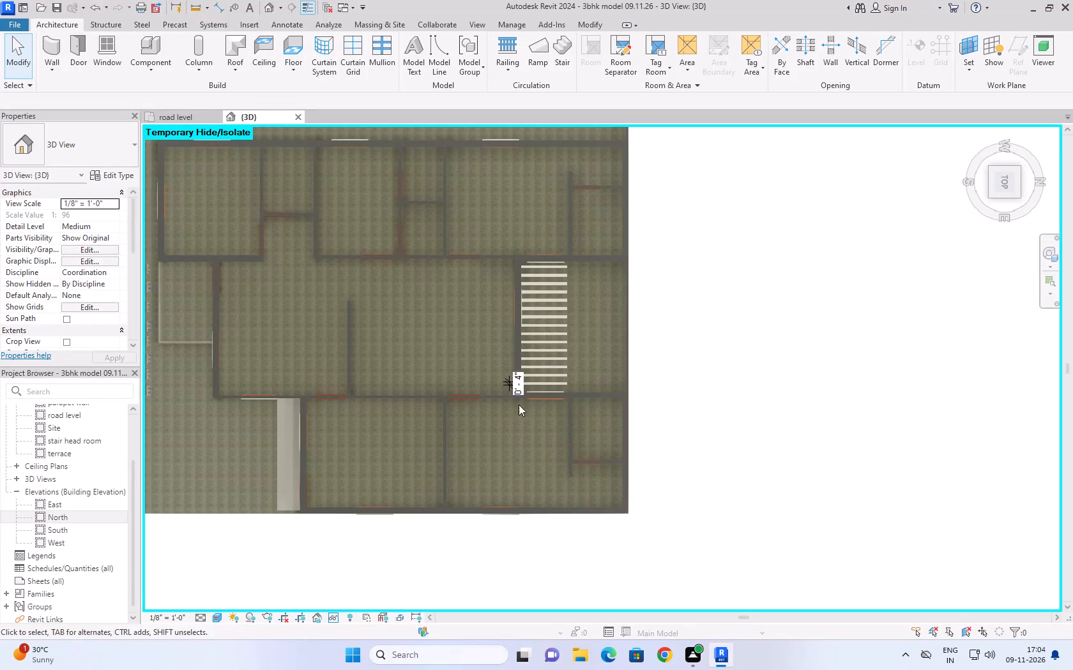
# Delete the stray linear dimension on the 9" wall beside the row of casework slats over the backyard.
pyautogui.scroll(4, 783, 343)
pyautogui.click(778, 358)
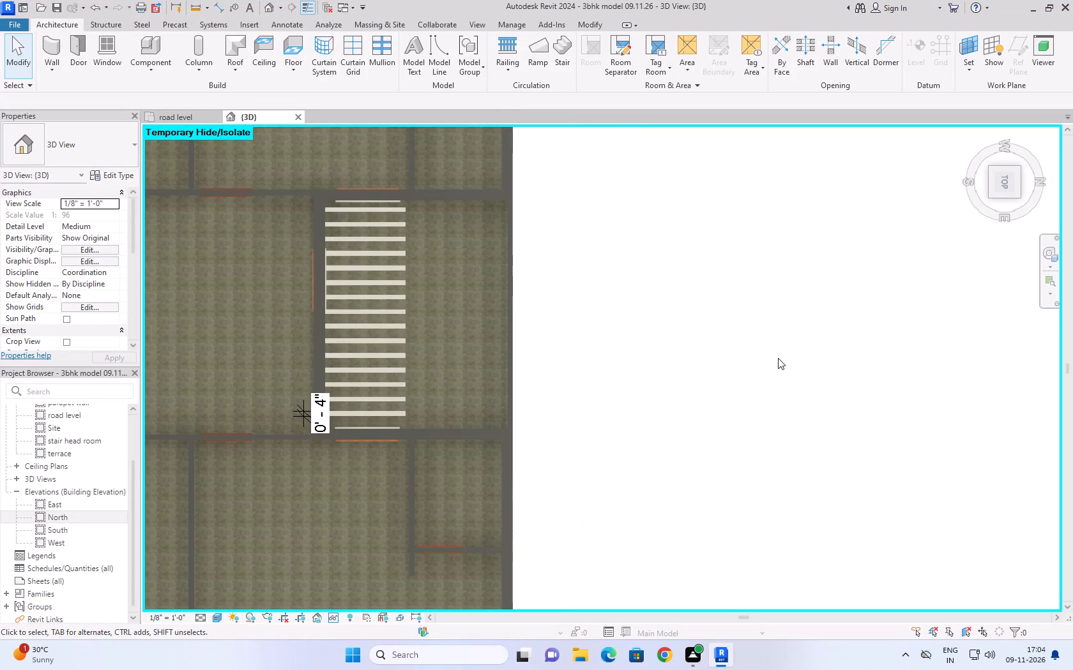
pyautogui.scroll(1, 778, 358)
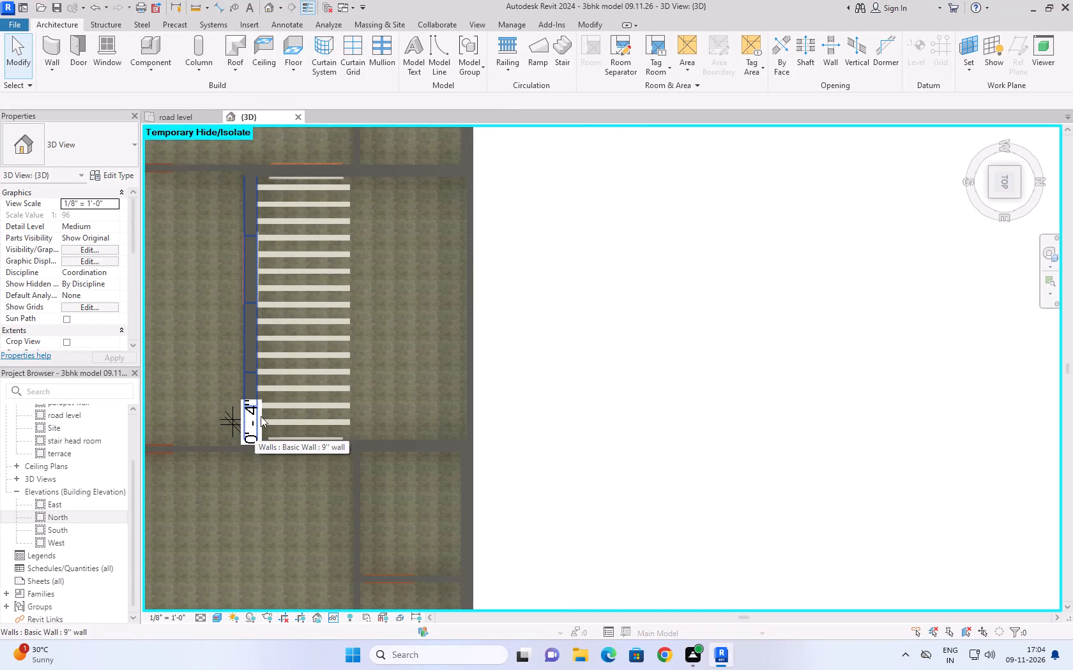
pyautogui.click(230, 422)
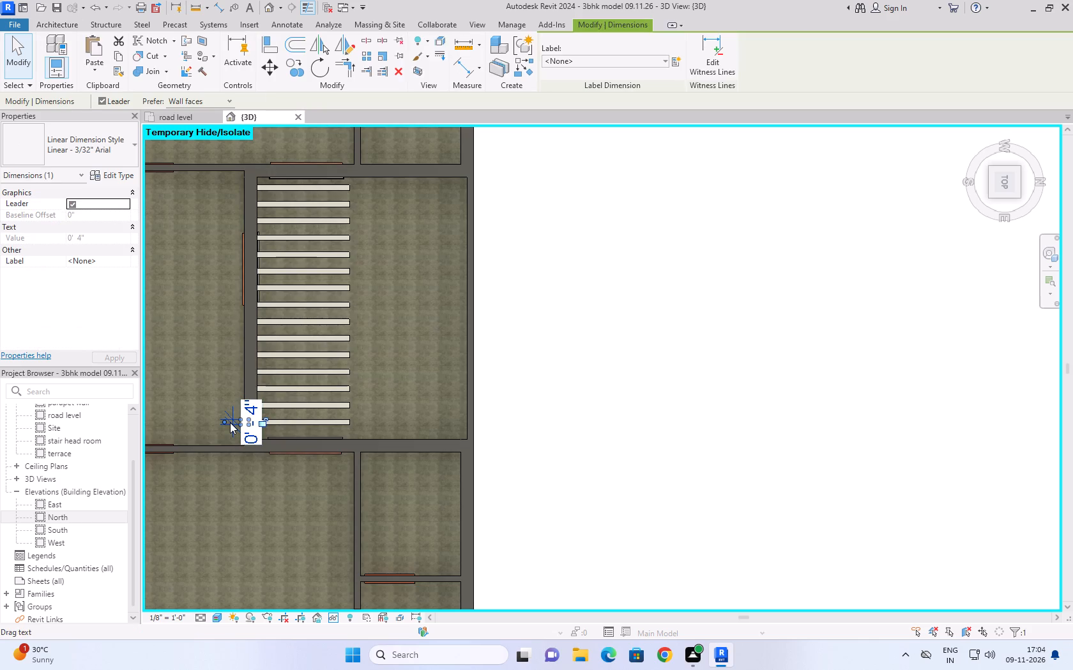
pyautogui.press('Delete')
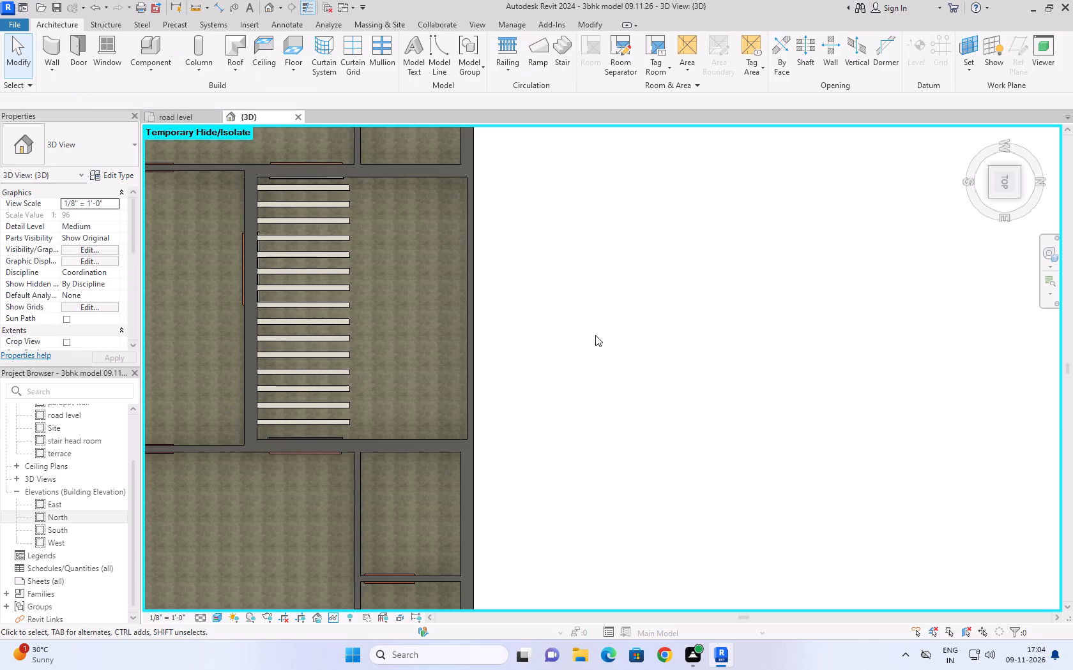
# Examine the gap between the last backyard slat and the adjoining wall, checking the double casement window there.
pyautogui.scroll(2, 280, 424)
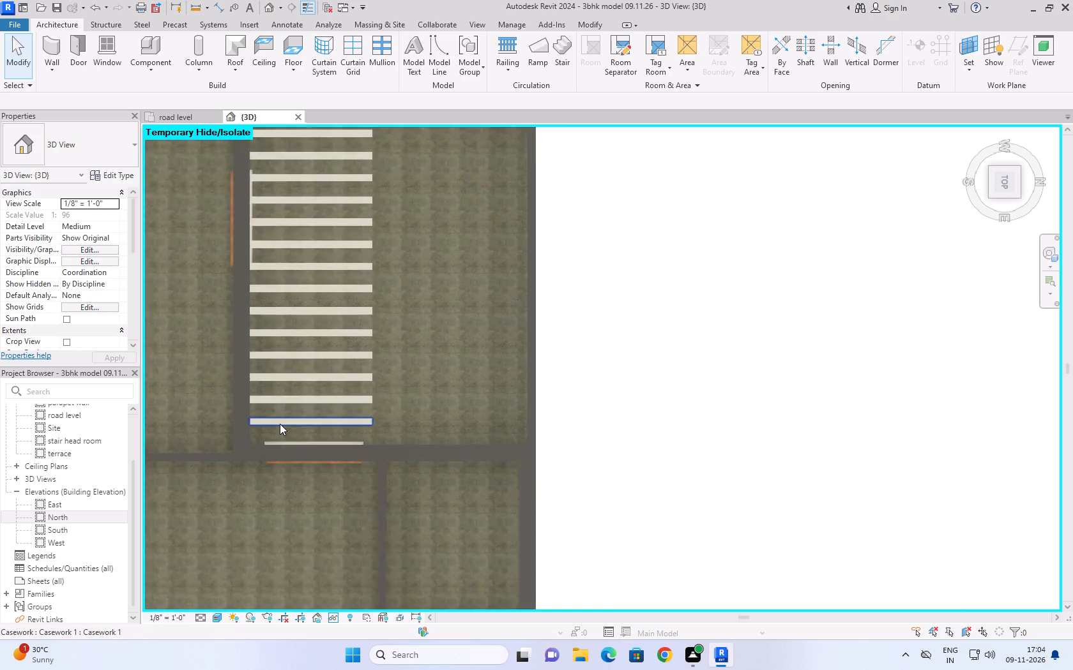
pyautogui.scroll(7, 280, 424)
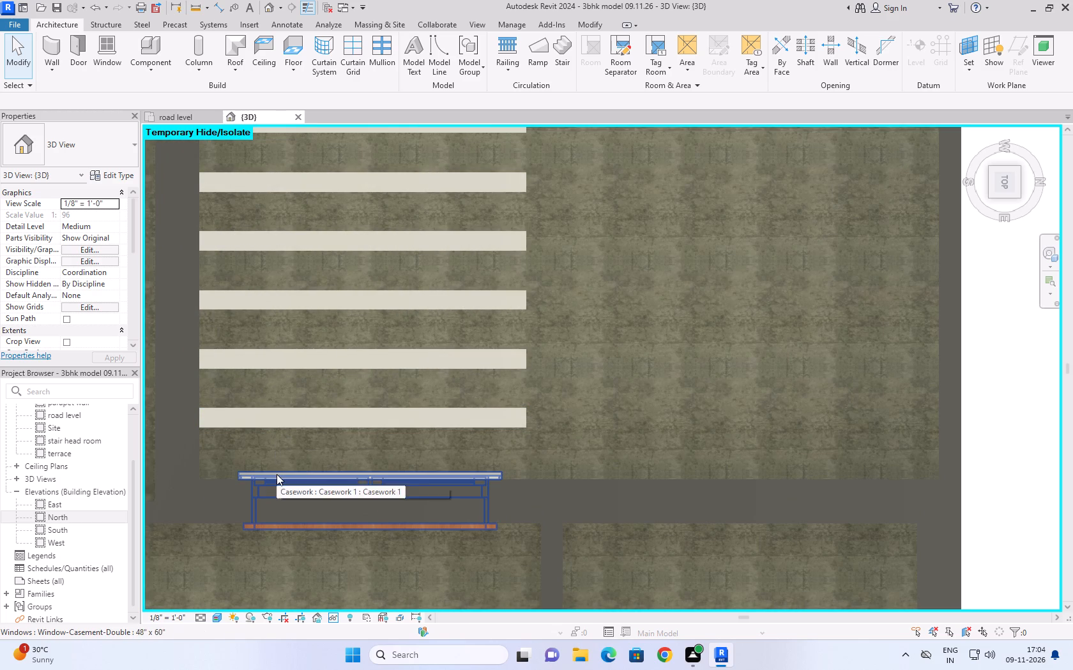
pyautogui.scroll(10, 279, 474)
pyautogui.click(257, 467)
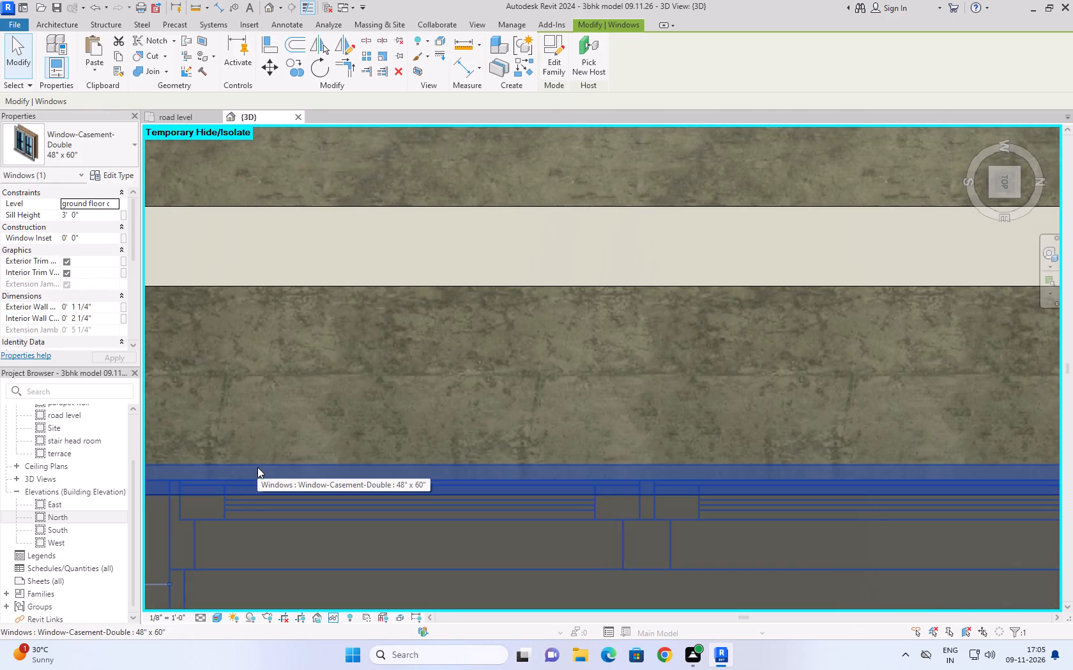
pyautogui.scroll(-15, 352, 377)
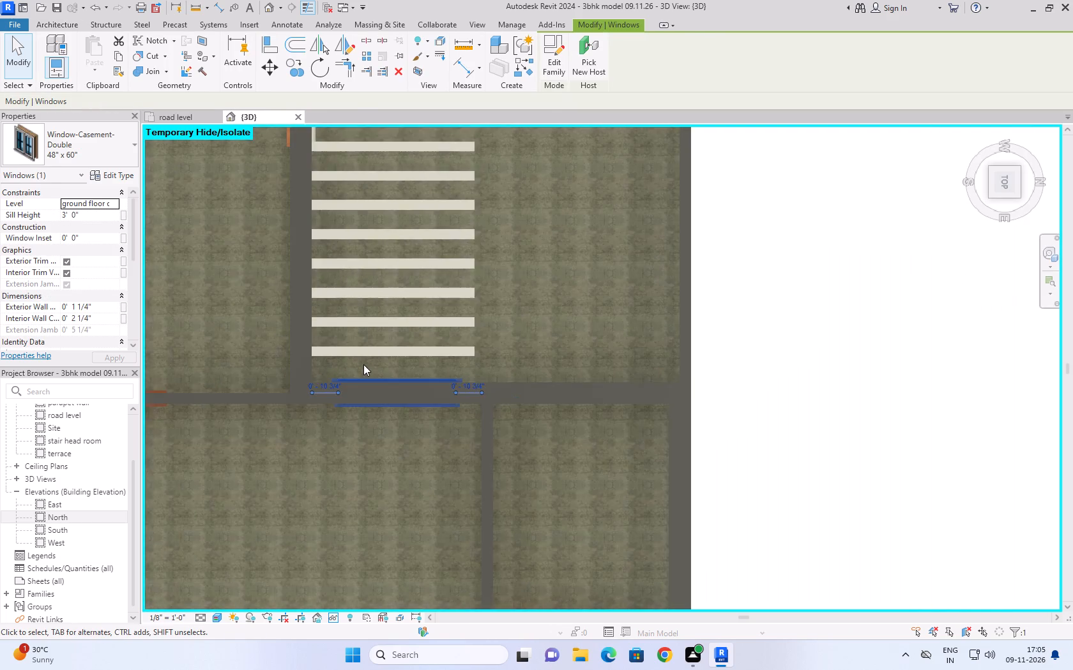
pyautogui.scroll(-6, 364, 364)
pyautogui.click(601, 334)
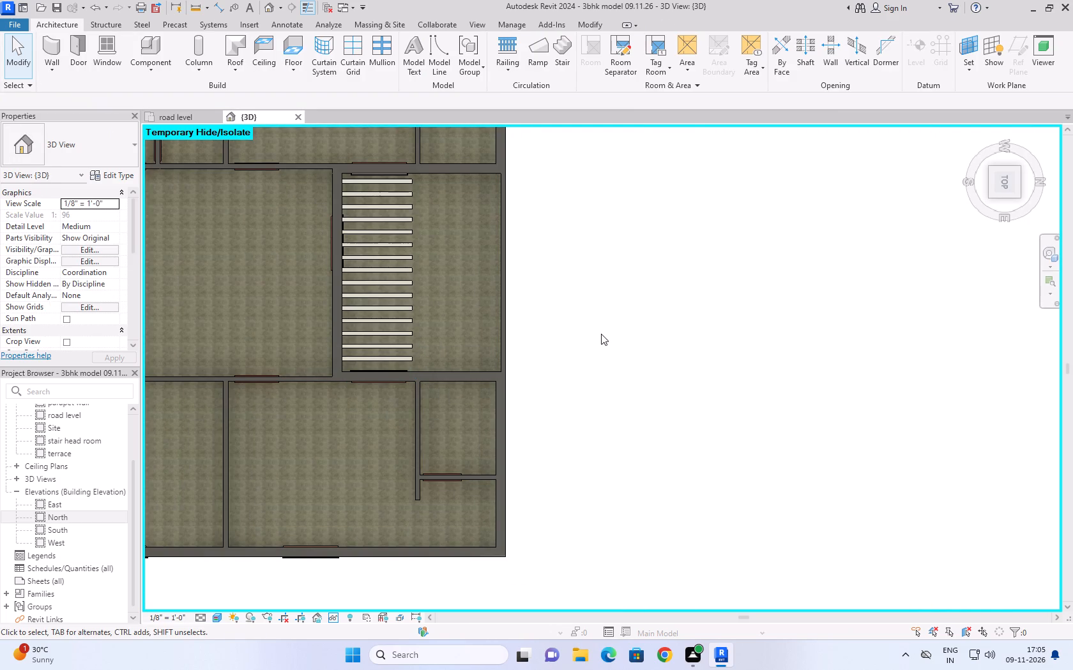
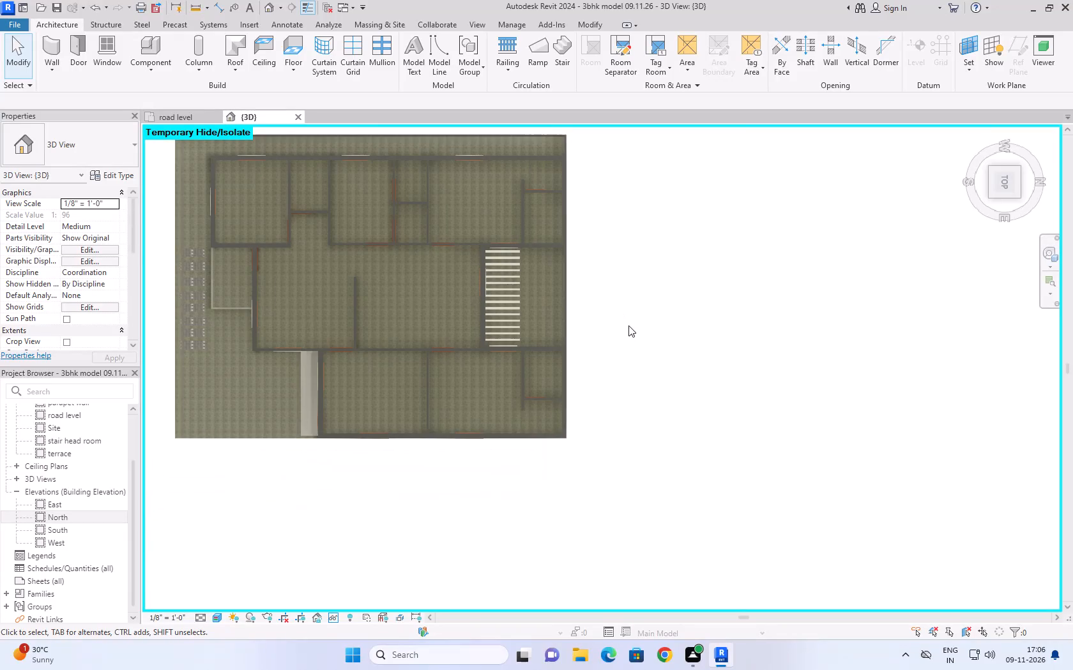
# Examine the whole house layout from above in the 3D view, including the entrance steps and the backyard slats.
pyautogui.moveTo(662, 283); pyautogui.dragTo(639, 406, button='middle')
pyautogui.scroll(-3, 674, 355)
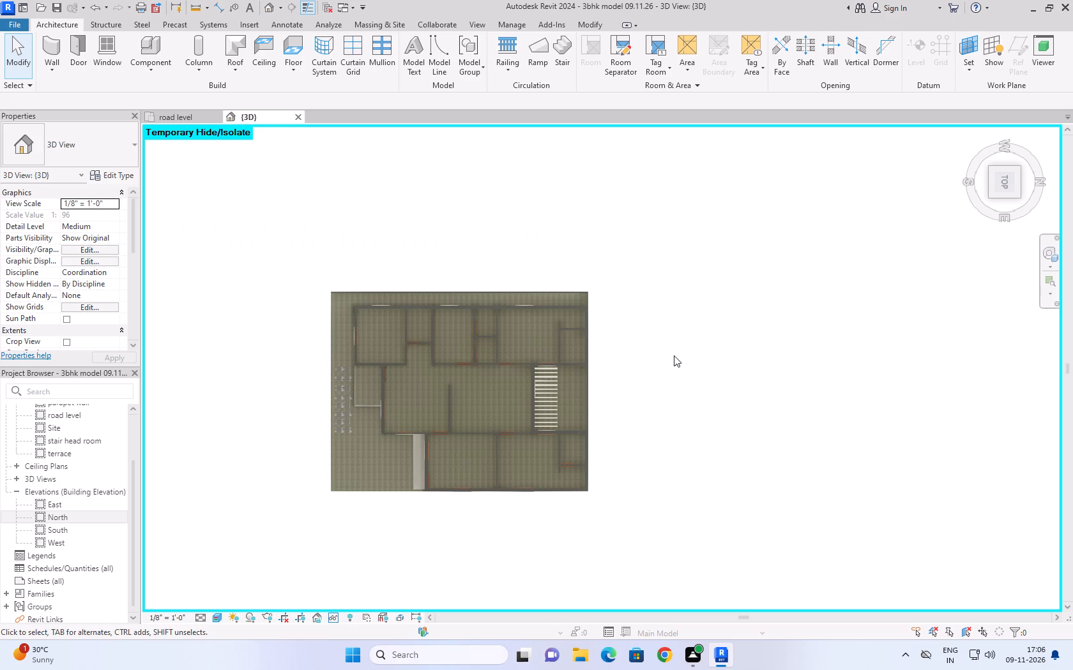
pyautogui.scroll(3, 531, 379)
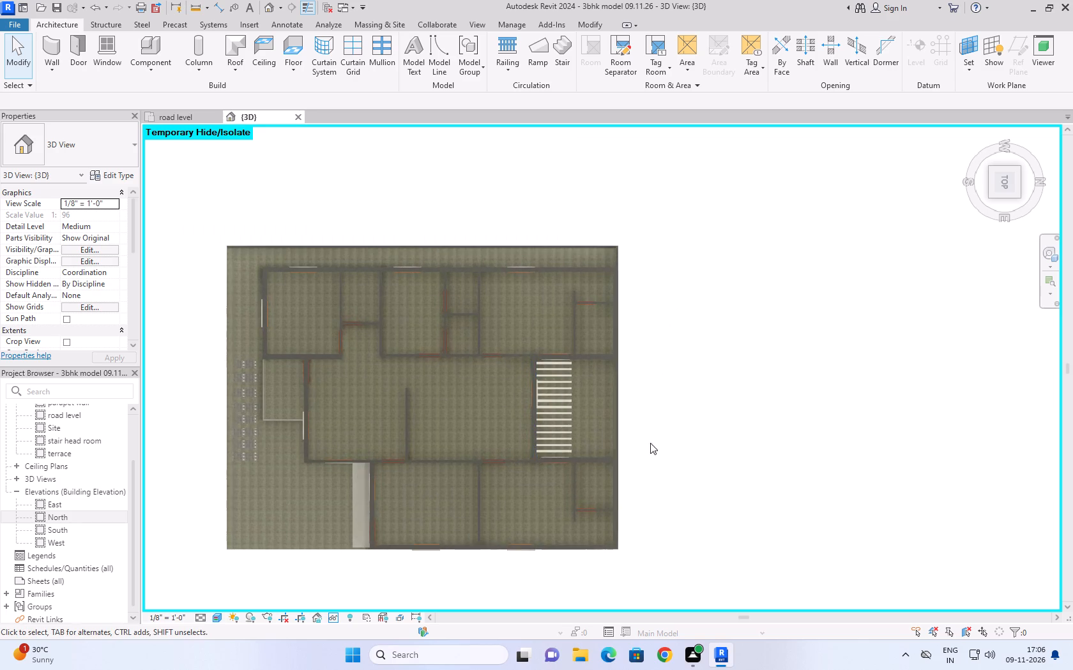
pyautogui.scroll(4, 756, 476)
pyautogui.scroll(-4, 704, 302)
pyautogui.scroll(4, 287, 461)
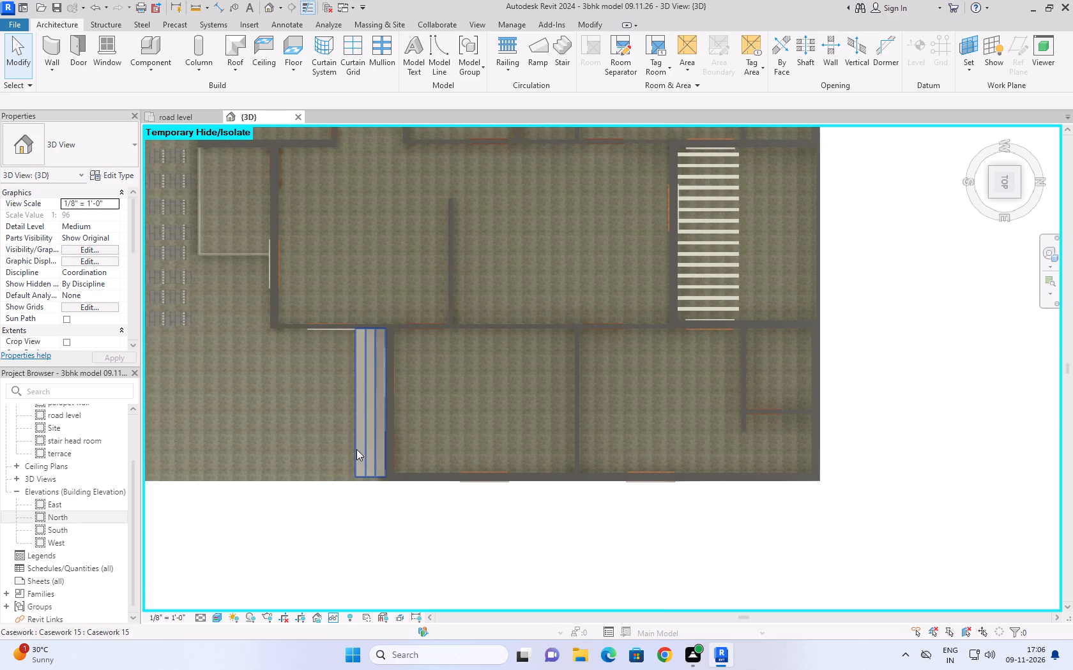
pyautogui.scroll(-4, 628, 525)
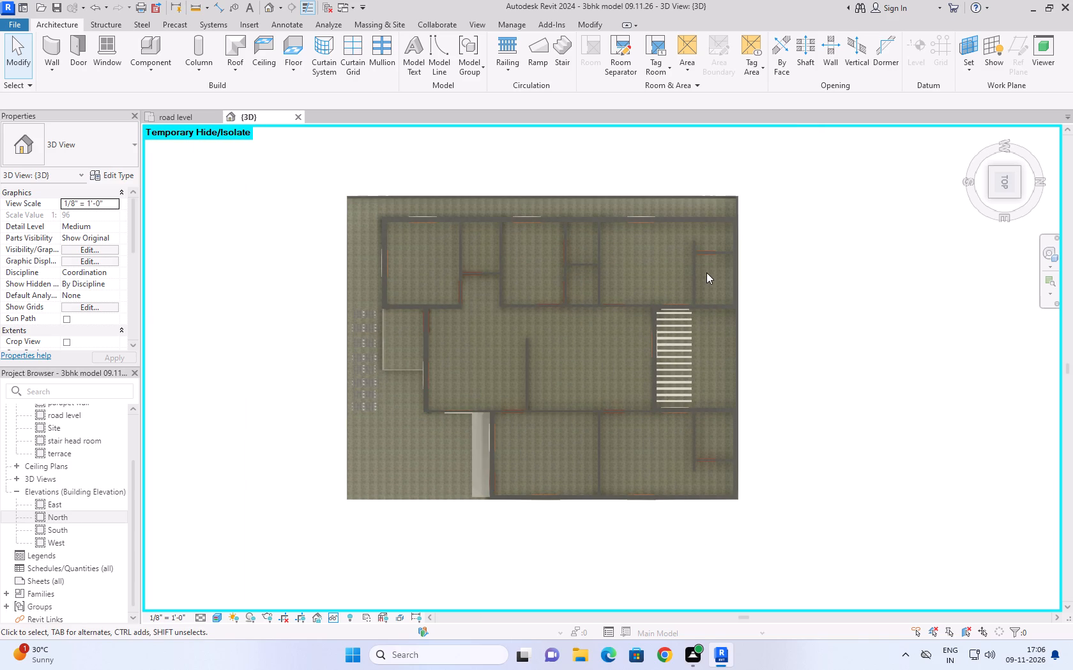
pyautogui.scroll(4, 706, 272)
pyautogui.scroll(-4, 862, 345)
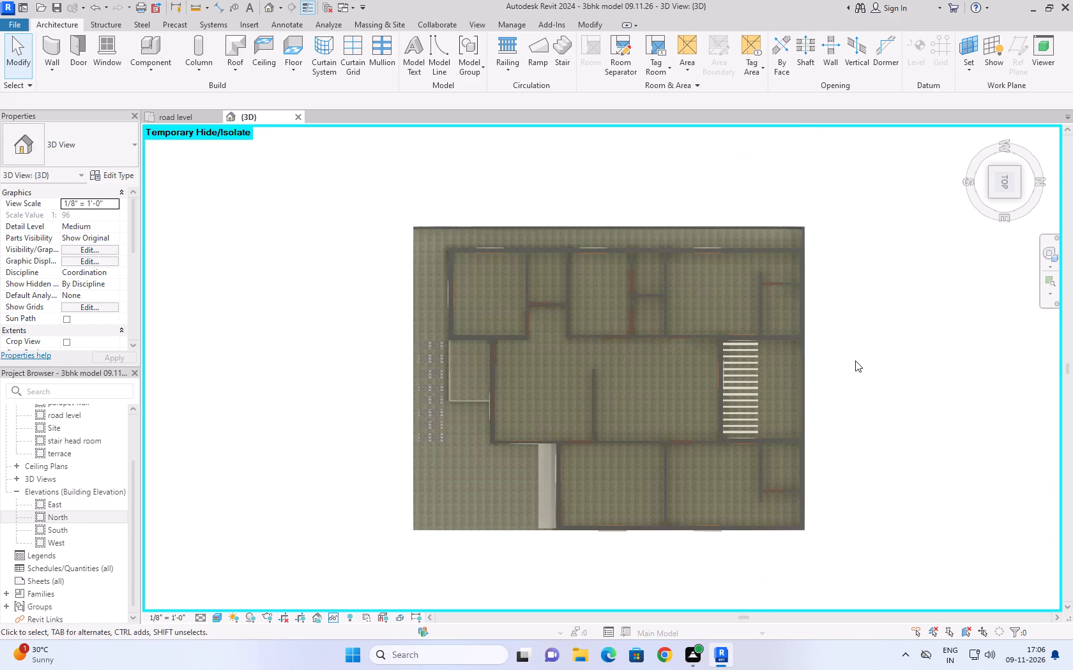
# Return the 3D view to its home orientation and reset the temporary hide/isolate.
pyautogui.click(976, 133)
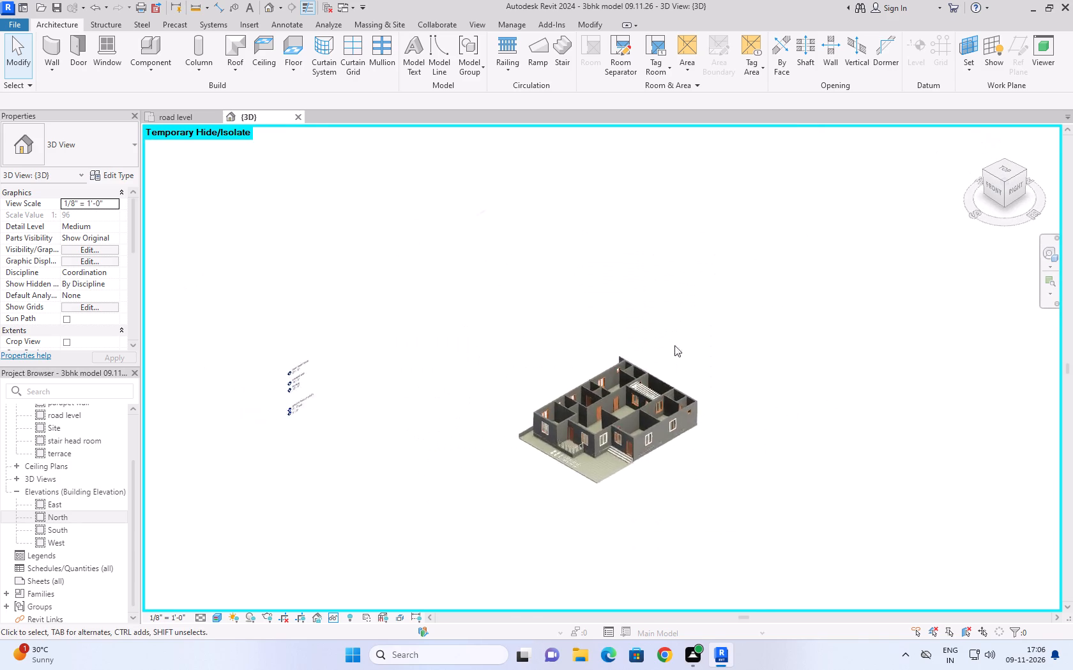
pyautogui.write('hr')
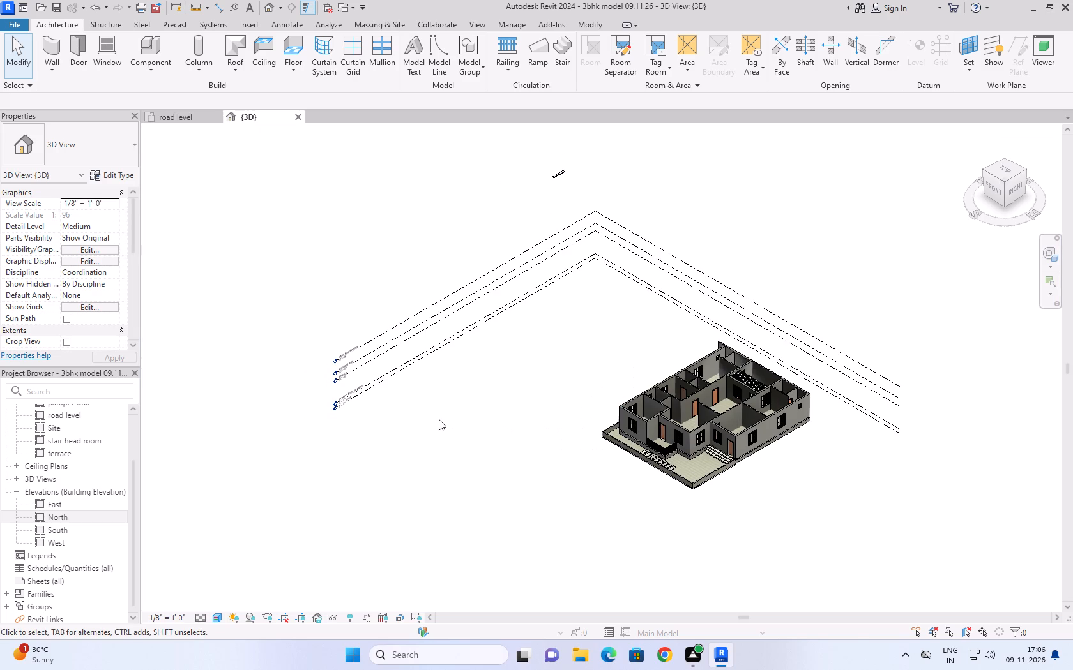
# Examine the complete model in 3D and compare the road level floor plan with the reference plan around the dining and living staircase.
pyautogui.scroll(6, 807, 486)
pyautogui.scroll(1, 764, 391)
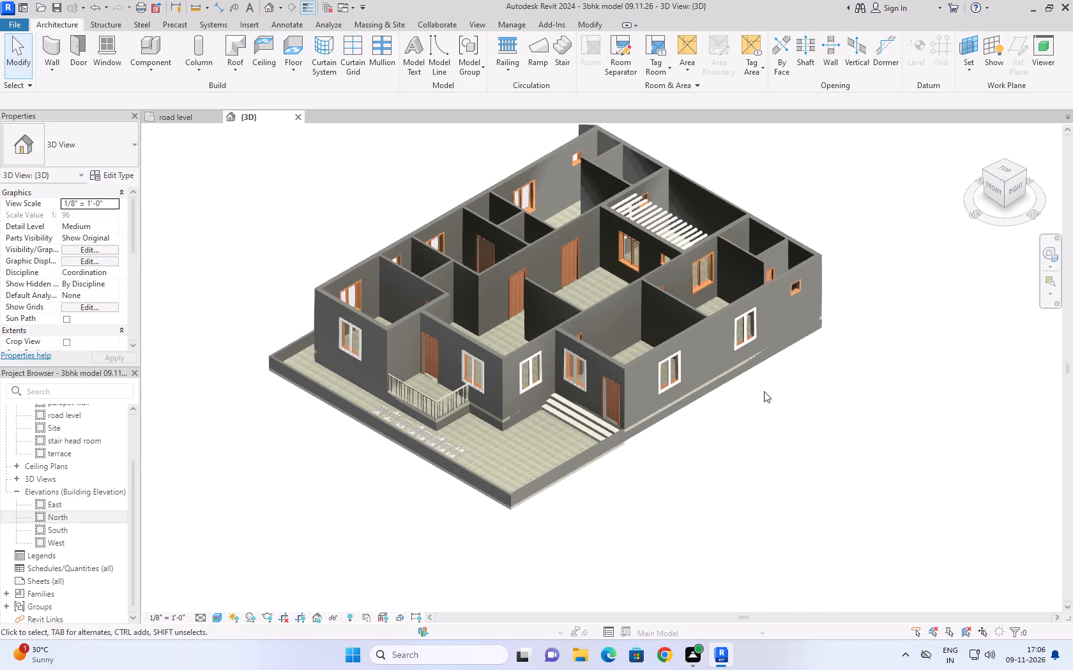
pyautogui.moveTo(764, 391); pyautogui.dragTo(710, 438, button='middle')
pyautogui.scroll(1, 765, 417)
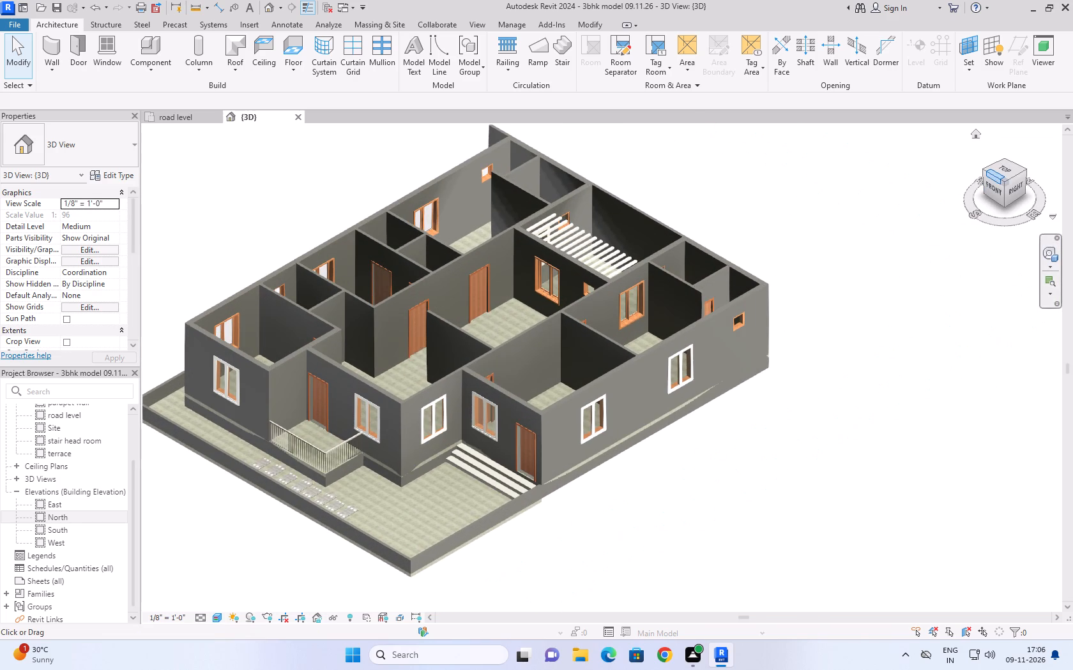
pyautogui.click(1005, 172)
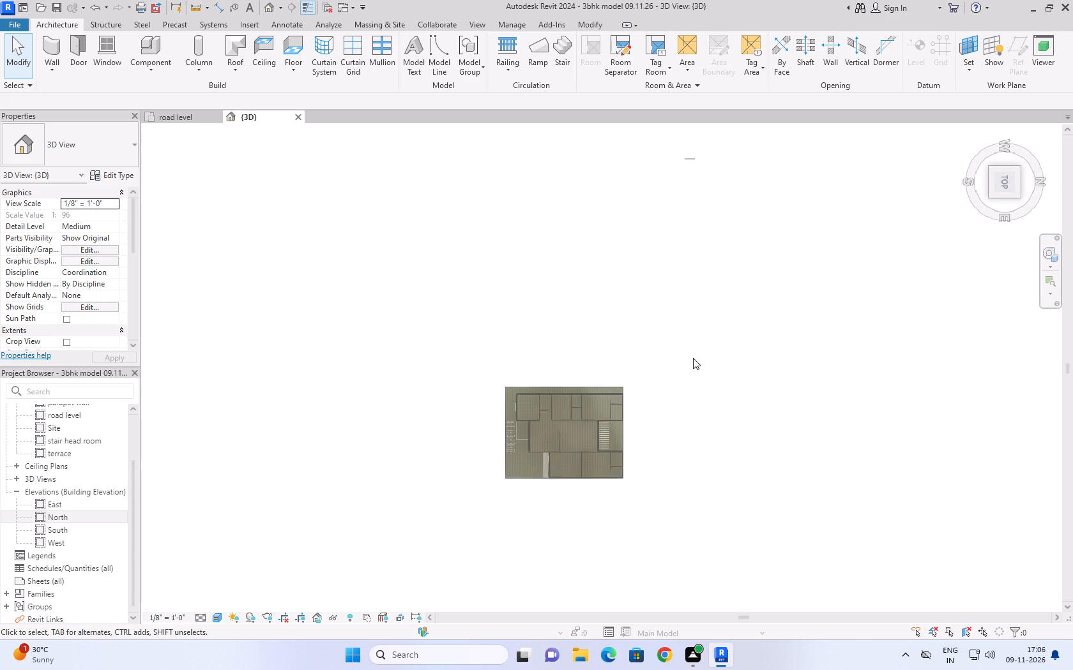
pyautogui.click(164, 110)
pyautogui.click(165, 115)
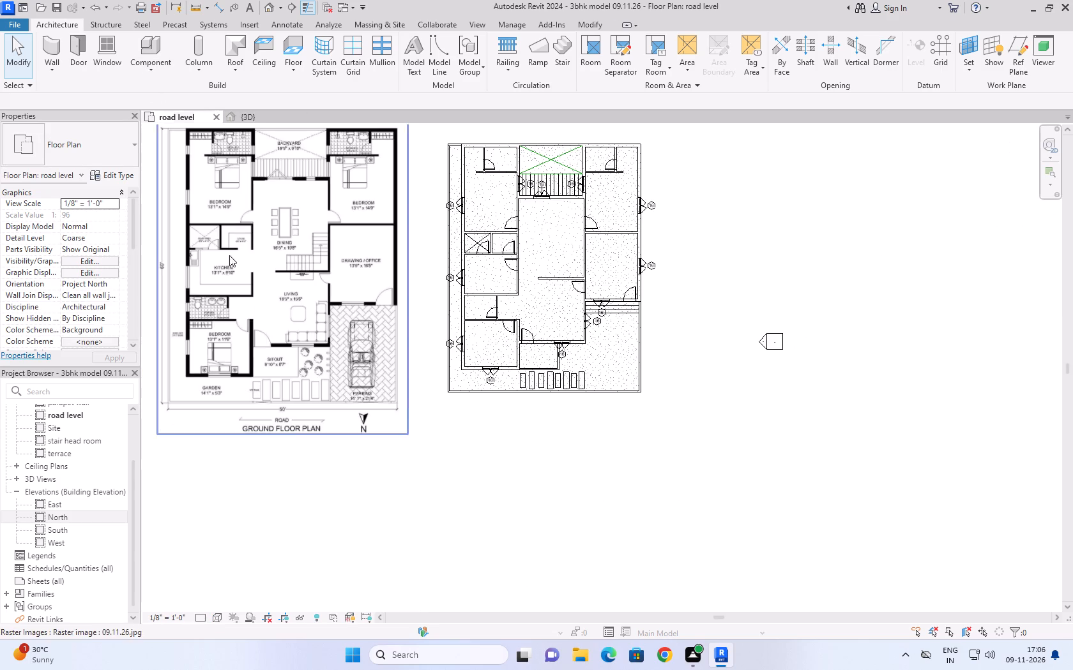
pyautogui.moveTo(713, 313); pyautogui.dragTo(663, 423, button='middle')
pyautogui.scroll(-4, 692, 326)
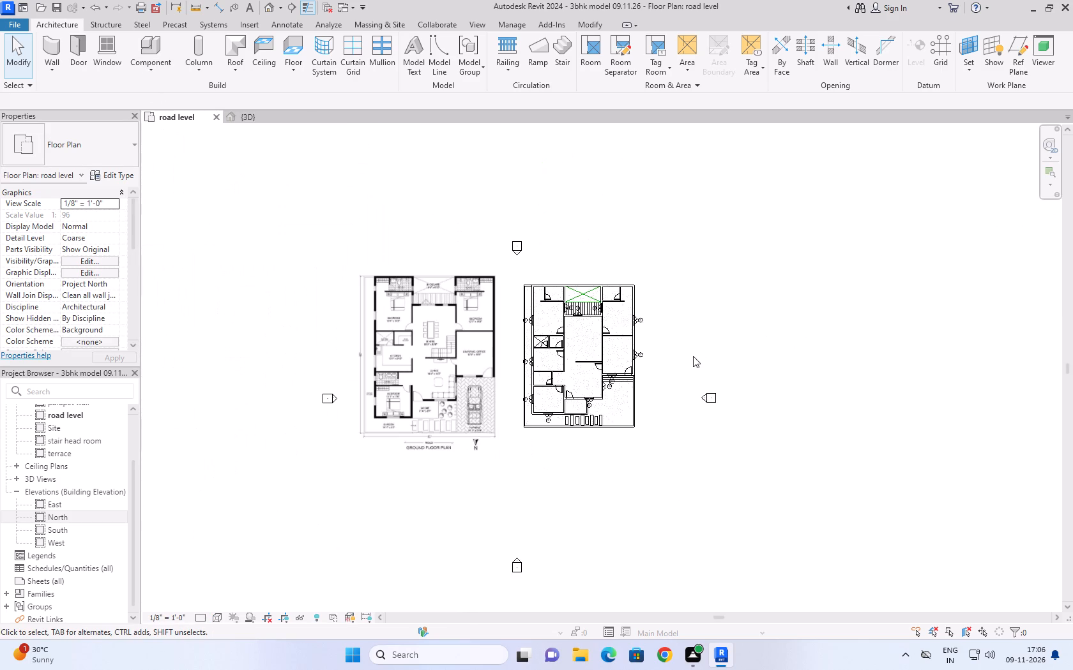
pyautogui.moveTo(704, 349); pyautogui.dragTo(659, 367, button='middle')
pyautogui.scroll(4, 552, 426)
pyautogui.moveTo(660, 326); pyautogui.dragTo(644, 361, button='middle')
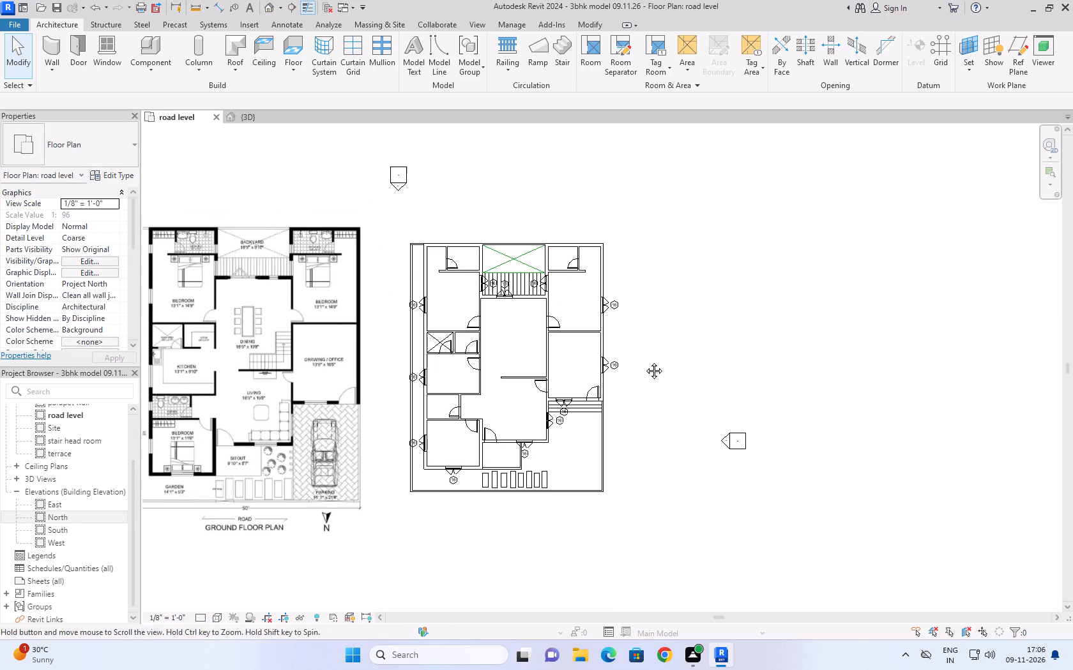
pyautogui.moveTo(644, 361); pyautogui.dragTo(640, 368, button='middle')
pyautogui.scroll(1, 640, 368)
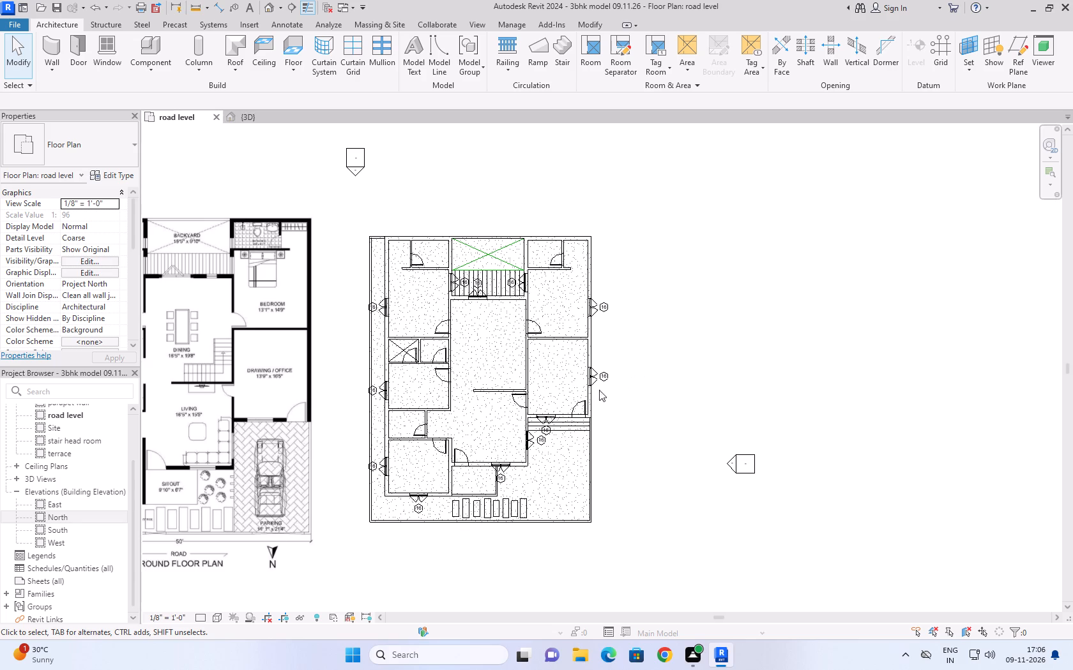
pyautogui.scroll(1, 479, 368)
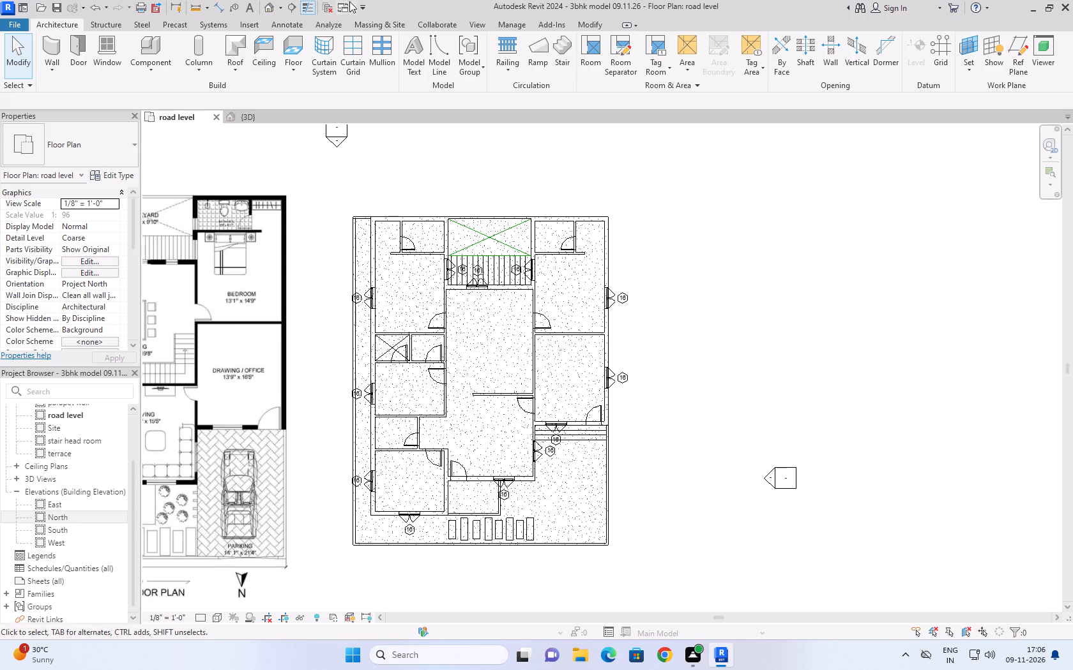
# Start a stair from road level to terrace and draw an 8'-3" straight run of 10 risers along the dining-living partition wall.
pyautogui.click(557, 43)
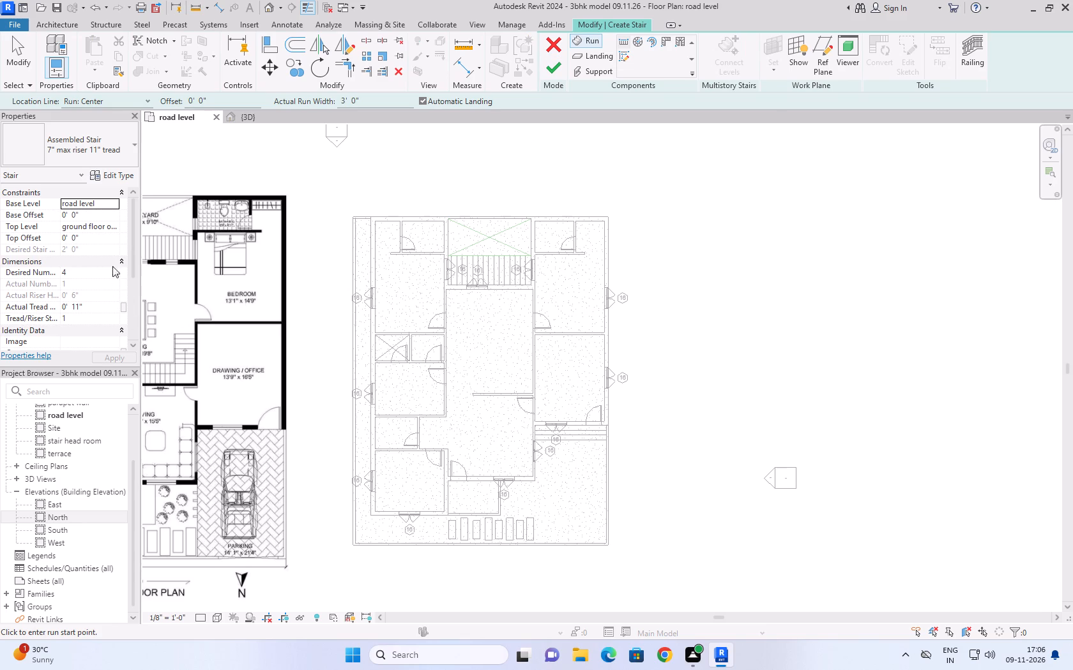
pyautogui.click(113, 228)
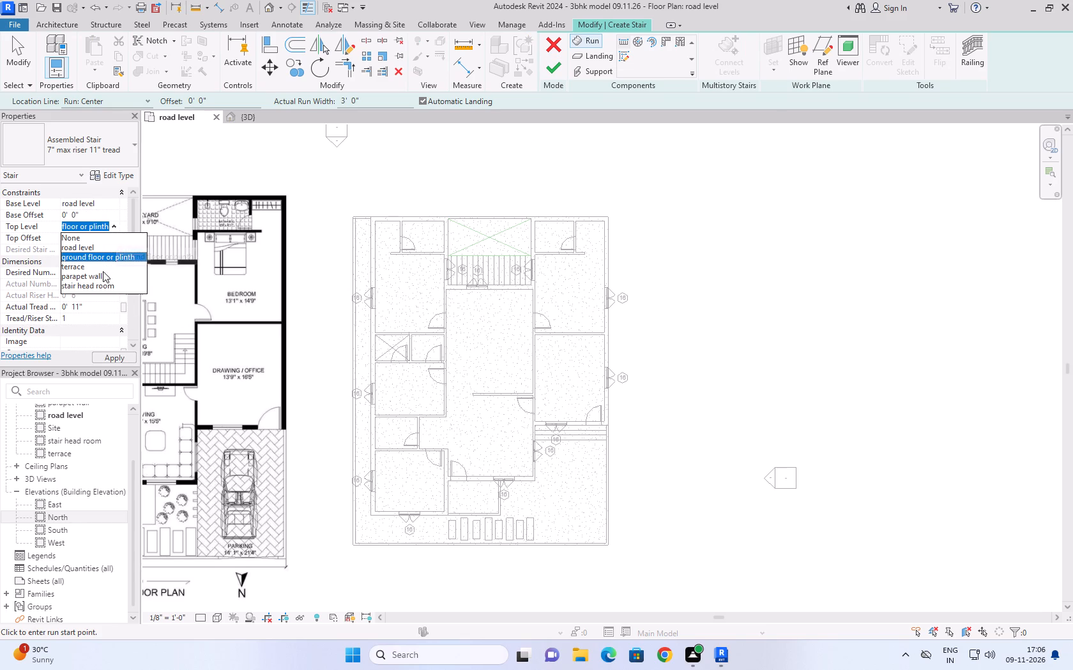
pyautogui.click(84, 269)
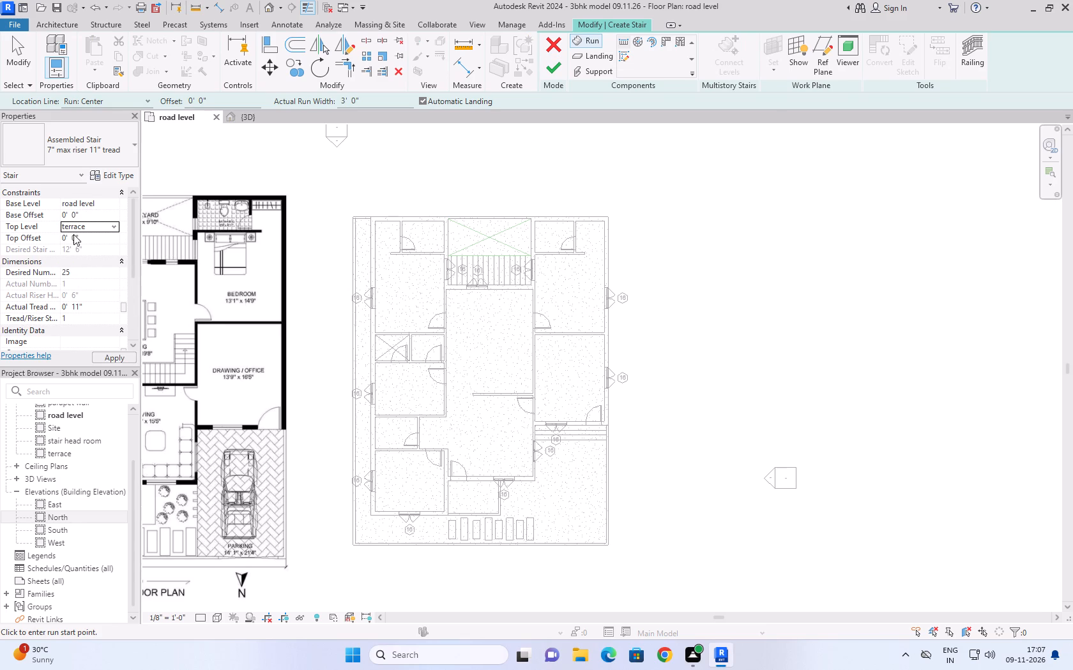
pyautogui.scroll(3, 477, 387)
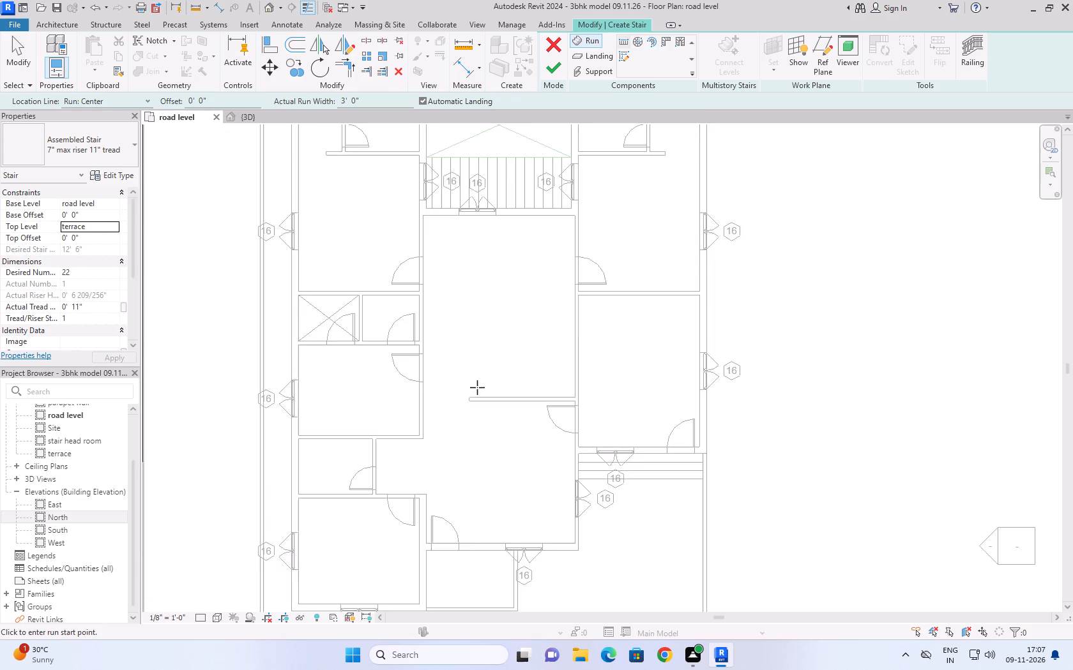
pyautogui.scroll(4, 477, 387)
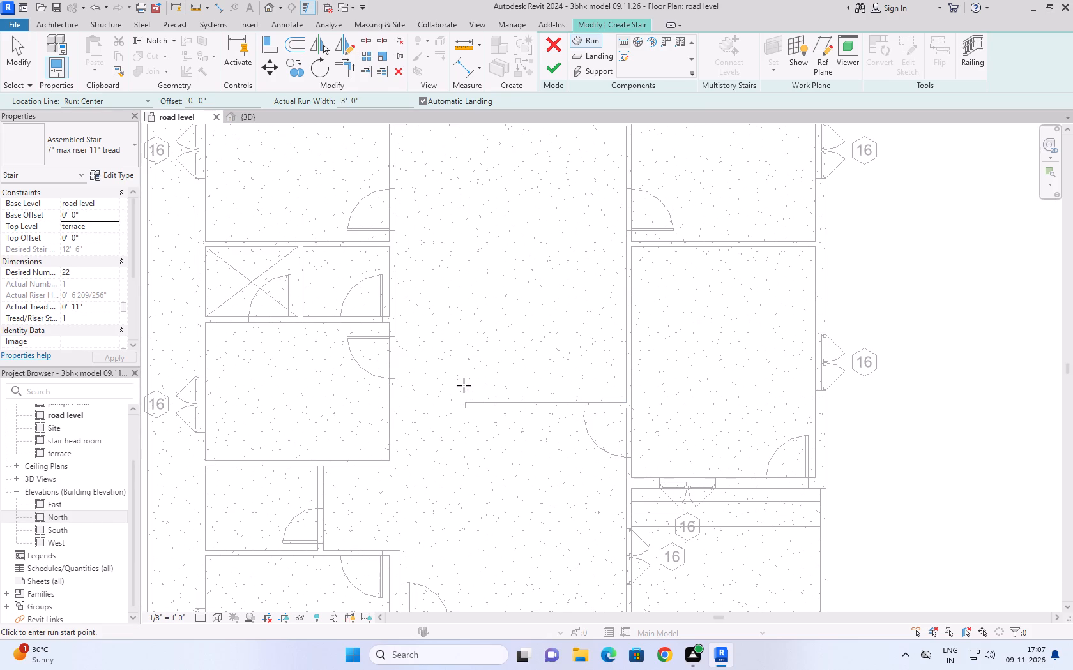
pyautogui.click(621, 44)
pyautogui.scroll(6, 466, 400)
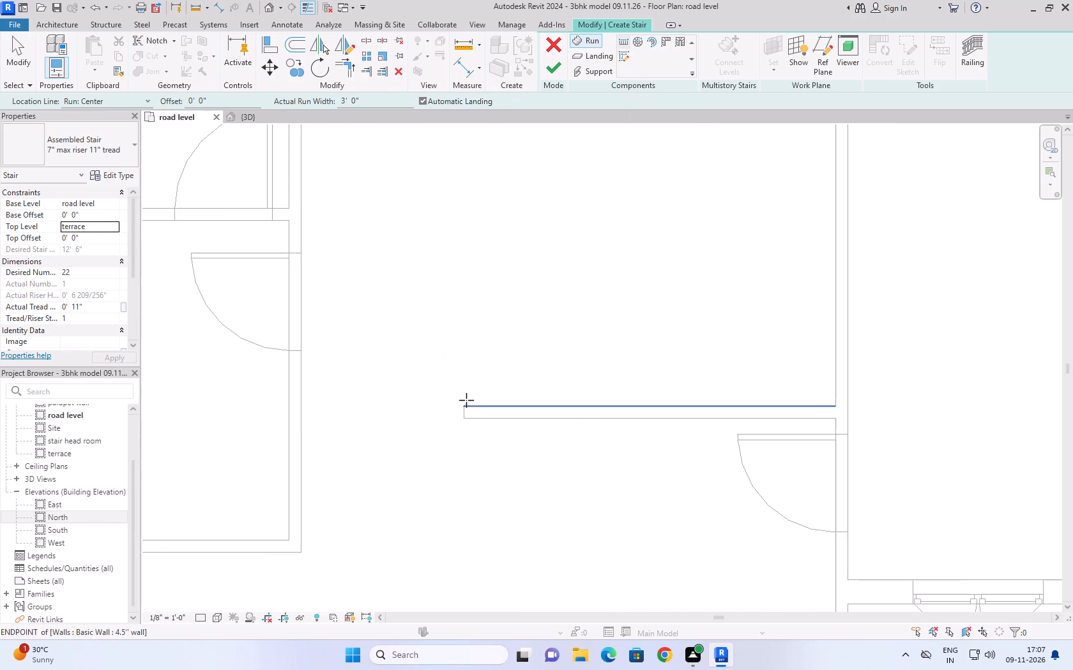
pyautogui.click(464, 353)
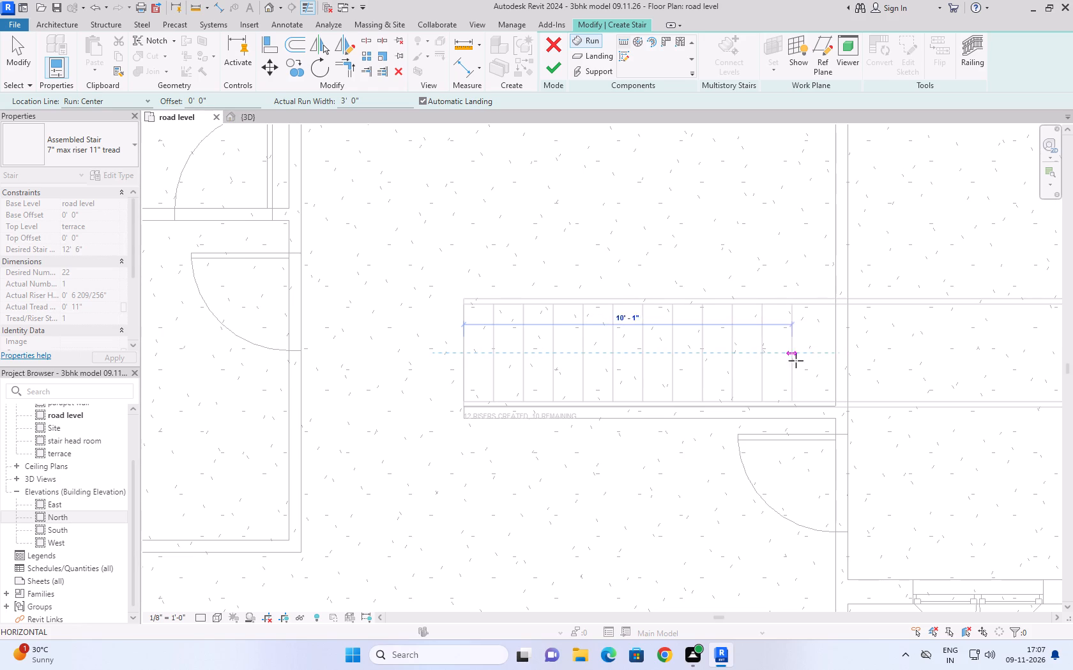
pyautogui.click(730, 358)
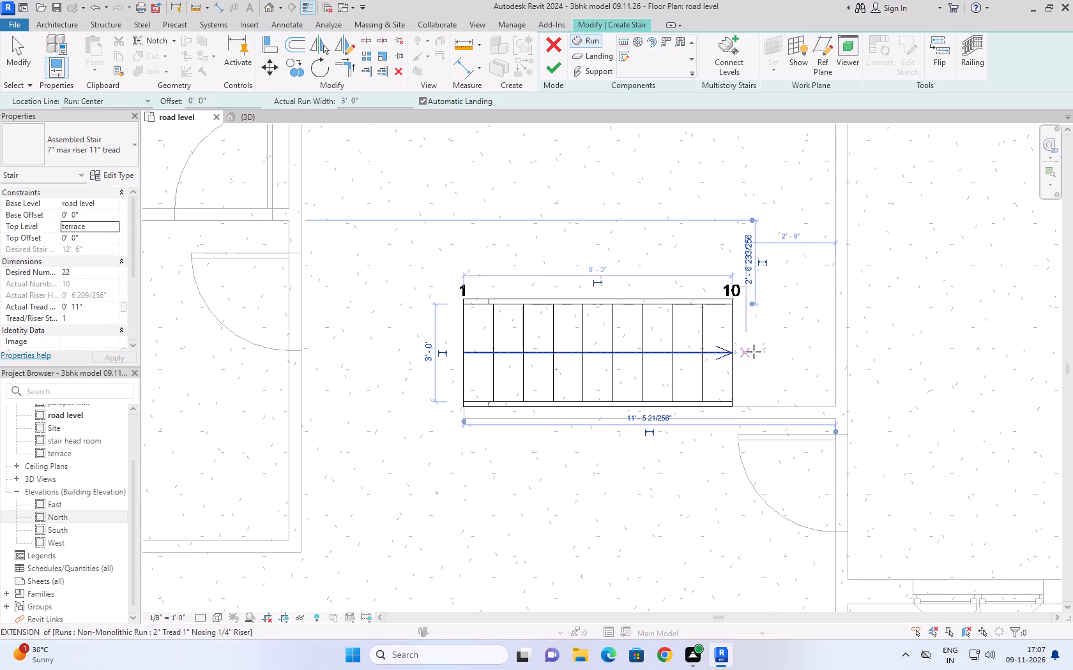
# Draw the second straight run with the remaining 12 risers at 90° to the first, along the side wall toward the backyard.
pyautogui.click(786, 352)
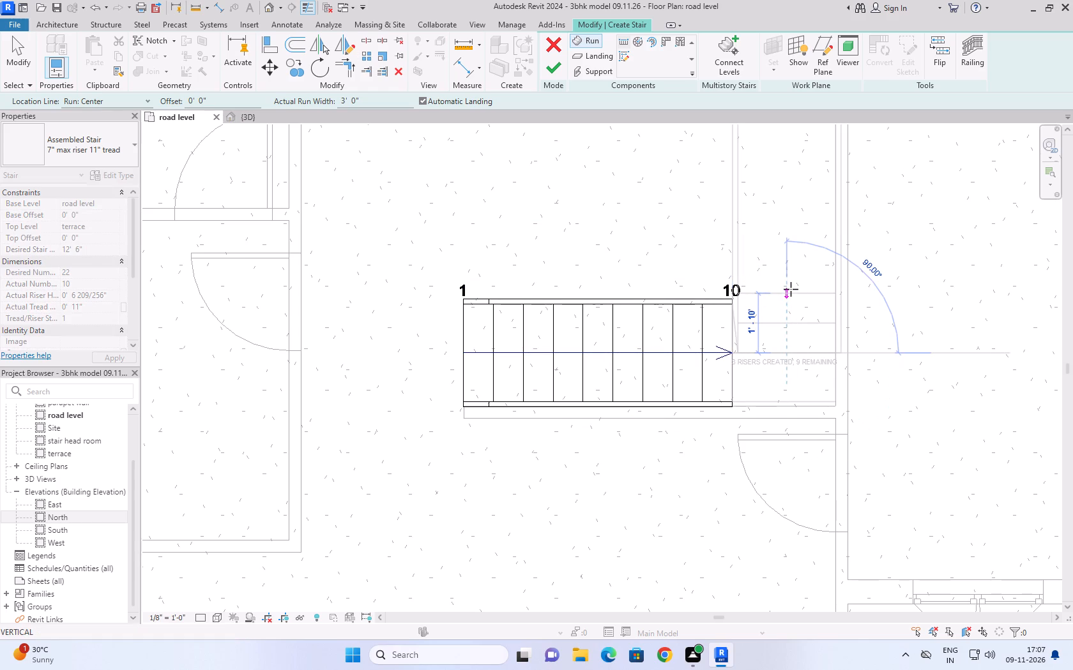
pyautogui.scroll(-5, 791, 289)
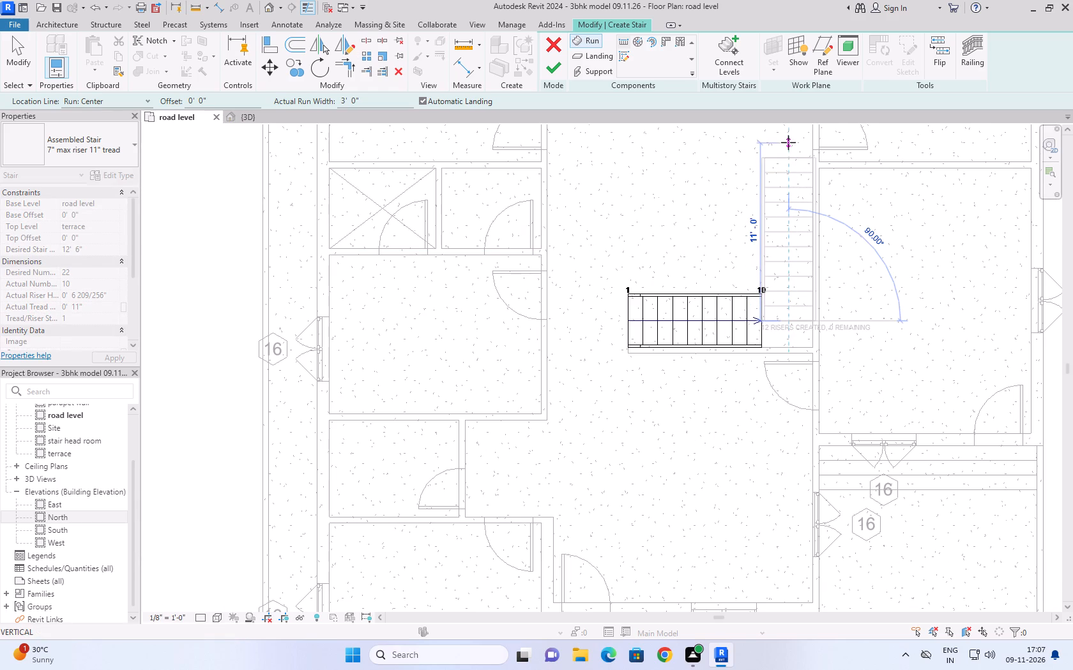
pyautogui.moveTo(788, 142); pyautogui.dragTo(750, 353, button='middle')
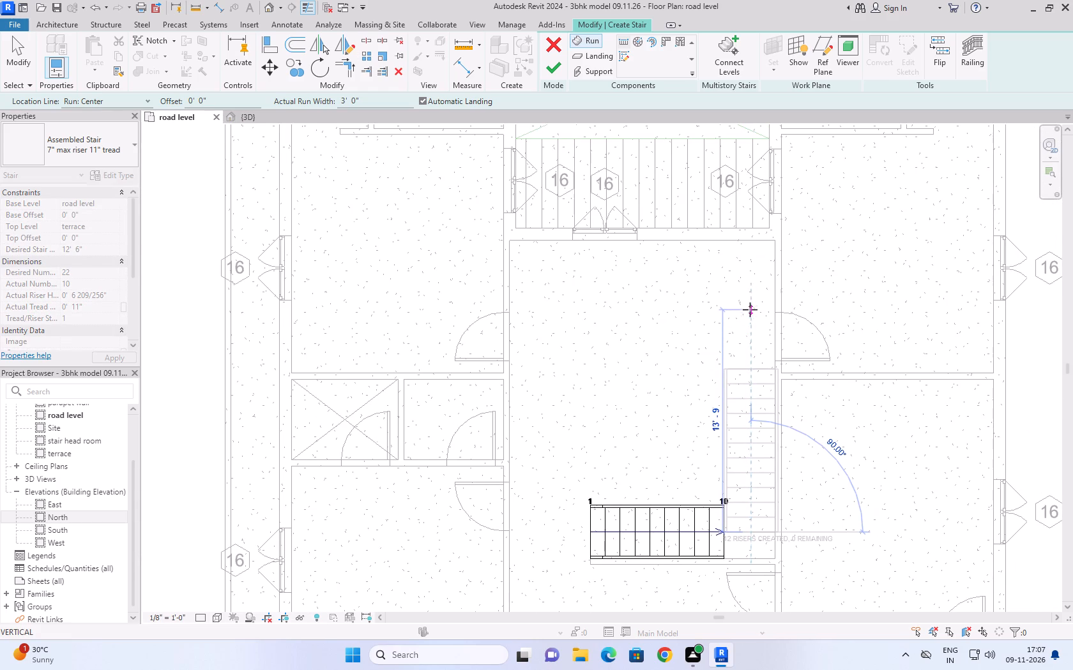
pyautogui.click(750, 355)
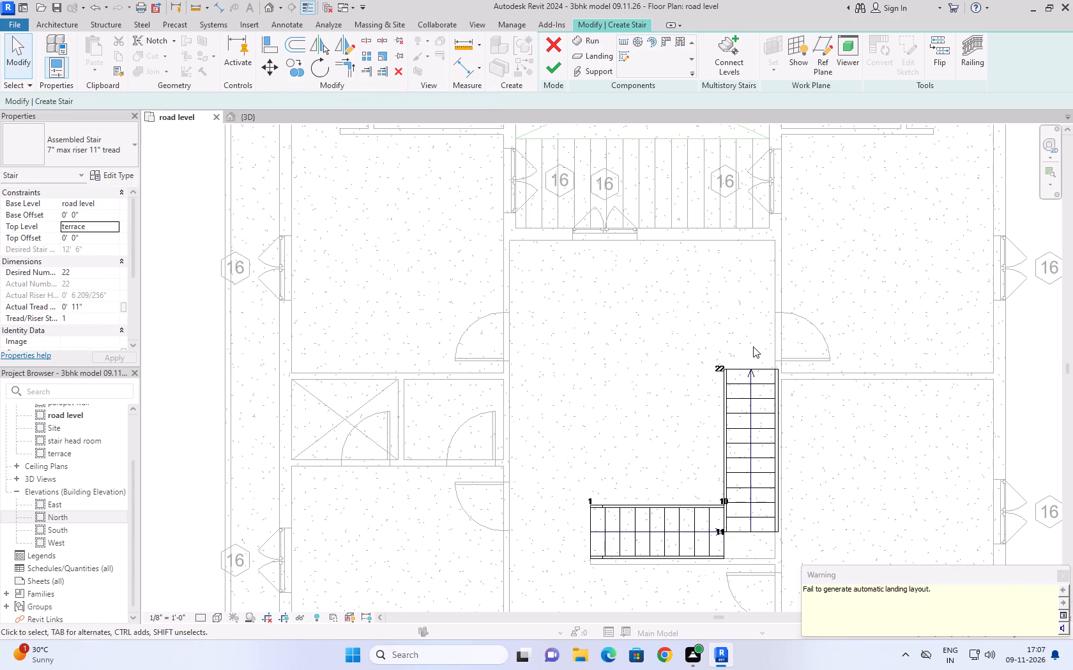
# Nudge the second run toward the backyard until its lower end is about 8'-10" from the adjoining wall corner, and finish the stair.
pyautogui.scroll(4, 777, 519)
pyautogui.click(745, 541)
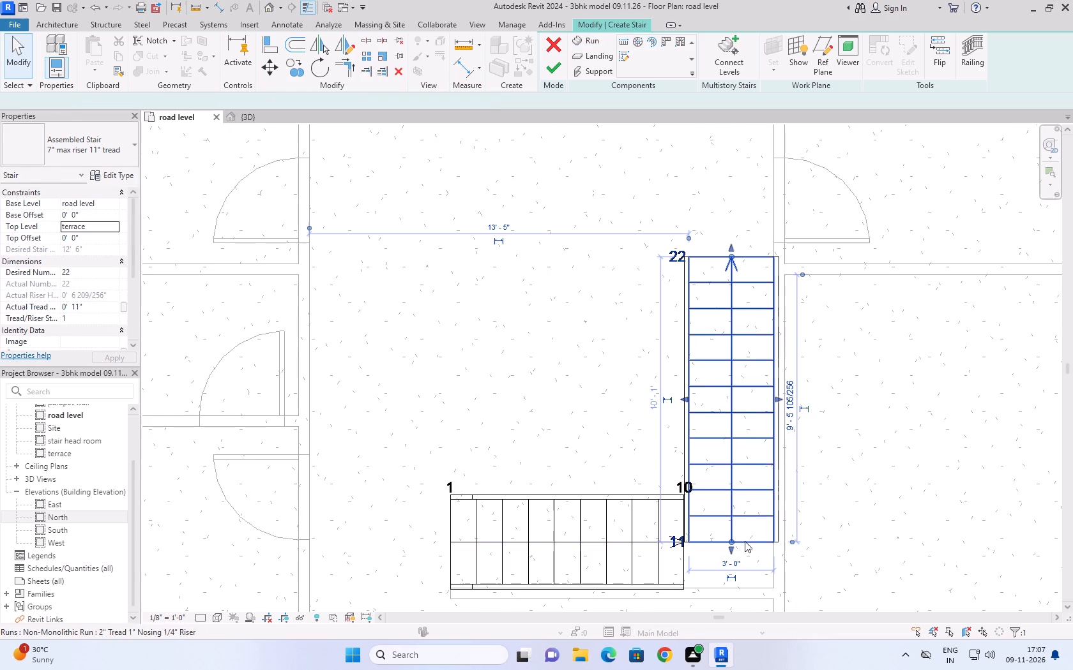
pyautogui.press('Up')
pyautogui.press('Up')
pyautogui.press('Up')
pyautogui.press('Up')
pyautogui.press('Up')
pyautogui.press('Up')
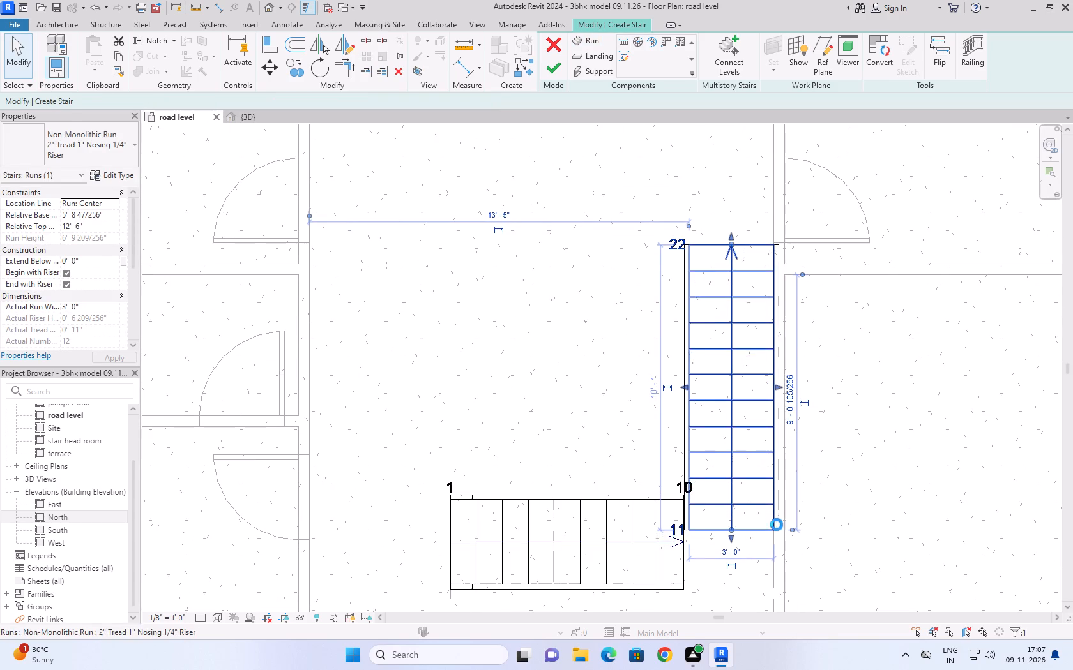
pyautogui.press('Up')
pyautogui.press('Up')
pyautogui.press('Up')
pyautogui.press('Up')
pyautogui.press('Down')
pyautogui.press('Down')
pyautogui.press('Down')
pyautogui.press('Down')
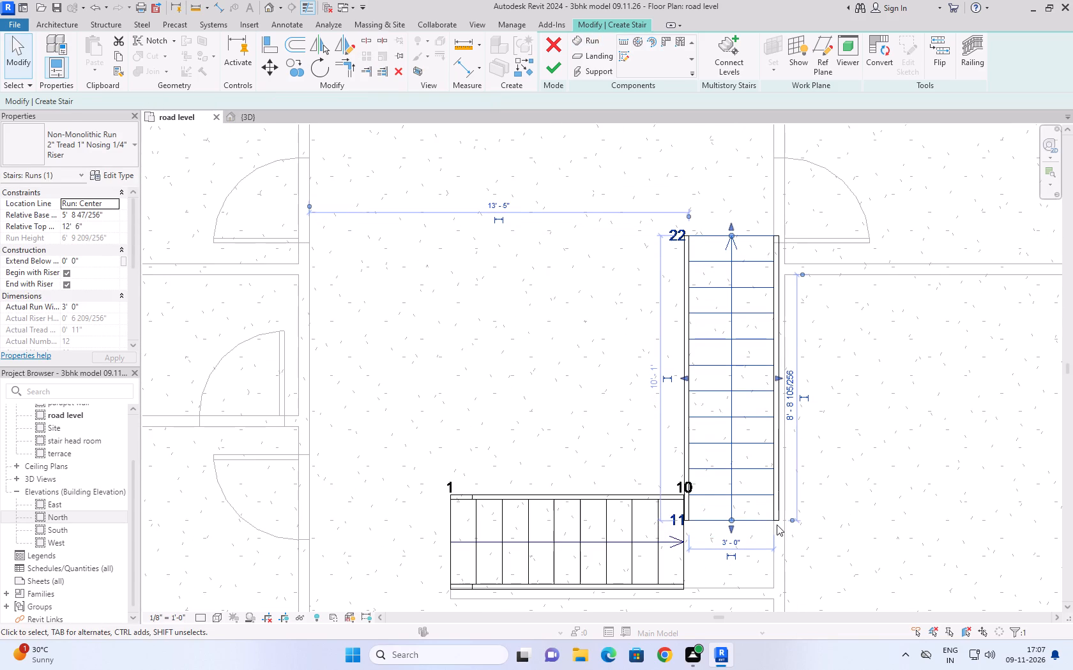
pyautogui.press('Down')
pyautogui.press('Down')
pyautogui.press('Down')
pyautogui.press('Down')
pyautogui.press('Down')
pyautogui.press('Down')
pyautogui.press('Down')
pyautogui.press('Down')
pyautogui.press('Down')
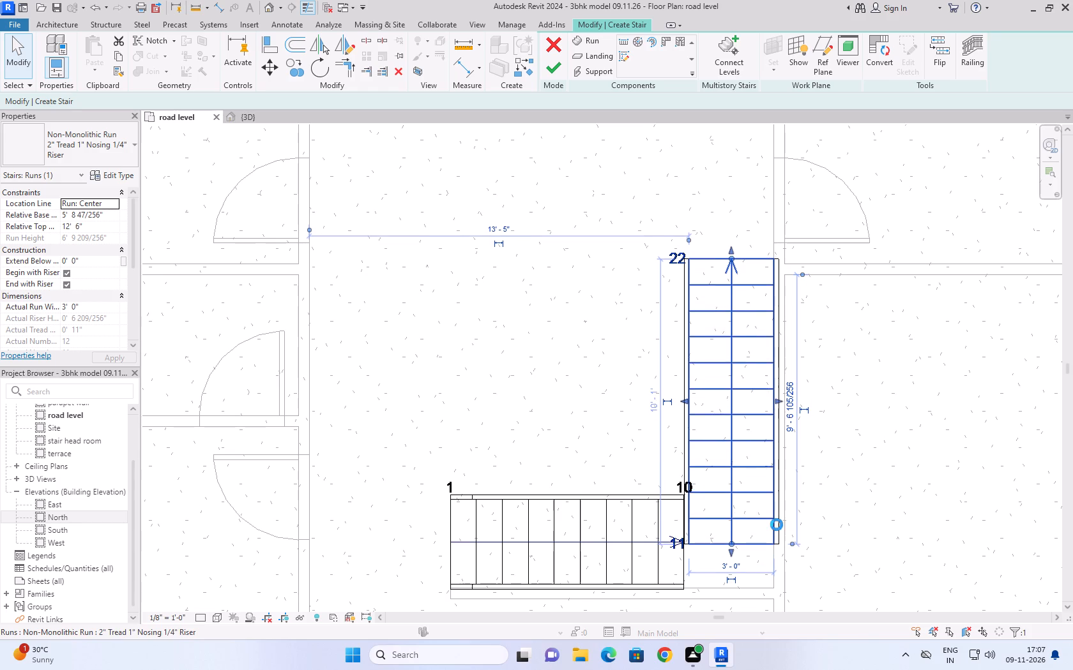
pyautogui.press('Up')
pyautogui.press('Up')
pyautogui.press('Up')
pyautogui.press('Up')
pyautogui.press('Up')
pyautogui.press('Up')
pyautogui.press('Up')
pyautogui.press('Up')
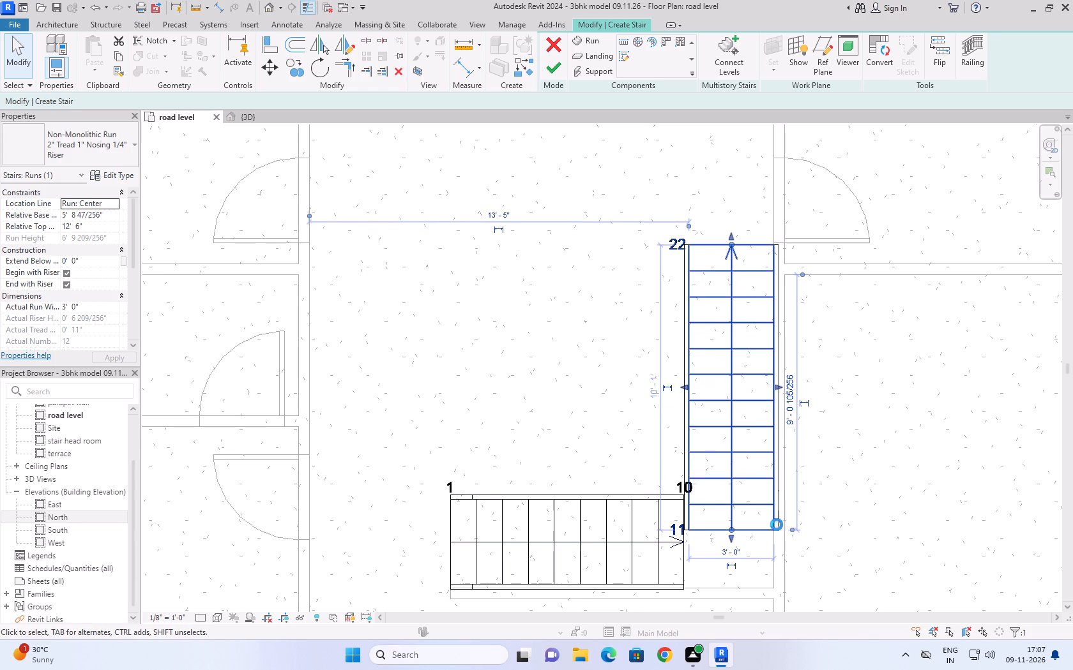
pyautogui.press('Up')
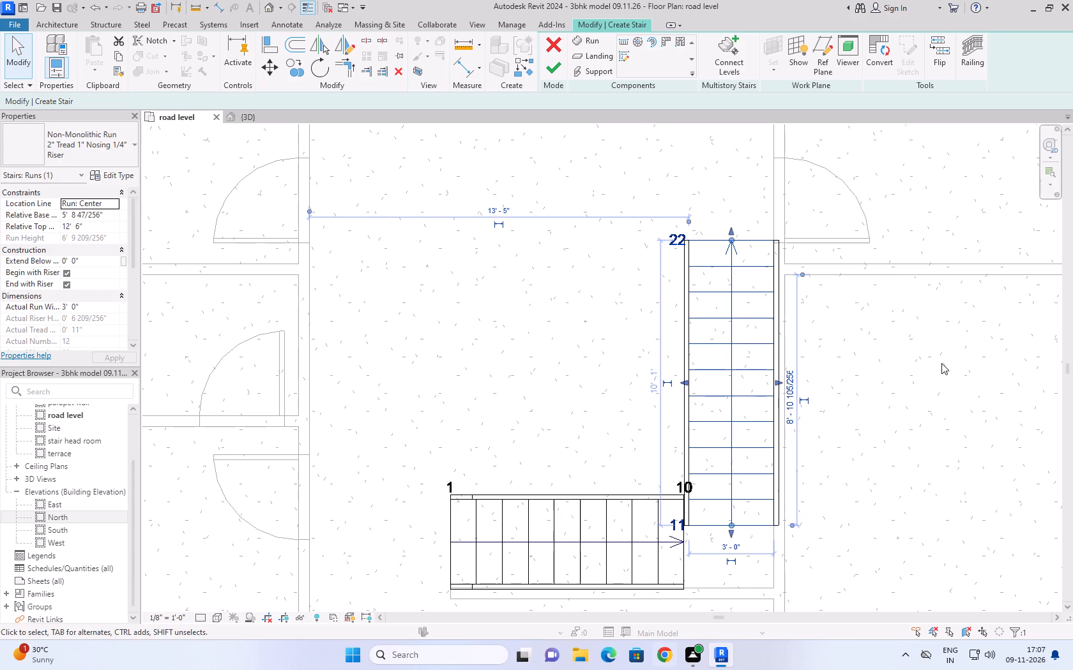
pyautogui.click(548, 70)
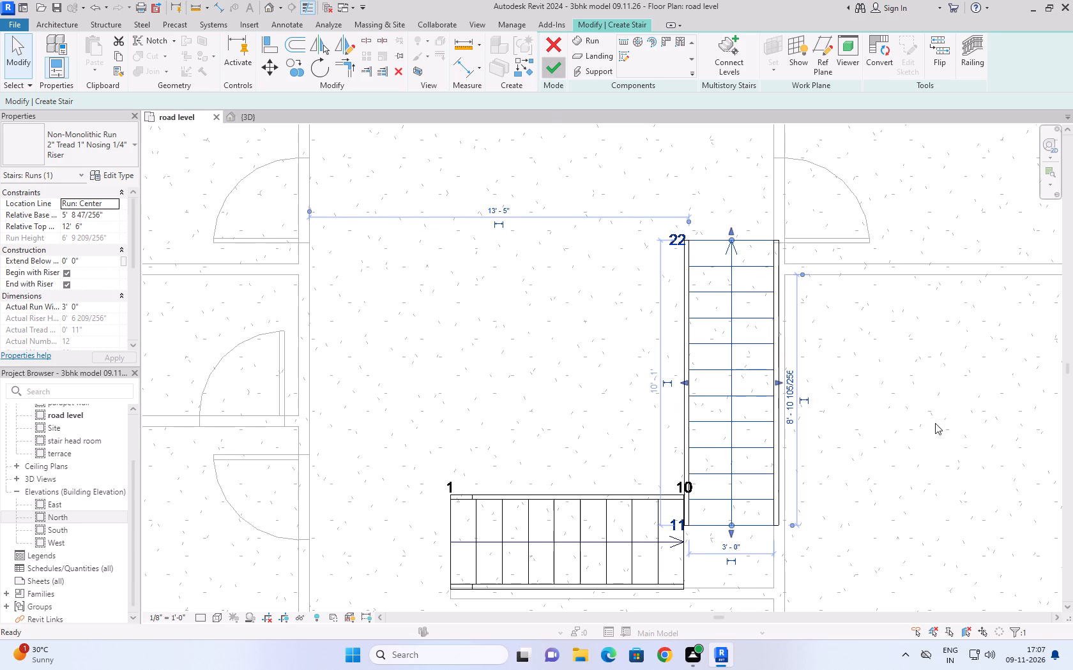
pyautogui.click(950, 428)
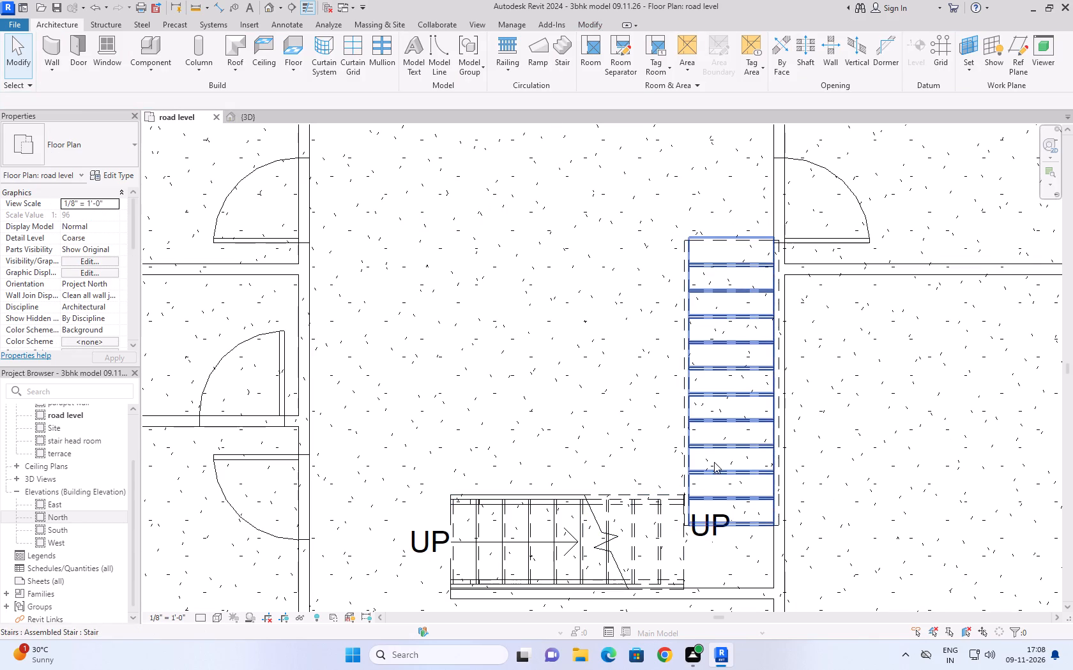
# Change the base level of the dining-area stair to the ground floor level.
pyautogui.click(717, 449)
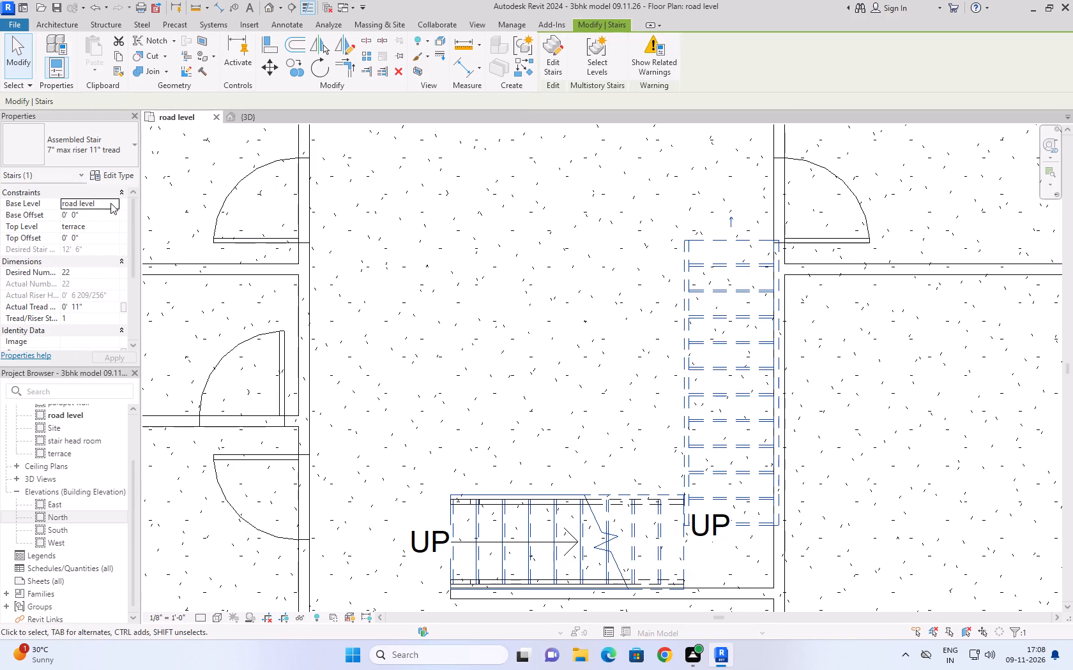
pyautogui.click(112, 201)
pyautogui.click(102, 221)
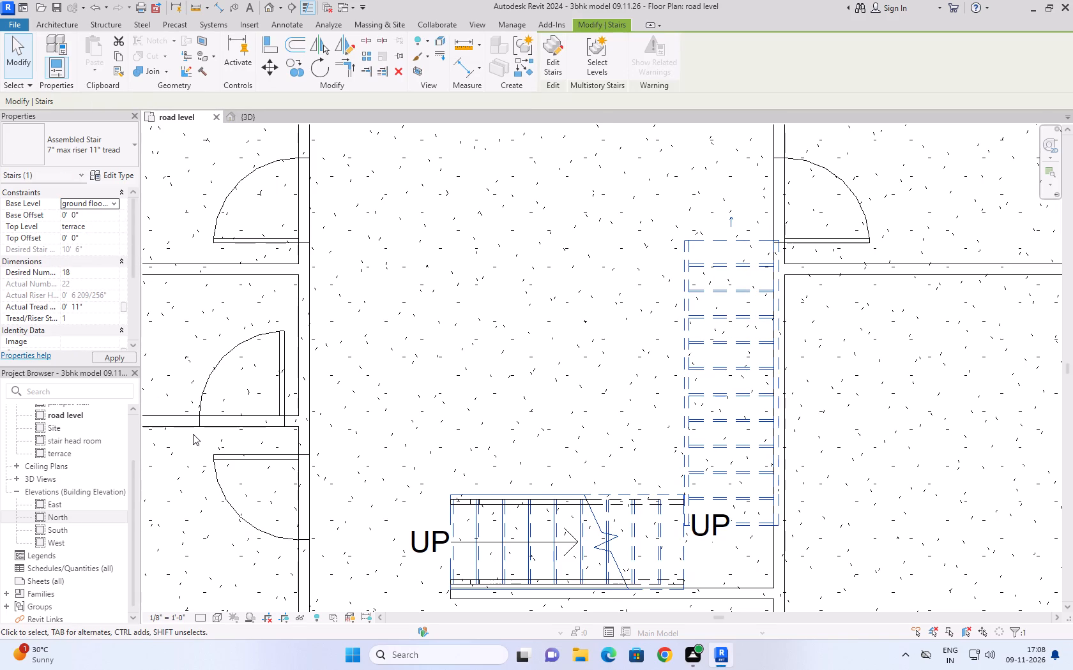
pyautogui.click(450, 214)
# Open the stair for editing and delete both of its straight runs.
pyautogui.click(743, 472)
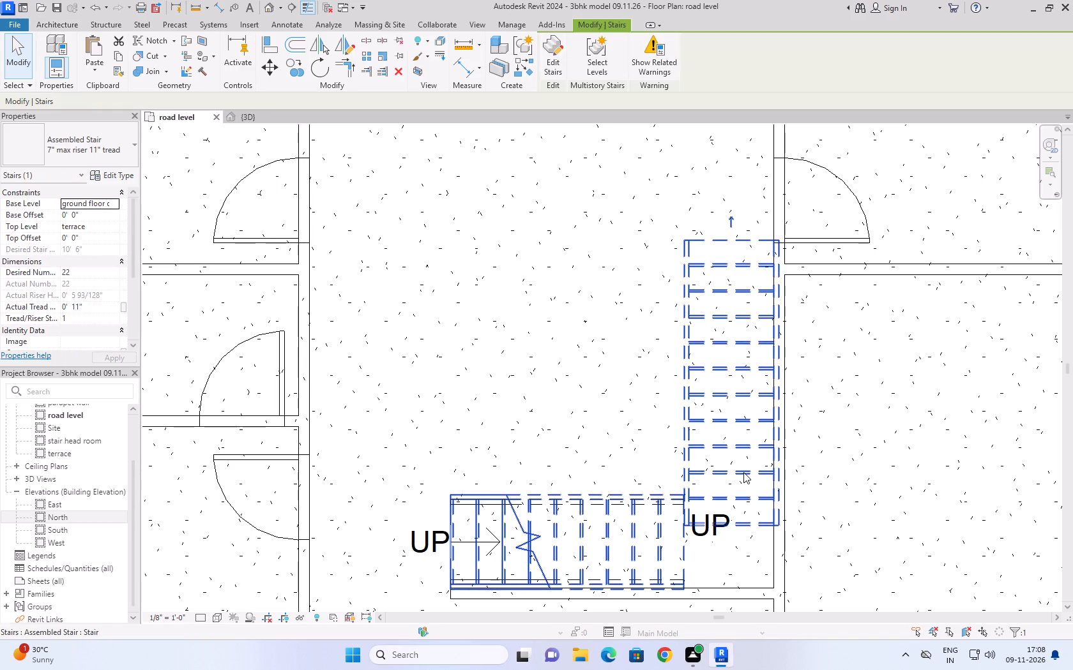
pyautogui.click(552, 73)
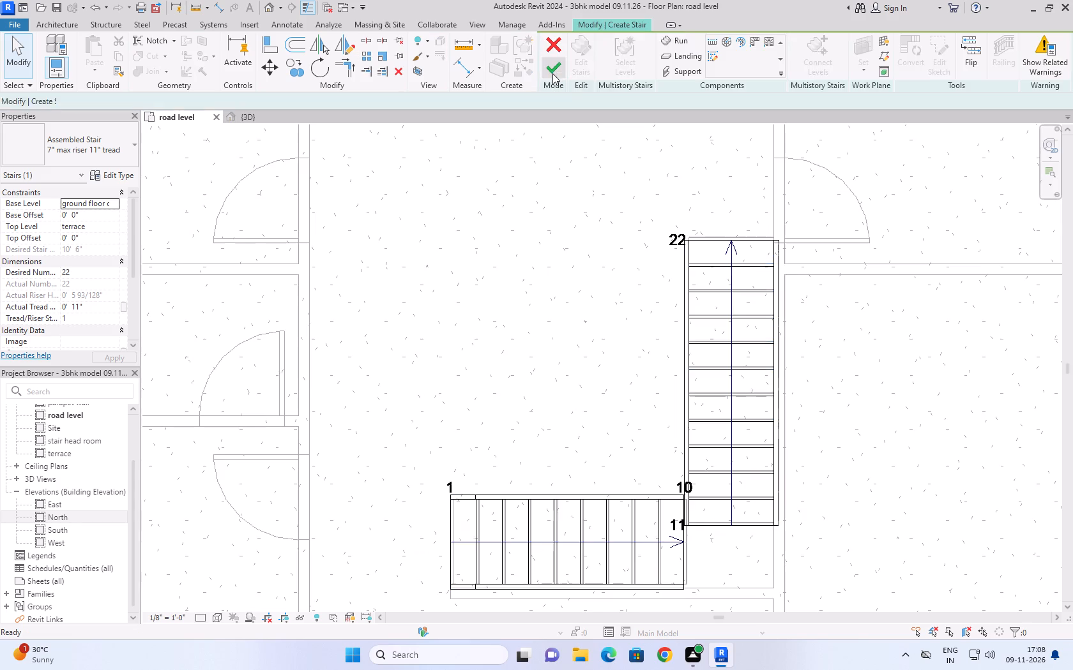
pyautogui.click(729, 239)
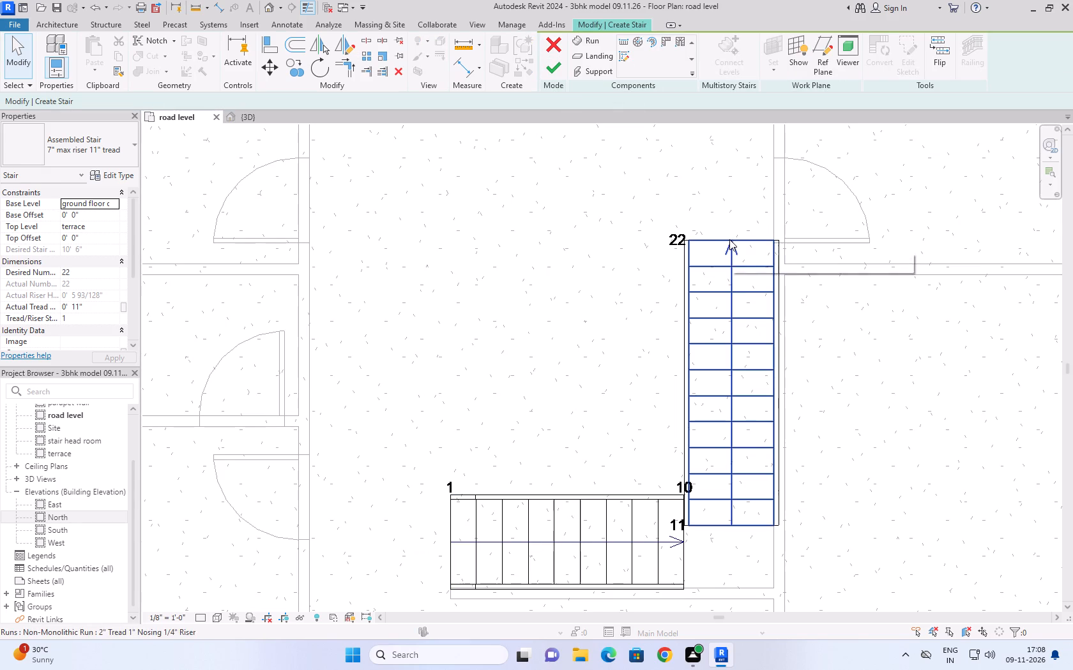
pyautogui.press('Delete')
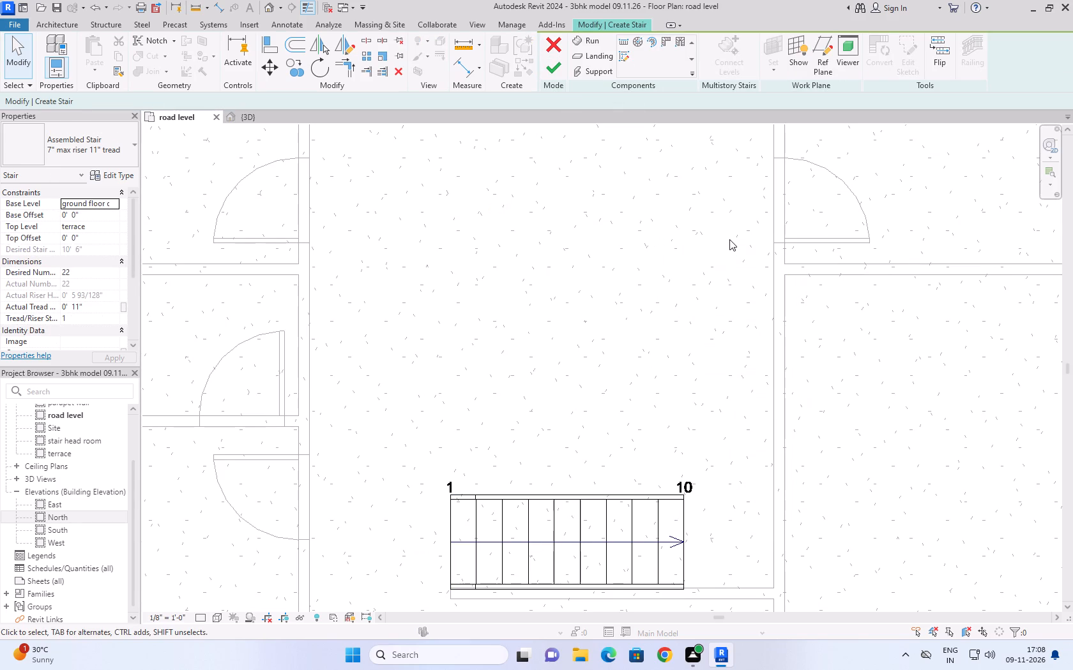
pyautogui.click(678, 542)
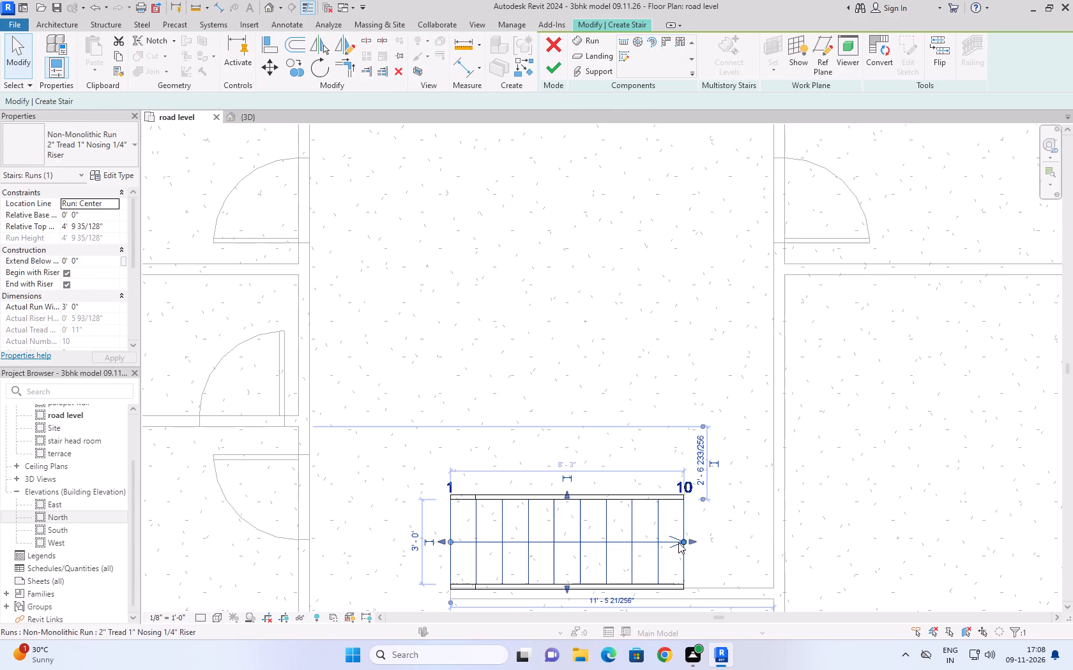
pyautogui.click(684, 540)
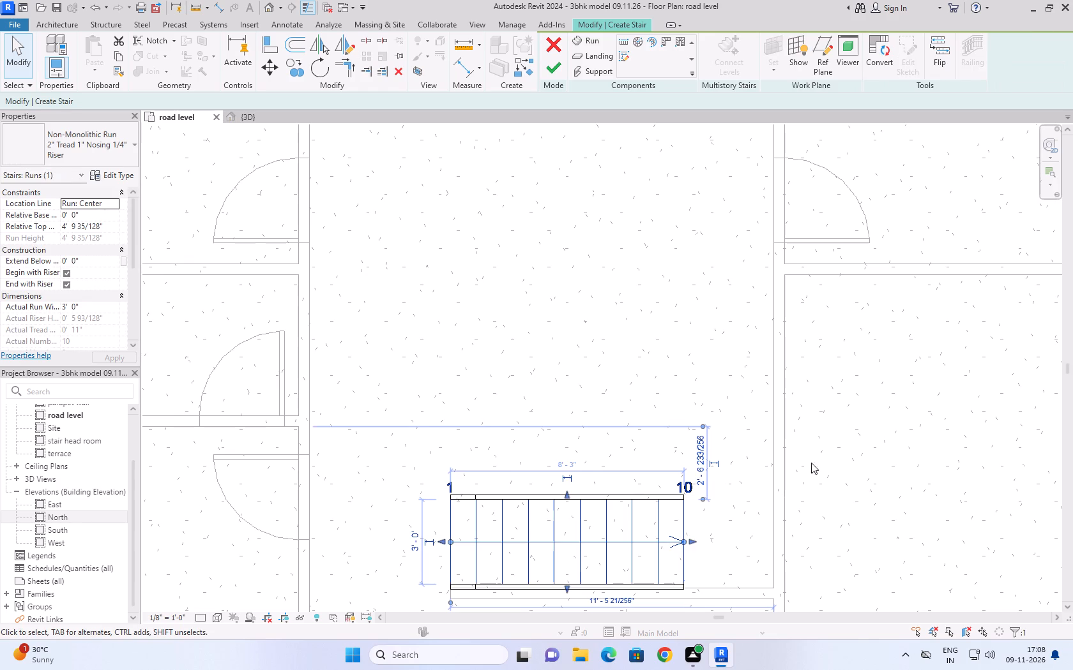
pyautogui.click(646, 332)
pyautogui.click(636, 491)
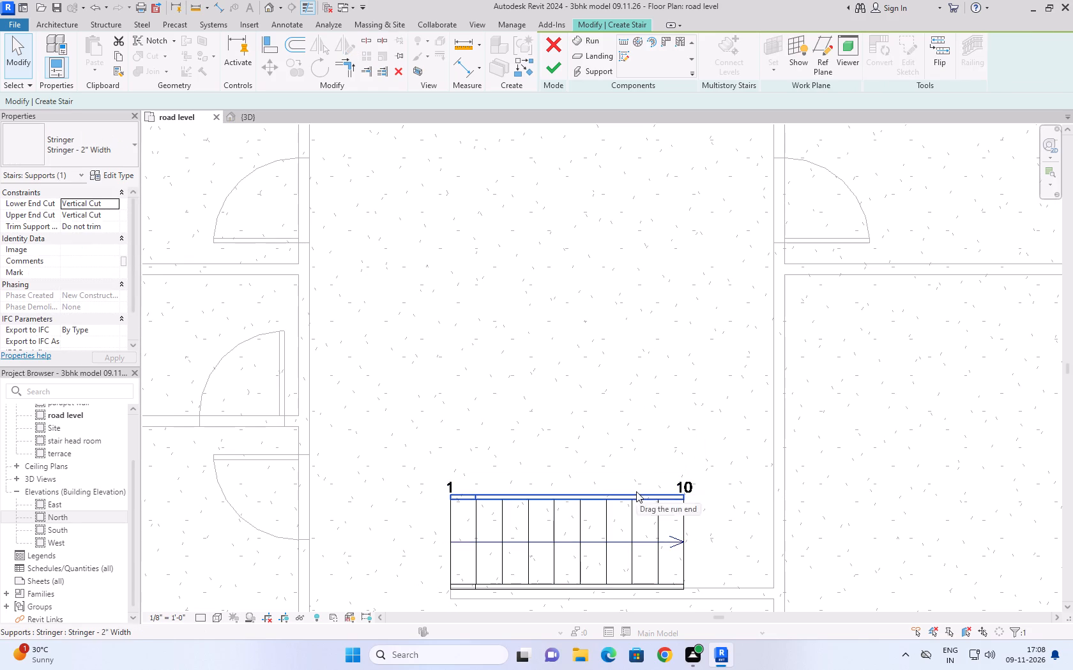
pyautogui.click(660, 413)
pyautogui.click(660, 538)
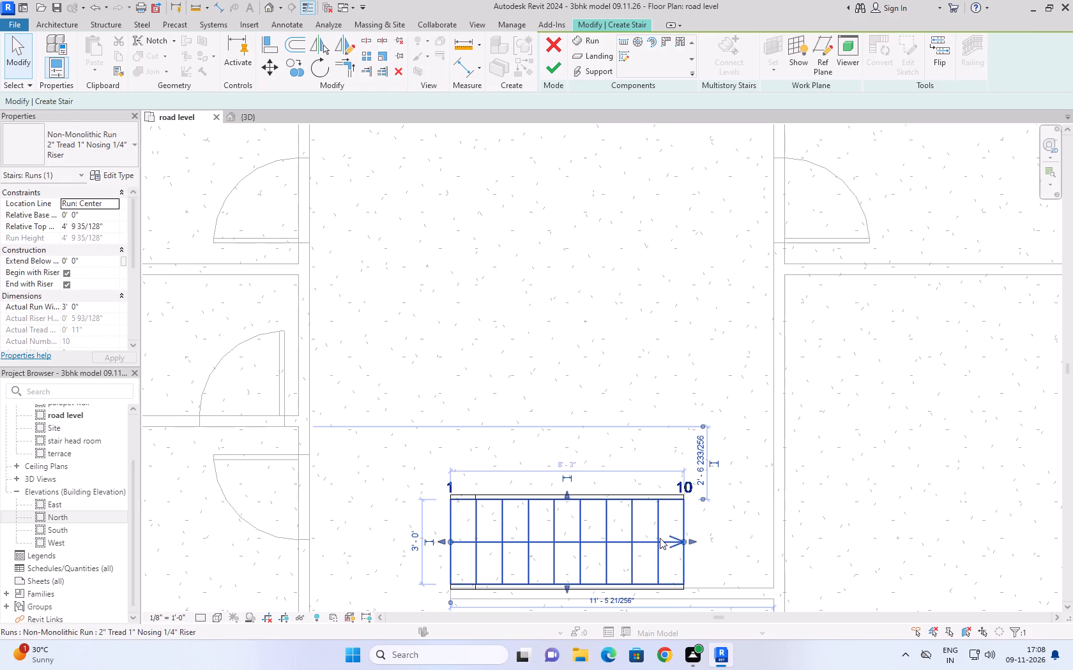
pyautogui.press('Delete')
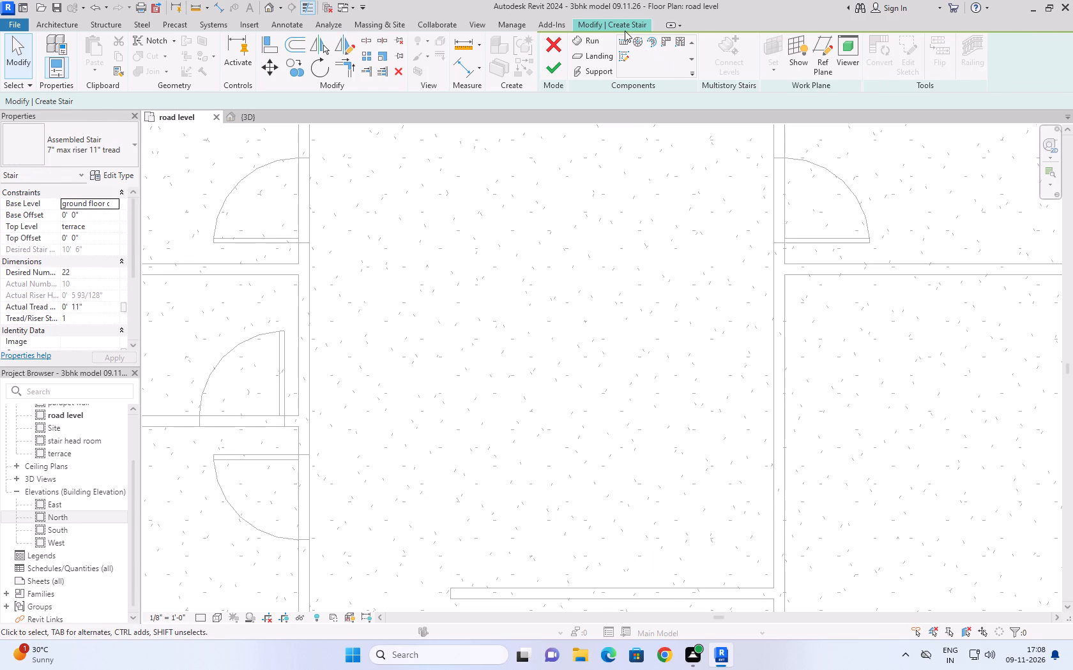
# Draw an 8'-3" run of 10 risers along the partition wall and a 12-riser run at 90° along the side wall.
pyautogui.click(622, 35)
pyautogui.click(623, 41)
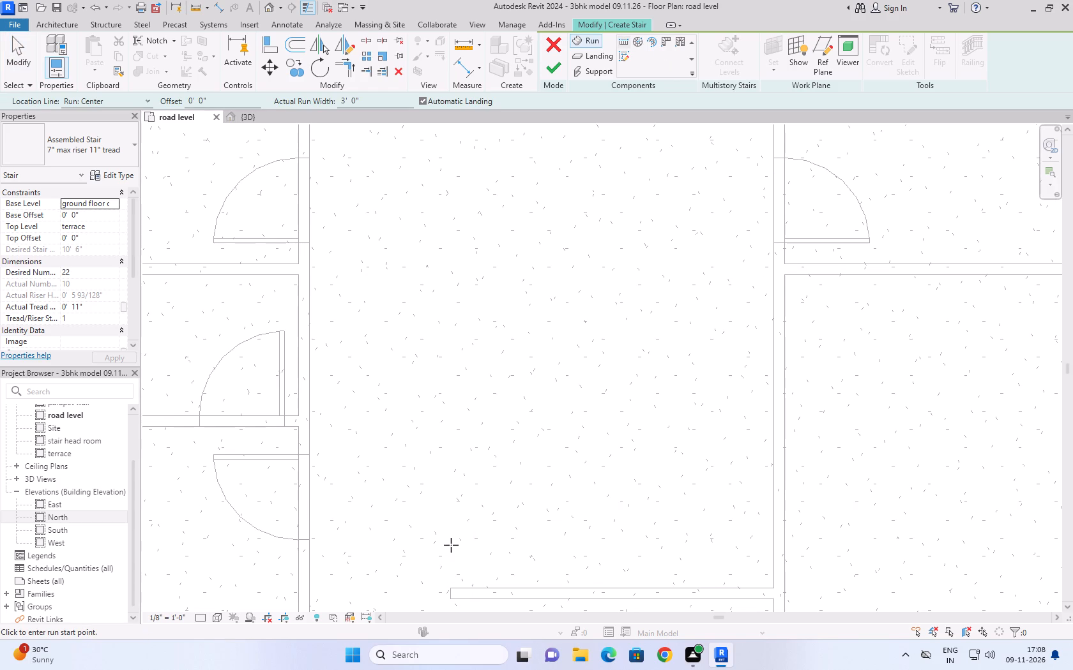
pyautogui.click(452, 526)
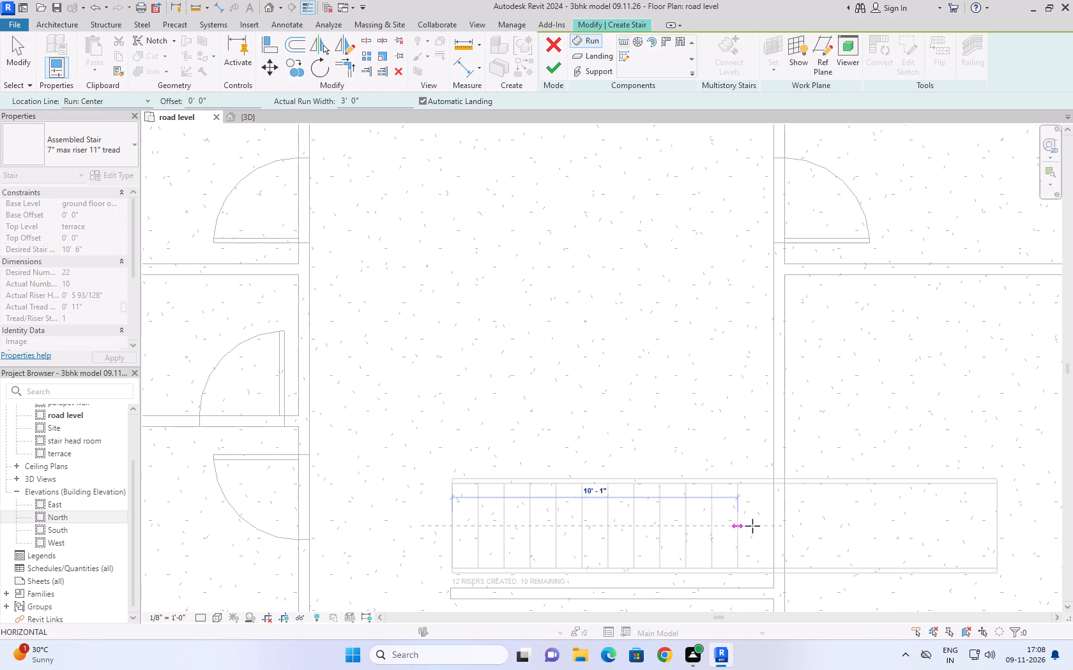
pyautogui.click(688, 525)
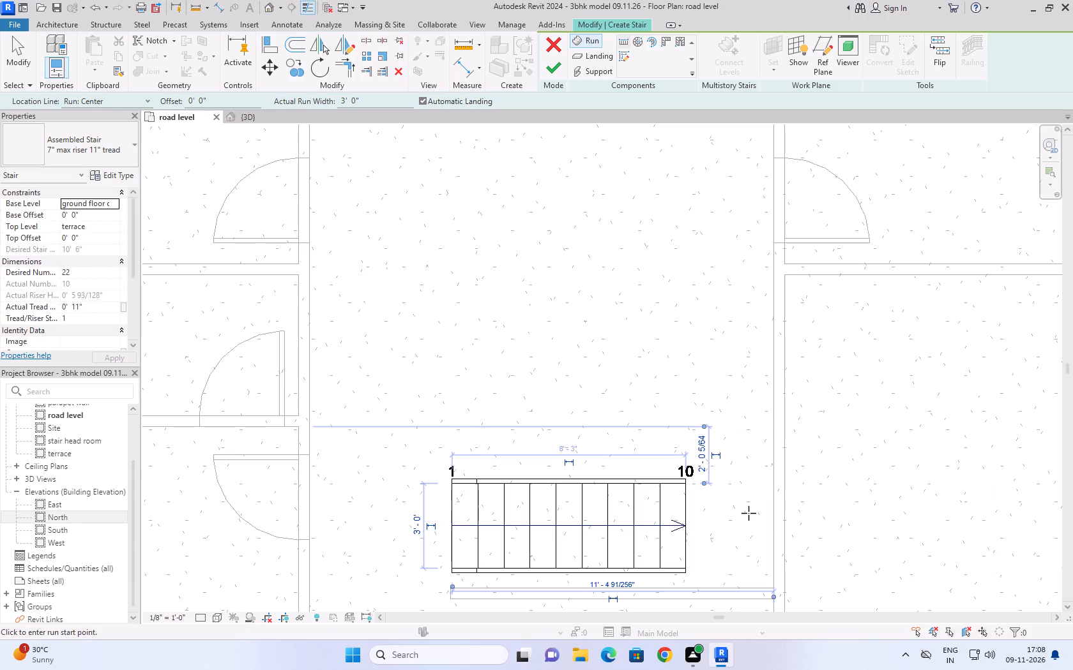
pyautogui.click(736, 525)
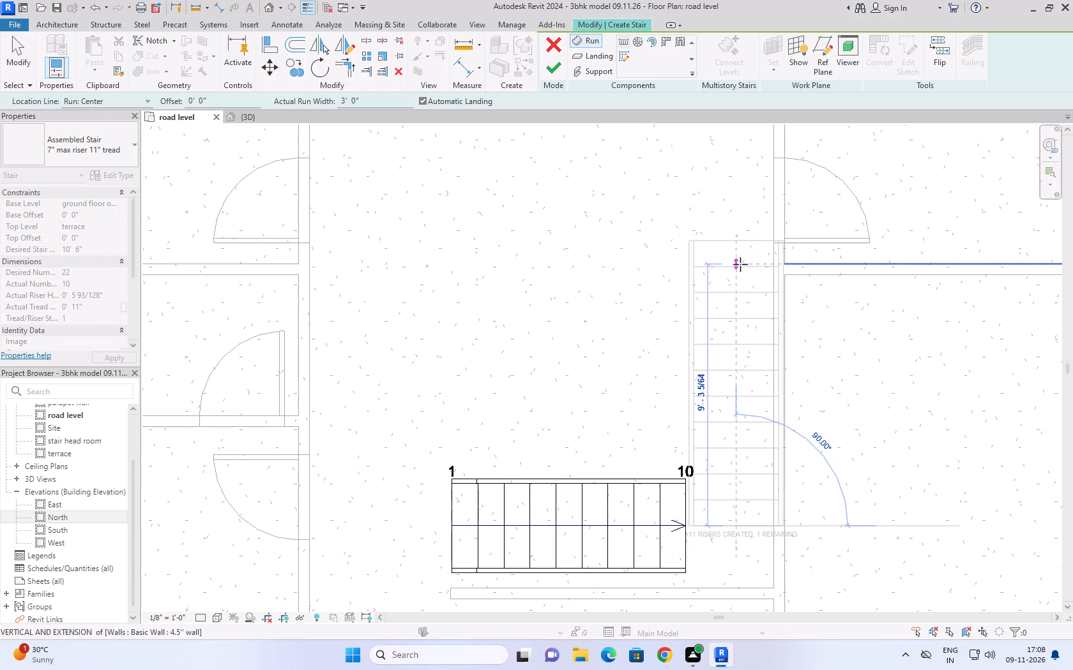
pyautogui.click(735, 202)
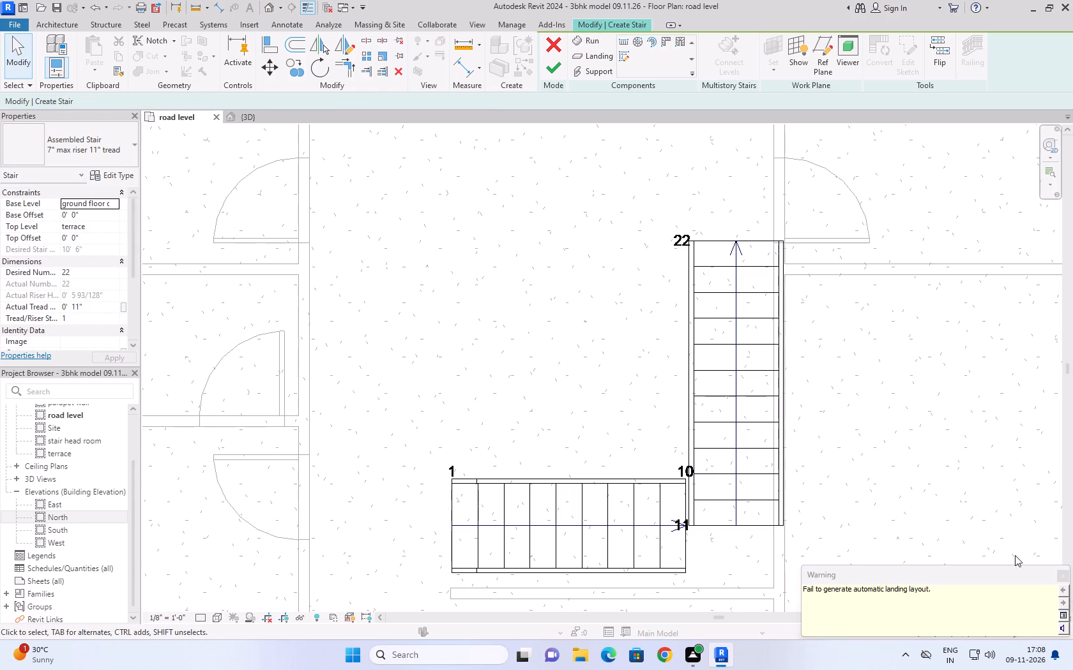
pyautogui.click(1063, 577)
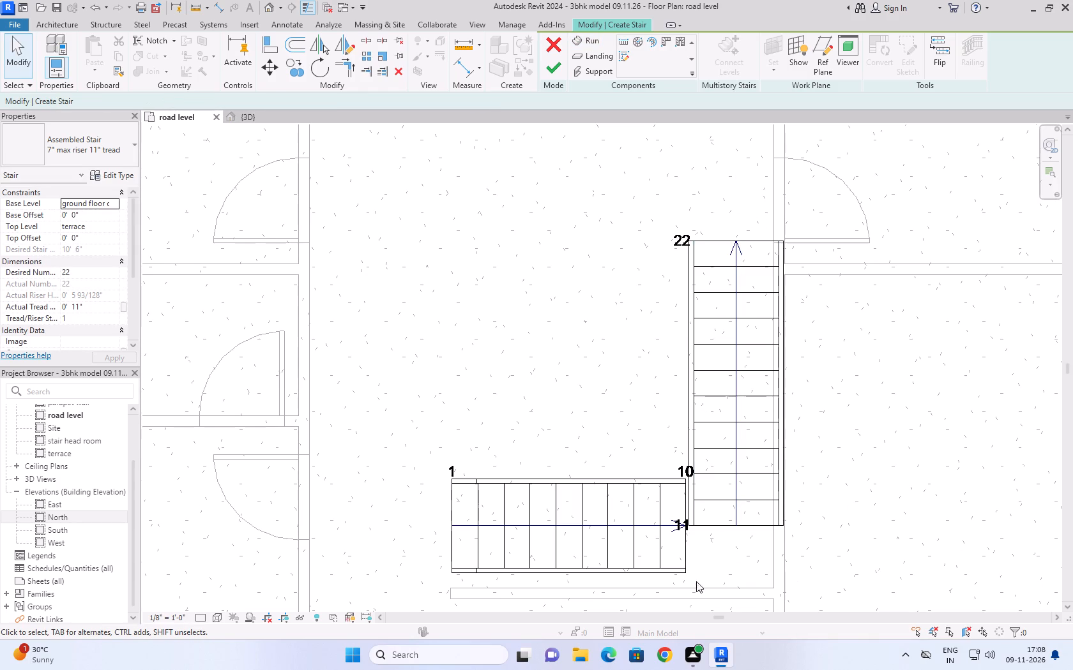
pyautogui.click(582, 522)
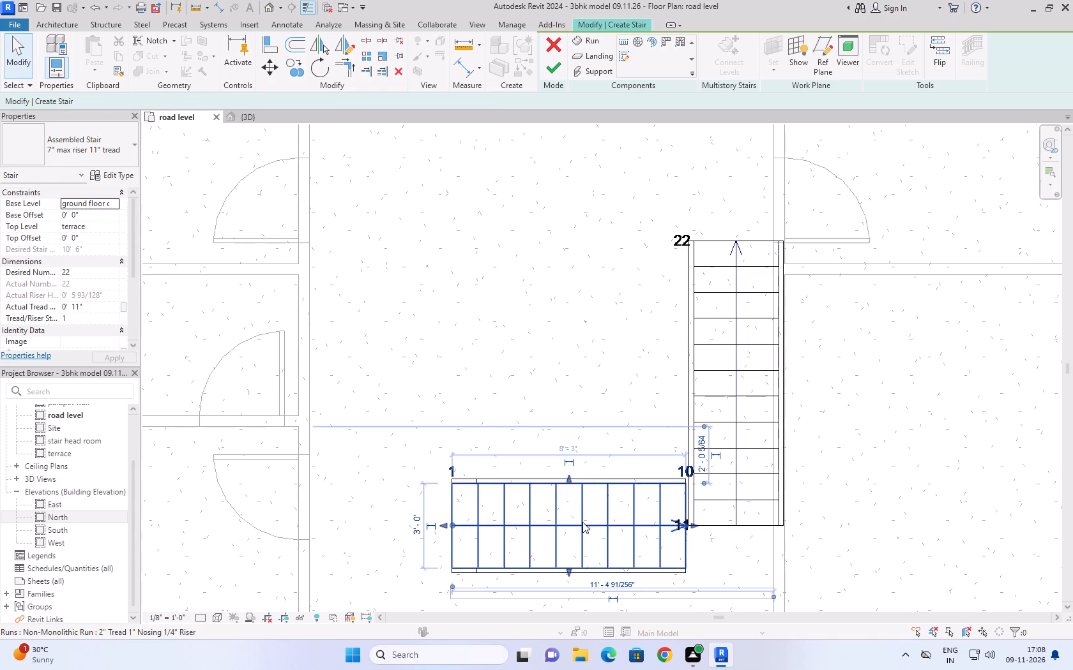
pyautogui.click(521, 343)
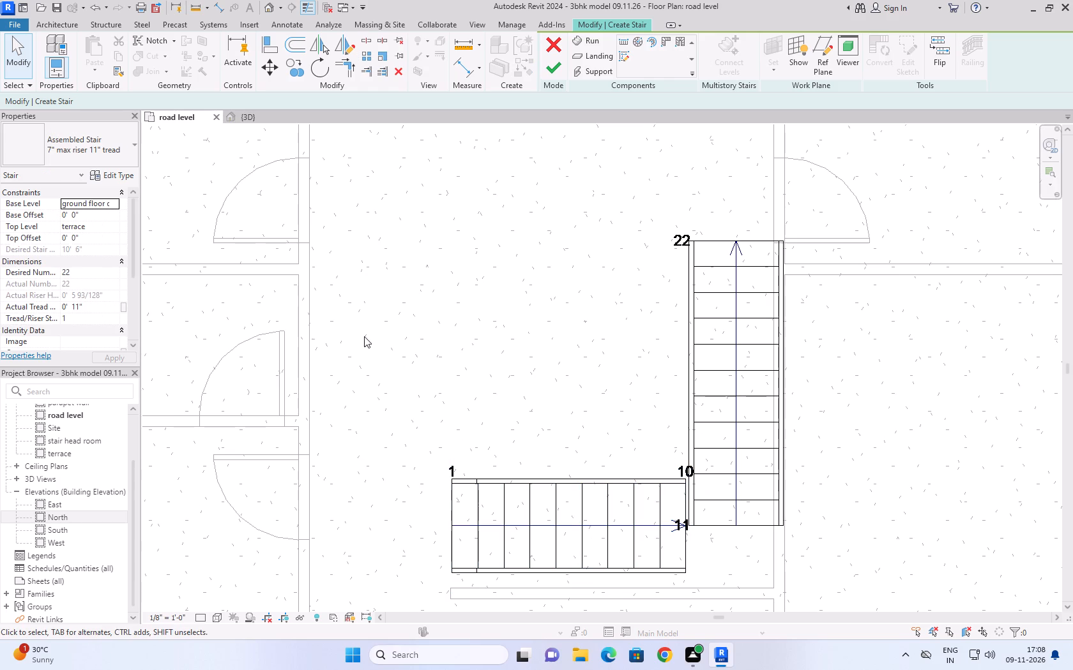
# Set the stair's desired number of risers to 18.
pyautogui.click(90, 278)
pyautogui.write('19')
pyautogui.press('BackSpace')
pyautogui.press('8')
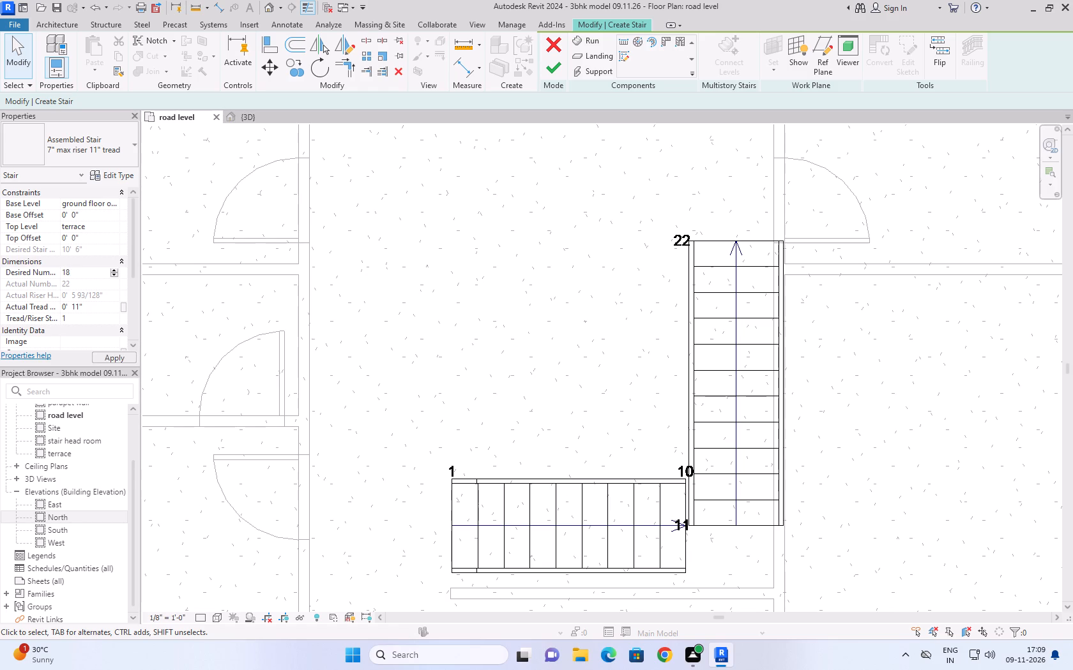
pyautogui.click(112, 359)
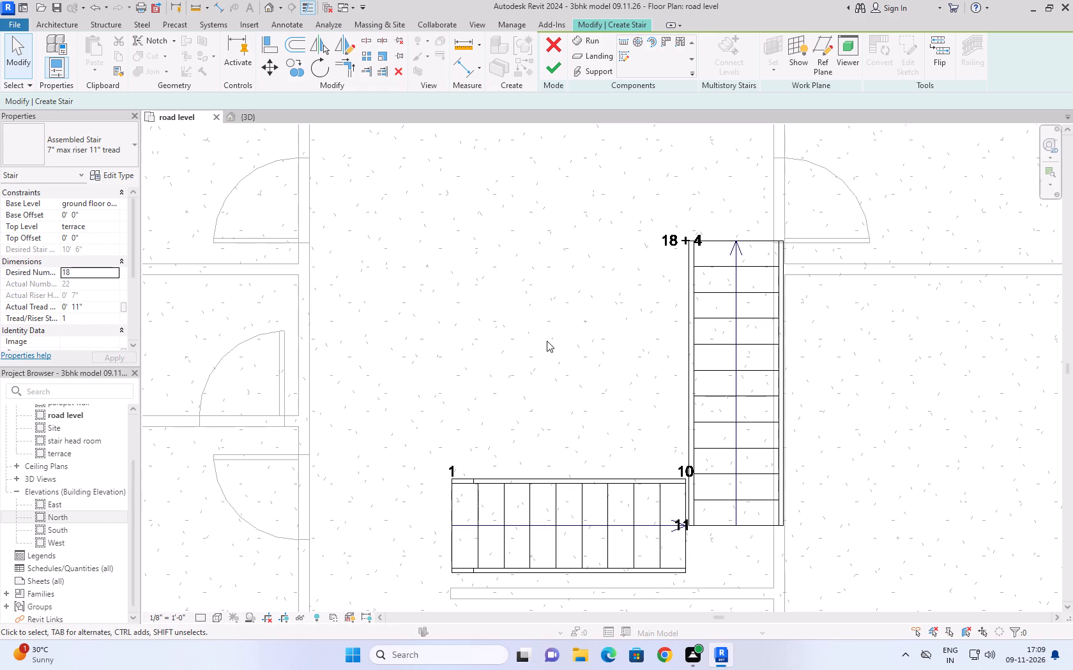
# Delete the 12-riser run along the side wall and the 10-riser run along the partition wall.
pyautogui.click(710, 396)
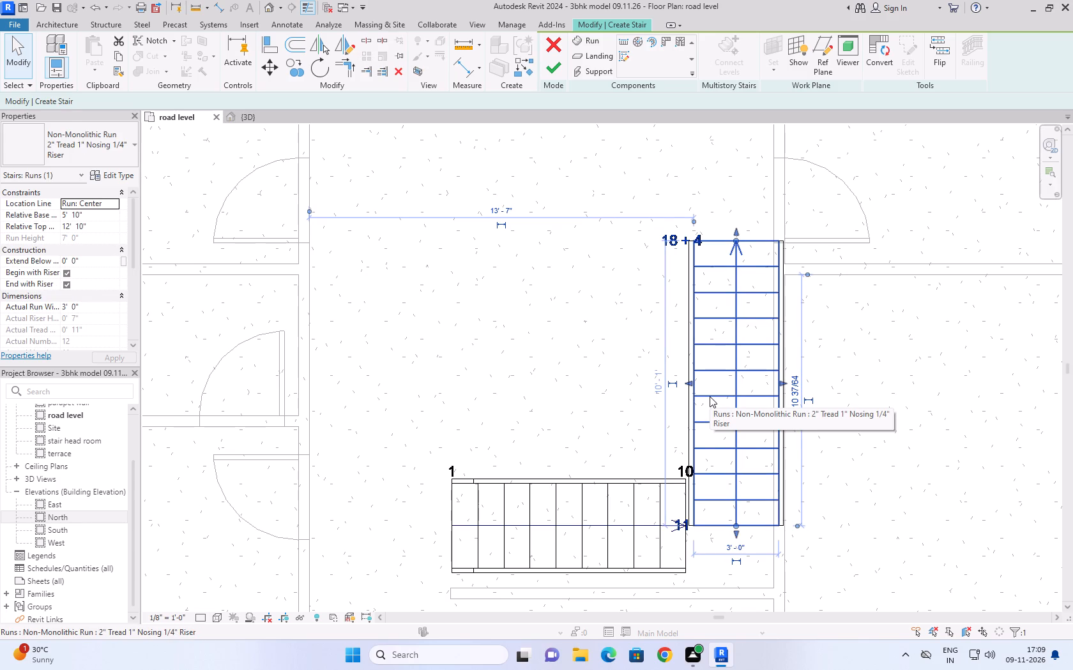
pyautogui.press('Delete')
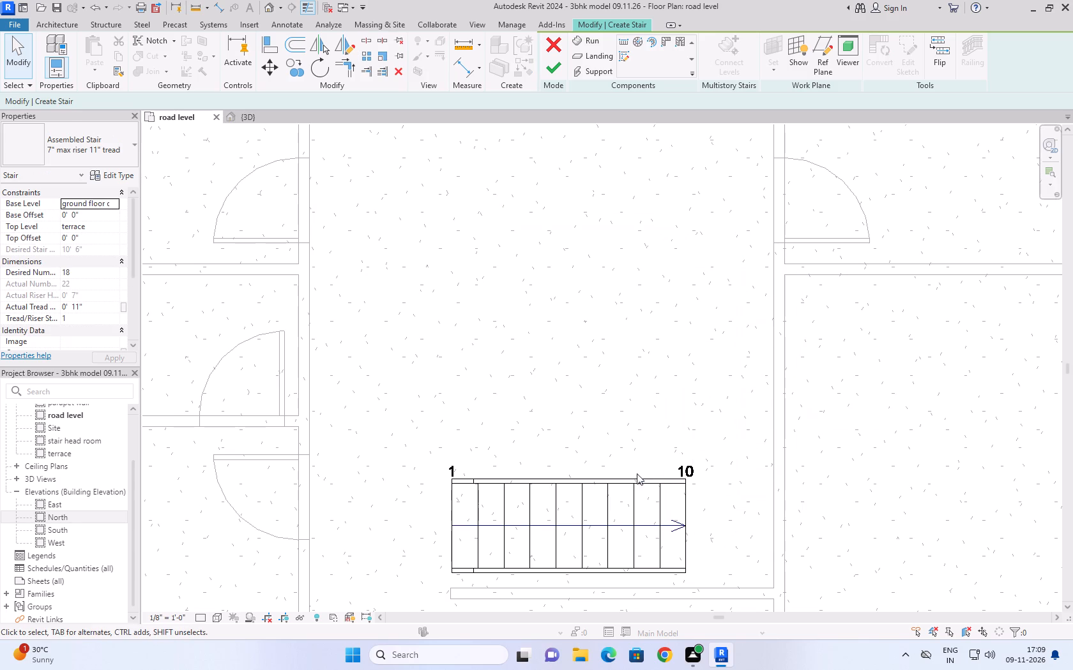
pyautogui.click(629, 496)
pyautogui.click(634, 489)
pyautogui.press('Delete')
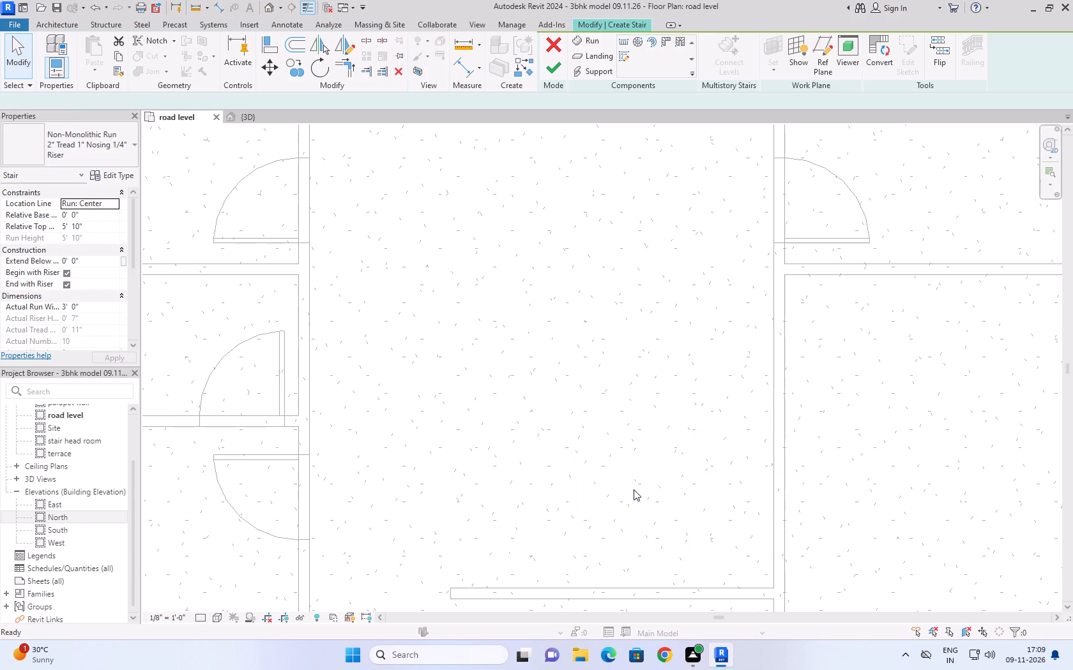
# Draw an 8'-3" straight run of 10 risers along the dining-living partition wall, from its free end toward the side wall.
pyautogui.click(628, 38)
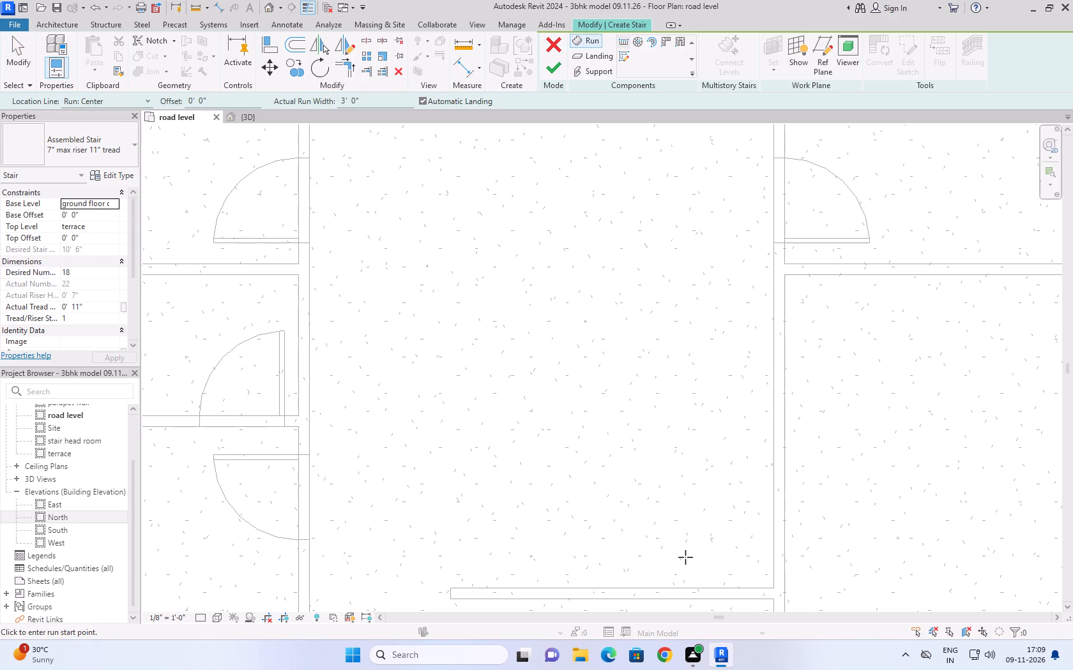
pyautogui.click(450, 586)
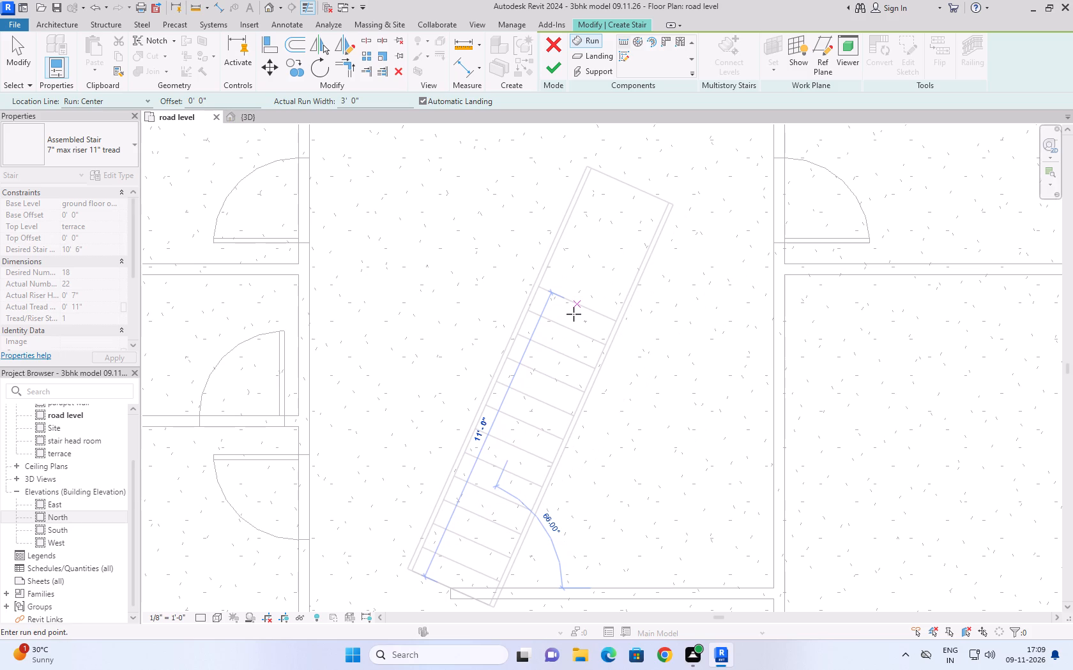
pyautogui.press('Escape')
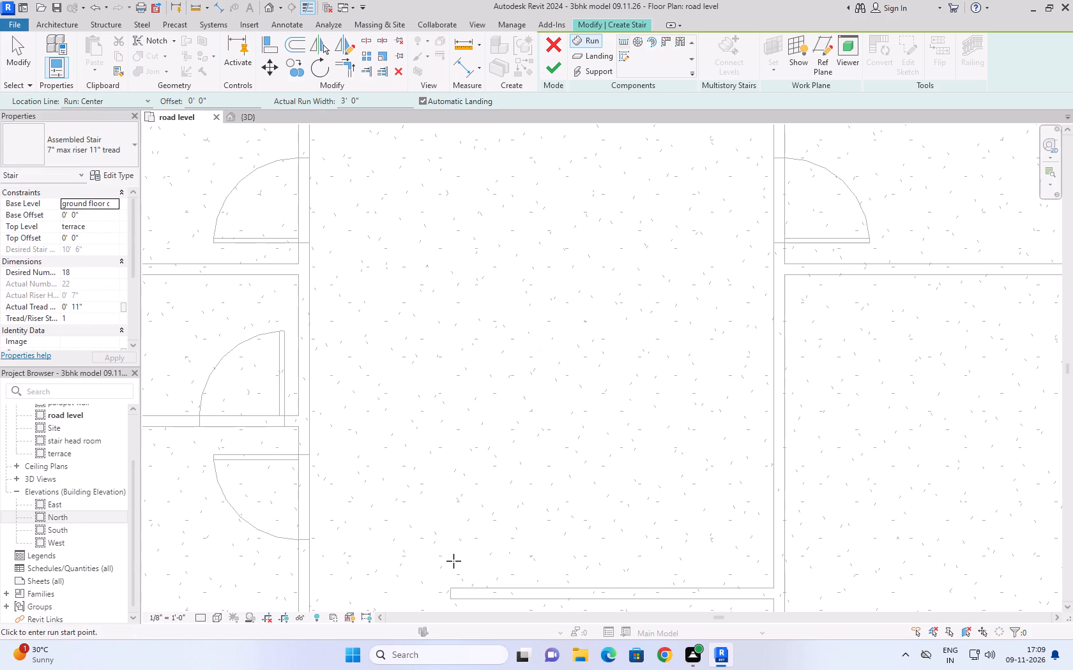
pyautogui.click(450, 528)
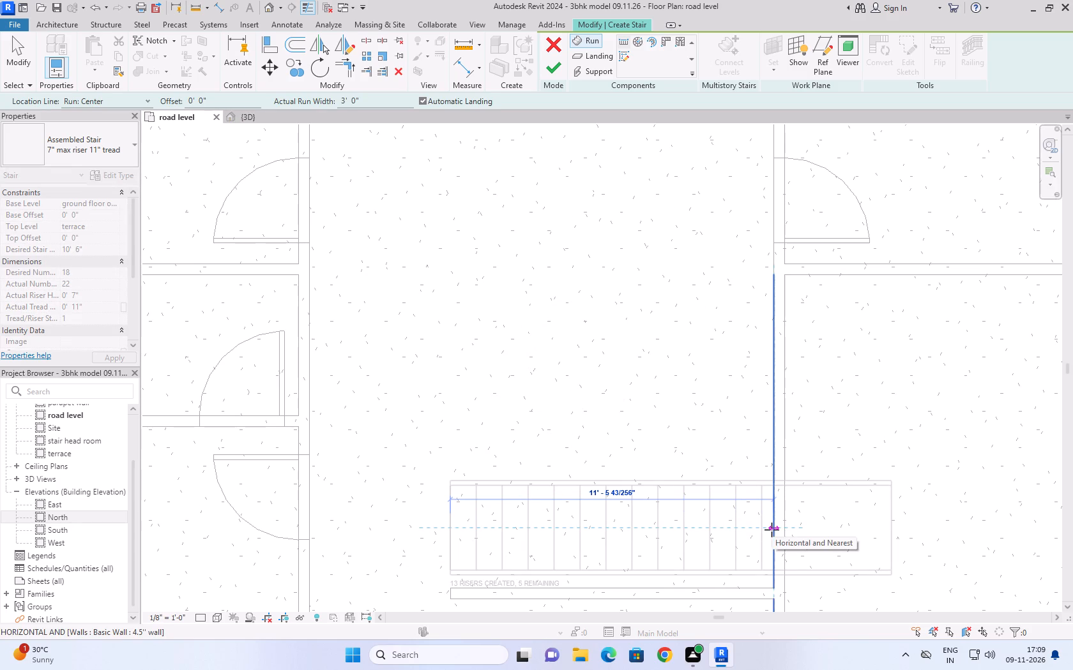
pyautogui.click(687, 527)
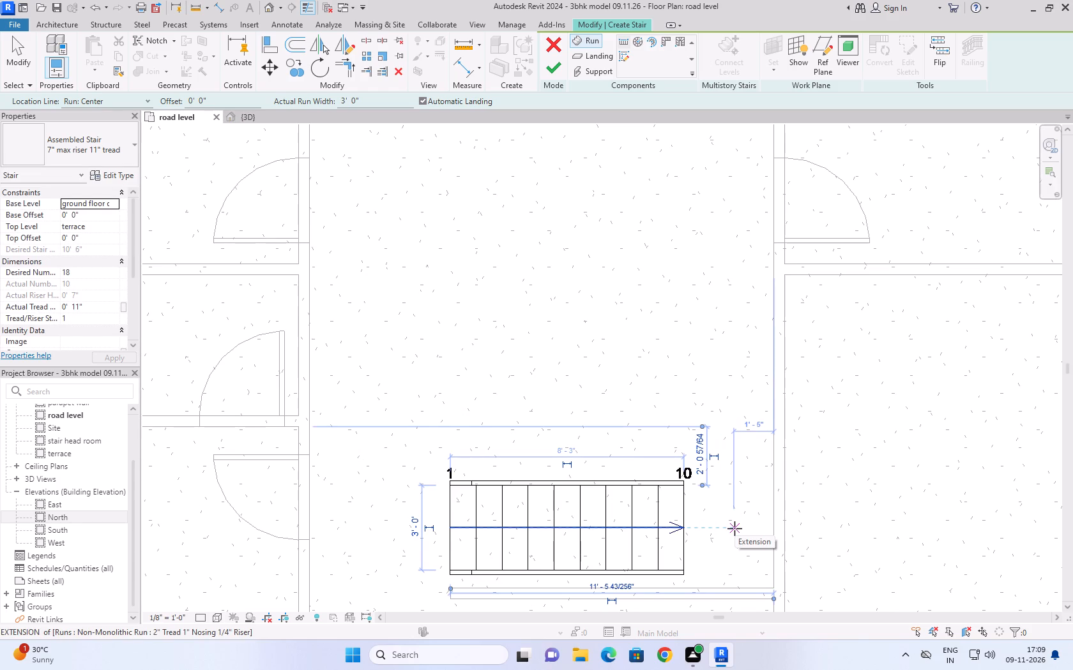
# Draw the second run with the remaining 8 risers at 90° along the side wall toward the backyard, joined by an automatic landing, and finish the stair.
pyautogui.click(737, 484)
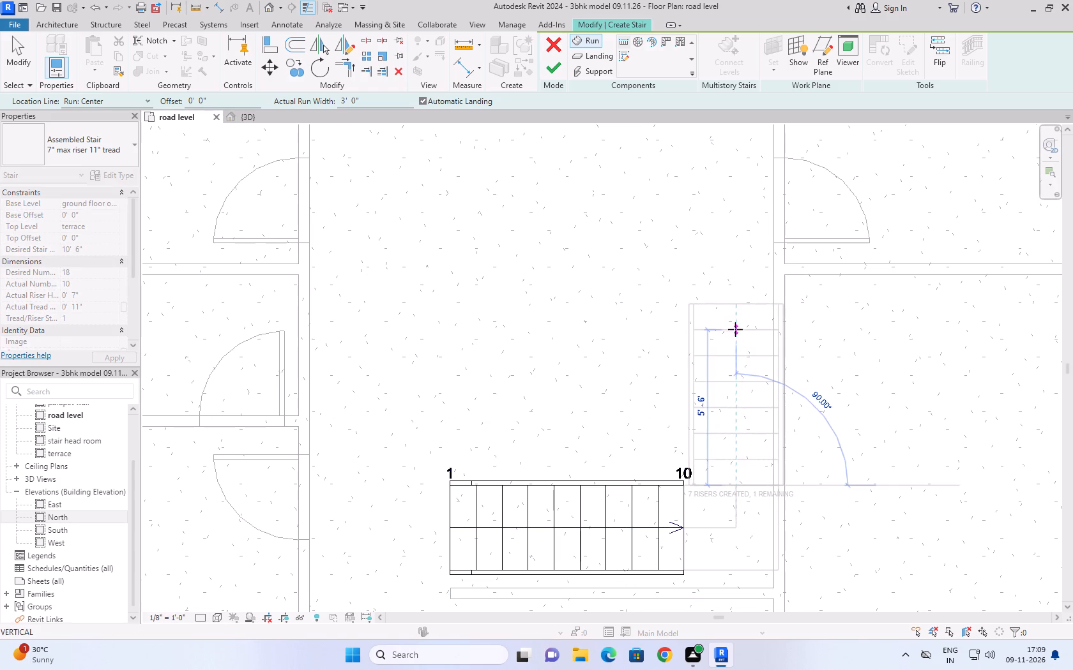
pyautogui.click(736, 264)
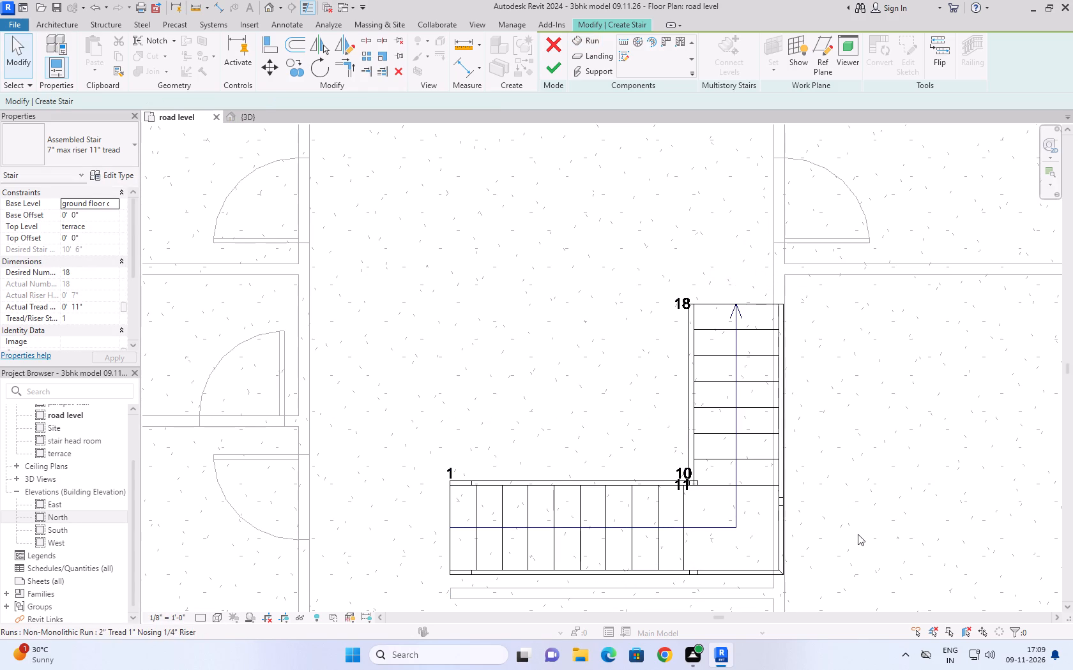
pyautogui.scroll(3, 858, 534)
pyautogui.scroll(-4, 849, 454)
pyautogui.scroll(-3, 623, 431)
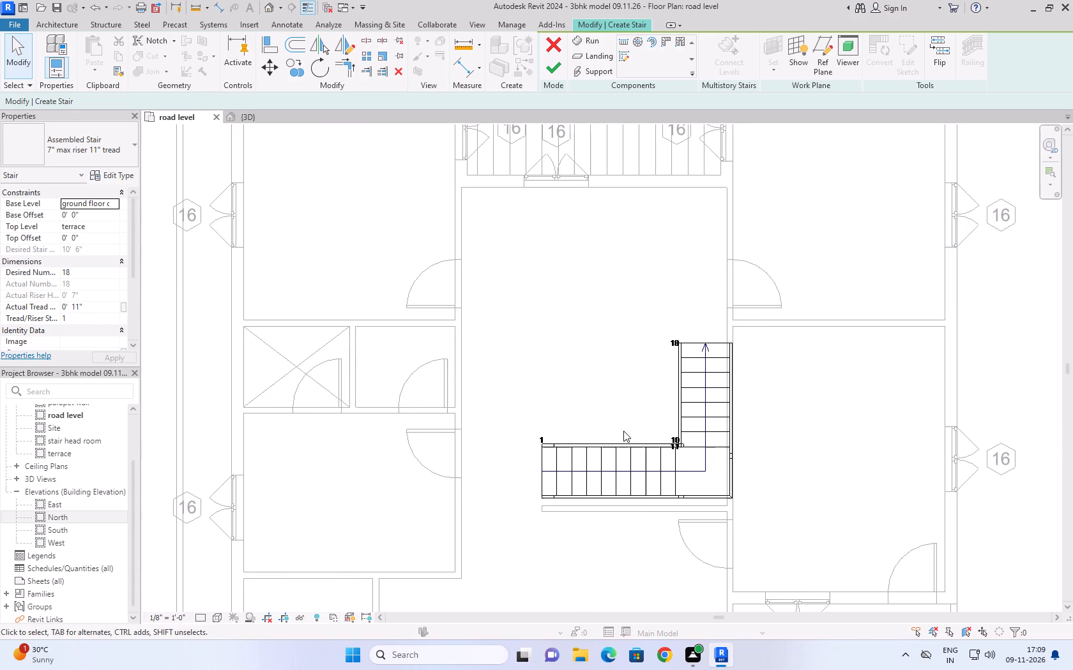
pyautogui.scroll(3, 629, 331)
pyautogui.click(557, 71)
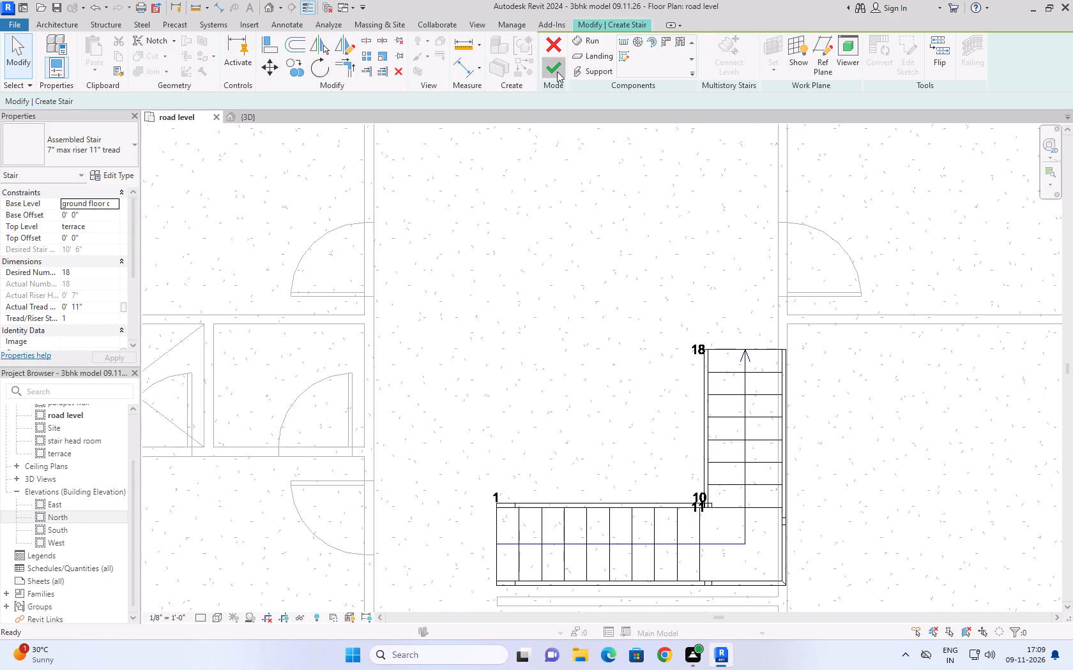
pyautogui.scroll(-4, 561, 318)
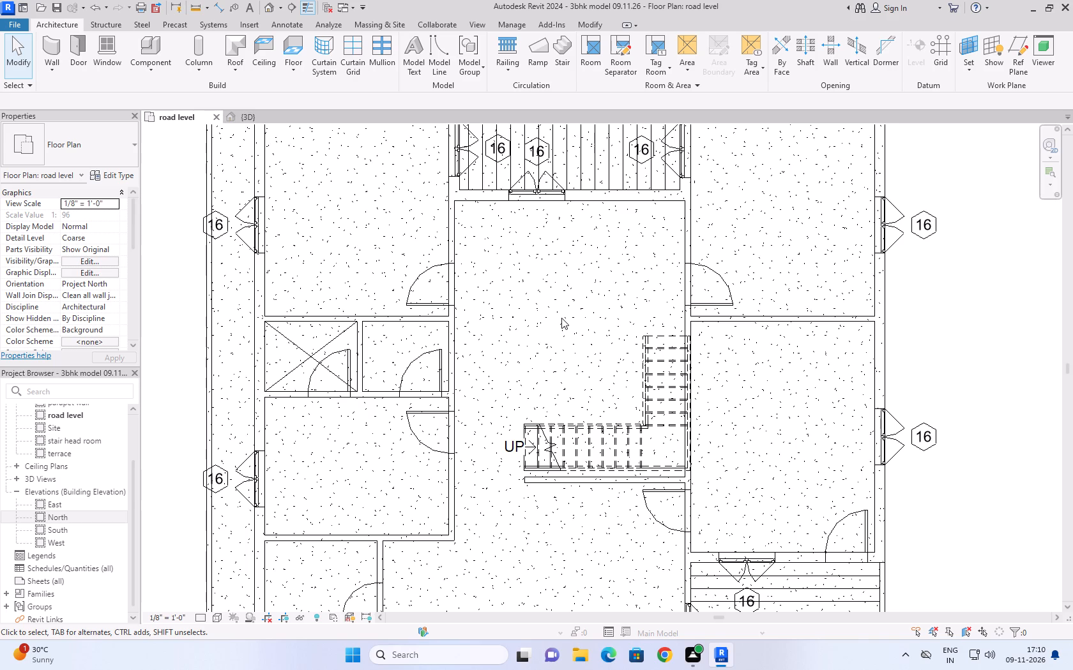
# Examine the new L-shaped staircase and its surroundings in the dining area in the 3D view.
pyautogui.scroll(-6, 626, 253)
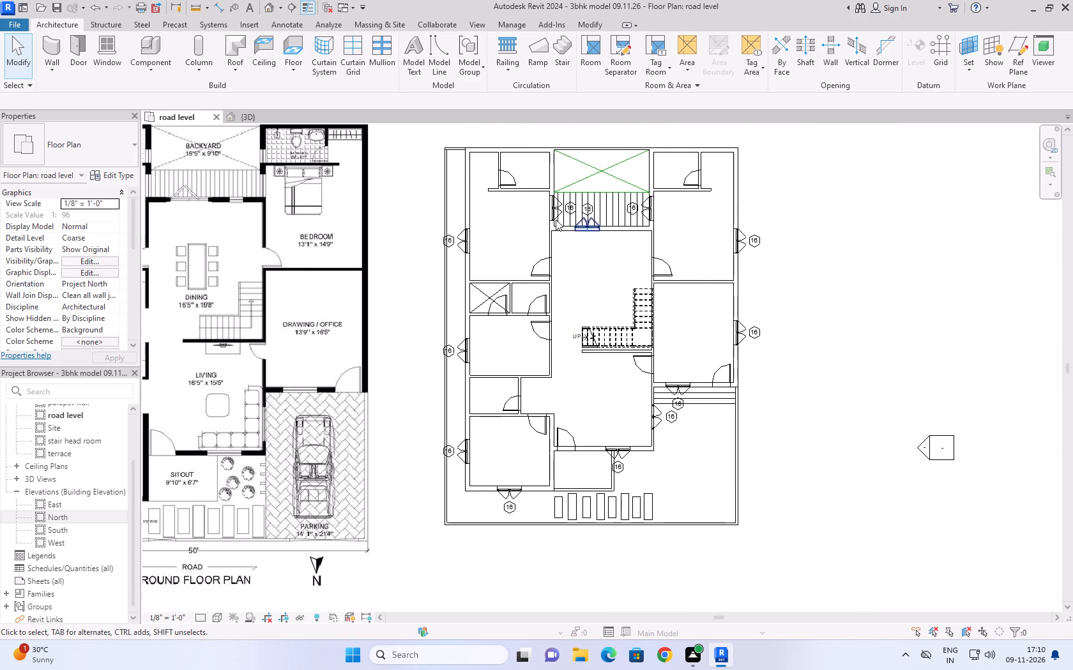
pyautogui.click(250, 121)
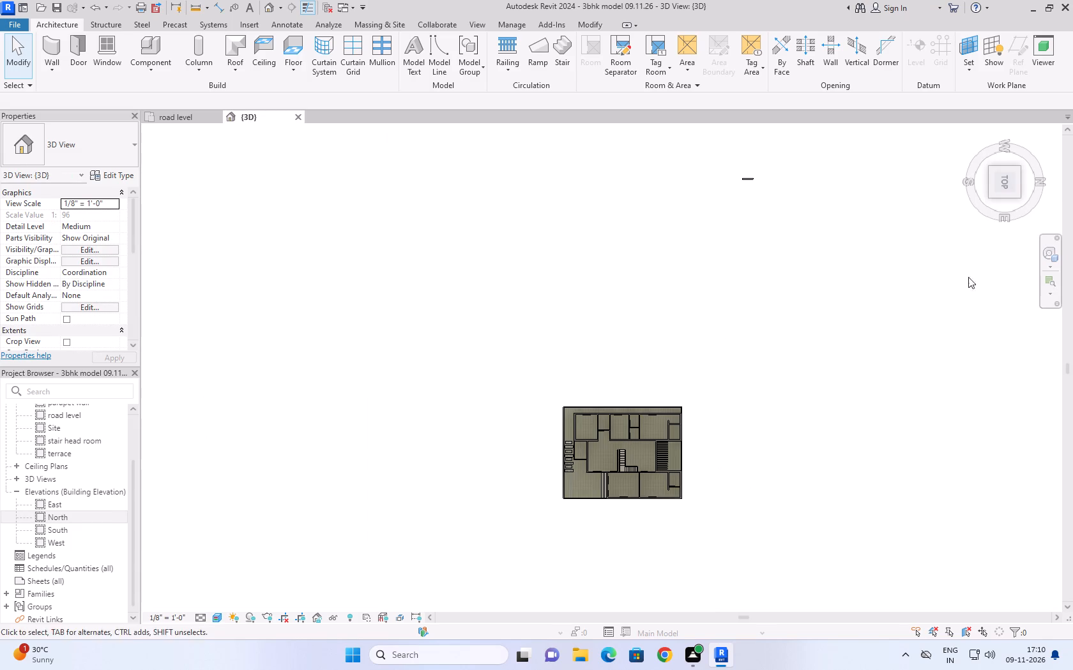
pyautogui.click(969, 128)
pyautogui.click(973, 133)
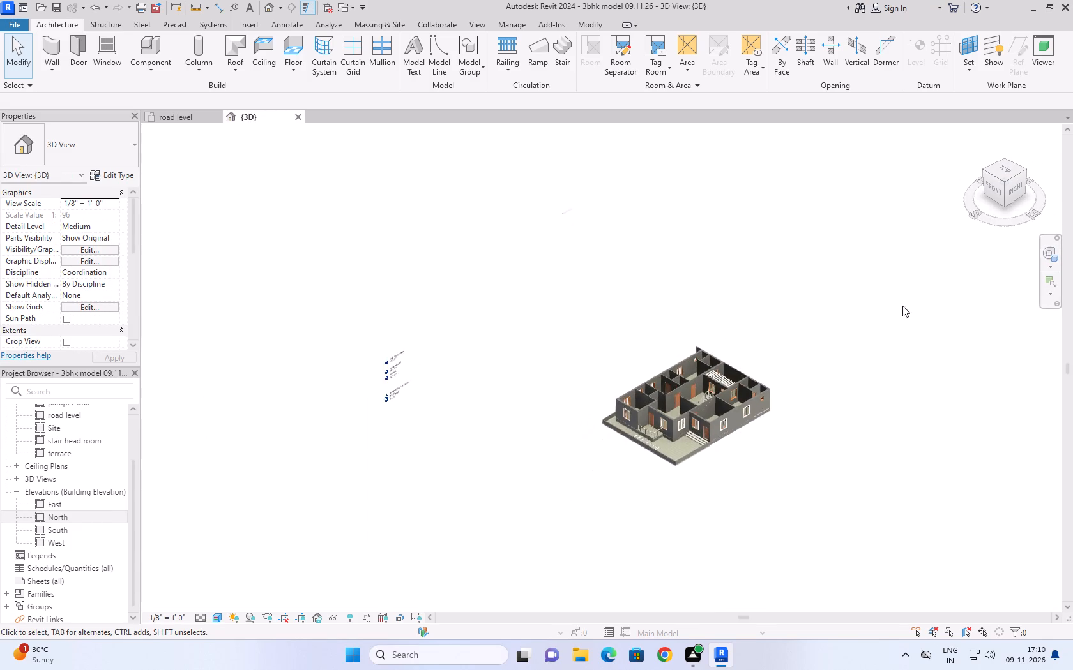
pyautogui.scroll(12, 733, 440)
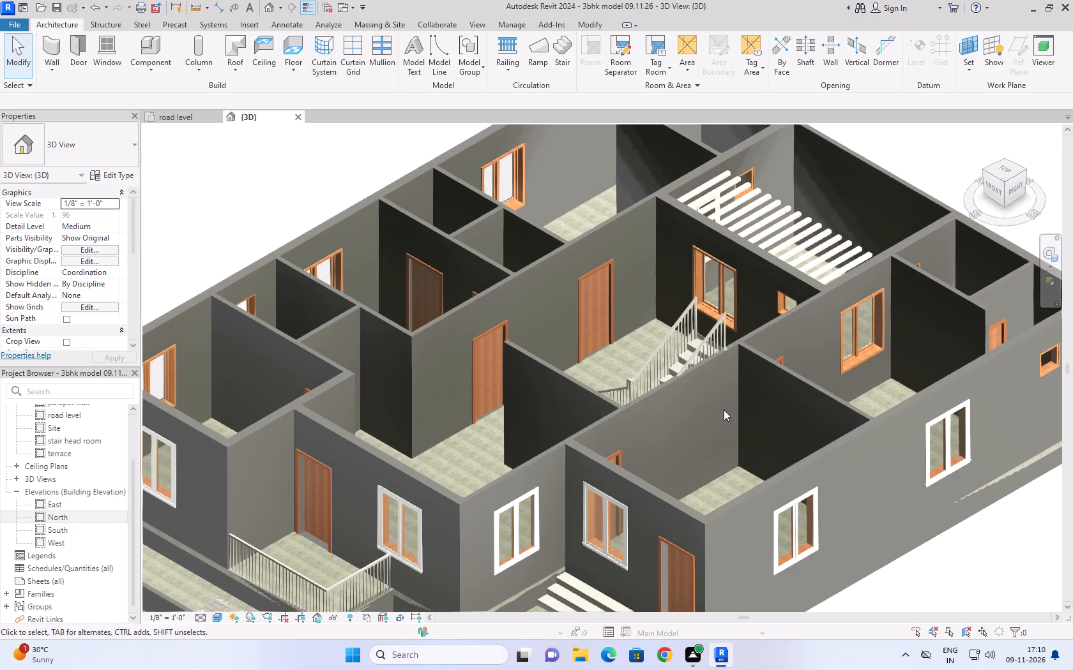
pyautogui.keyDown('shift'); pyautogui.moveTo(803, 302); pyautogui.dragTo(805, 420, button='middle'); pyautogui.keyUp('shift')
pyautogui.scroll(-4, 821, 358)
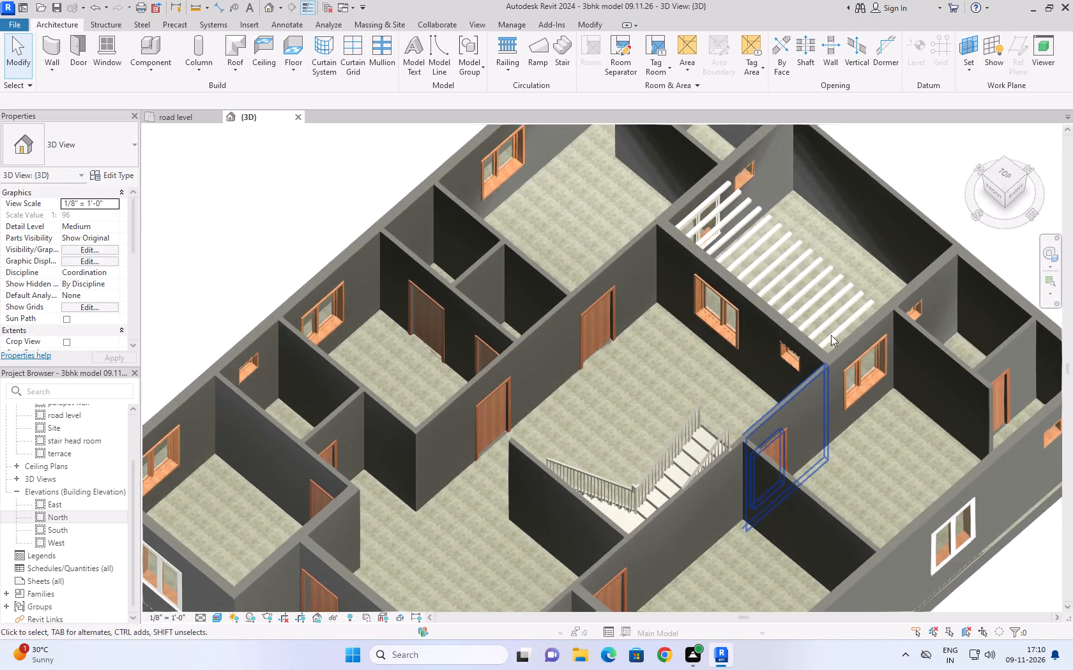
pyautogui.keyDown('shift'); pyautogui.scroll(-1, 838, 299); pyautogui.keyUp('shift')
pyautogui.keyDown('shift'); pyautogui.moveTo(839, 302); pyautogui.dragTo(879, 363, button='middle'); pyautogui.keyUp('shift')
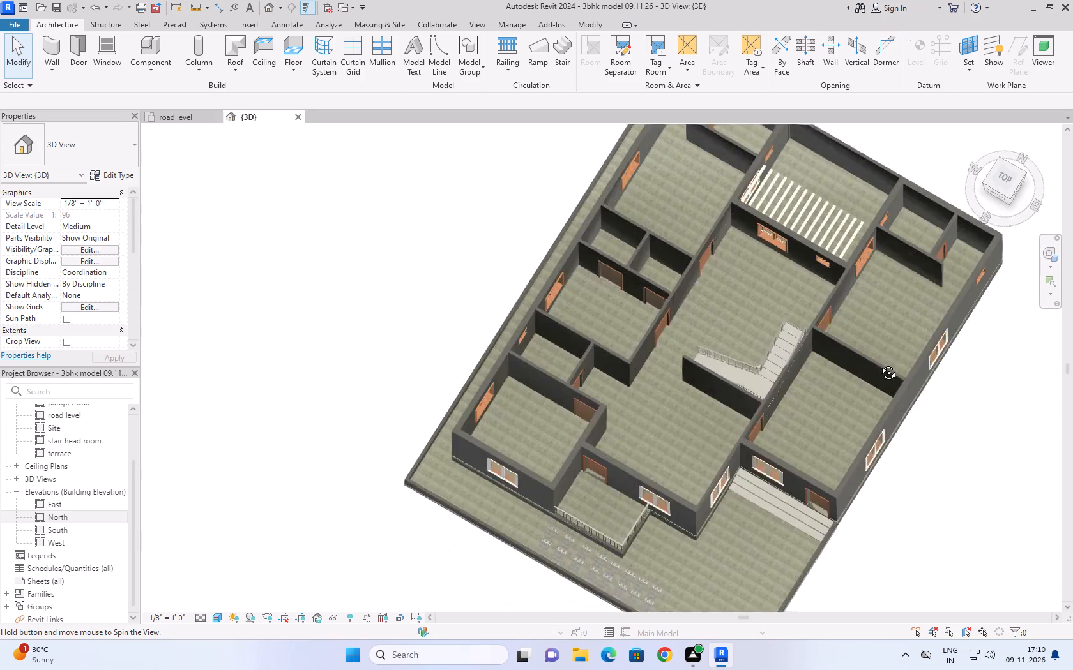
pyautogui.keyDown('shift'); pyautogui.moveTo(879, 363); pyautogui.dragTo(899, 260, button='middle'); pyautogui.keyUp('shift')
pyautogui.scroll(-4, 846, 236)
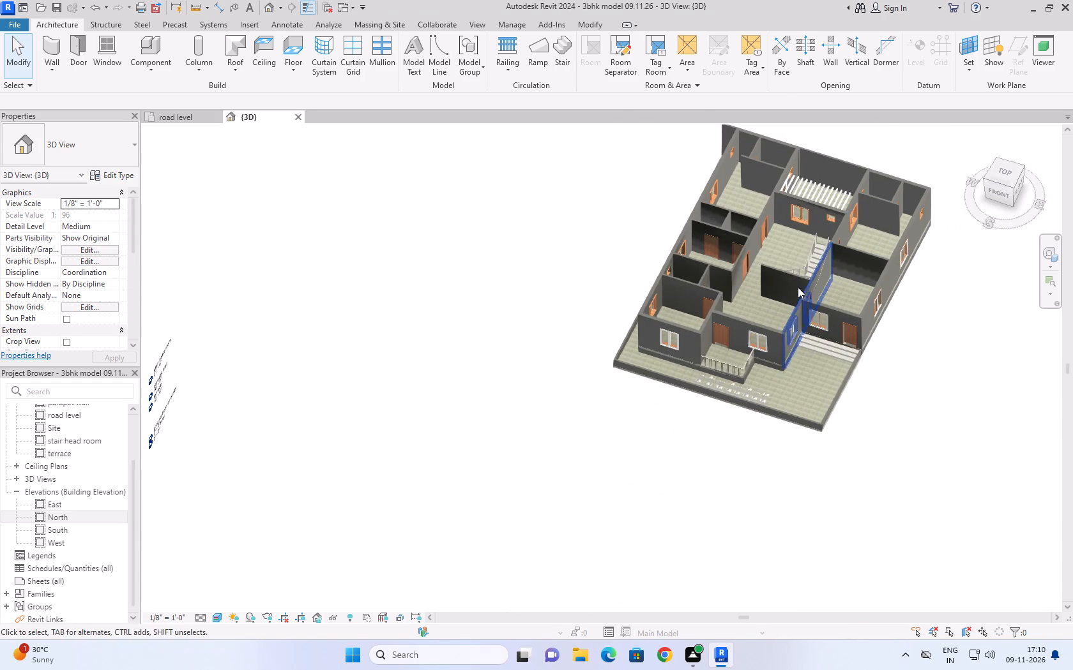
pyautogui.scroll(4, 790, 359)
pyautogui.moveTo(758, 242); pyautogui.dragTo(720, 365, button='middle')
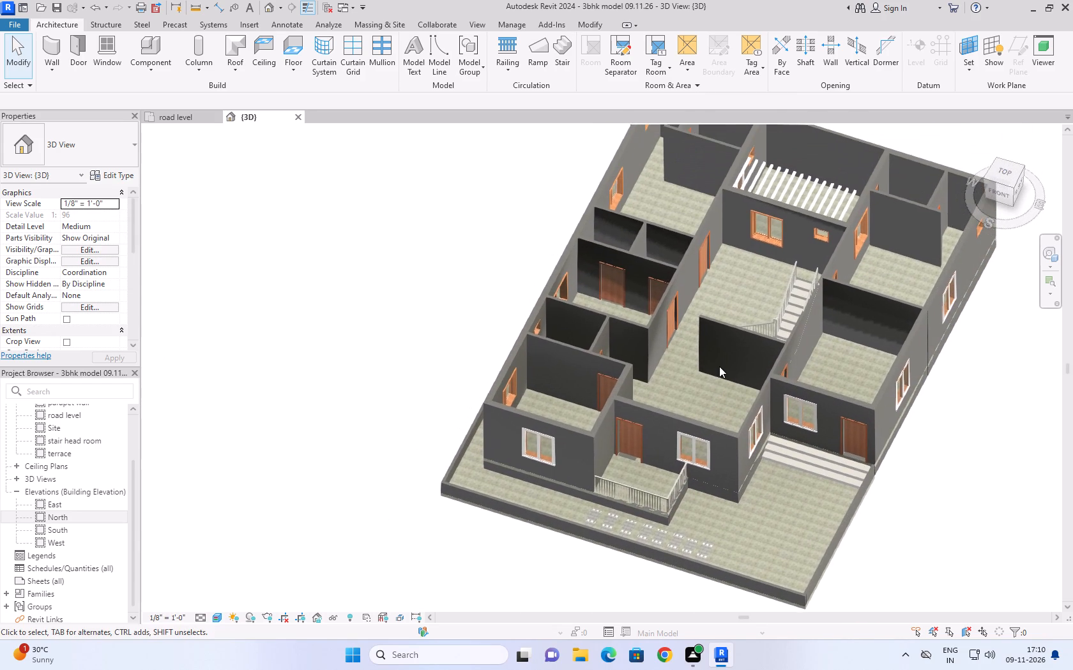
pyautogui.scroll(5, 588, 361)
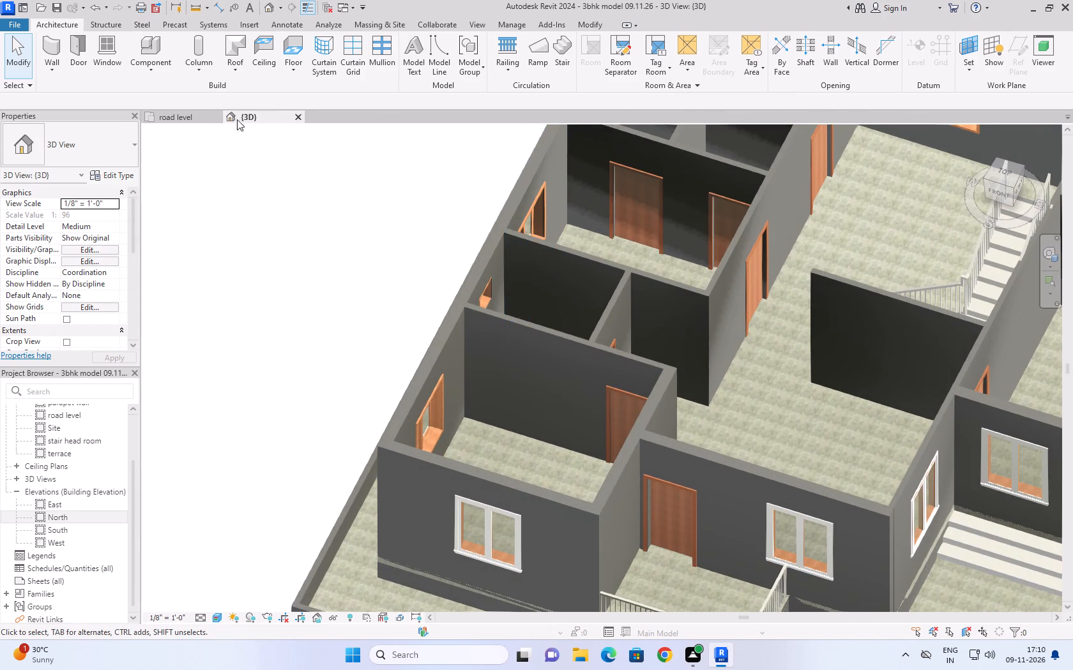
# Pick the dining-bedroom and dining-kitchen partition walls in the road level plan and examine each one in 3D.
pyautogui.click(202, 108)
pyautogui.click(199, 112)
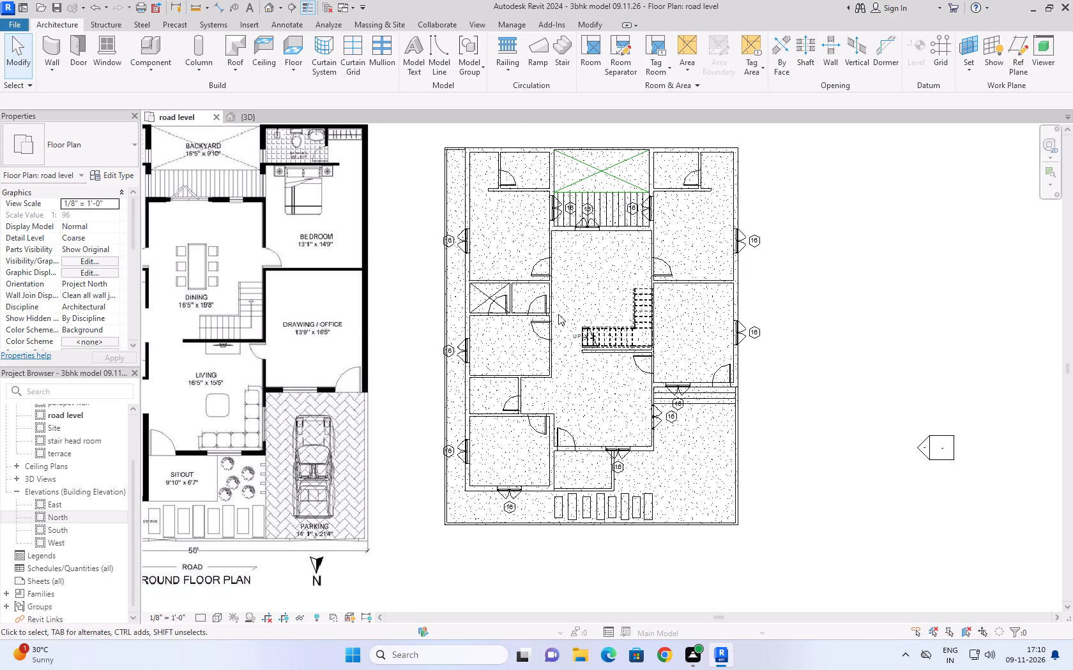
pyautogui.click(551, 286)
pyautogui.click(262, 110)
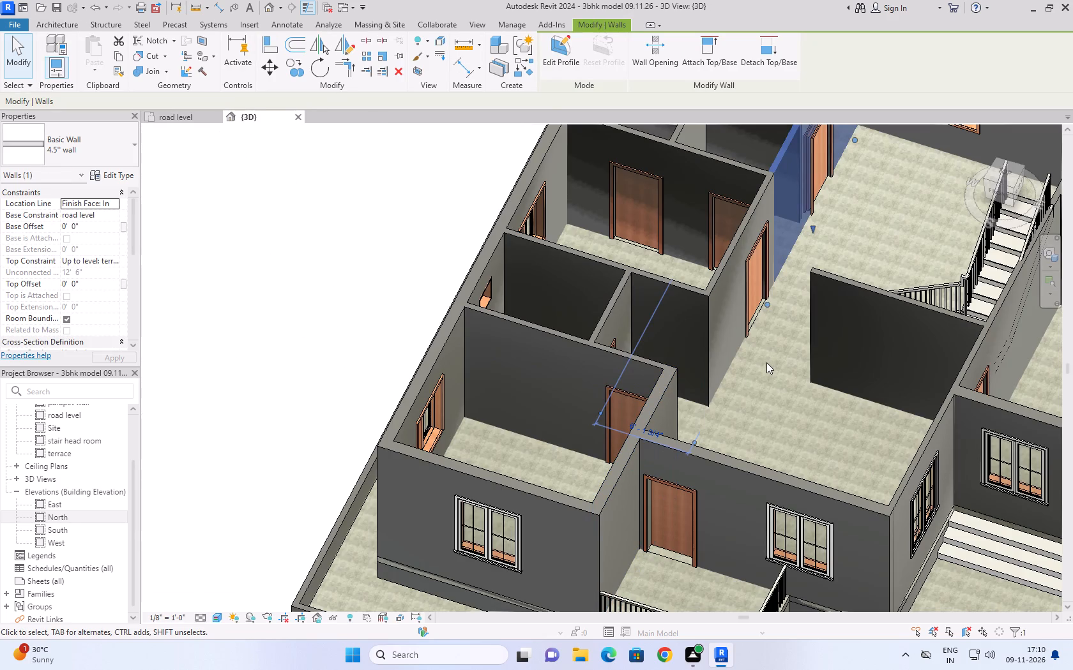
pyautogui.keyDown('shift'); pyautogui.moveTo(757, 413); pyautogui.dragTo(618, 472, button='middle'); pyautogui.keyUp('shift')
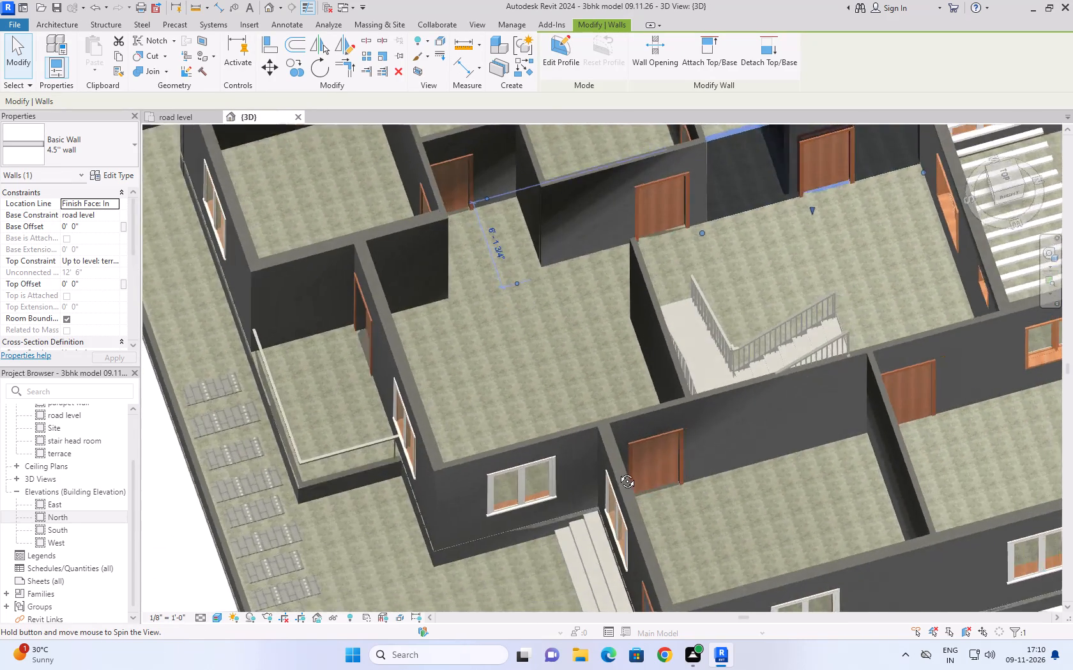
pyautogui.keyDown('shift'); pyautogui.moveTo(618, 472); pyautogui.dragTo(589, 355, button='middle'); pyautogui.keyUp('shift')
pyautogui.moveTo(532, 201); pyautogui.dragTo(523, 261, button='middle')
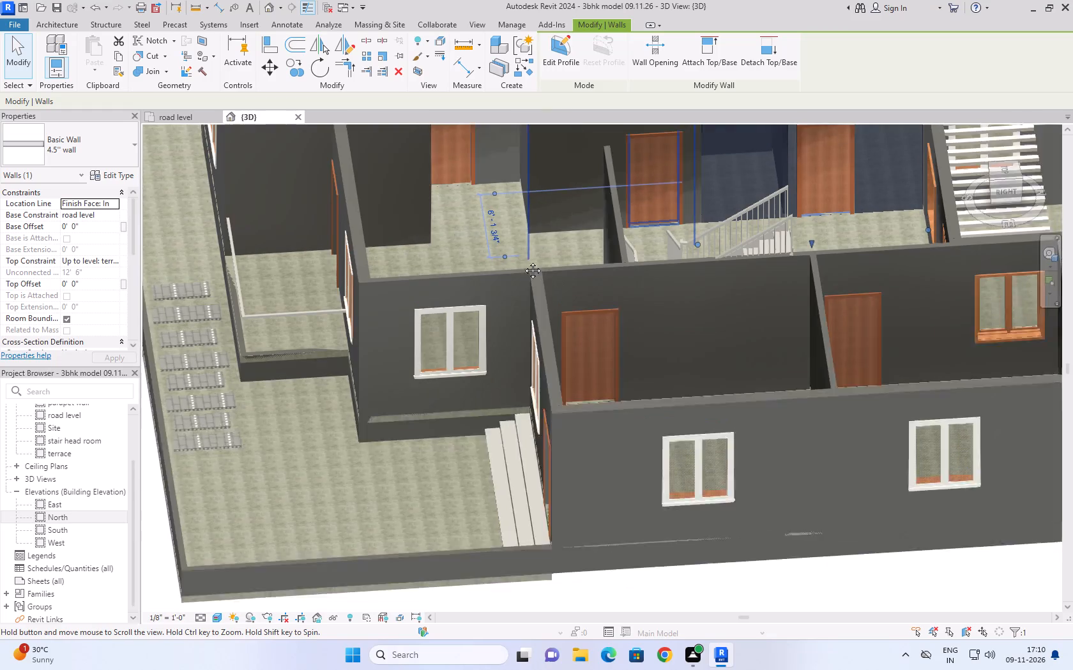
pyautogui.moveTo(523, 261); pyautogui.dragTo(494, 452, button='middle')
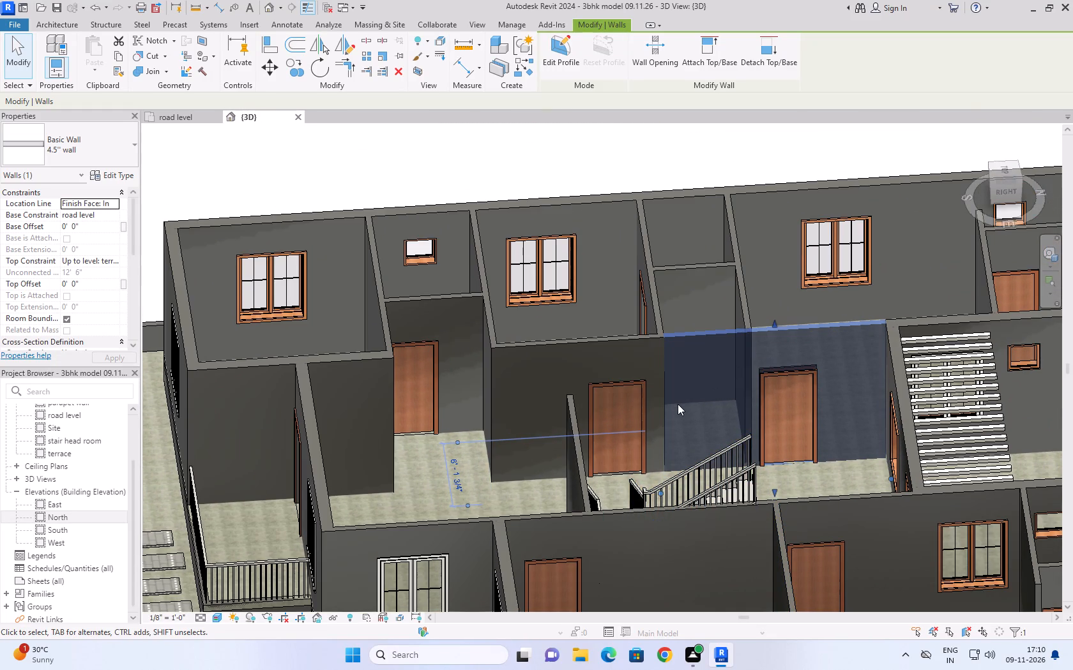
pyautogui.click(179, 119)
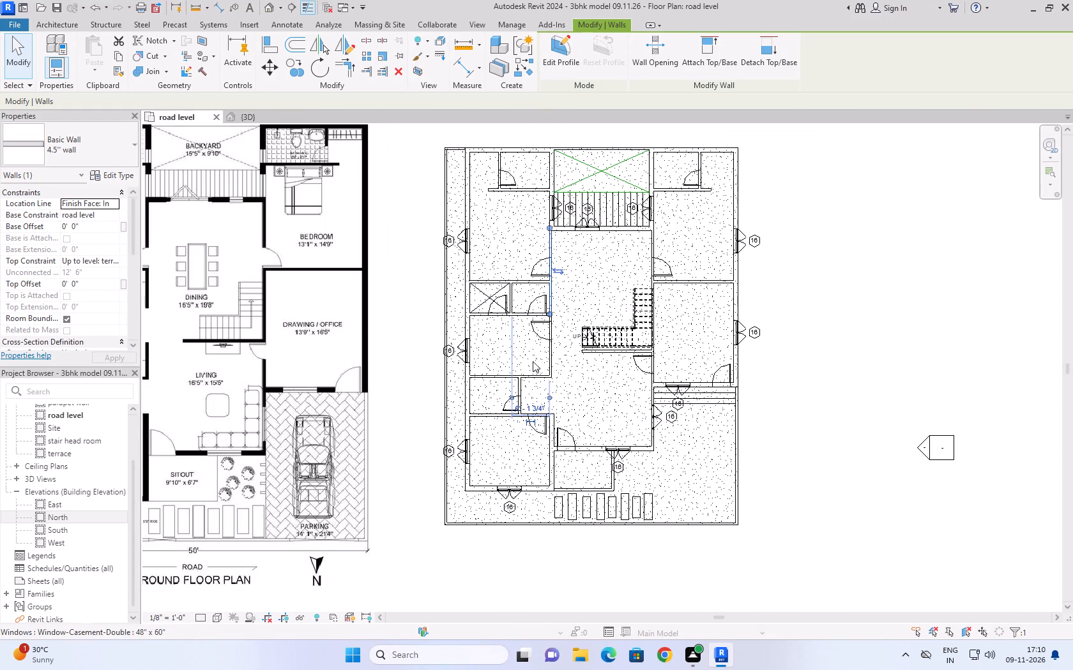
pyautogui.click(837, 294)
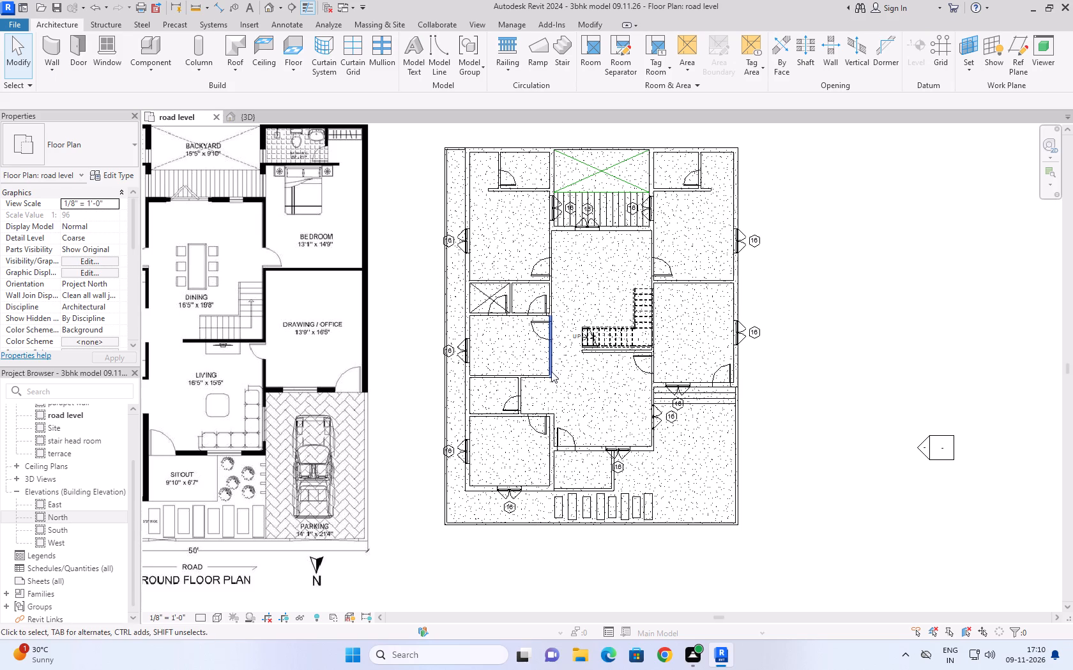
pyautogui.click(552, 364)
pyautogui.click(236, 114)
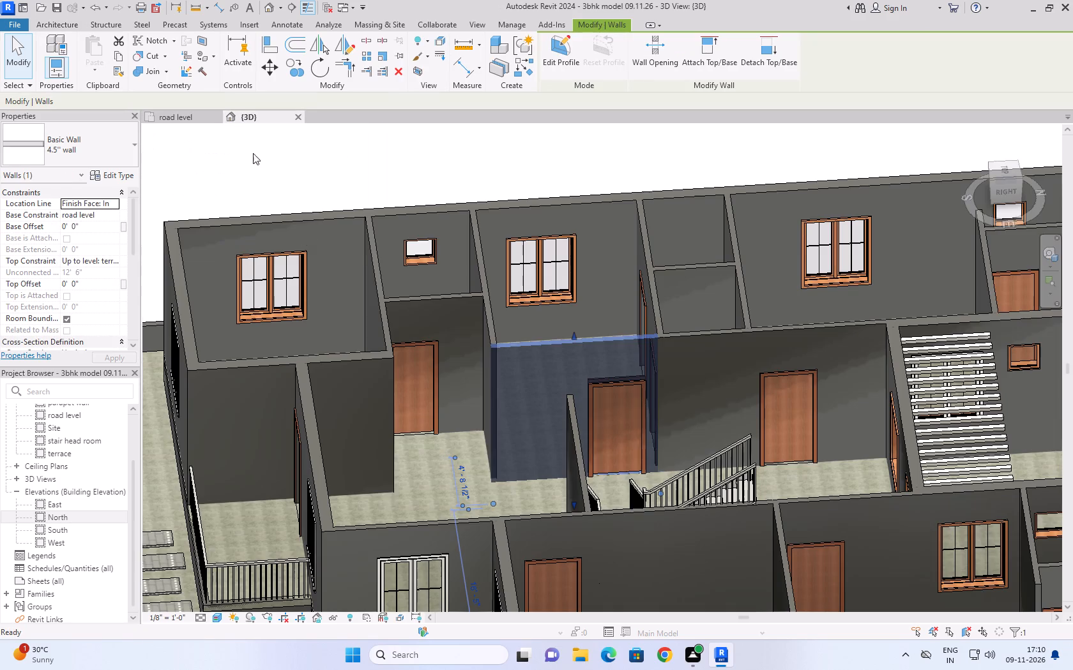
pyautogui.click(171, 118)
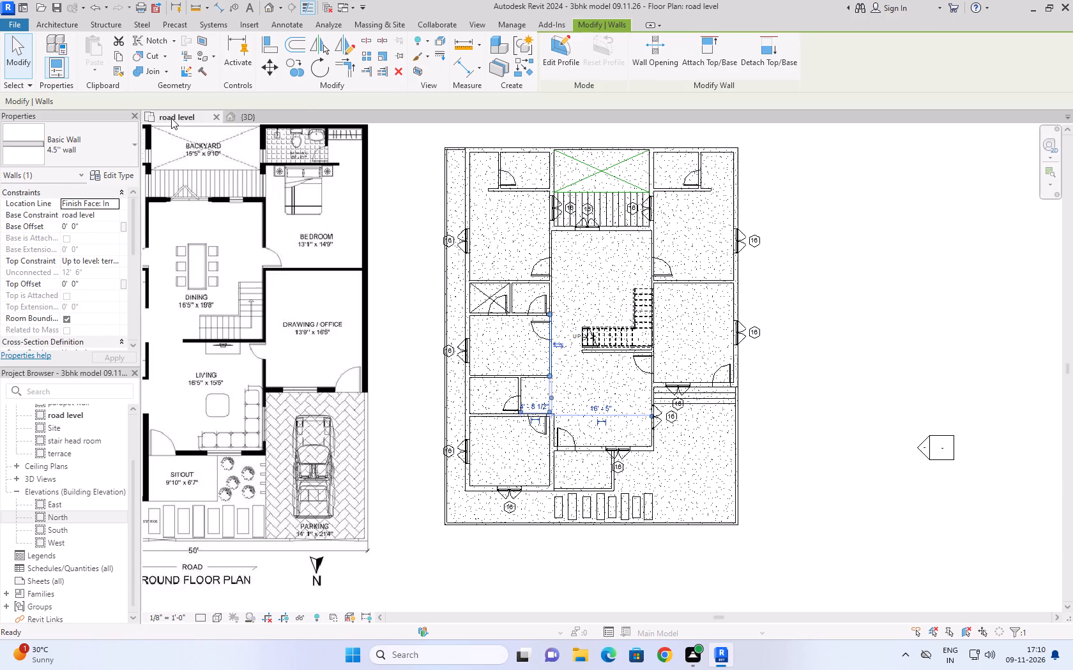
pyautogui.click(855, 383)
# Compare the road level plan with the reference ground floor plan, and examine the whole house and front sit-out in 3D.
pyautogui.scroll(-2, 800, 454)
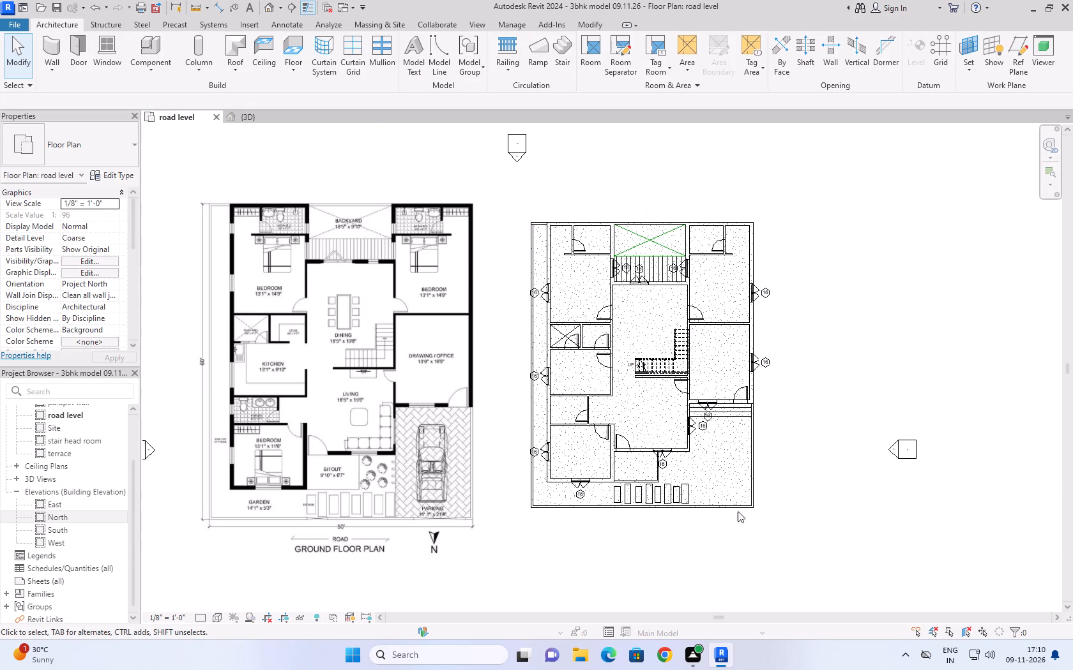
pyautogui.scroll(6, 718, 500)
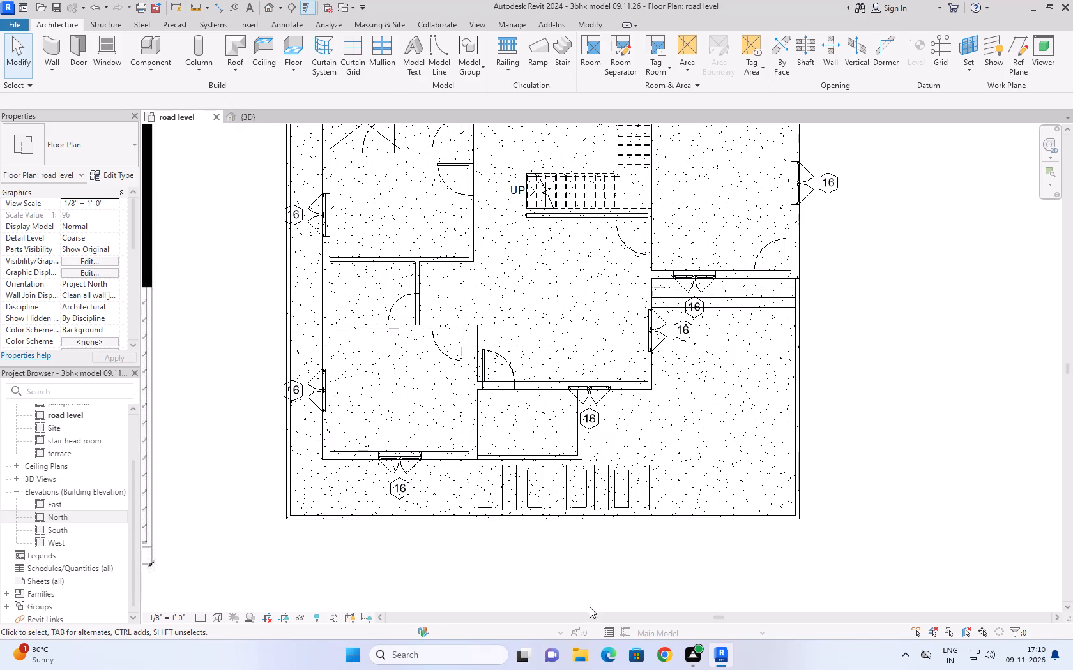
pyautogui.scroll(-6, 719, 321)
pyautogui.click(268, 115)
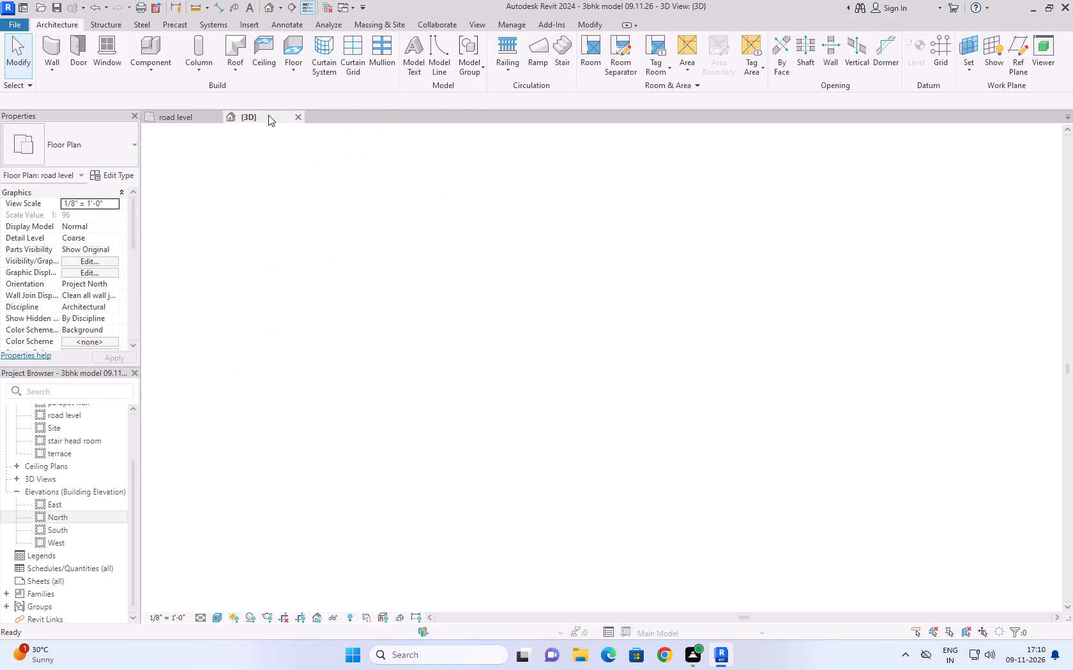
pyautogui.scroll(-9, 727, 294)
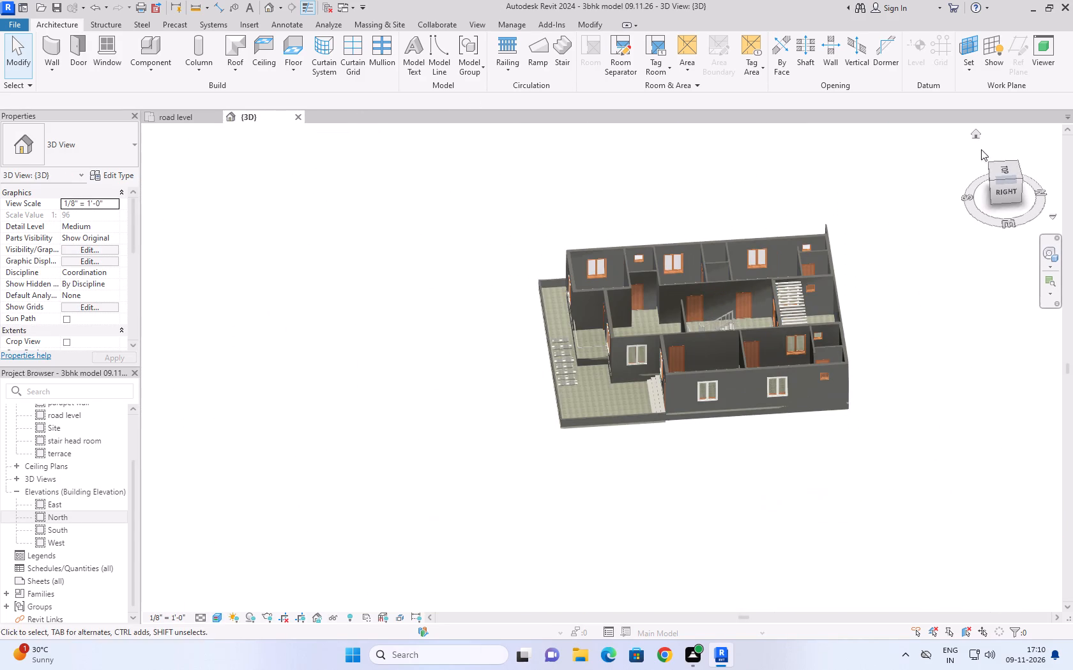
pyautogui.click(974, 137)
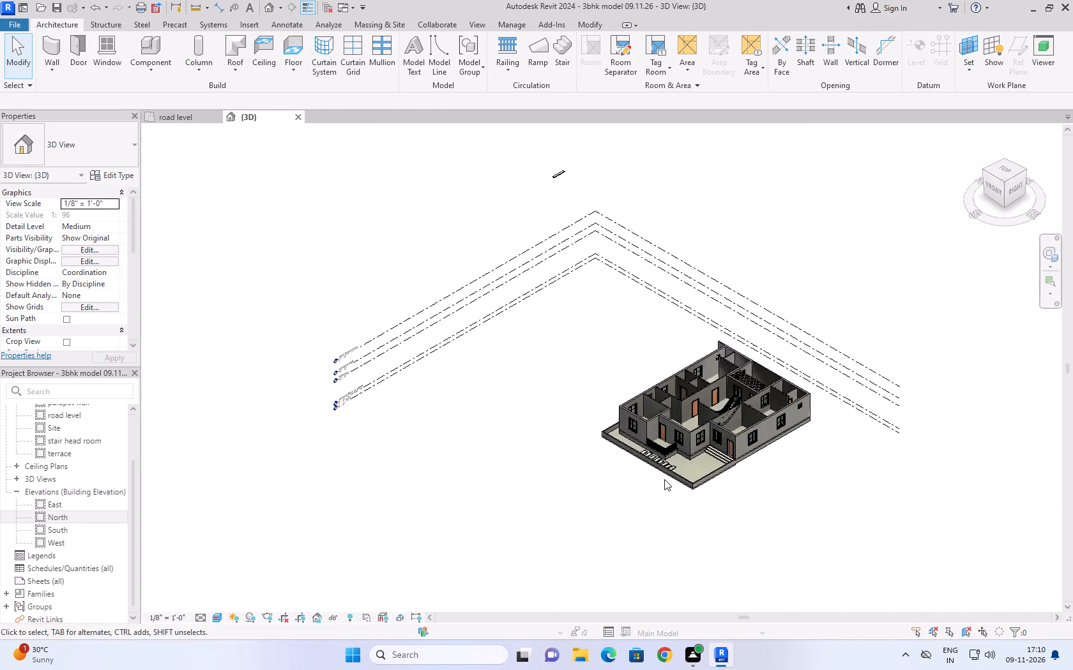
pyautogui.scroll(6, 664, 479)
pyautogui.scroll(4, 893, 478)
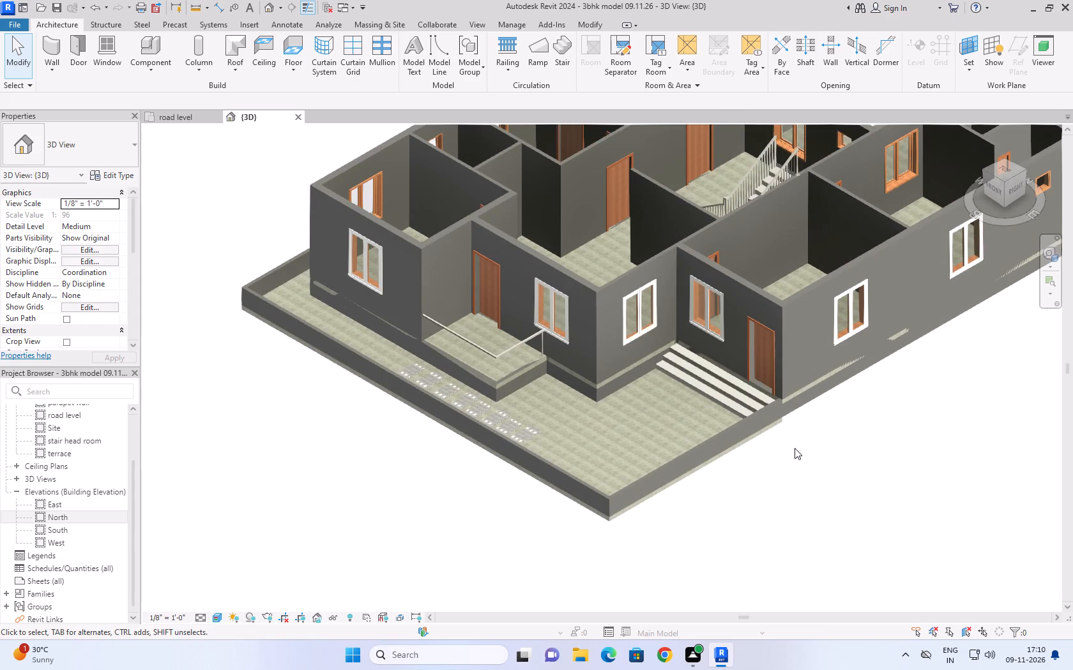
pyautogui.scroll(3, 795, 448)
pyautogui.moveTo(797, 424); pyautogui.dragTo(650, 461, button='middle')
pyautogui.scroll(-5, 651, 461)
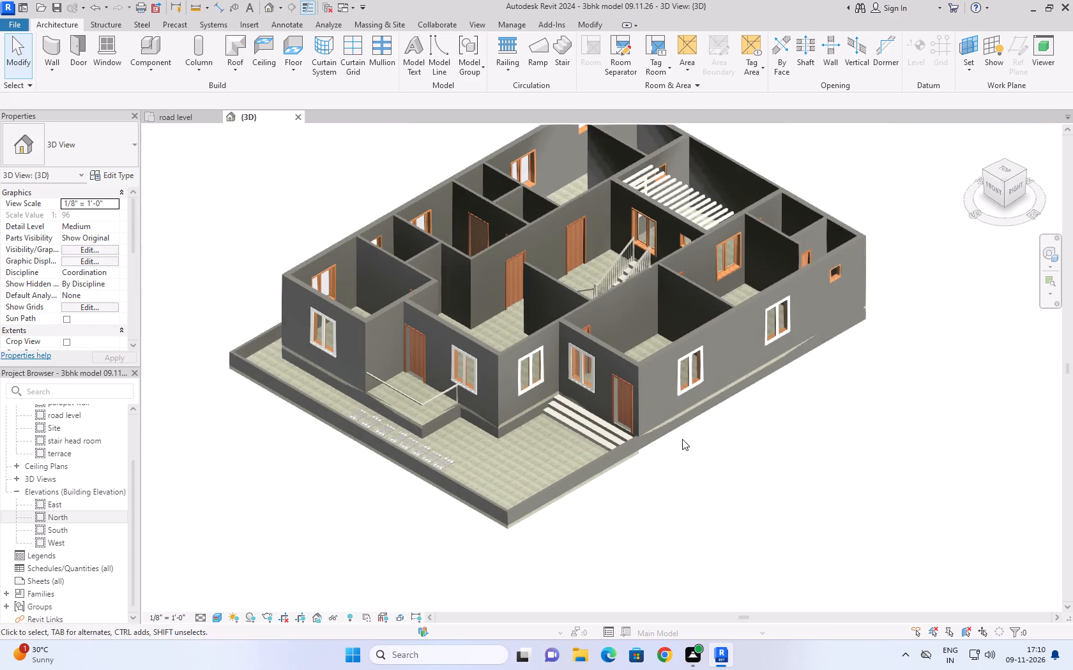
pyautogui.scroll(-3, 701, 435)
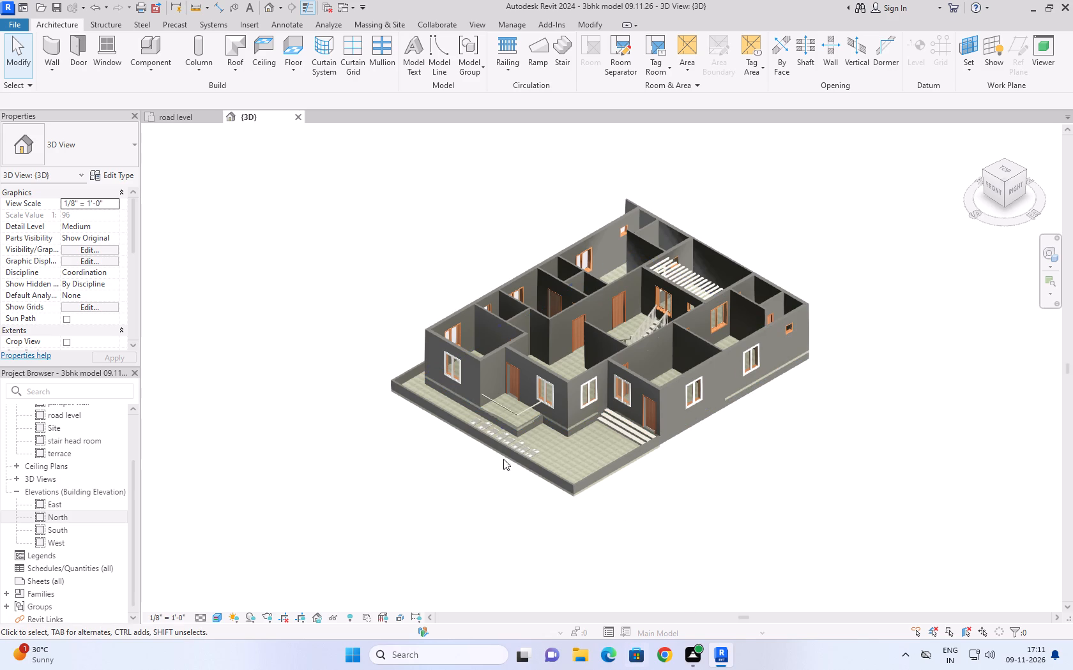
pyautogui.scroll(4, 491, 434)
pyautogui.scroll(4, 551, 402)
pyautogui.scroll(-4, 608, 364)
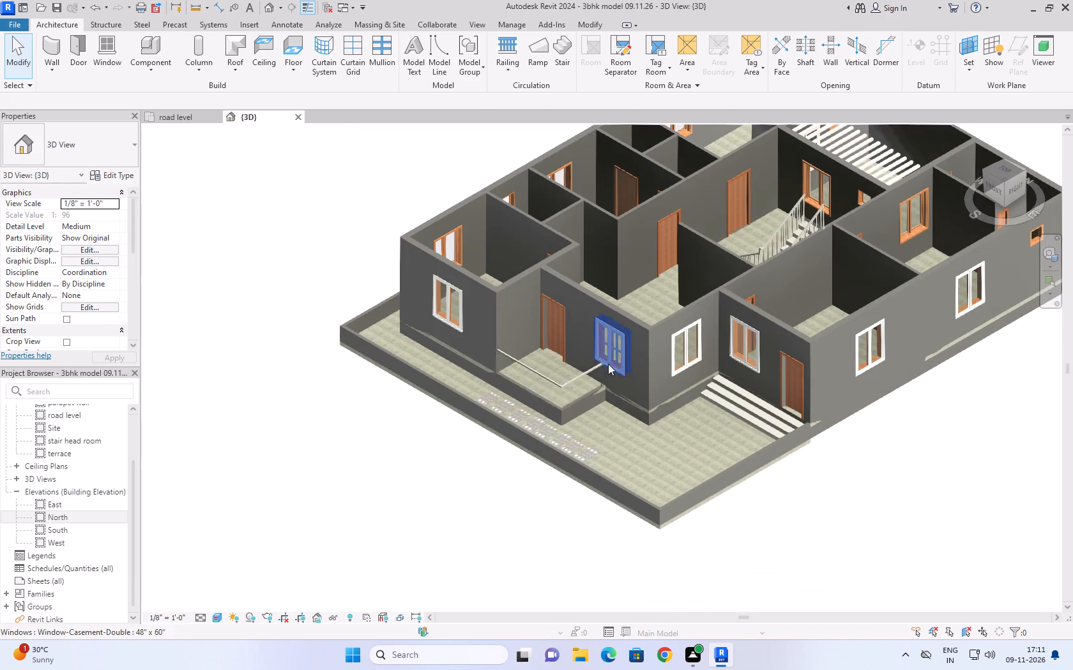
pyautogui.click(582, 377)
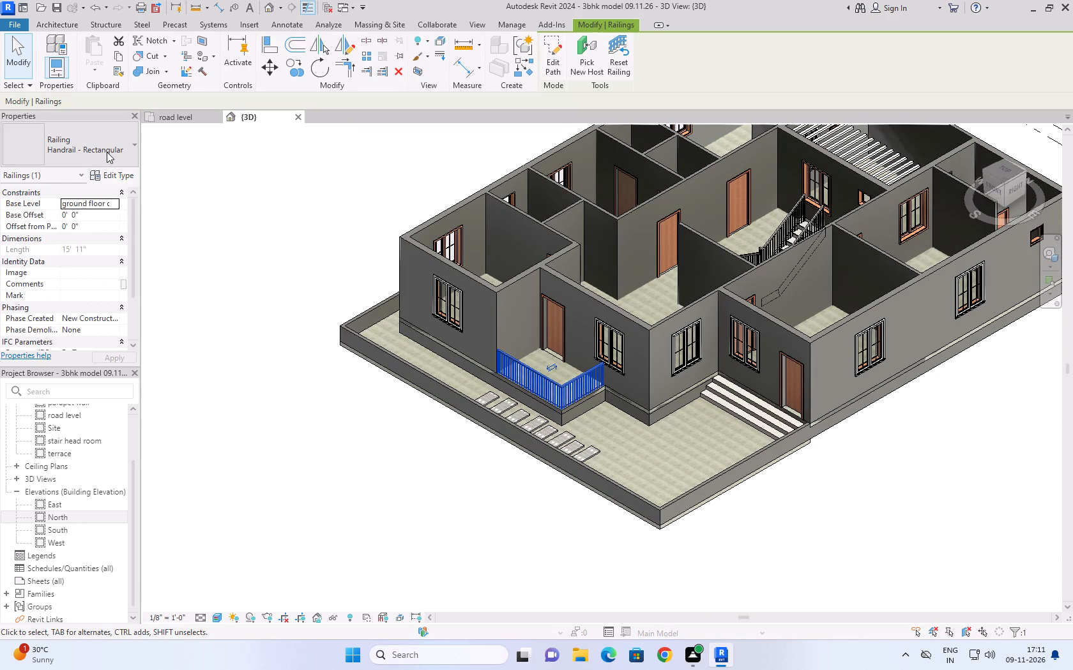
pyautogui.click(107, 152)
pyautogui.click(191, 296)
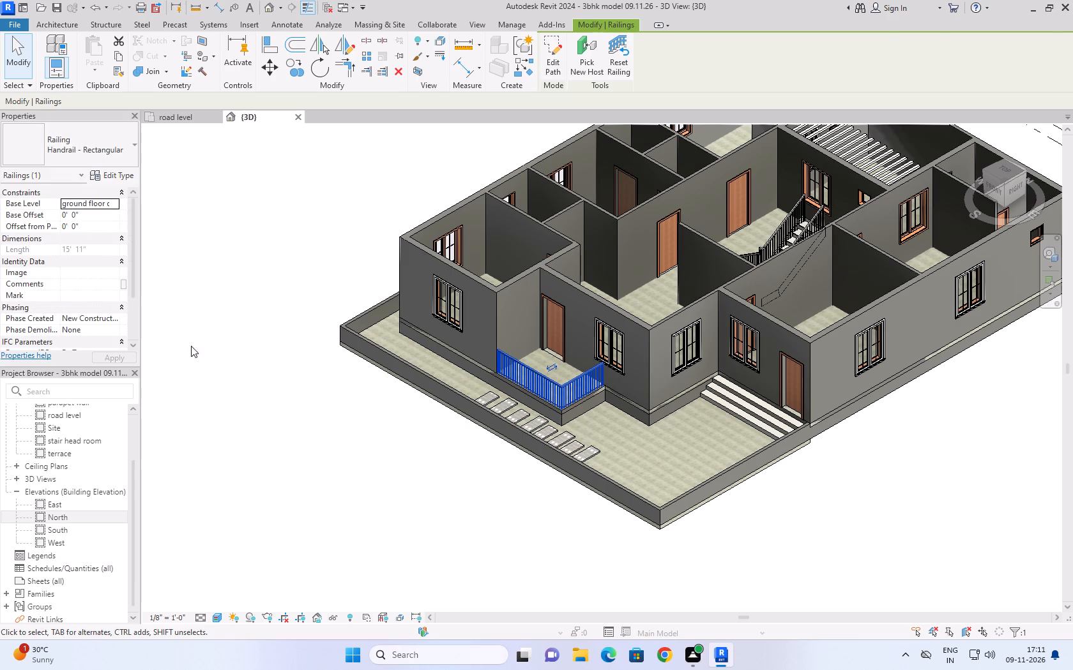
# Configure the 3D view's display to the Realistic visual style and Fine detail level.
pyautogui.click(213, 618)
pyautogui.click(221, 602)
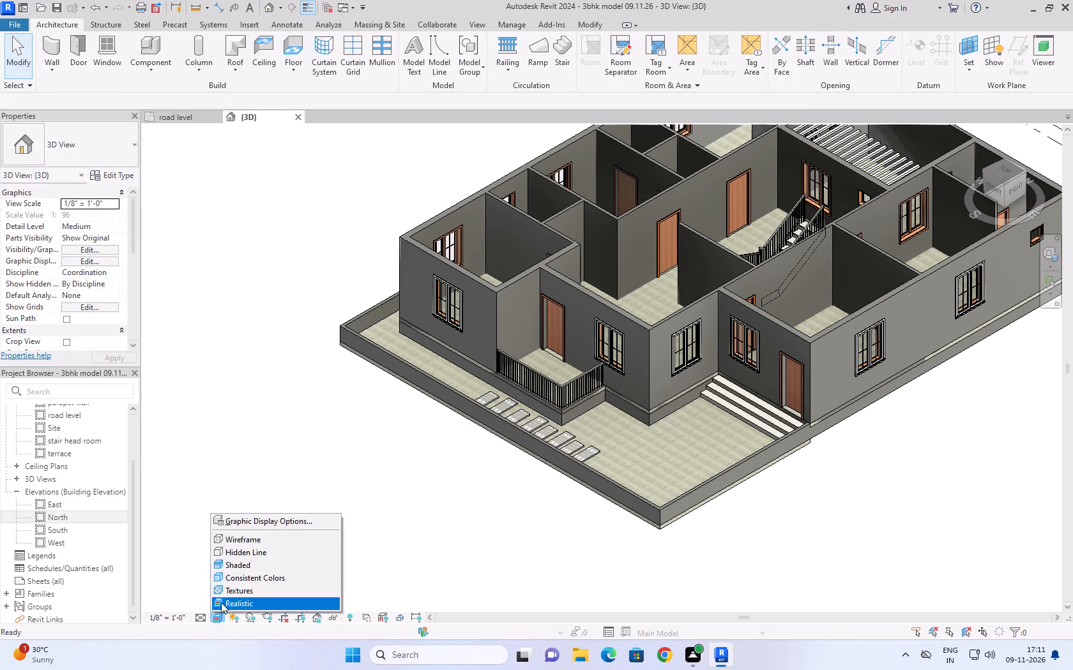
pyautogui.click(275, 481)
pyautogui.click(204, 615)
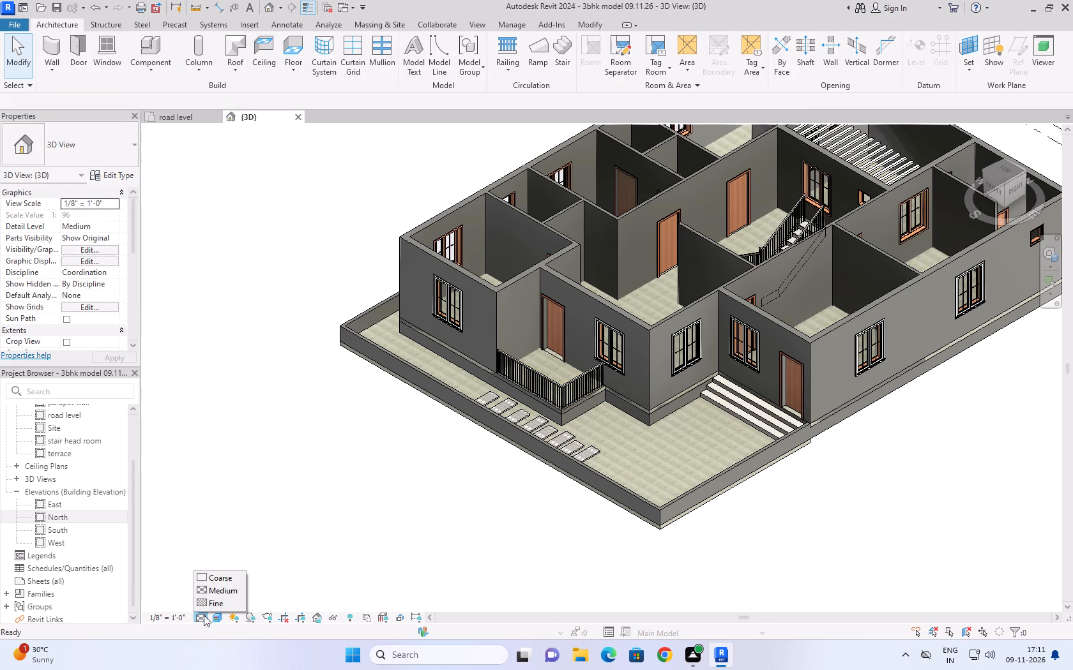
pyautogui.click(221, 598)
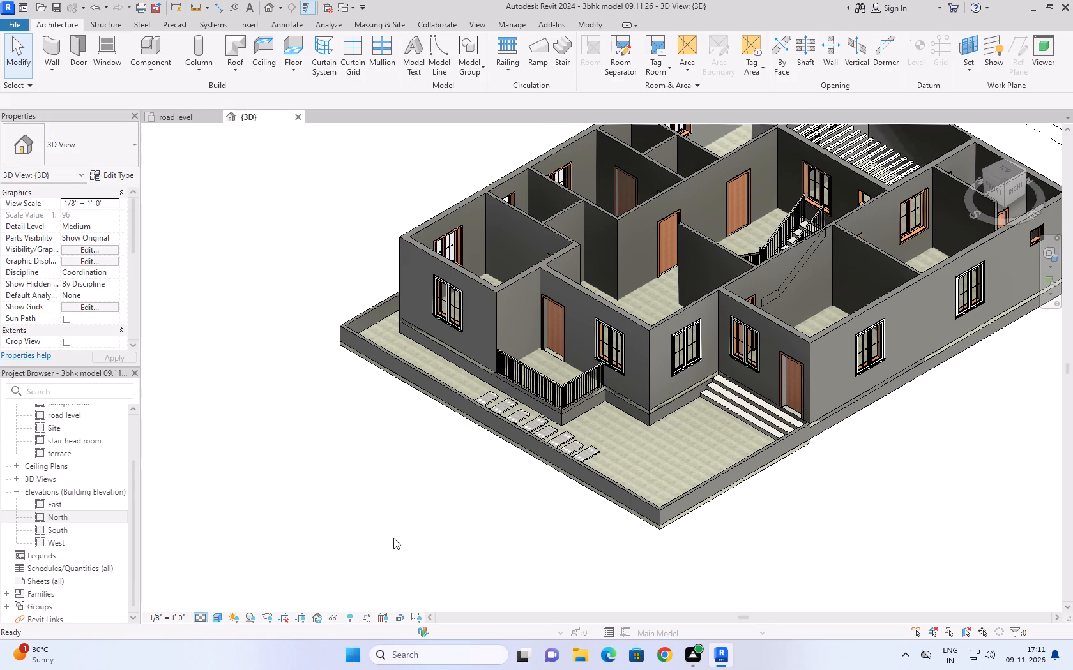
pyautogui.click(423, 525)
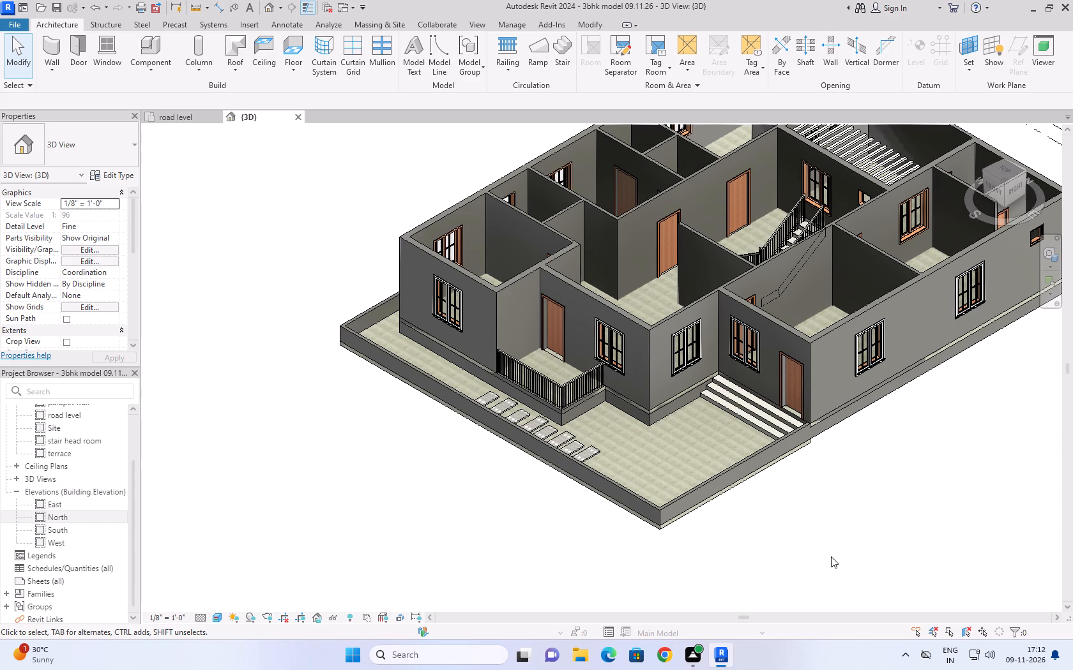
# Show the whole house from the Top in the 3D view and set its visual style to Hidden Line.
pyautogui.moveTo(831, 556); pyautogui.dragTo(625, 570, button='middle')
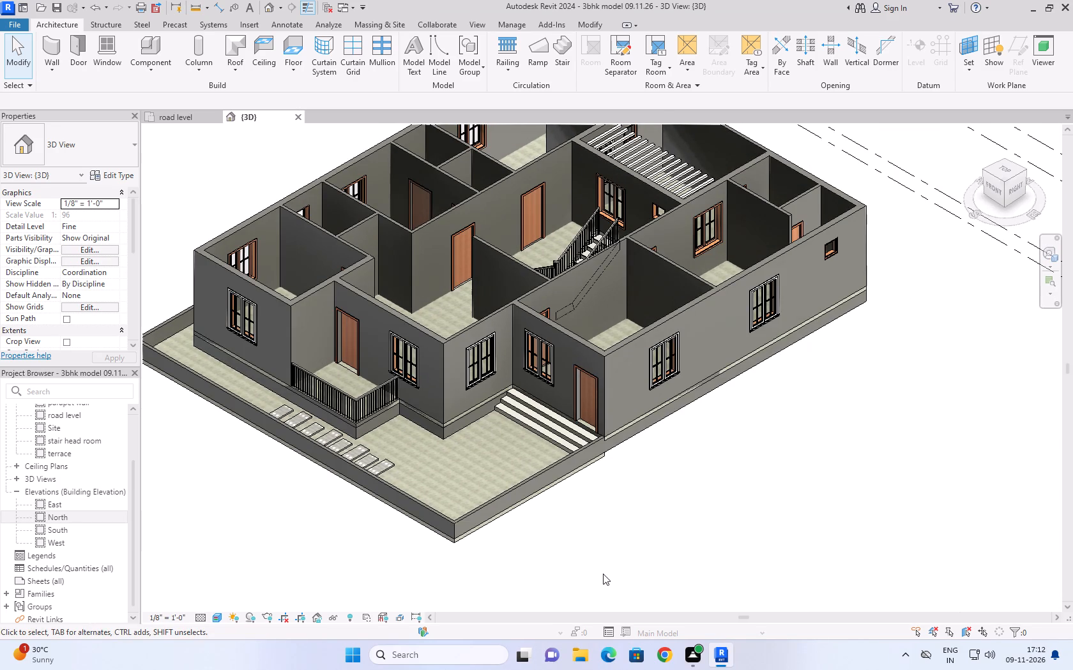
pyautogui.click(1001, 170)
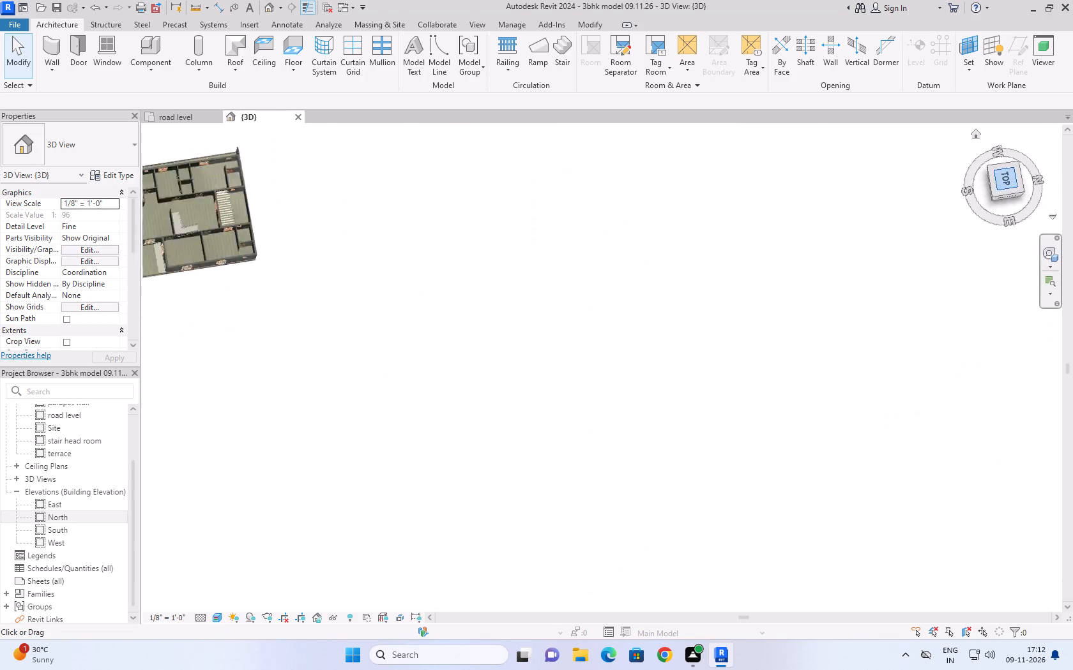
pyautogui.scroll(8, 682, 511)
pyautogui.moveTo(783, 386); pyautogui.dragTo(759, 440, button='middle')
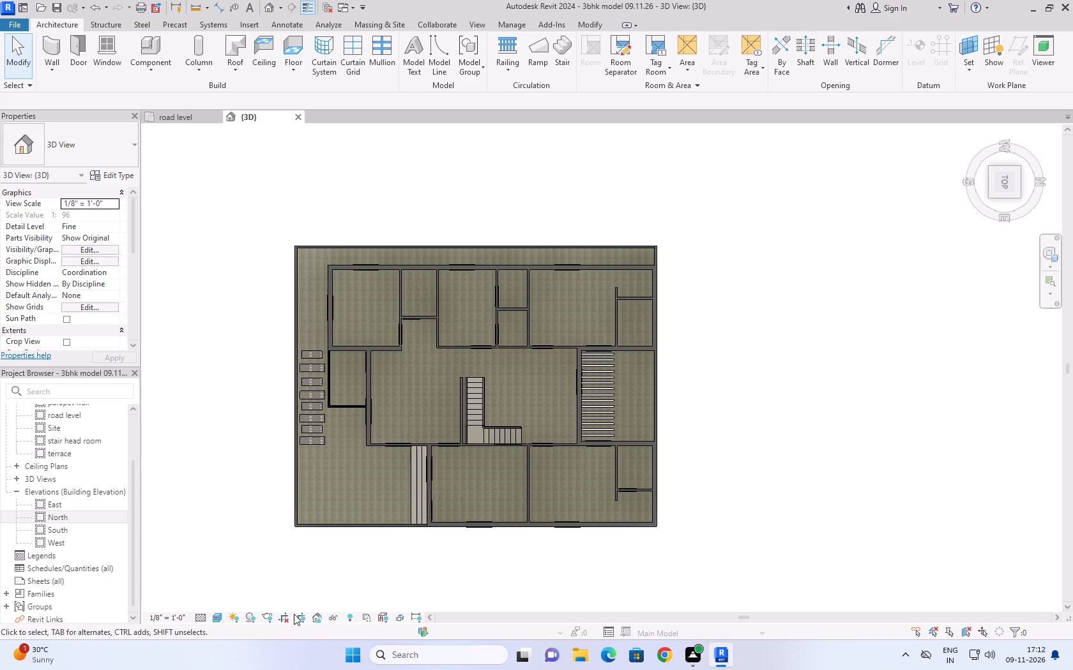
pyautogui.click(212, 612)
pyautogui.click(247, 551)
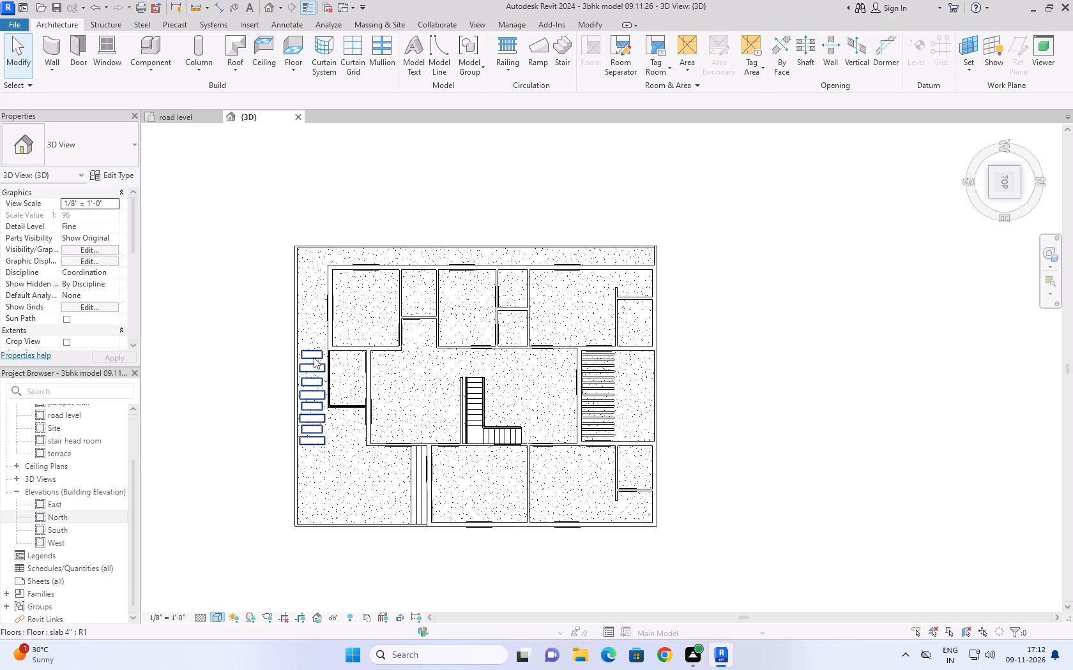
# Start an architectural floor of type Generic - 12" and choose straight lines for sketching its boundary.
pyautogui.scroll(5, 314, 357)
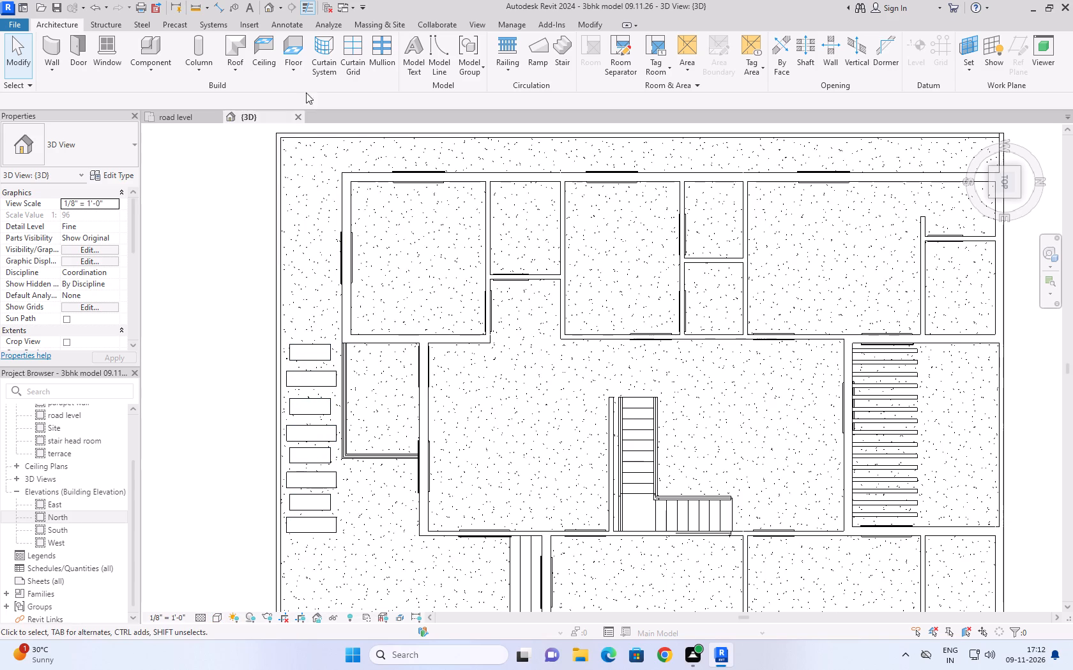
pyautogui.click(282, 72)
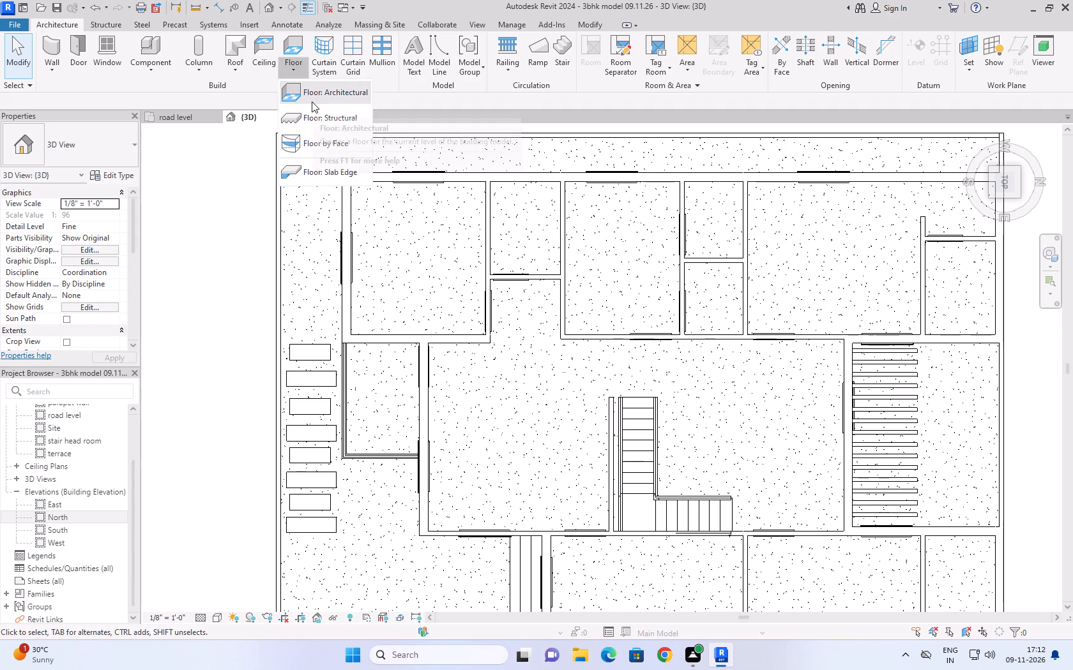
pyautogui.click(312, 101)
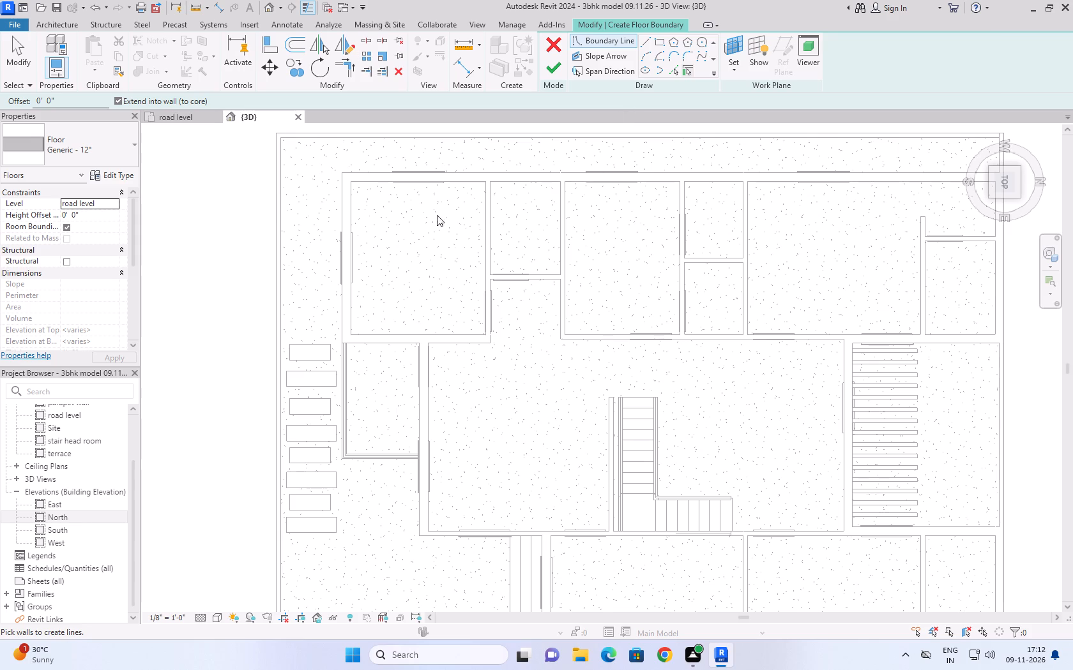
pyautogui.scroll(-4, 468, 202)
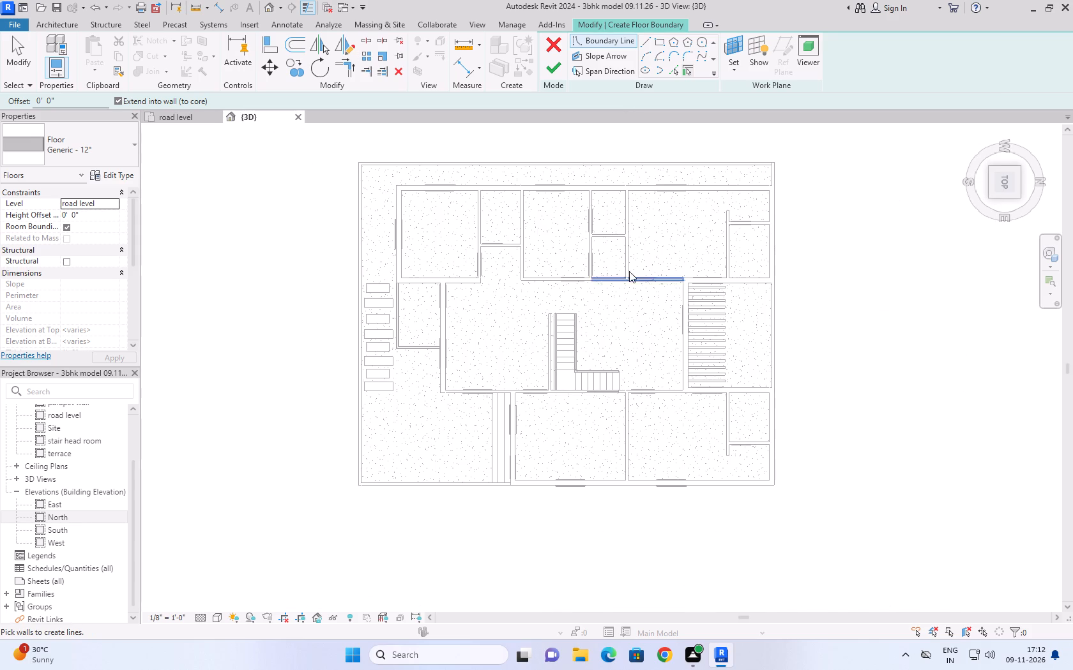
pyautogui.click(642, 34)
pyautogui.click(643, 39)
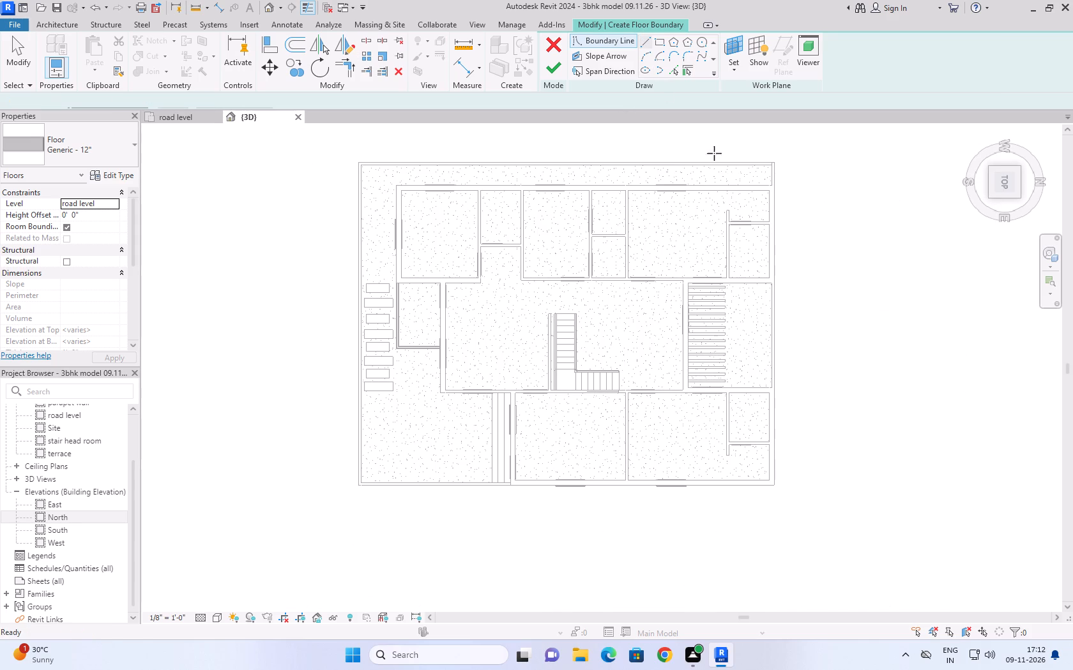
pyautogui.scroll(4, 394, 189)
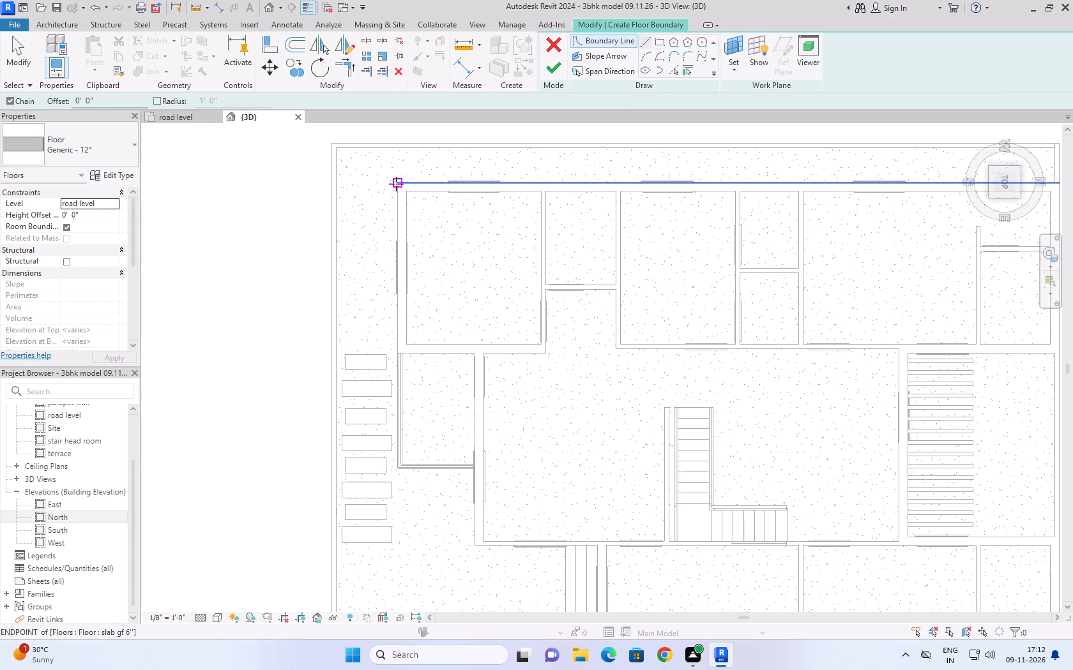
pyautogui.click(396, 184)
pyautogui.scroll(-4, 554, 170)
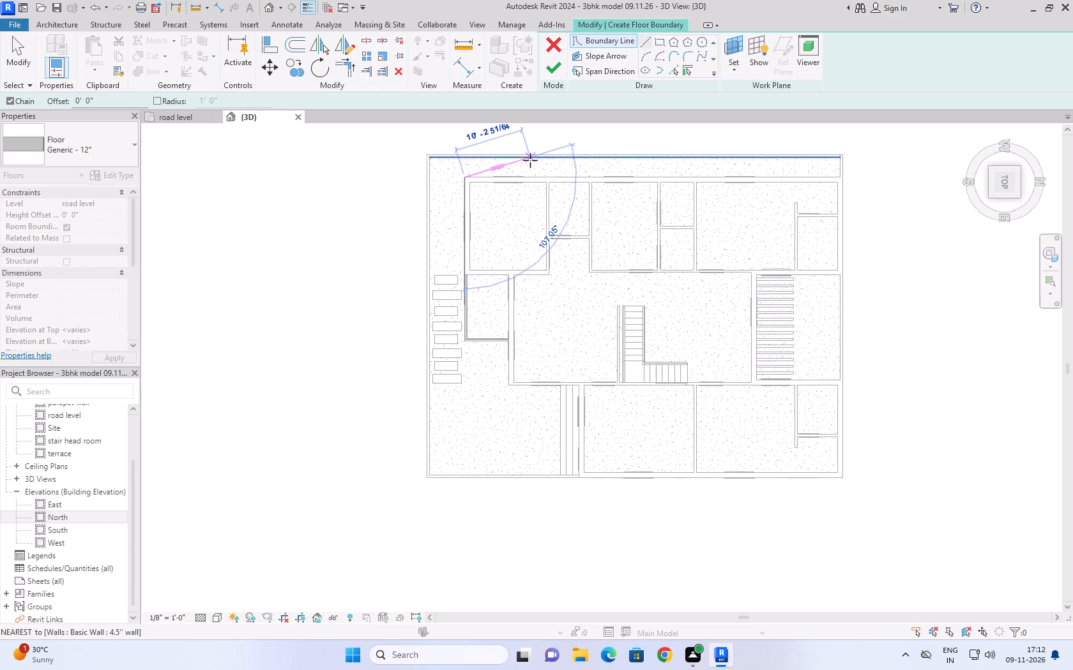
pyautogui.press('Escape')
# Set the new floor's level constraint to terrace.
pyautogui.click(115, 204)
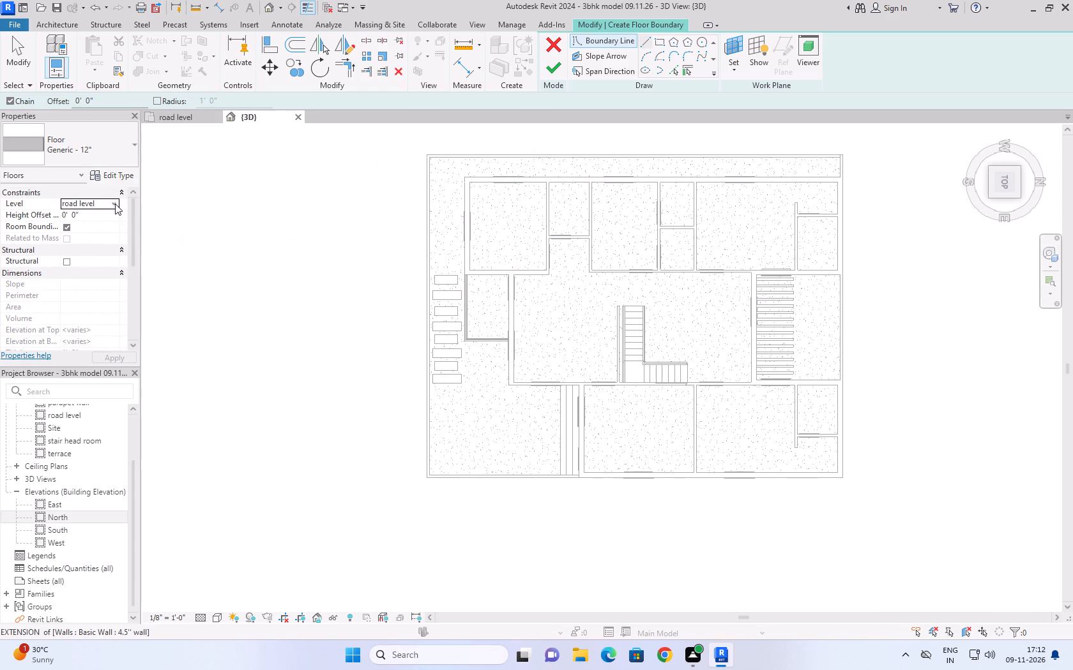
pyautogui.moveTo(107, 241); pyautogui.dragTo(107, 236)
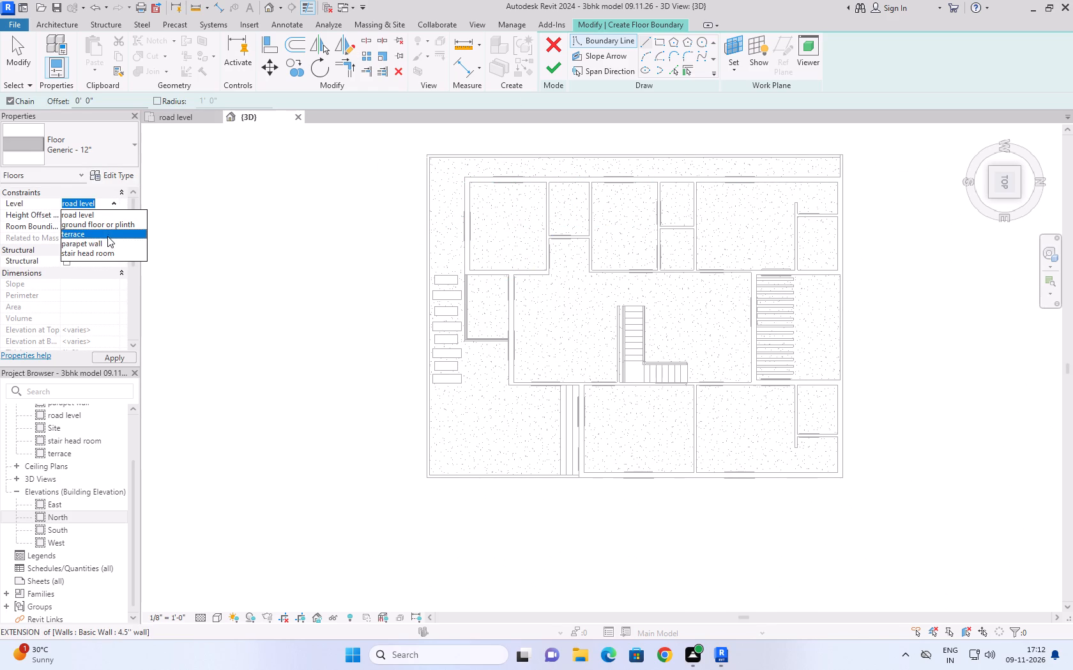
pyautogui.moveTo(107, 236); pyautogui.dragTo(108, 234)
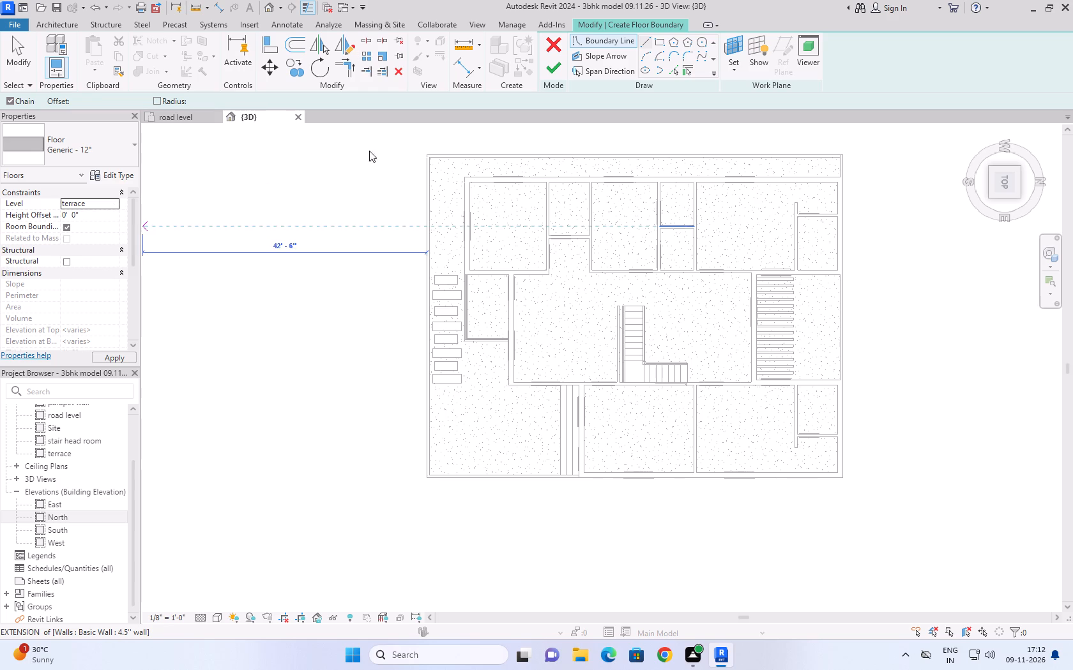
# Sketch the terrace floor boundary along the outer faces of the west and north walls, from the southwest to the northeast corner.
pyautogui.scroll(6, 463, 182)
pyautogui.click(467, 171)
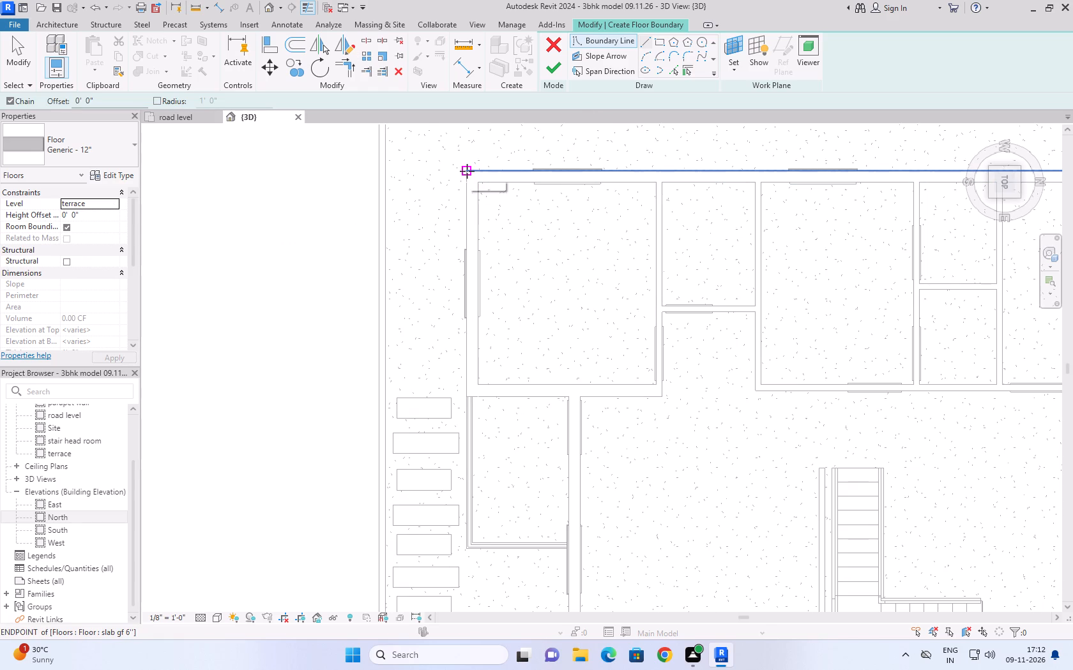
pyautogui.scroll(-5, 467, 171)
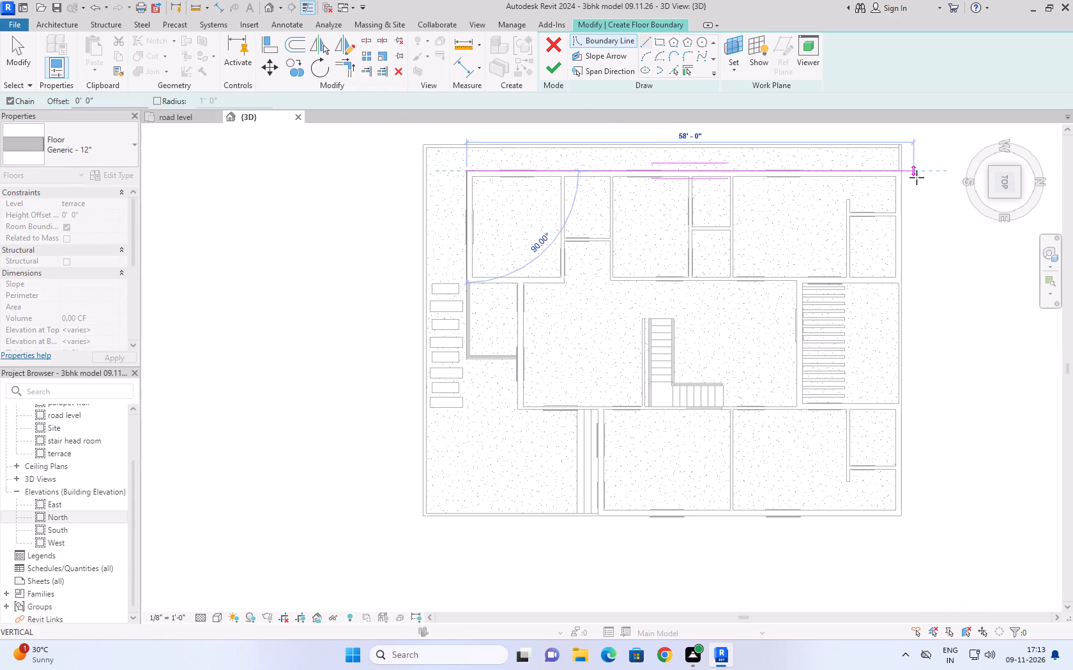
pyautogui.scroll(9, 917, 177)
pyautogui.click(865, 157)
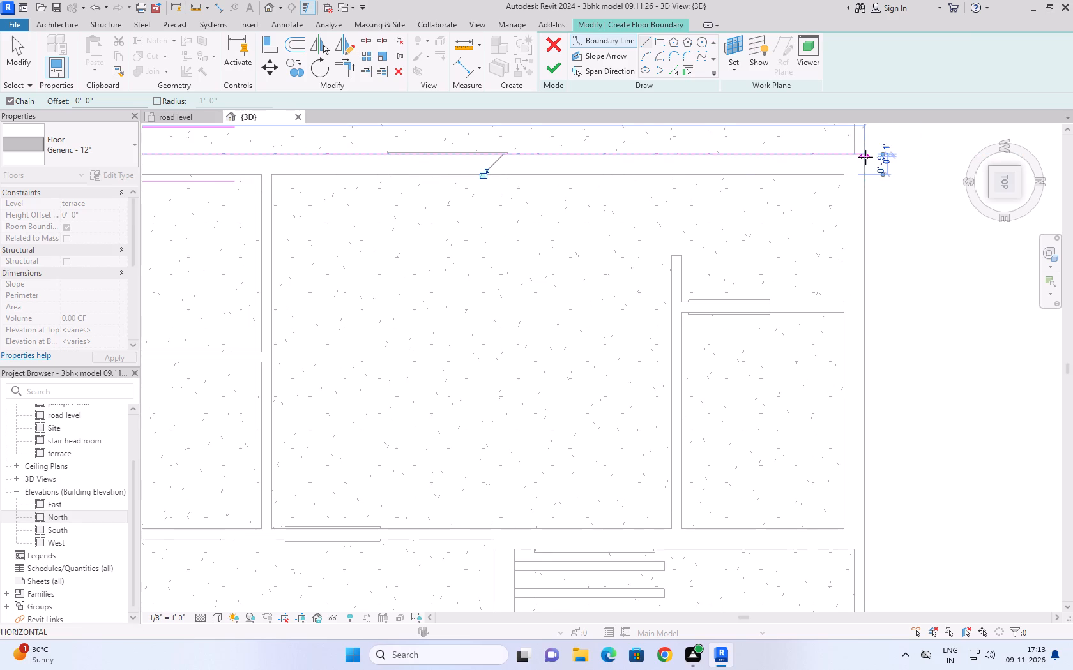
pyautogui.scroll(-10, 863, 333)
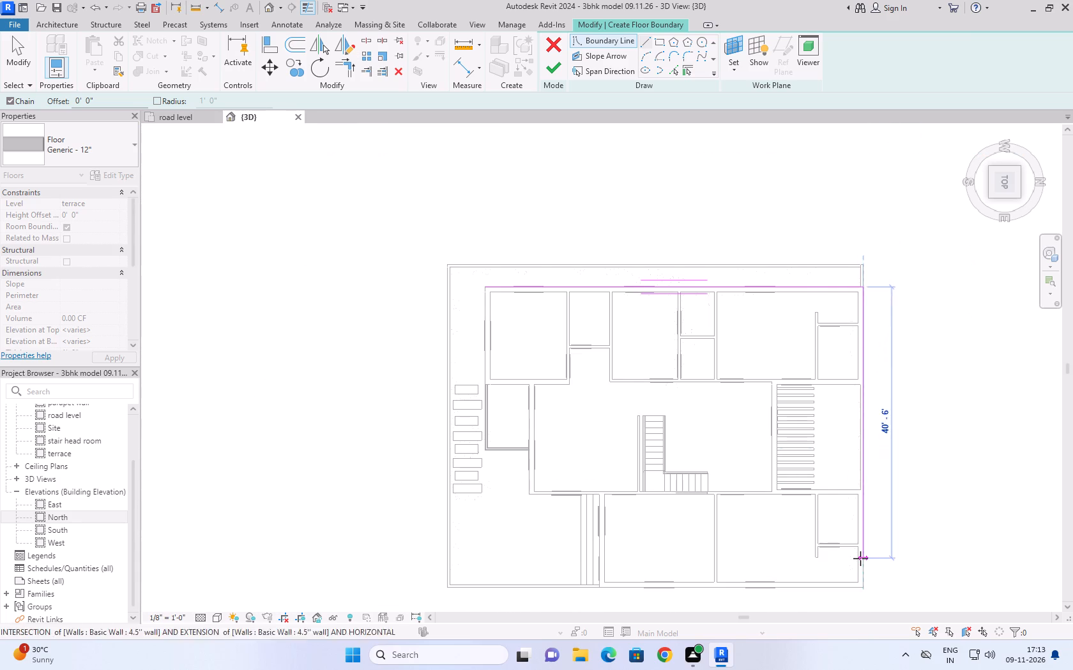
pyautogui.scroll(-5, 860, 558)
pyautogui.scroll(11, 865, 590)
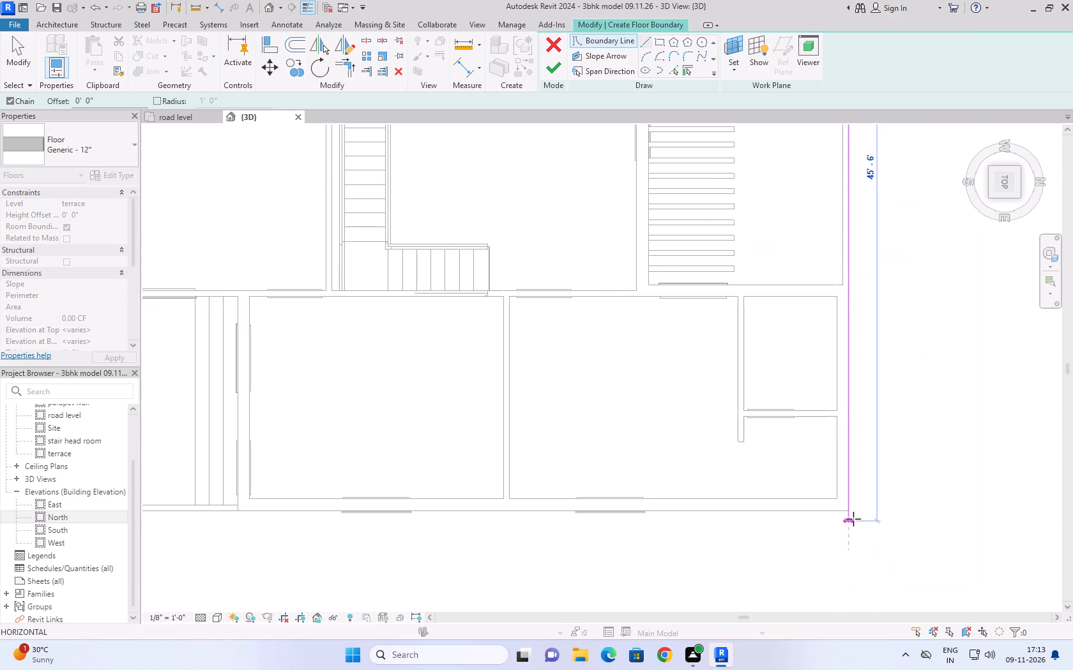
pyautogui.click(849, 510)
# Continue the boundary along the east outer wall to the entrance steps' outer edge, and along that edge to the hall wall.
pyautogui.scroll(-7, 591, 531)
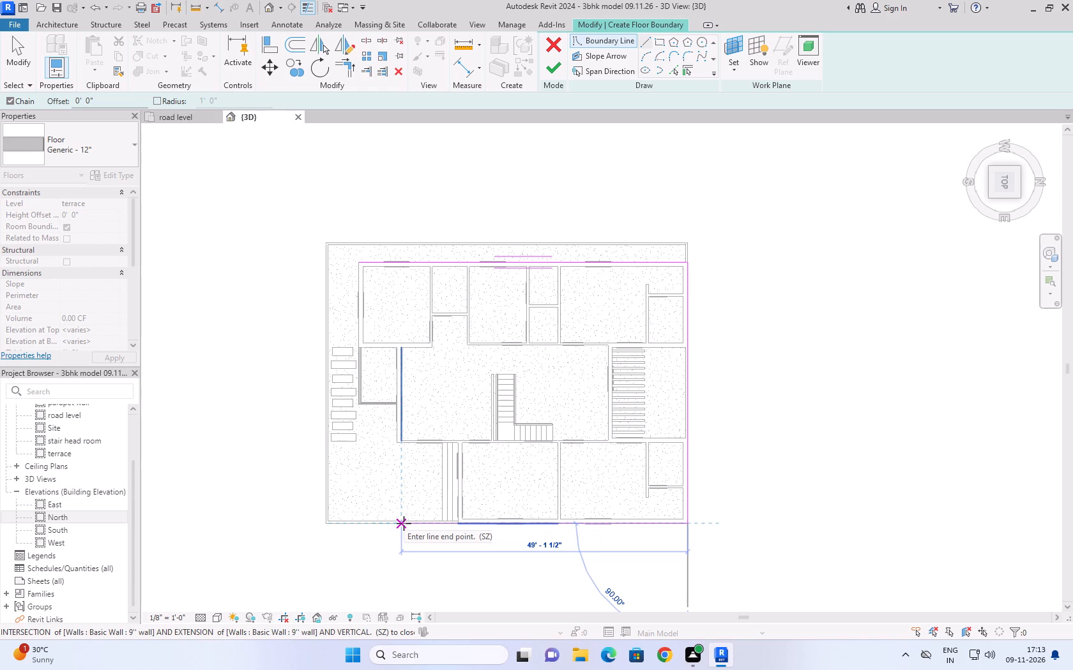
pyautogui.scroll(3, 404, 523)
pyautogui.scroll(8, 471, 521)
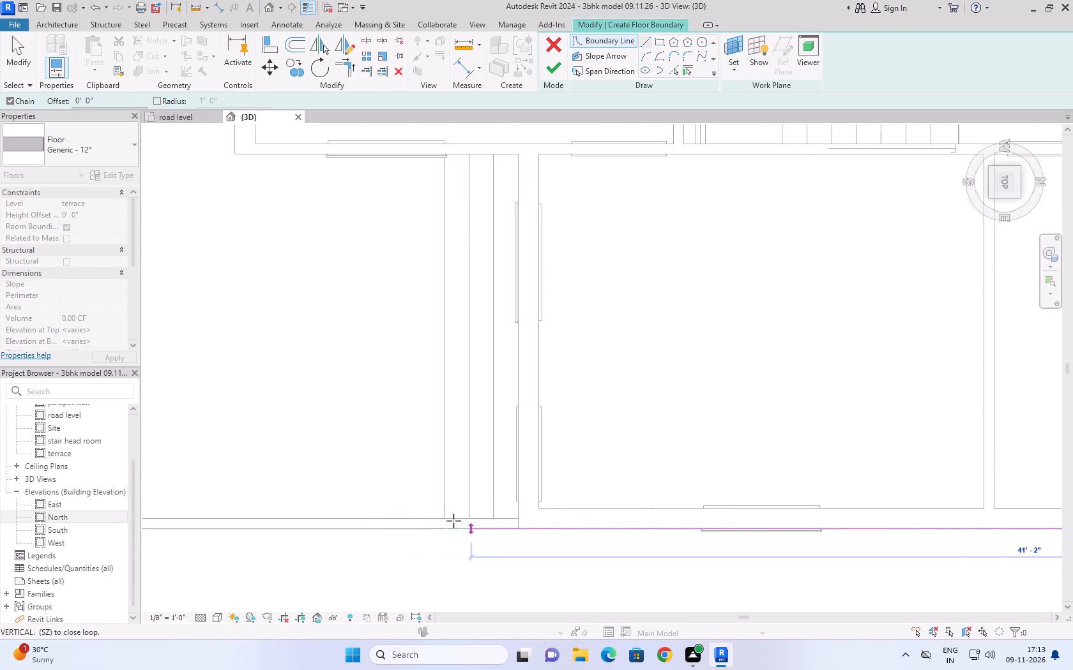
pyautogui.scroll(2, 442, 523)
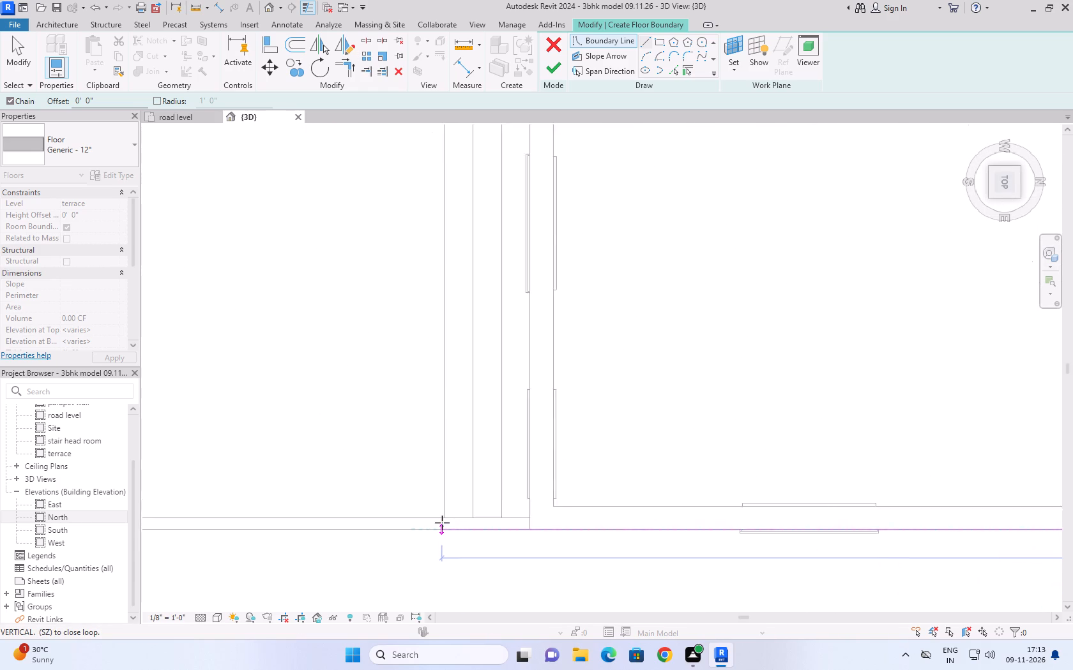
pyautogui.scroll(8, 442, 523)
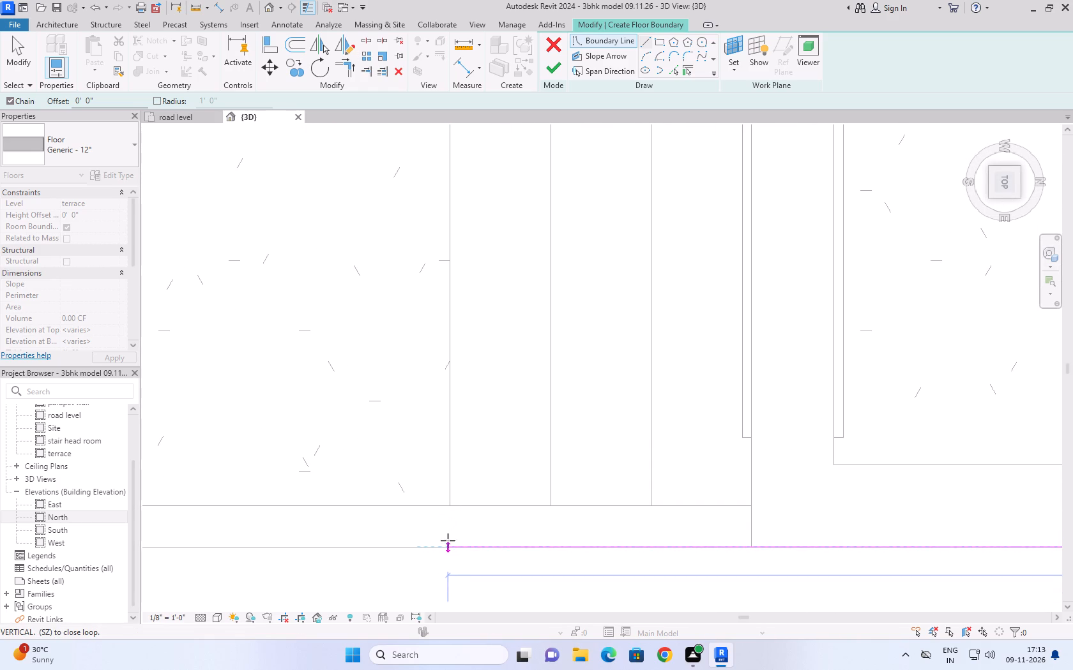
pyautogui.click(448, 550)
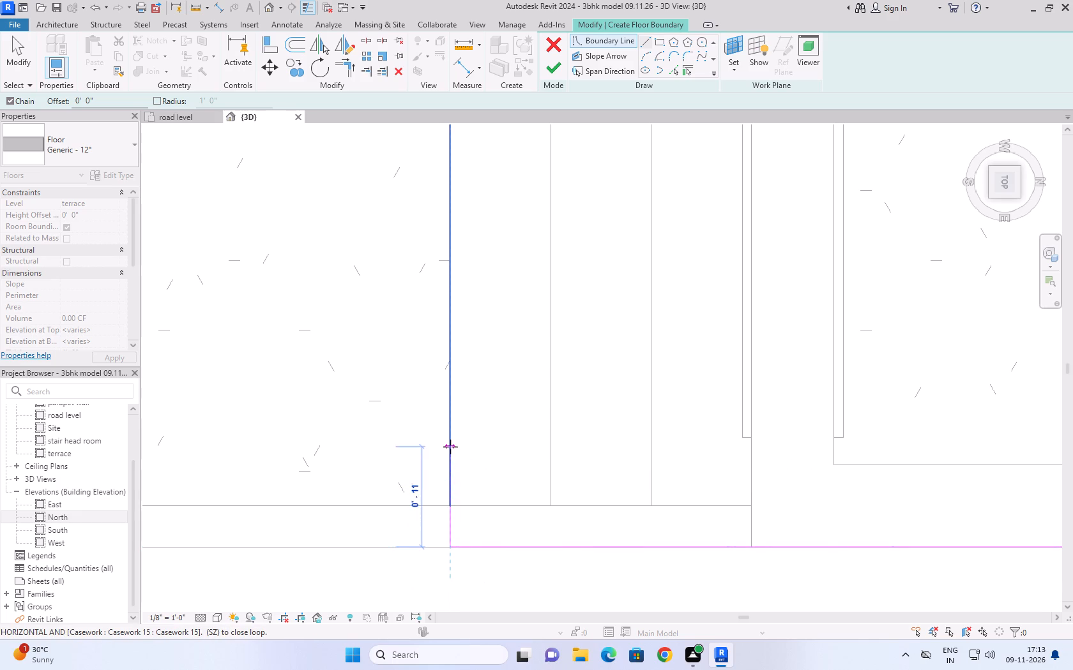
pyautogui.scroll(-13, 450, 447)
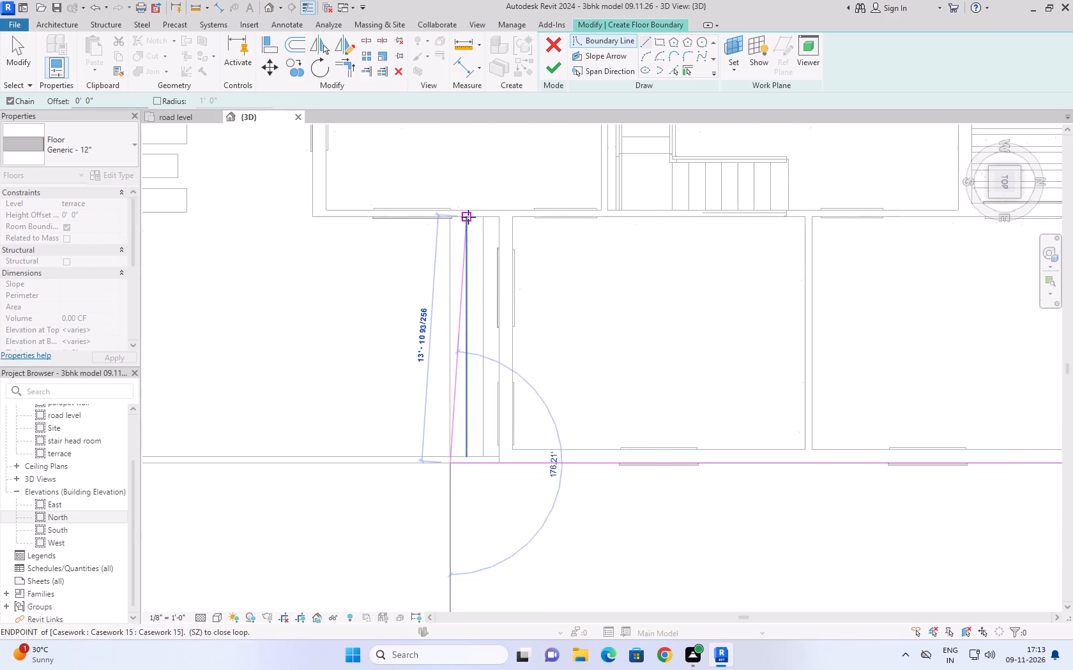
pyautogui.scroll(18, 450, 221)
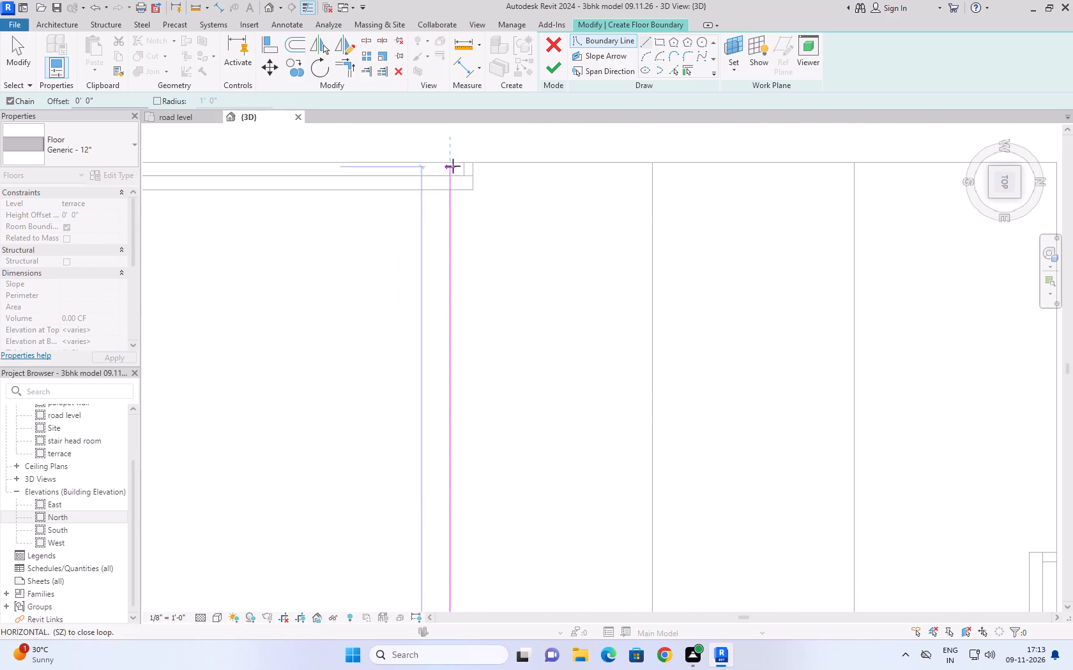
pyautogui.click(450, 161)
# Continue the boundary from the entrance steps along the hall's outer wall face to its front corner.
pyautogui.scroll(-6, 450, 161)
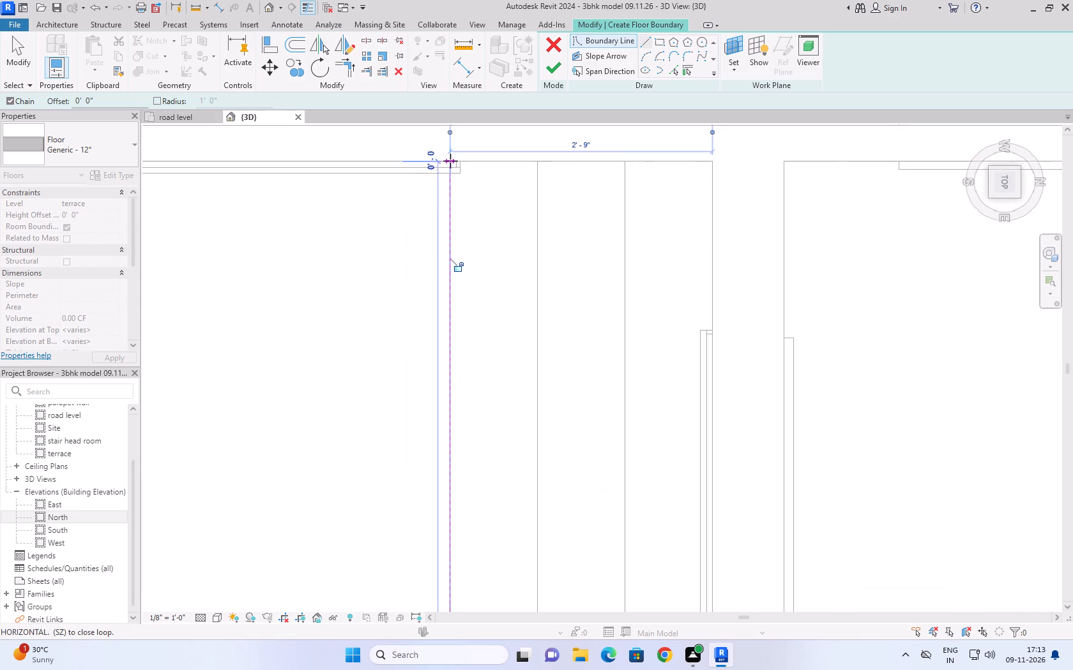
pyautogui.scroll(-16, 450, 161)
pyautogui.scroll(8, 365, 163)
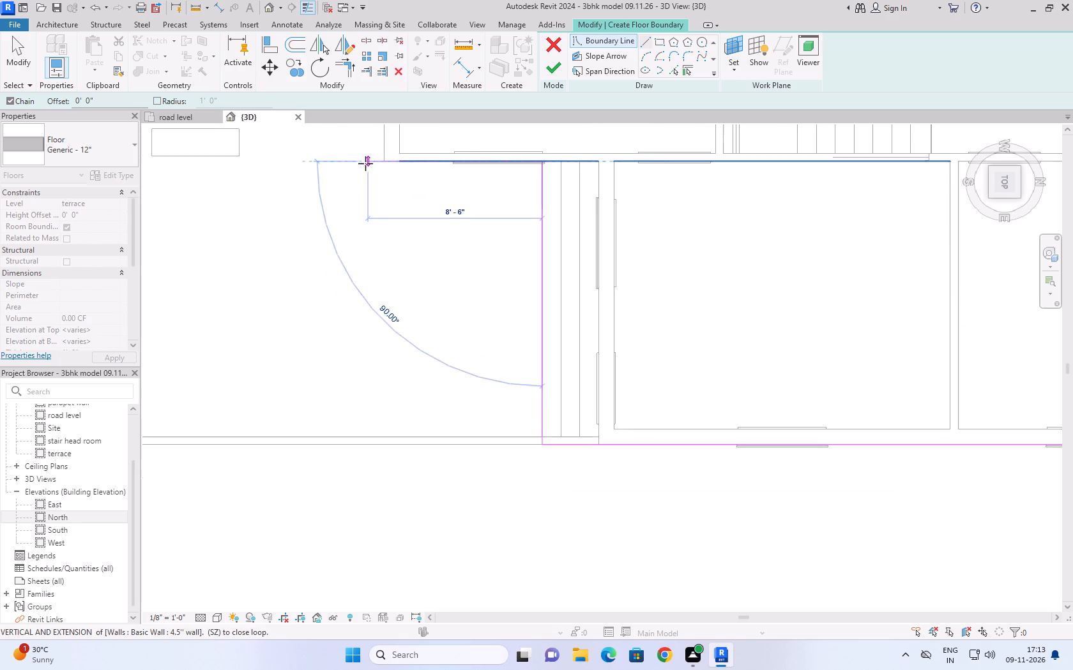
pyautogui.scroll(4, 365, 163)
pyautogui.moveTo(365, 163); pyautogui.dragTo(317, 486, button='middle')
pyautogui.scroll(1, 365, 163)
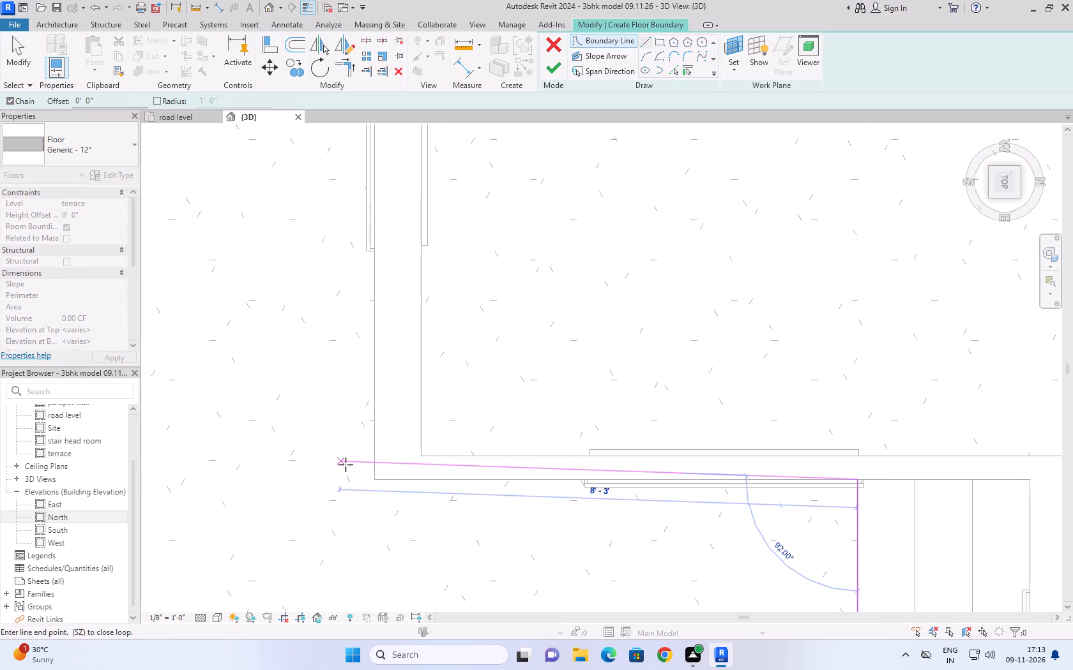
pyautogui.click(372, 480)
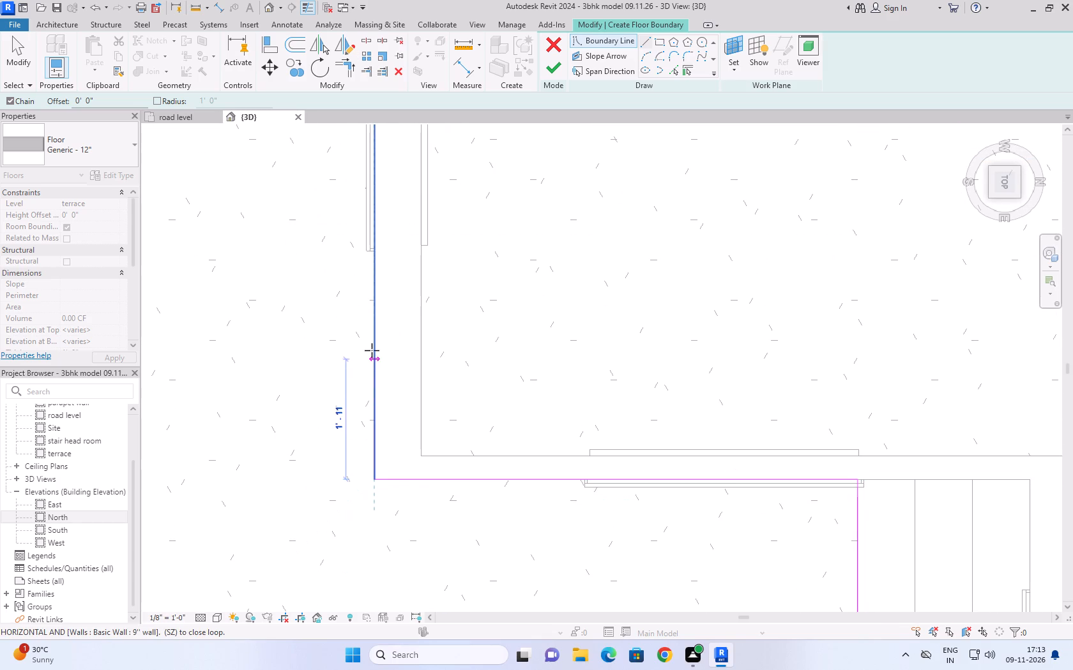
# Continue the boundary along the hall's front wall to the sit-out, and about 6'-7" along the sit-out's side edge to its outer corner.
pyautogui.moveTo(373, 315); pyautogui.dragTo(342, 539, button='middle')
pyautogui.scroll(-11, 347, 526)
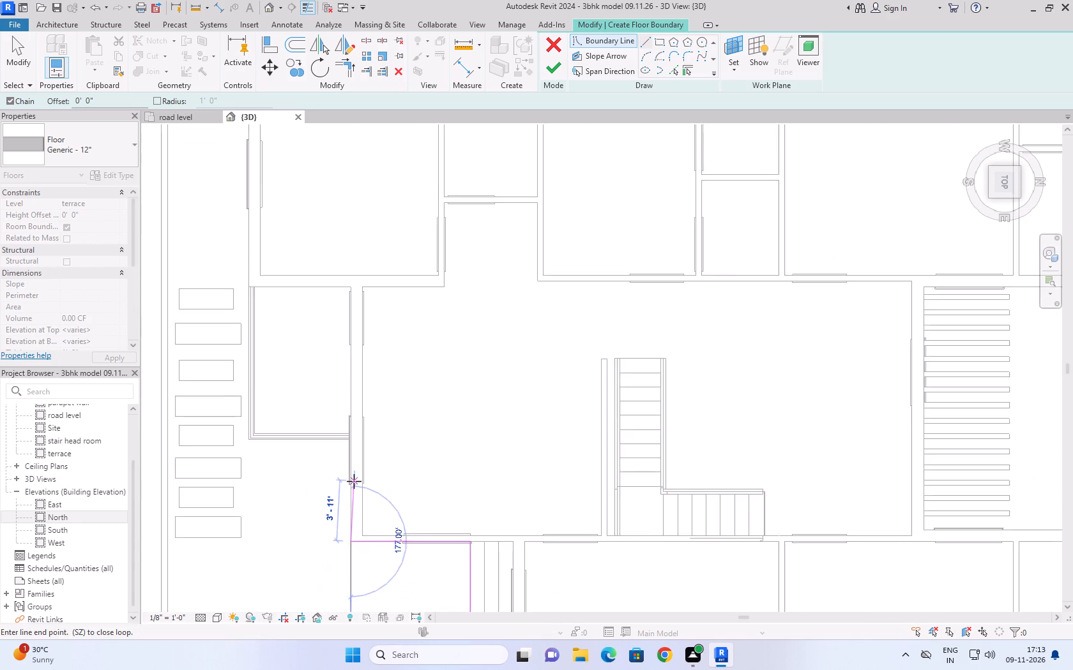
pyautogui.scroll(-1, 354, 481)
pyautogui.scroll(13, 355, 472)
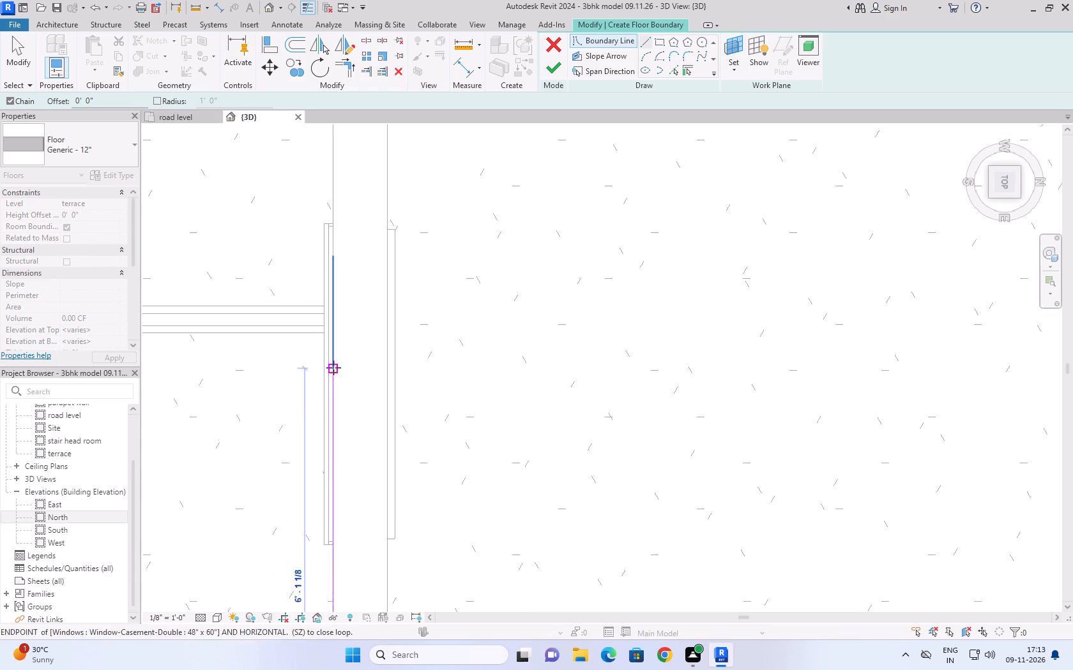
pyautogui.scroll(10, 333, 334)
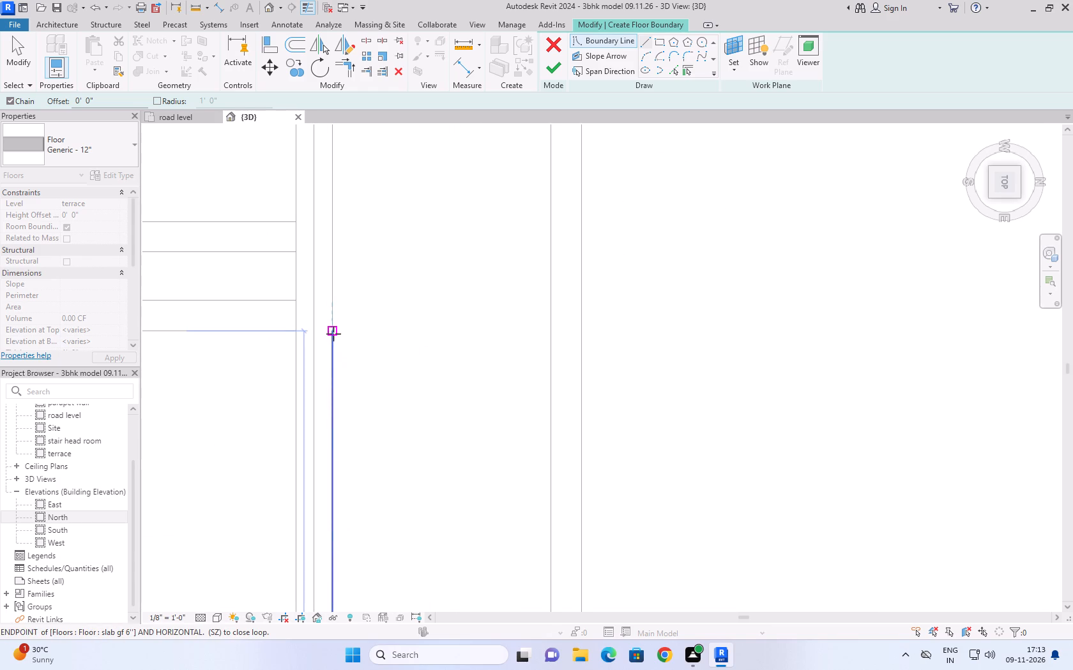
pyautogui.click(334, 333)
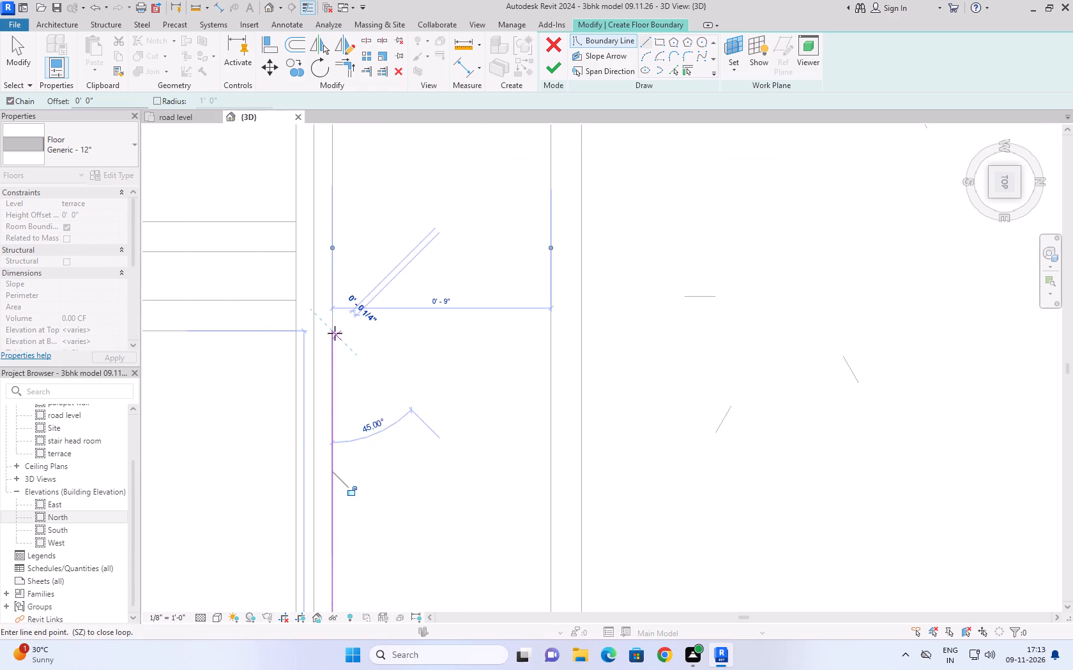
pyautogui.scroll(-14, 273, 328)
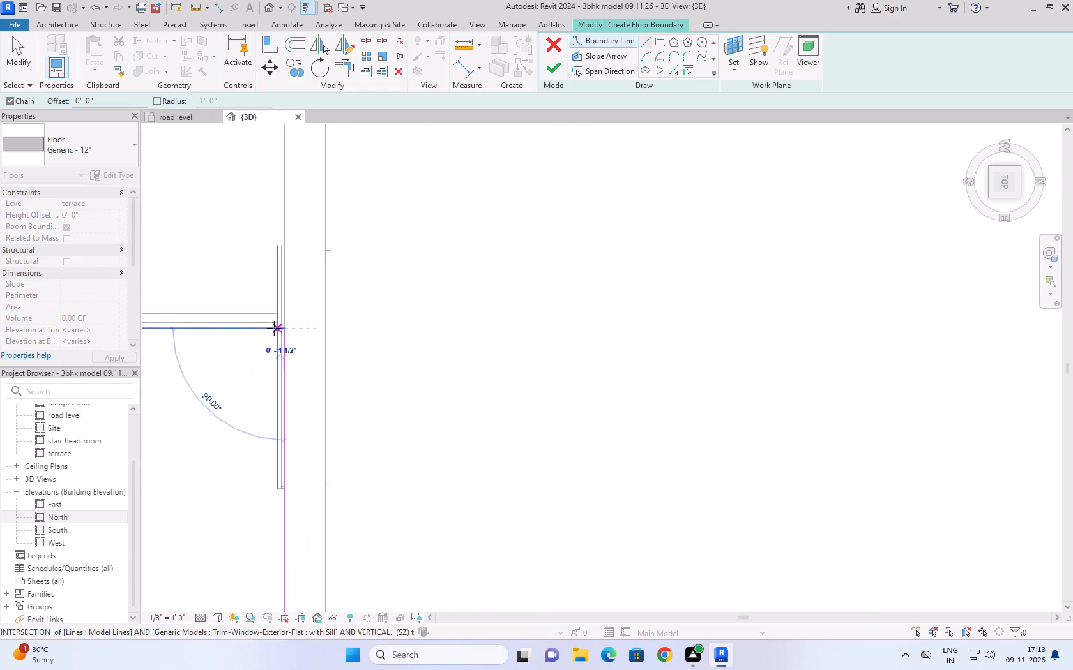
pyautogui.scroll(-16, 274, 328)
pyautogui.scroll(13, 247, 326)
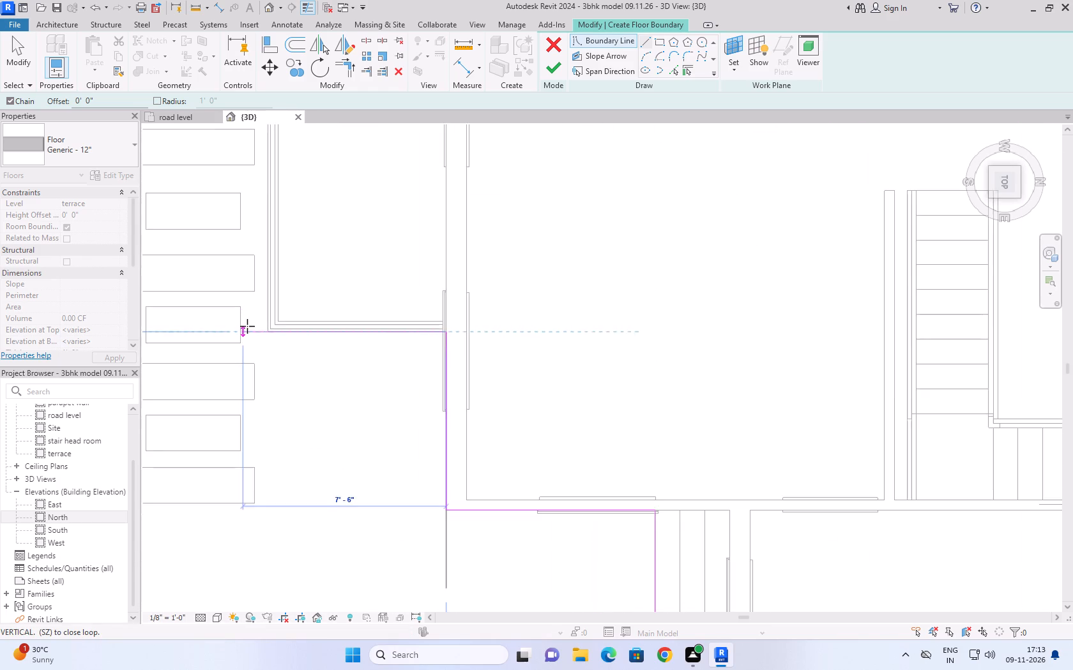
pyautogui.scroll(6, 247, 326)
pyautogui.scroll(6, 297, 341)
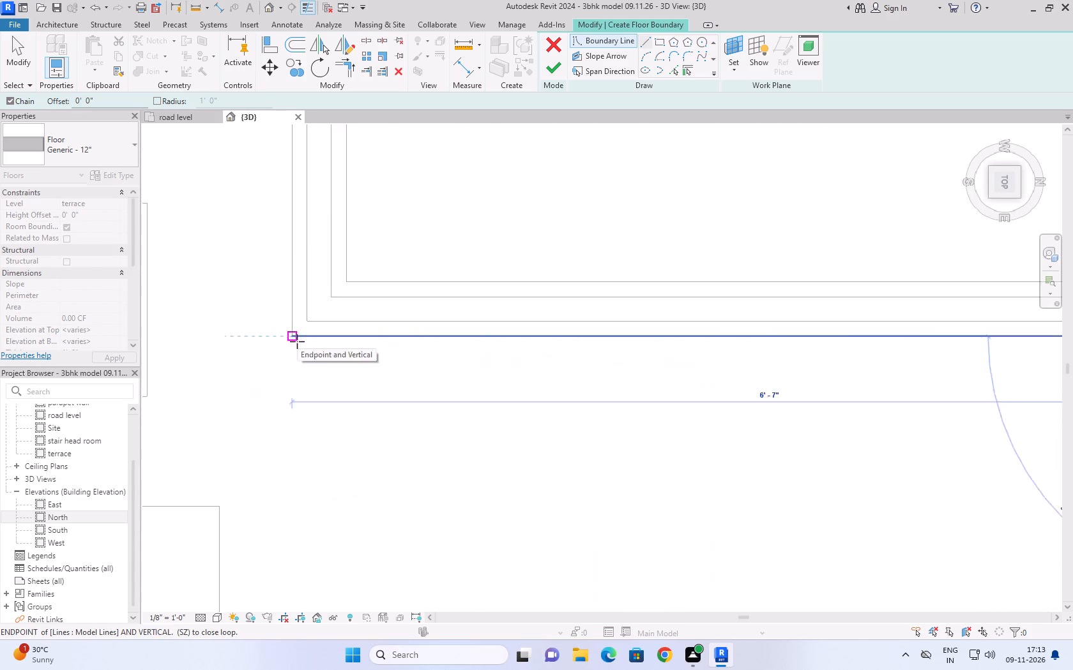
pyautogui.scroll(5, 297, 341)
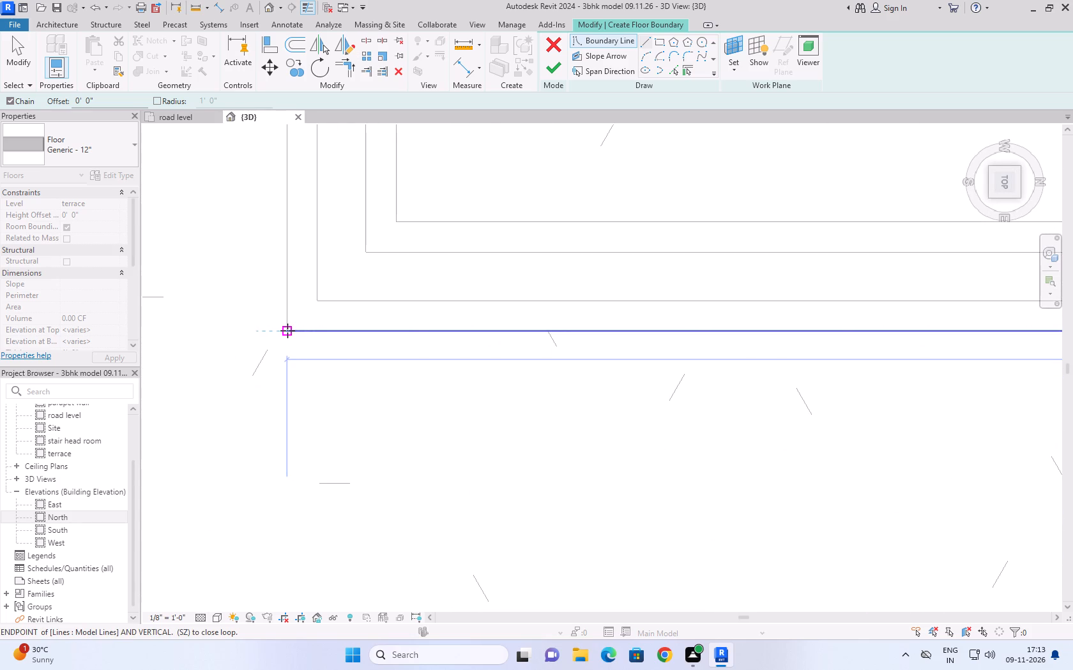
pyautogui.click(287, 331)
# Close the terrace floor boundary along the sit-out and bedroom front face back to the starting southwest corner.
pyautogui.scroll(-20, 287, 331)
pyautogui.scroll(-10, 287, 331)
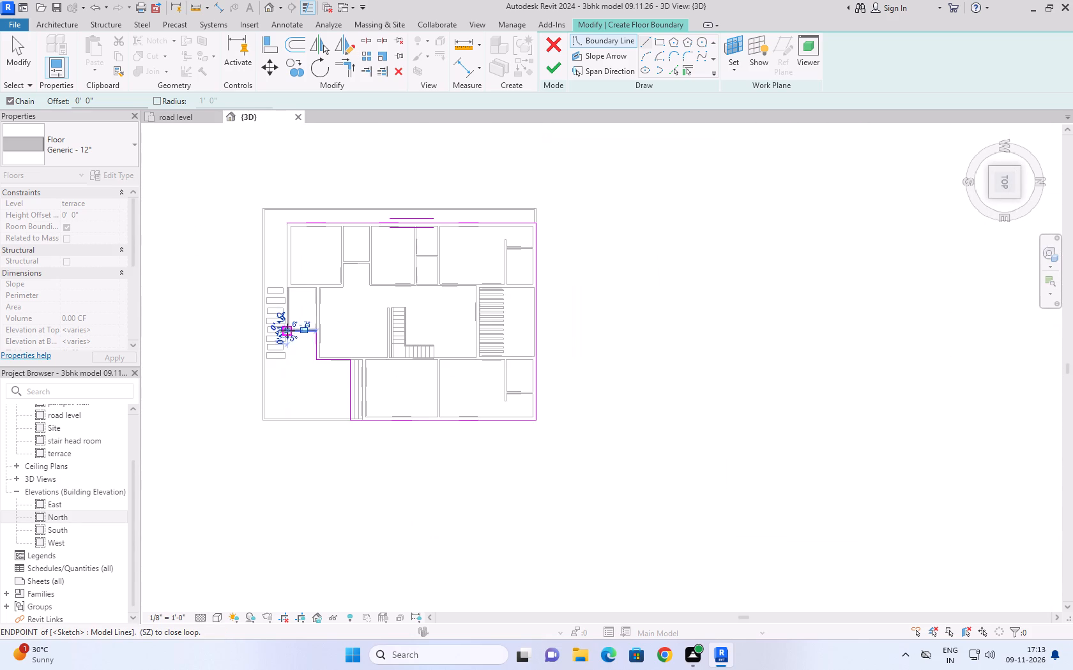
pyautogui.scroll(4, 291, 253)
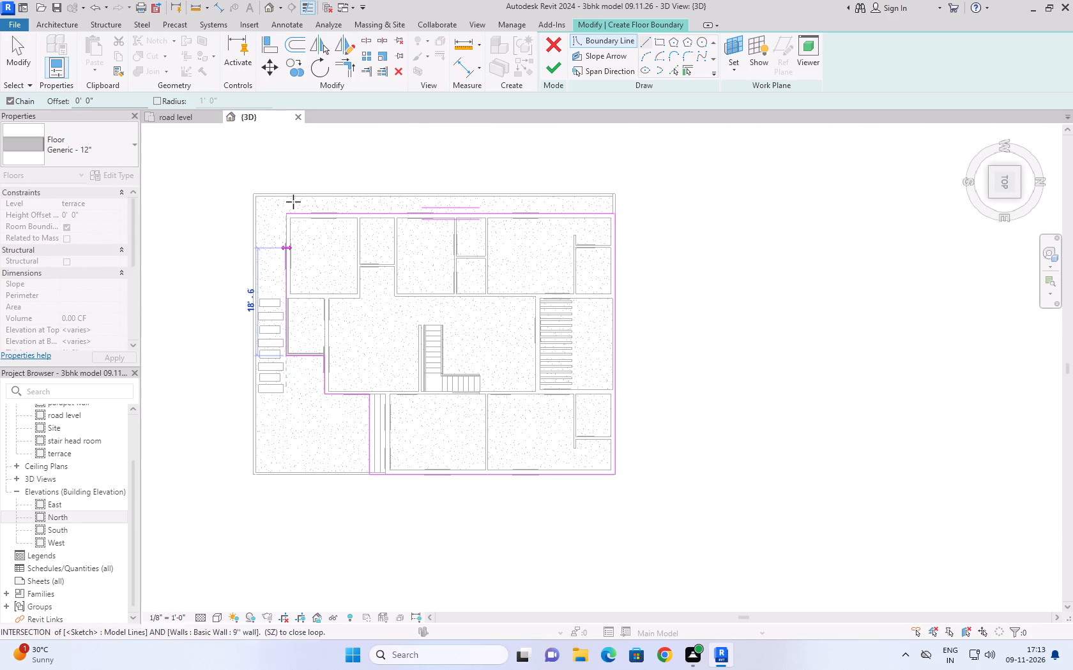
pyautogui.scroll(19, 293, 202)
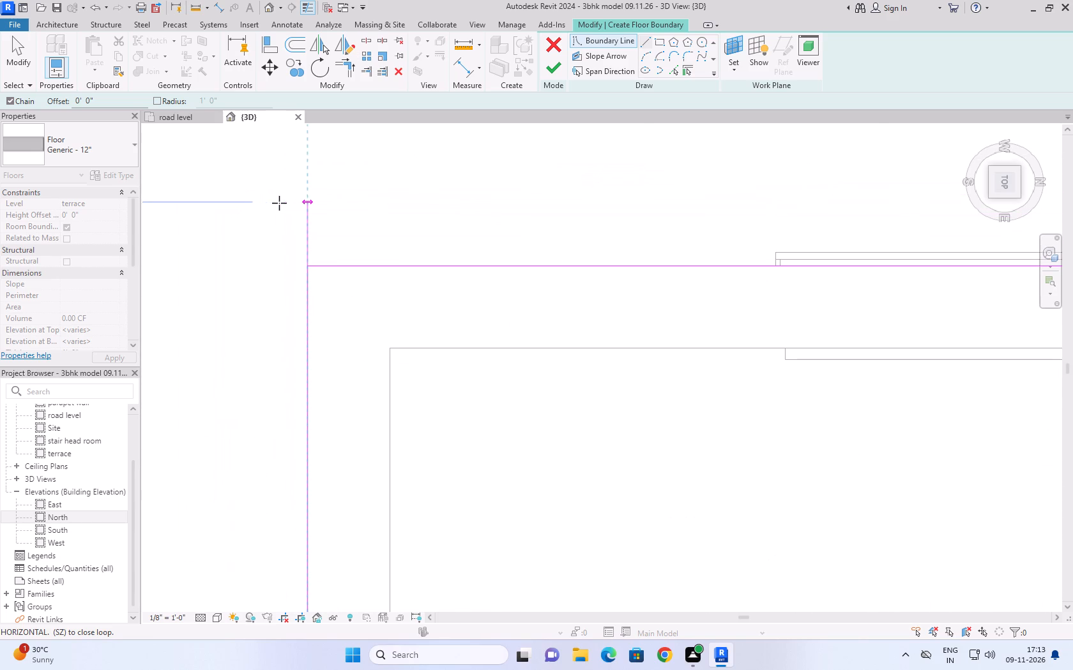
pyautogui.click(309, 265)
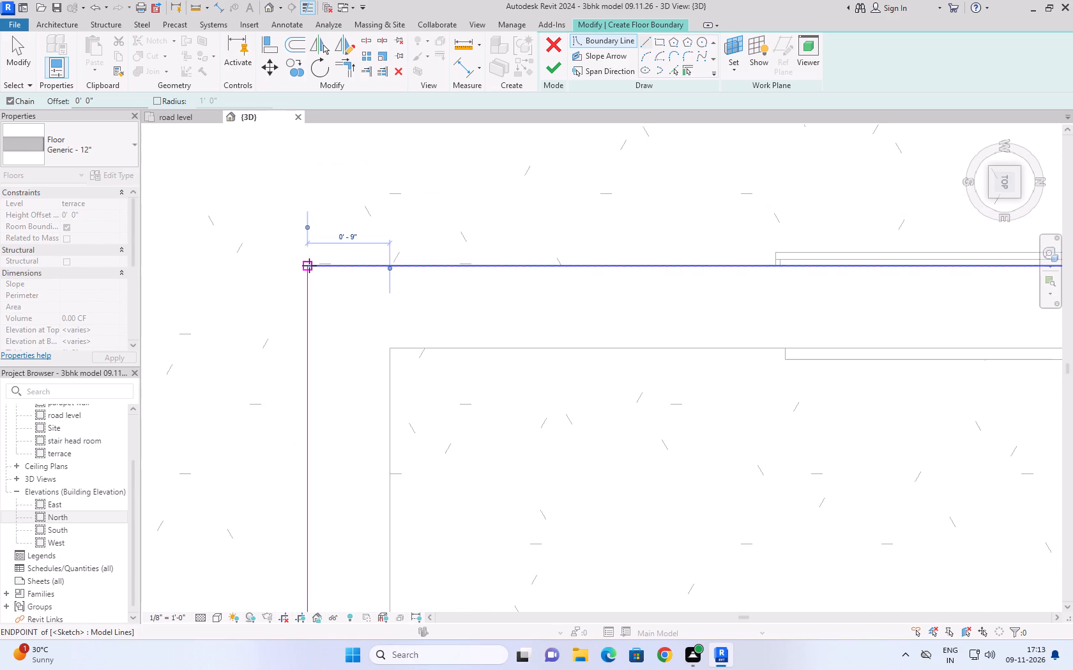
pyautogui.scroll(-20, 347, 197)
pyautogui.scroll(-2, 347, 197)
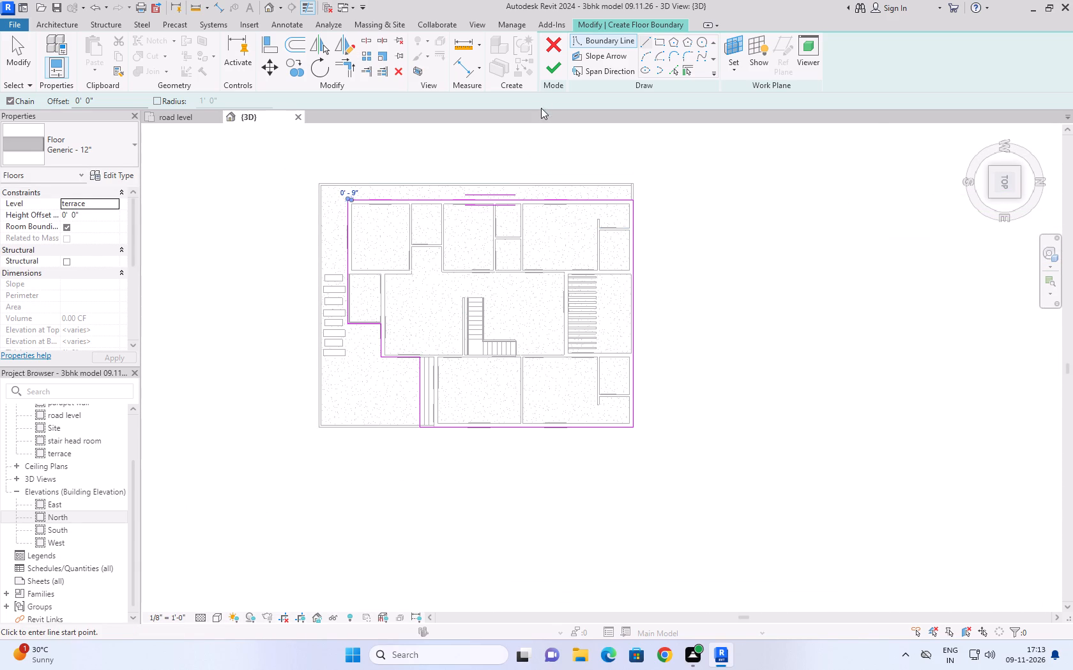
# Finish the terrace floor sketch and attach the walls reaching its level to the floor's bottom.
pyautogui.doubleClick(549, 70)
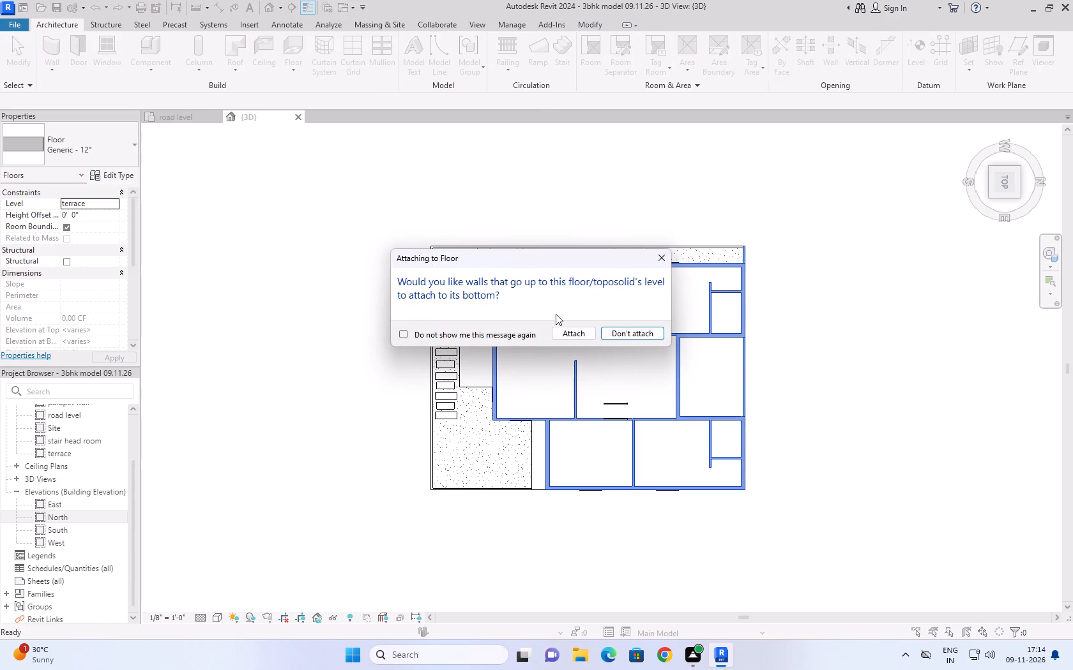
pyautogui.click(568, 332)
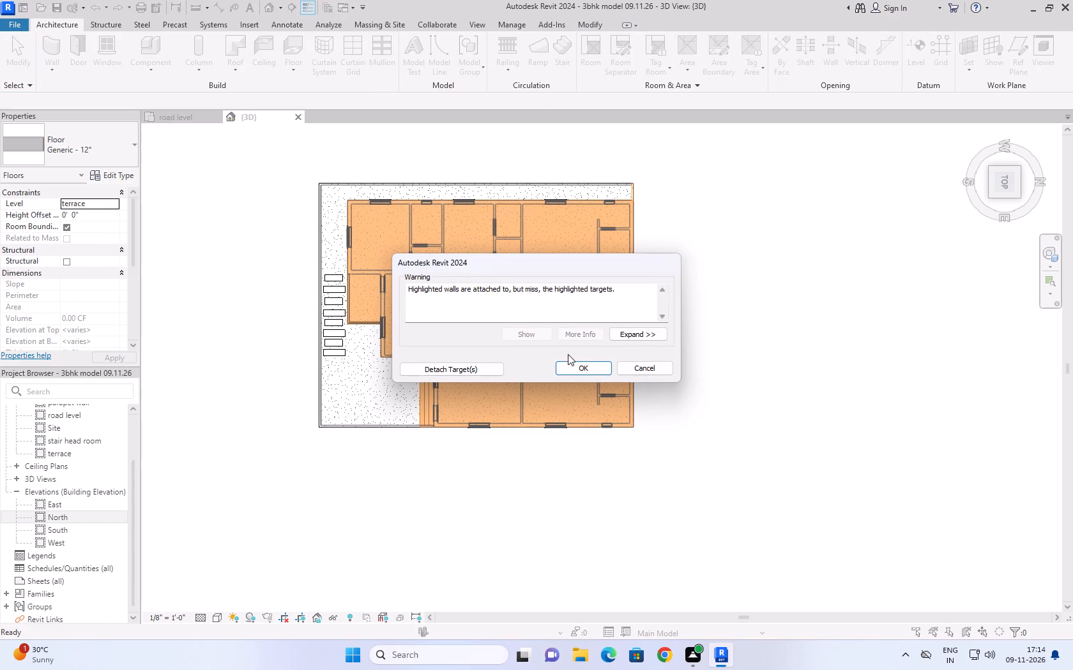
pyautogui.click(586, 364)
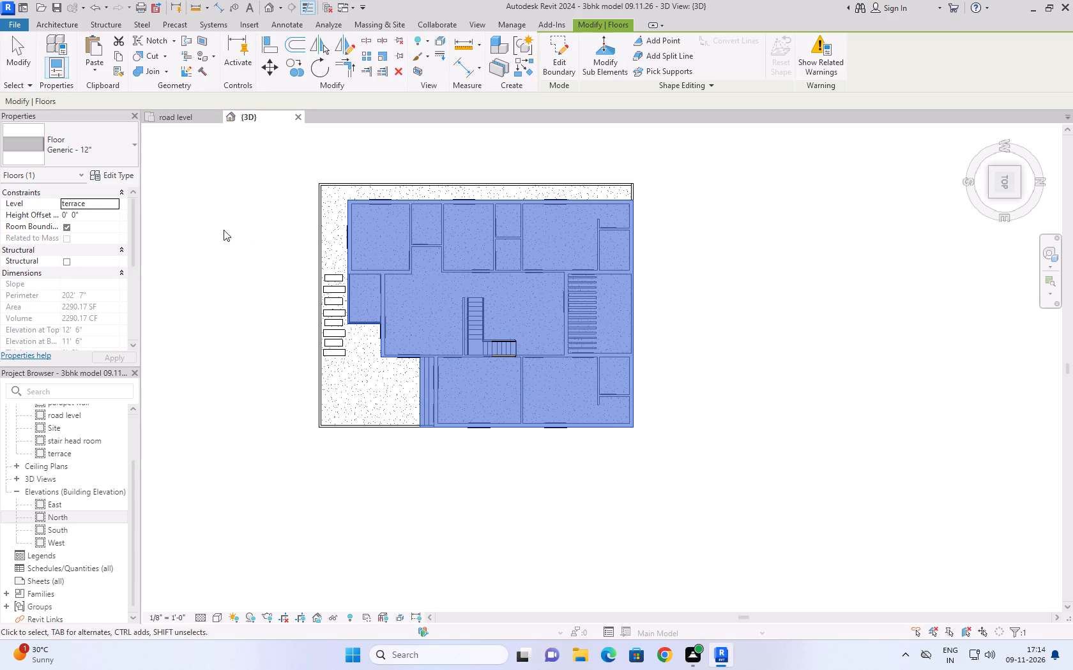
# Change the terrace floor's type to slab gf 6".
pyautogui.click(119, 148)
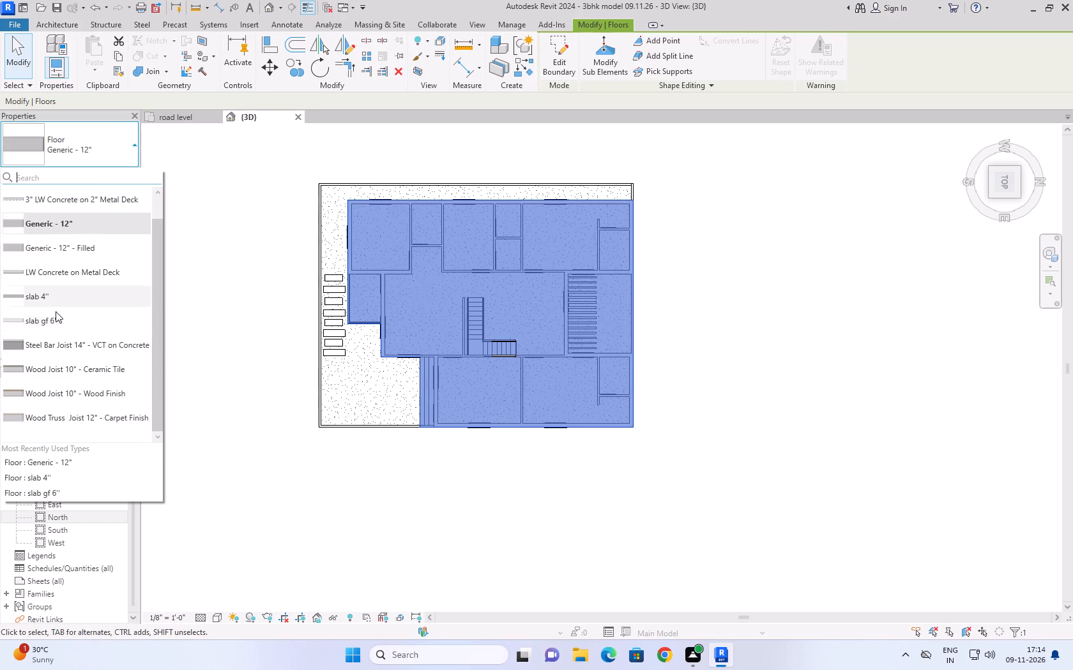
pyautogui.click(55, 318)
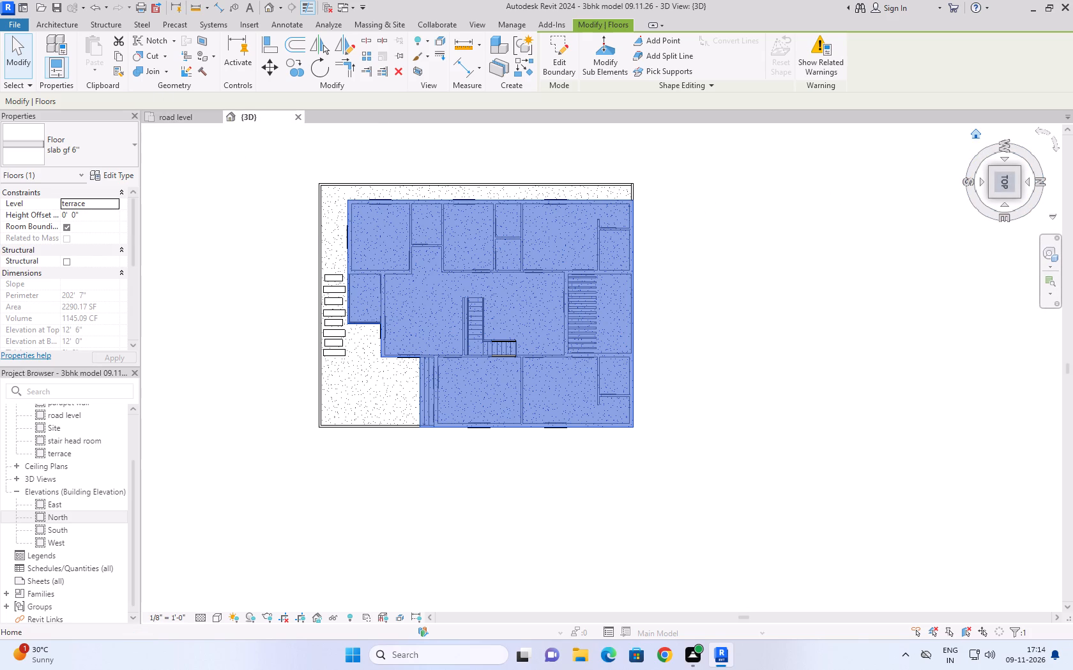
# Examine the house with its terrace slab in 3D from several sides, including where the stair meets the slab.
pyautogui.click(975, 138)
pyautogui.scroll(4, 823, 496)
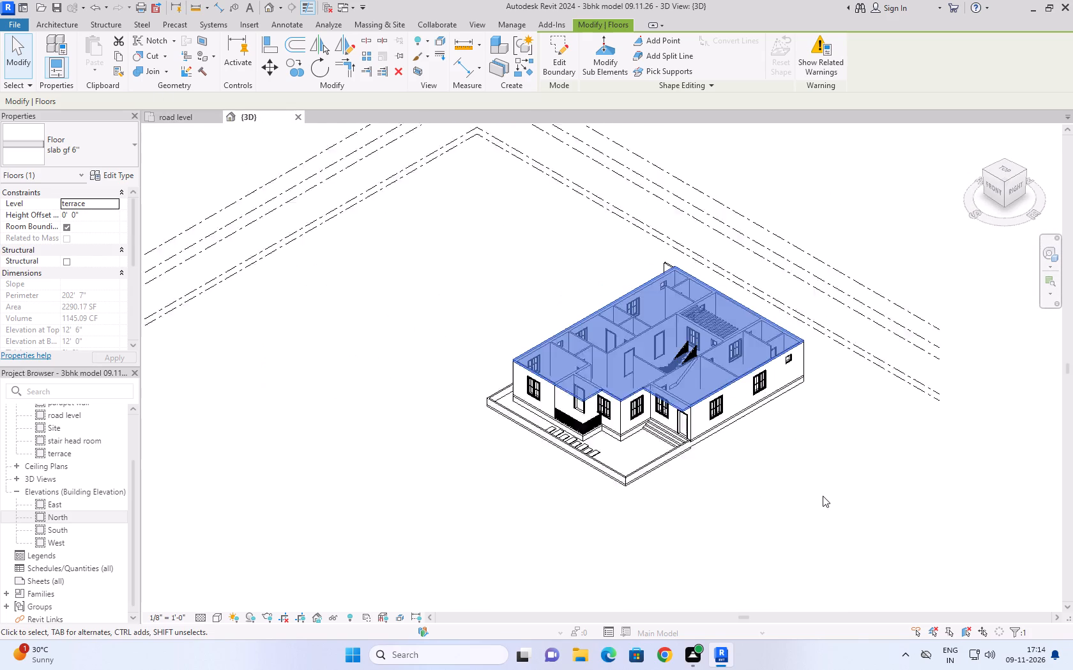
pyautogui.scroll(3, 823, 496)
pyautogui.click(674, 431)
pyautogui.scroll(-5, 680, 421)
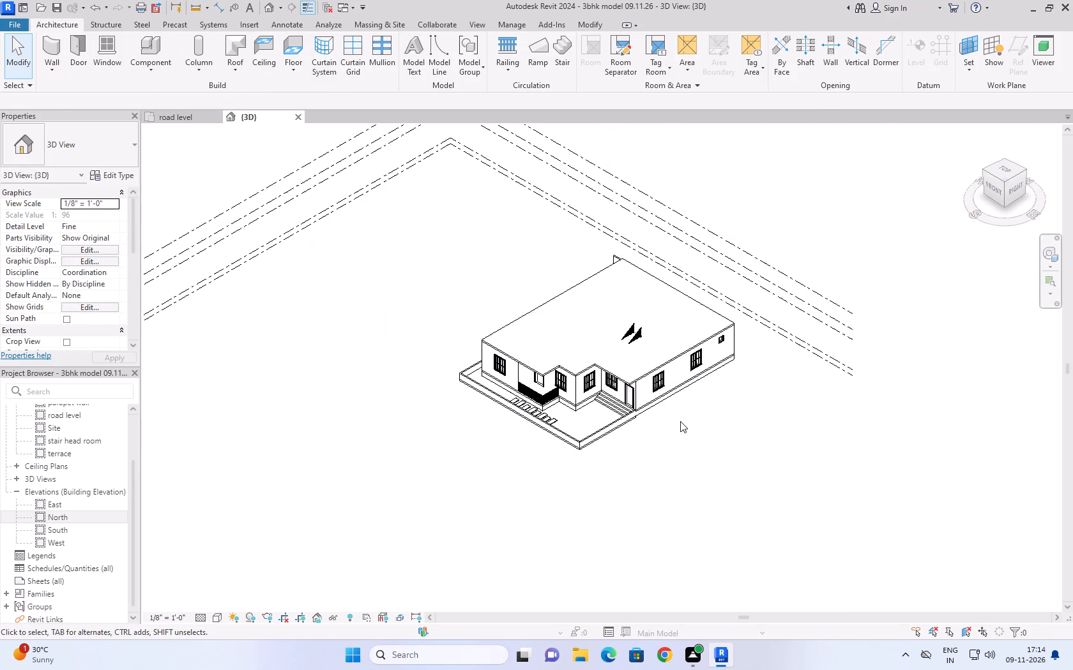
pyautogui.scroll(-2, 680, 421)
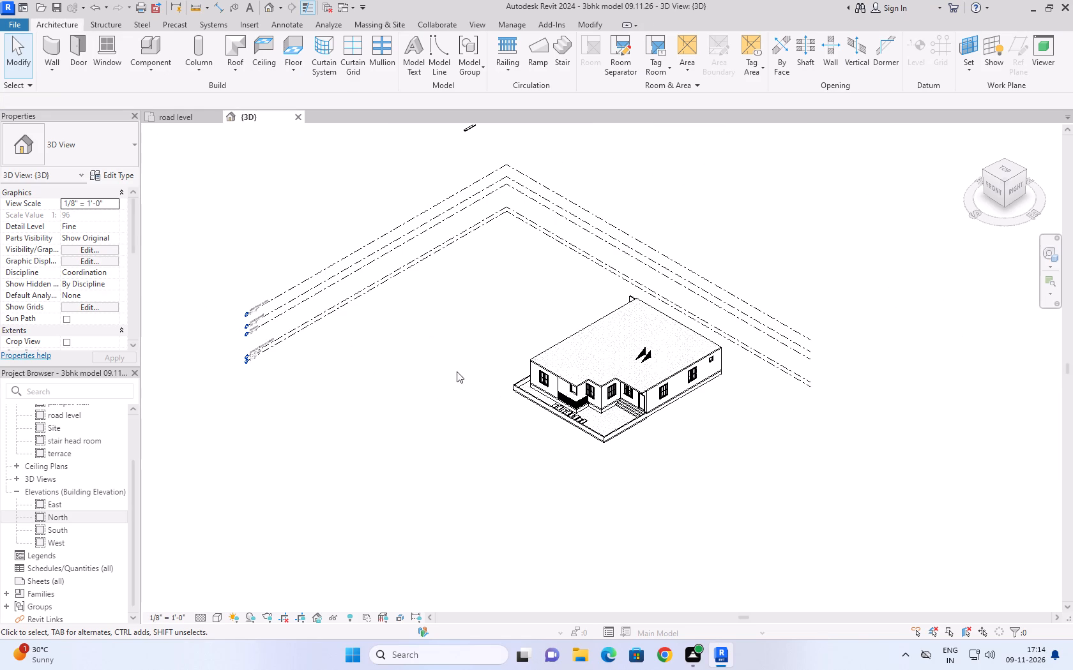
pyautogui.keyDown('shift'); pyautogui.moveTo(469, 326); pyautogui.dragTo(635, 322, button='middle'); pyautogui.keyUp('shift')
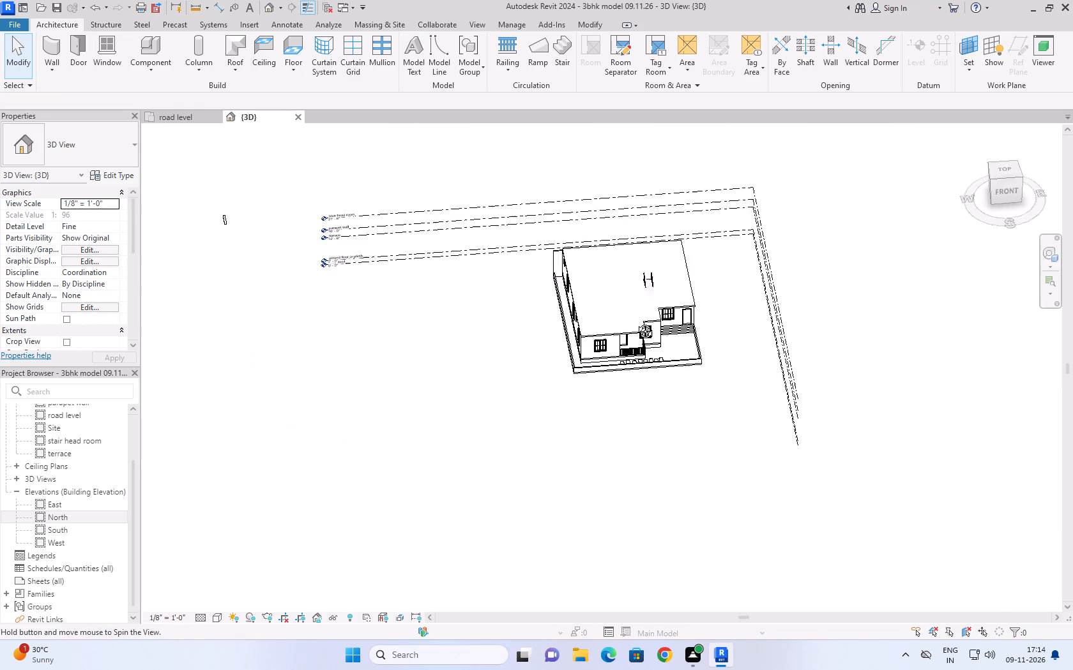
pyautogui.keyDown('shift'); pyautogui.moveTo(635, 322); pyautogui.dragTo(709, 293, button='middle'); pyautogui.keyUp('shift')
pyautogui.scroll(-1, 710, 290)
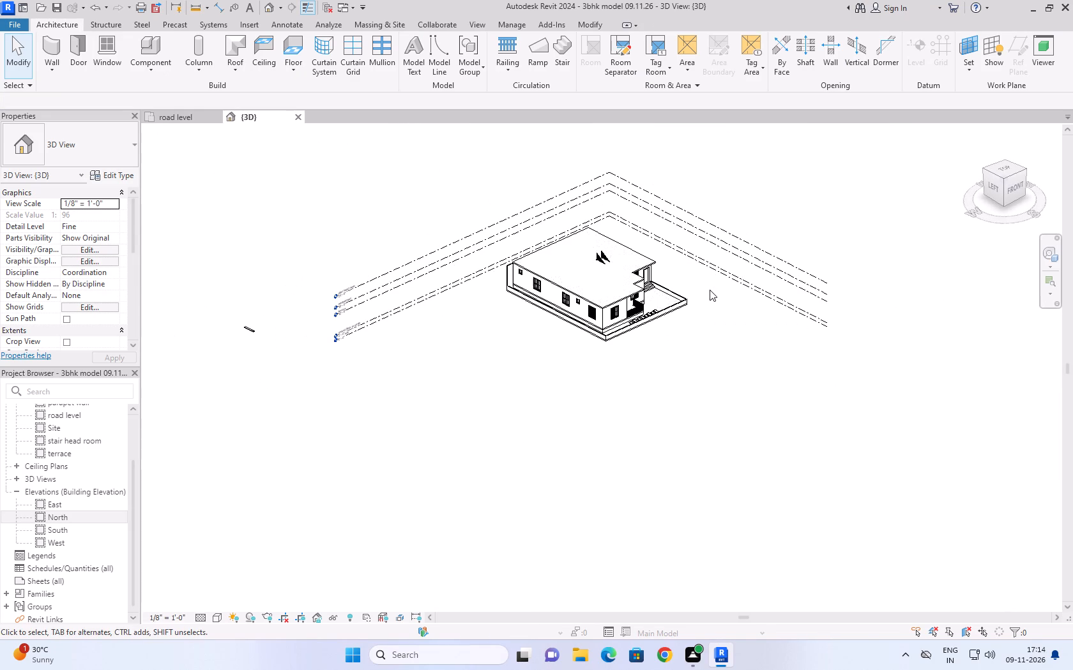
pyautogui.keyDown('shift'); pyautogui.moveTo(748, 326); pyautogui.dragTo(540, 436, button='middle'); pyautogui.keyUp('shift')
pyautogui.scroll(6, 763, 355)
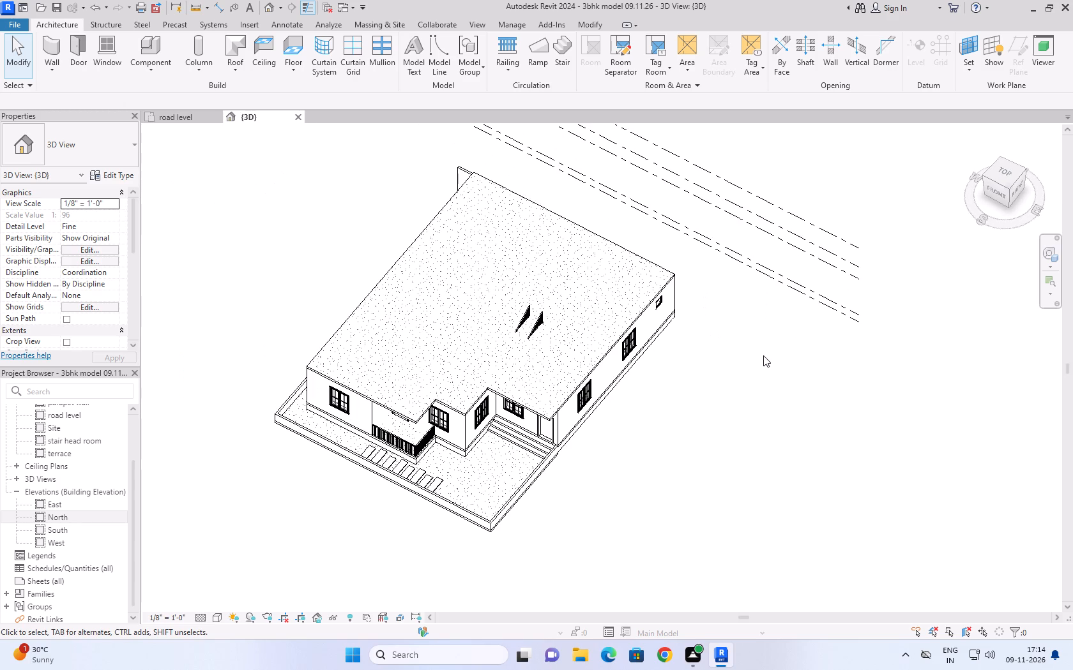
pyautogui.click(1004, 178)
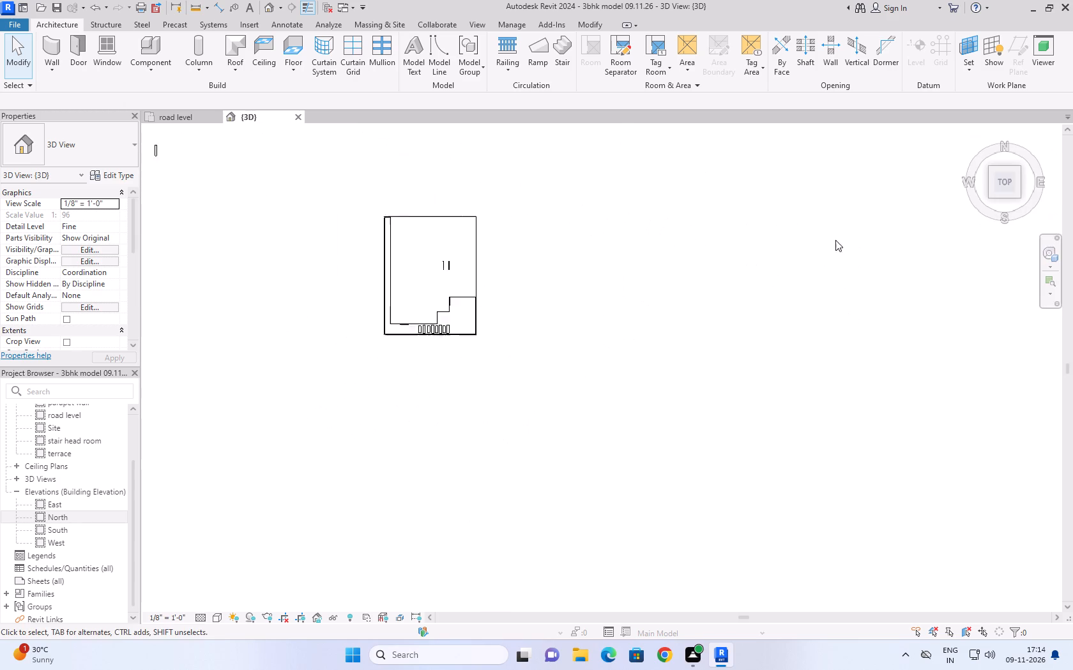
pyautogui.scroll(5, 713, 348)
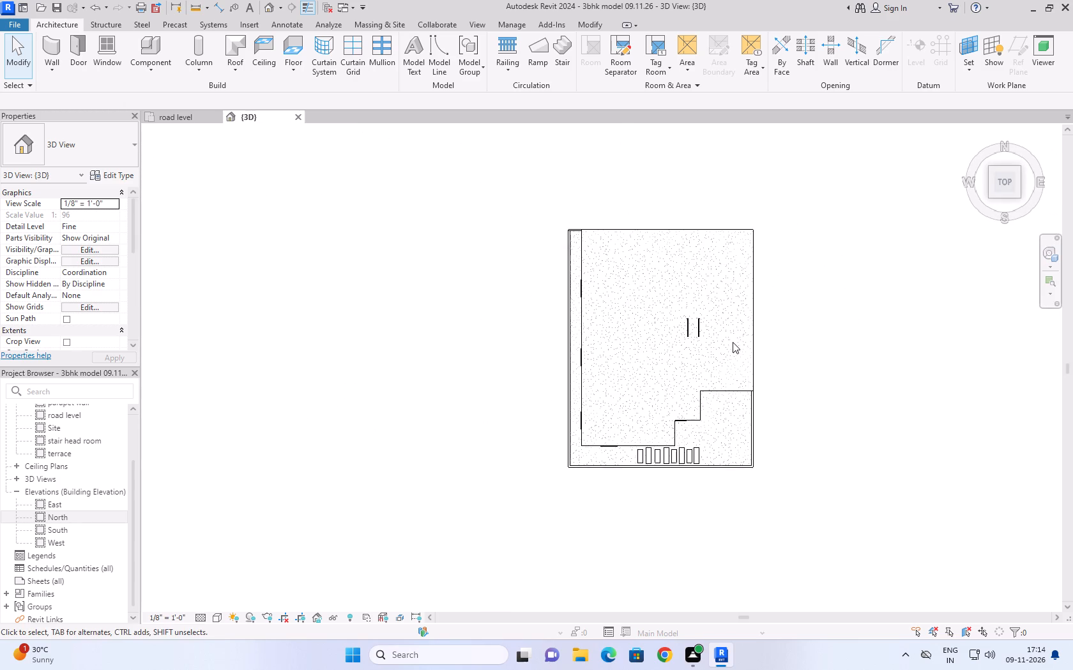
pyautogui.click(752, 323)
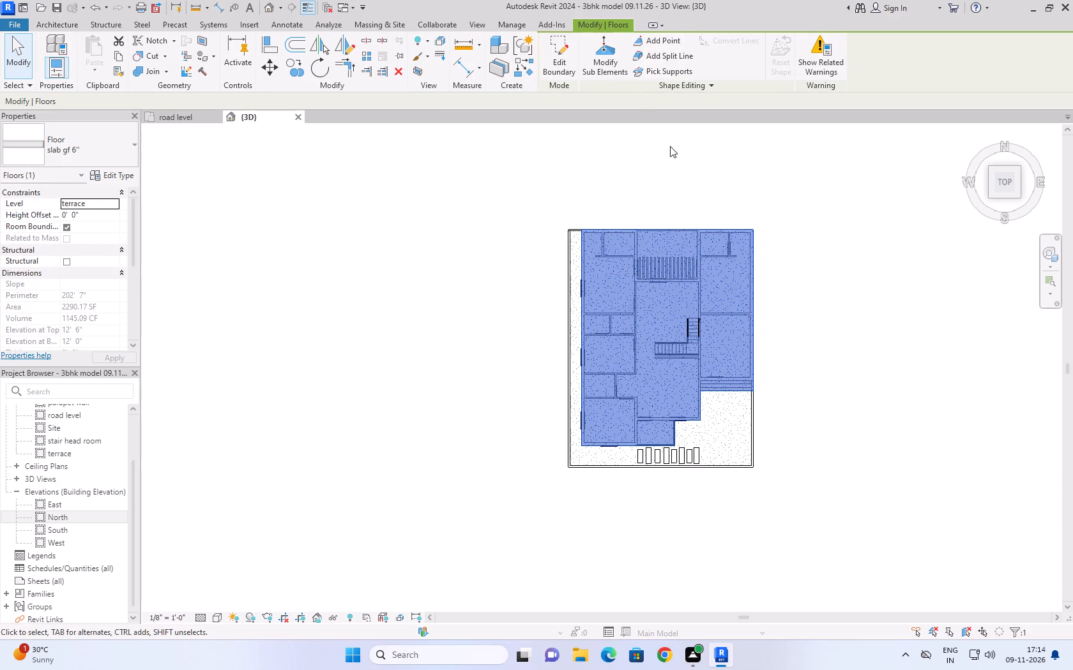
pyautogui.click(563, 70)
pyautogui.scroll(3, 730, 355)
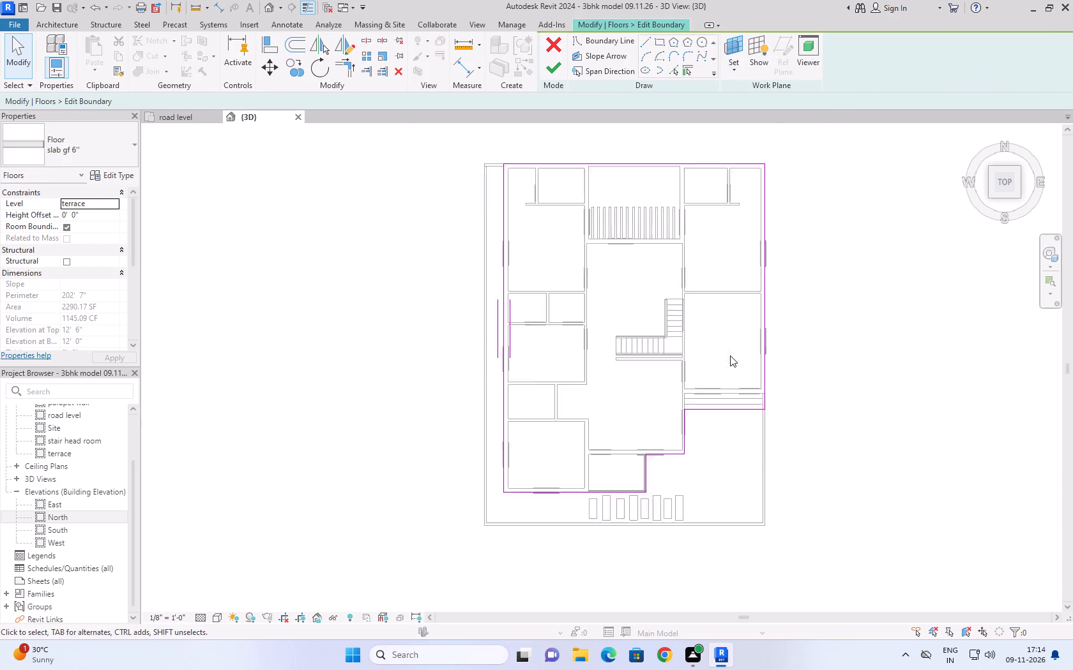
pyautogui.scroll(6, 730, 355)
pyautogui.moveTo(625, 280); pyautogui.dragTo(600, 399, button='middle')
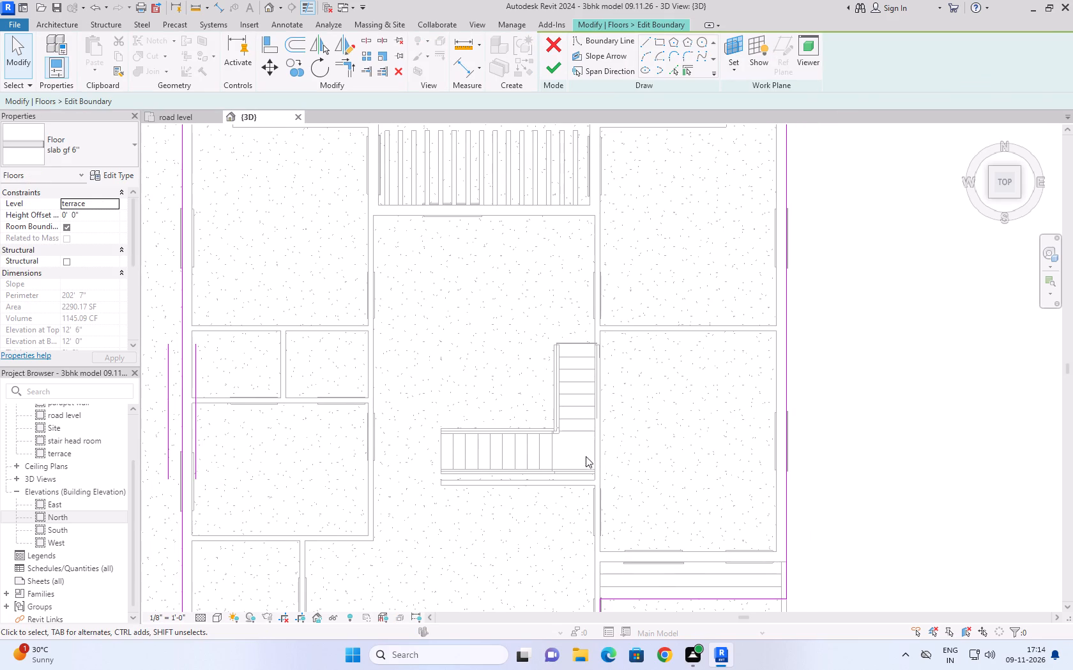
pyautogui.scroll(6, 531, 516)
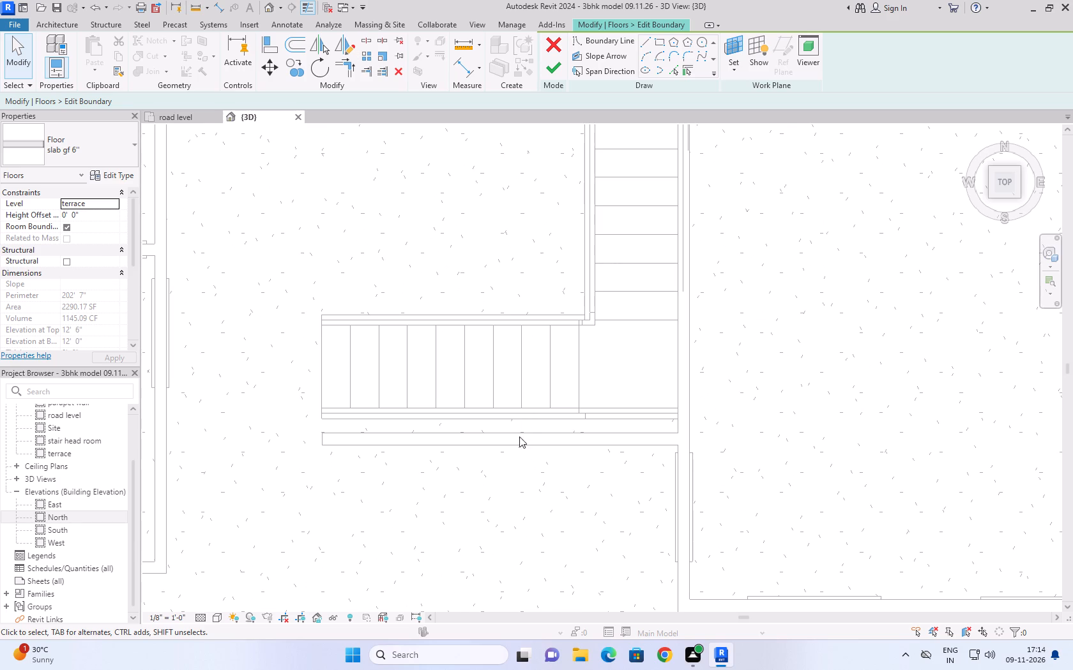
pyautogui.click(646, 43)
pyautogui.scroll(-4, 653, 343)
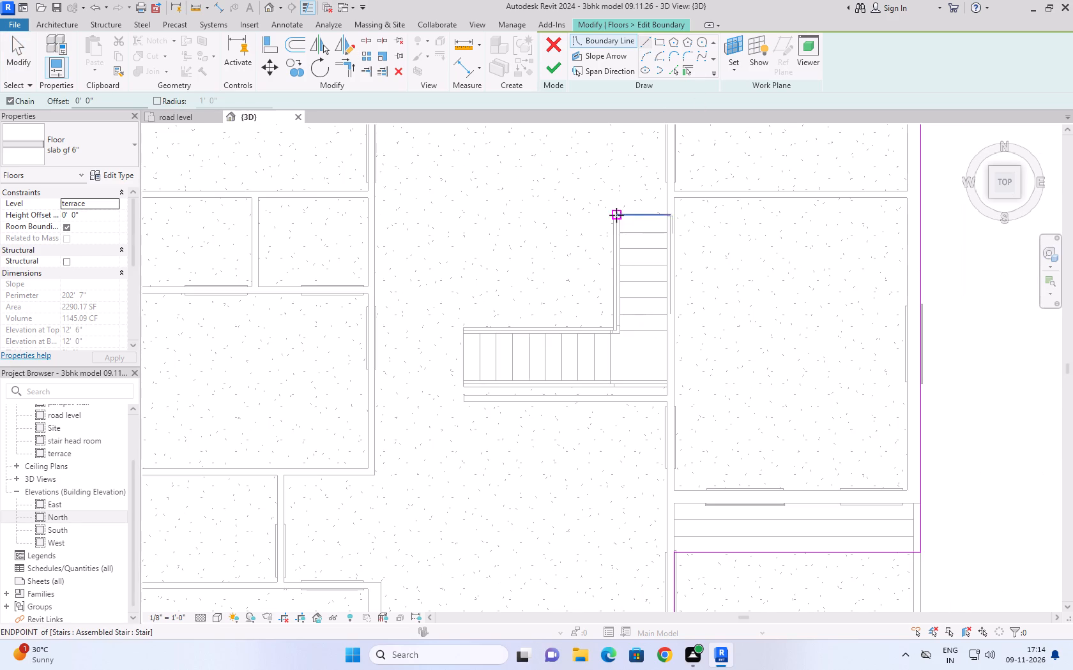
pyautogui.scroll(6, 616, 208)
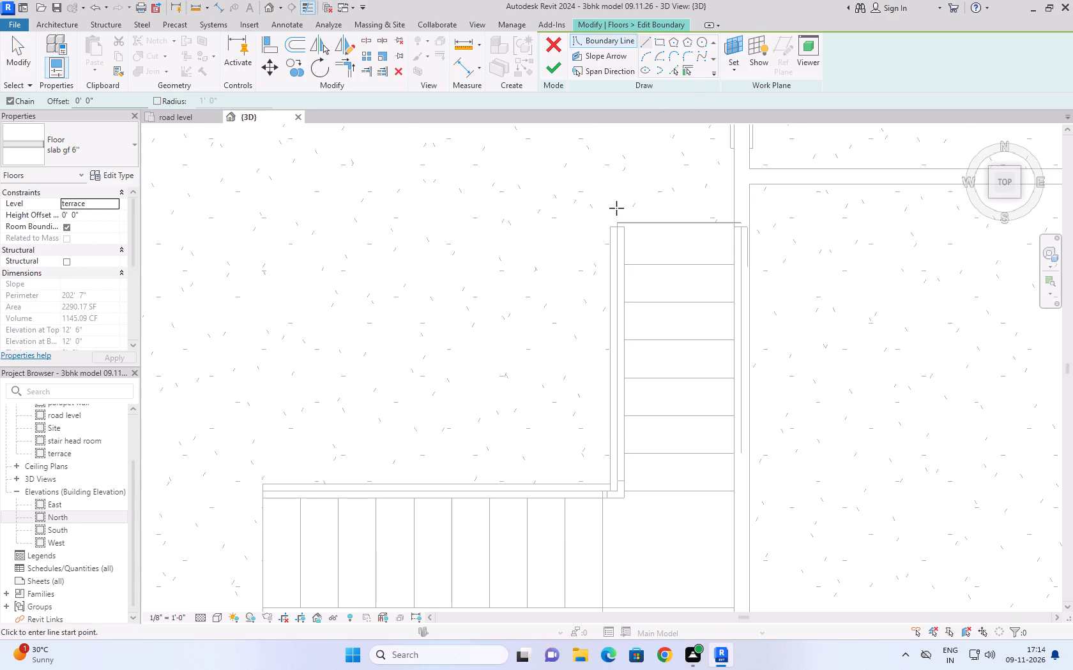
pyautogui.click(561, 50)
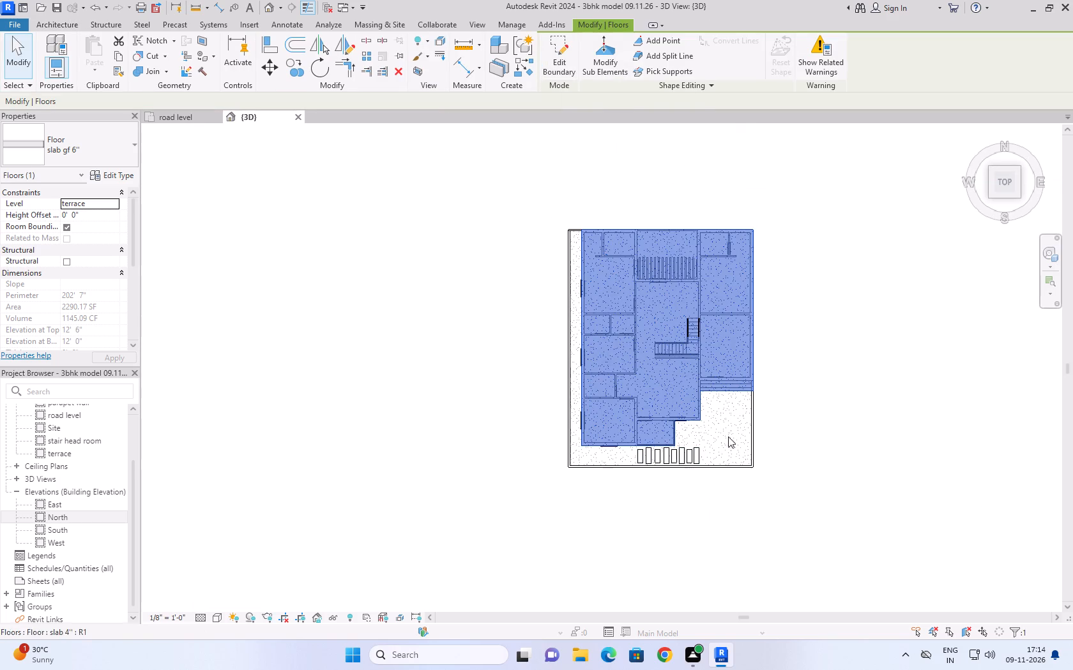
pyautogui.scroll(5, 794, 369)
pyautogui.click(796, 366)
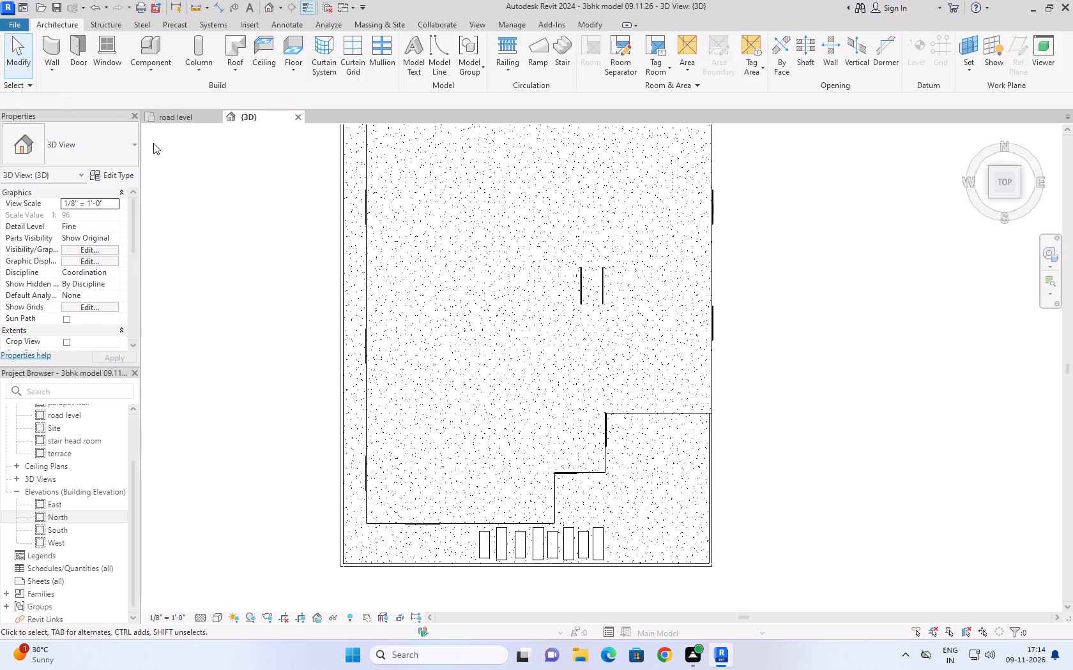
# In the road level plan, edit the staircase and nudge its lower run about 4" south toward the 4.5" wall.
pyautogui.click(164, 118)
pyautogui.moveTo(632, 283); pyautogui.dragTo(599, 332, button='middle')
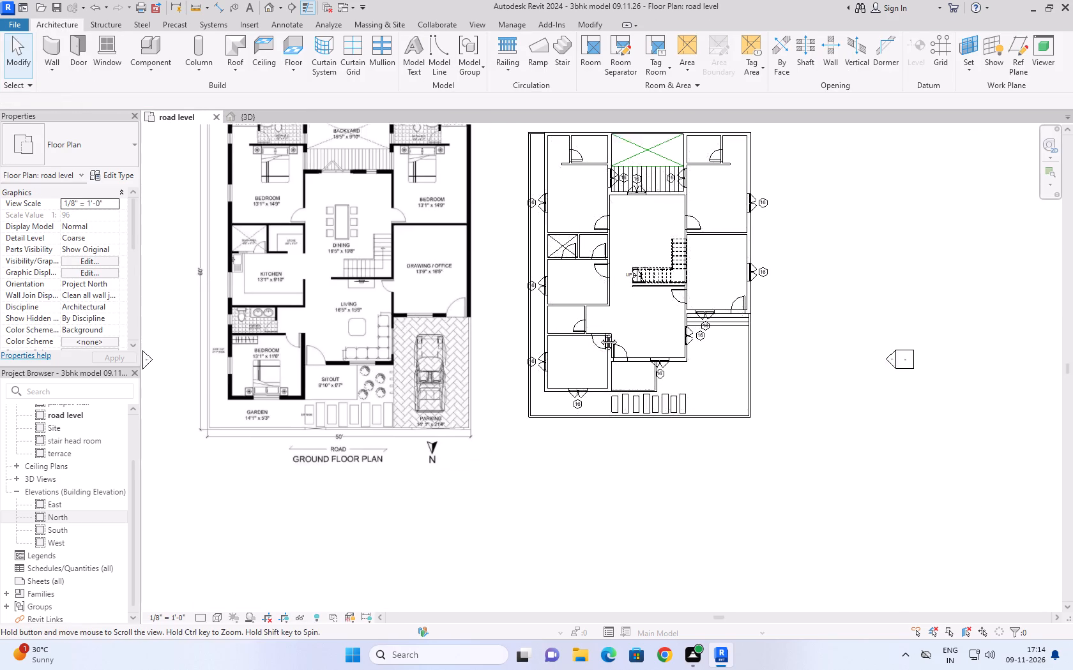
pyautogui.moveTo(599, 332); pyautogui.dragTo(529, 448, button='middle')
pyautogui.scroll(-1, 579, 420)
pyautogui.scroll(14, 579, 420)
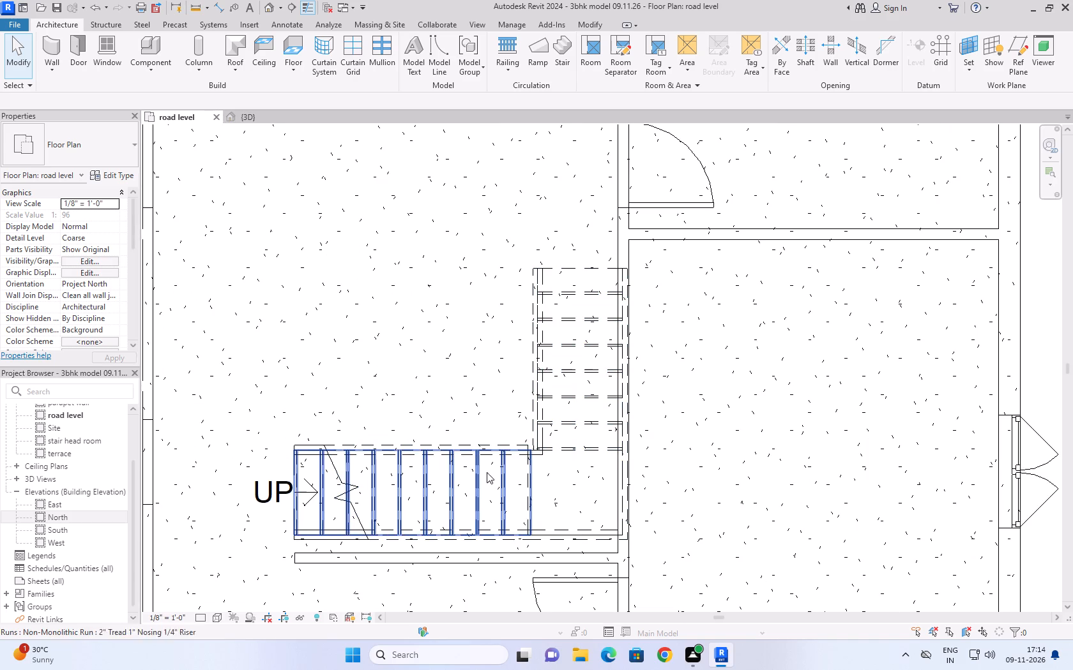
pyautogui.click(475, 473)
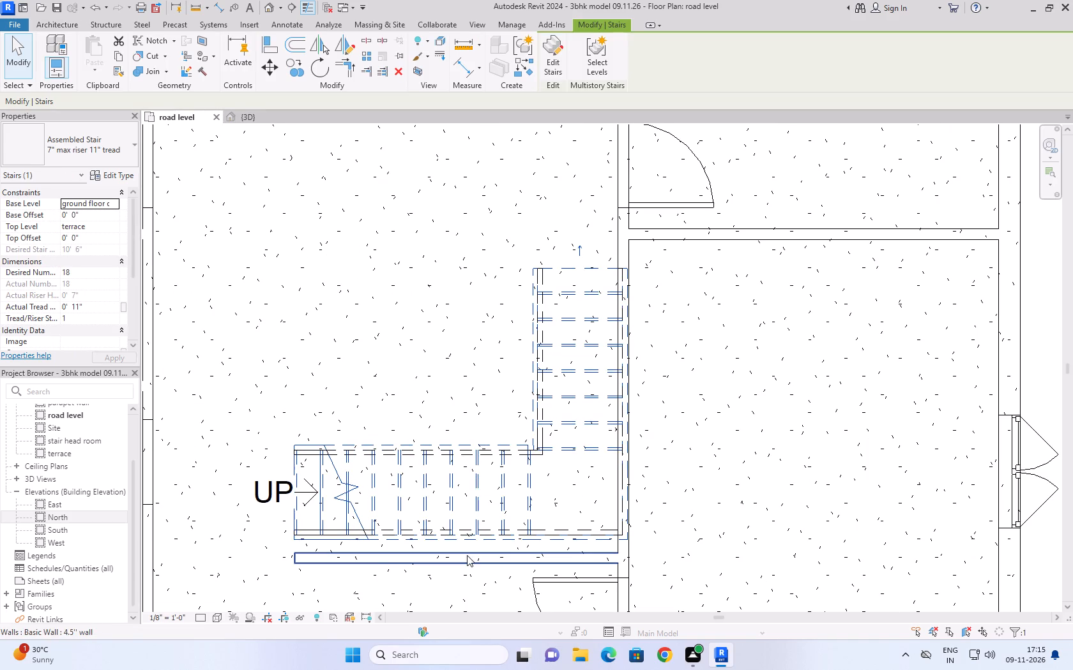
pyautogui.click(474, 495)
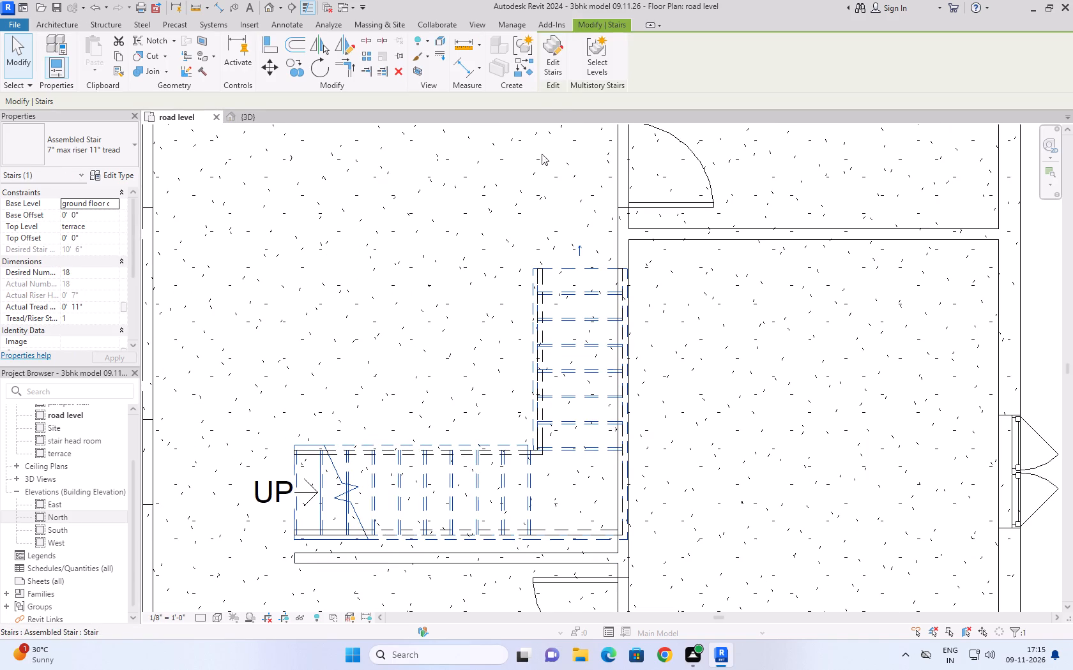
pyautogui.click(559, 72)
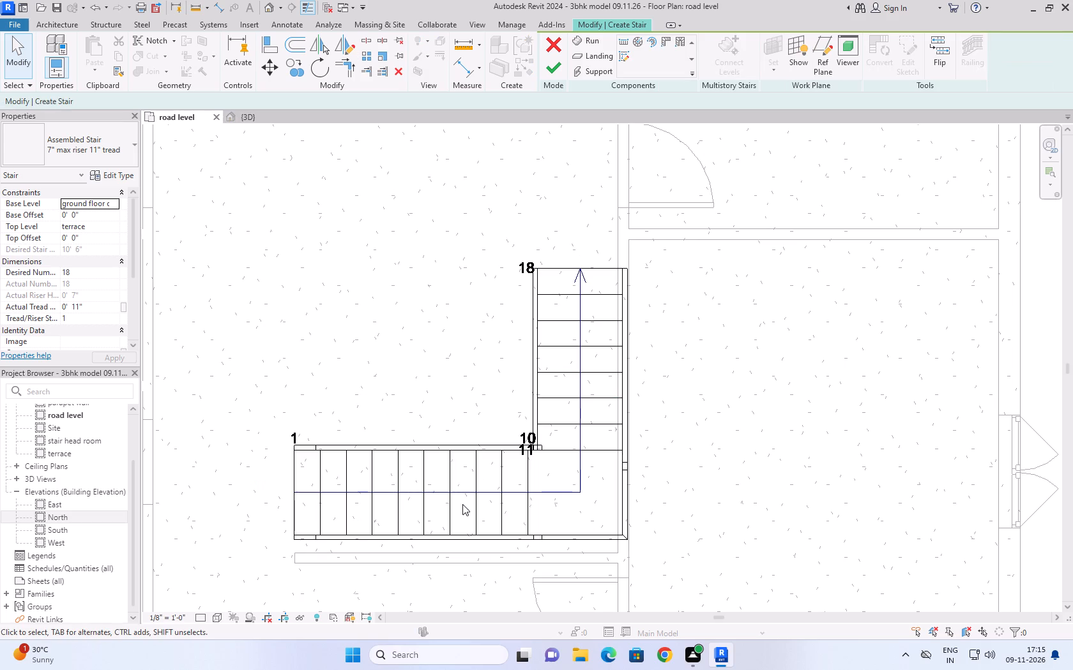
pyautogui.click(476, 484)
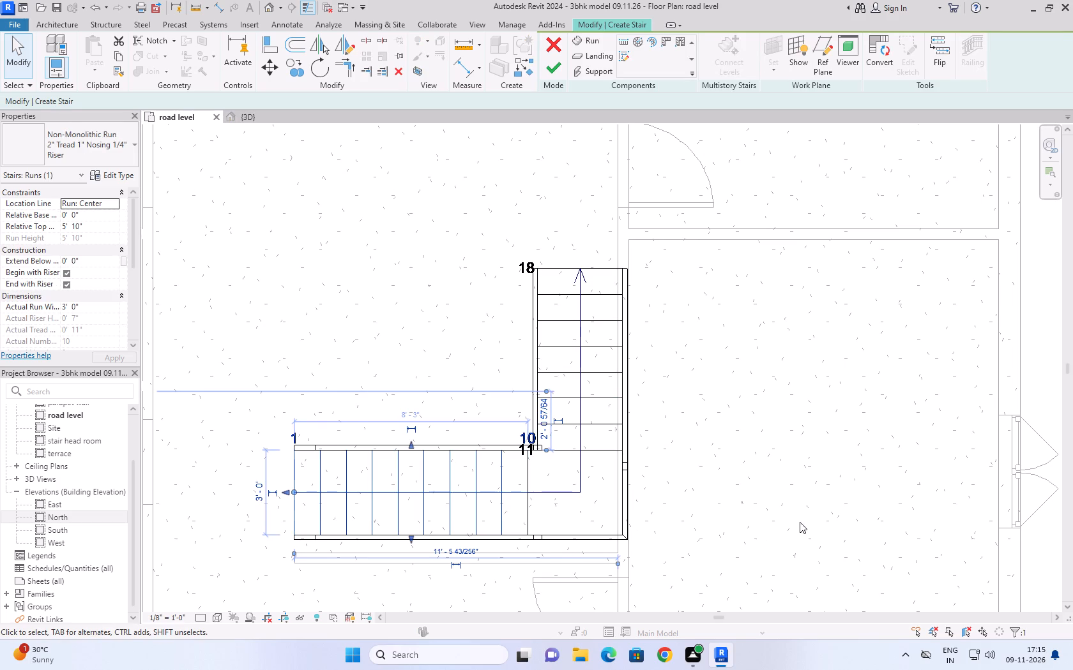
pyautogui.press('Down')
pyautogui.press('Down')
pyautogui.press('Down')
pyautogui.press('Down')
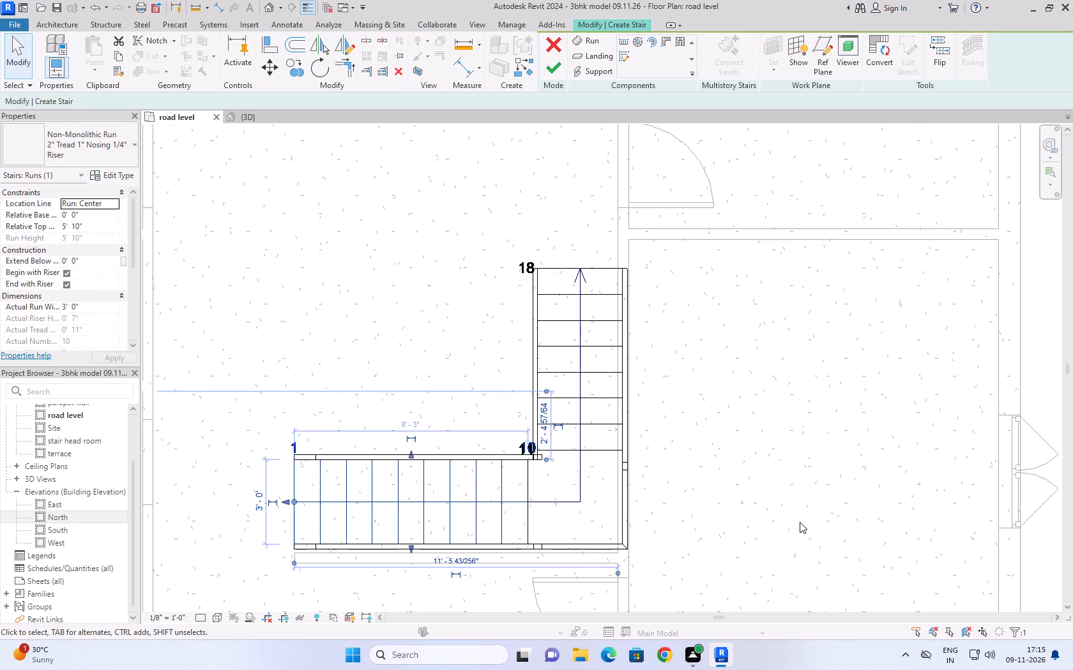
pyautogui.press('Left')
pyautogui.press('Left')
pyautogui.press('Left')
pyautogui.press('Right')
pyautogui.press('Right')
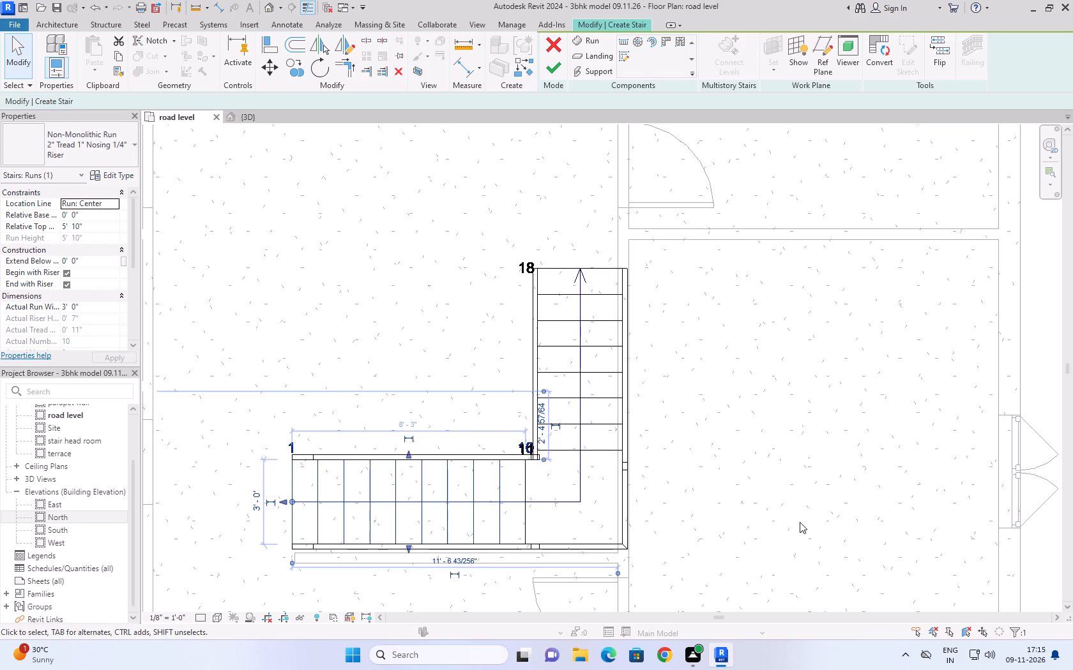
pyautogui.press('Right')
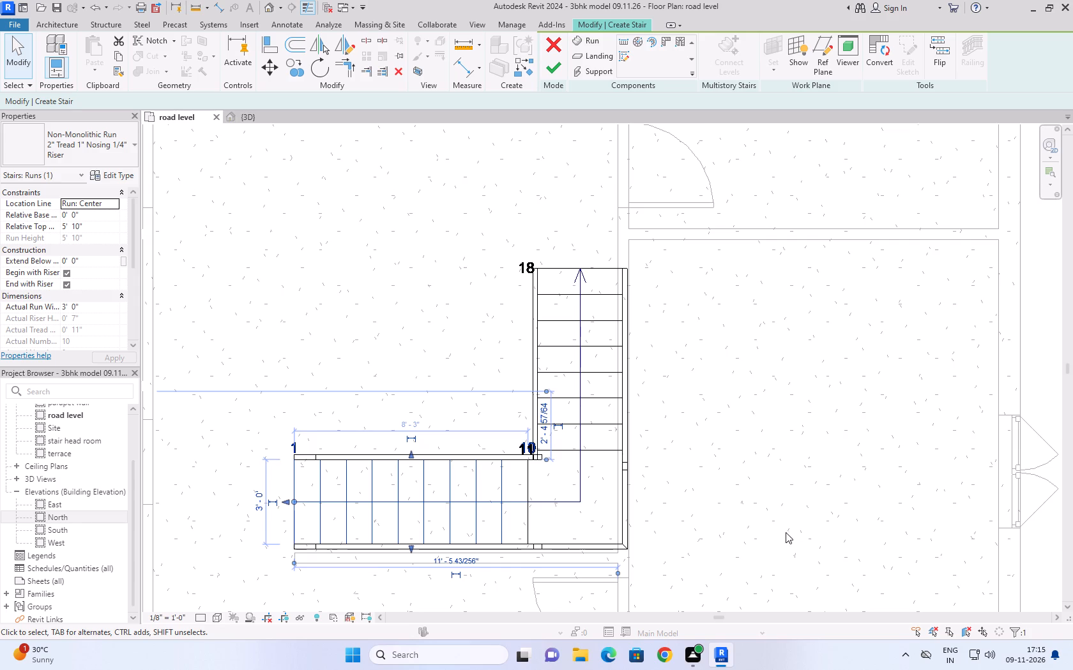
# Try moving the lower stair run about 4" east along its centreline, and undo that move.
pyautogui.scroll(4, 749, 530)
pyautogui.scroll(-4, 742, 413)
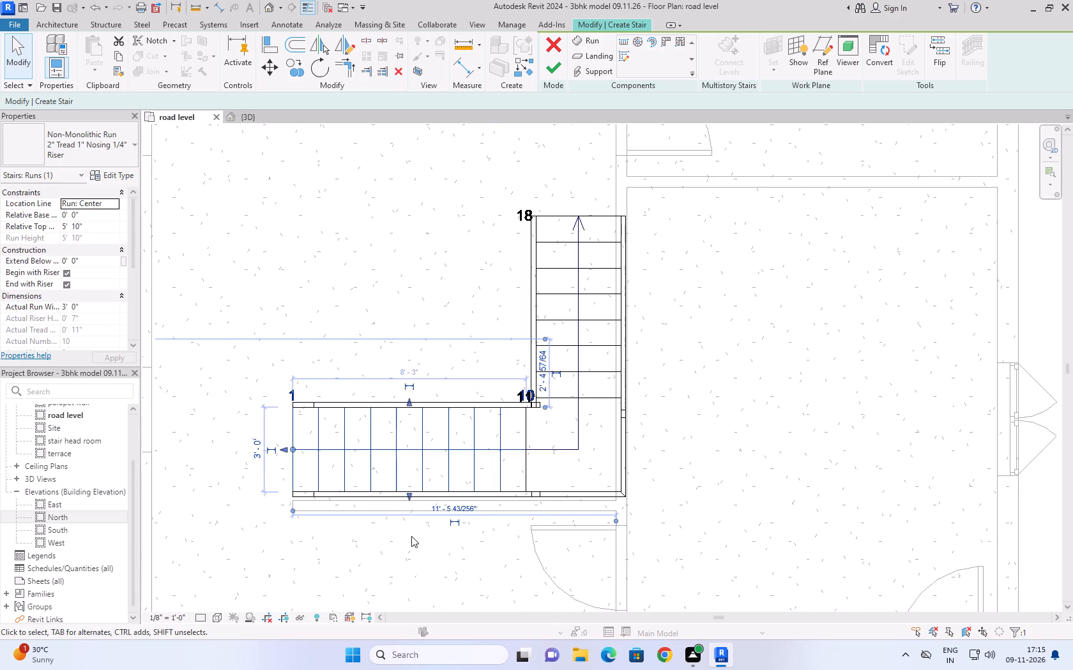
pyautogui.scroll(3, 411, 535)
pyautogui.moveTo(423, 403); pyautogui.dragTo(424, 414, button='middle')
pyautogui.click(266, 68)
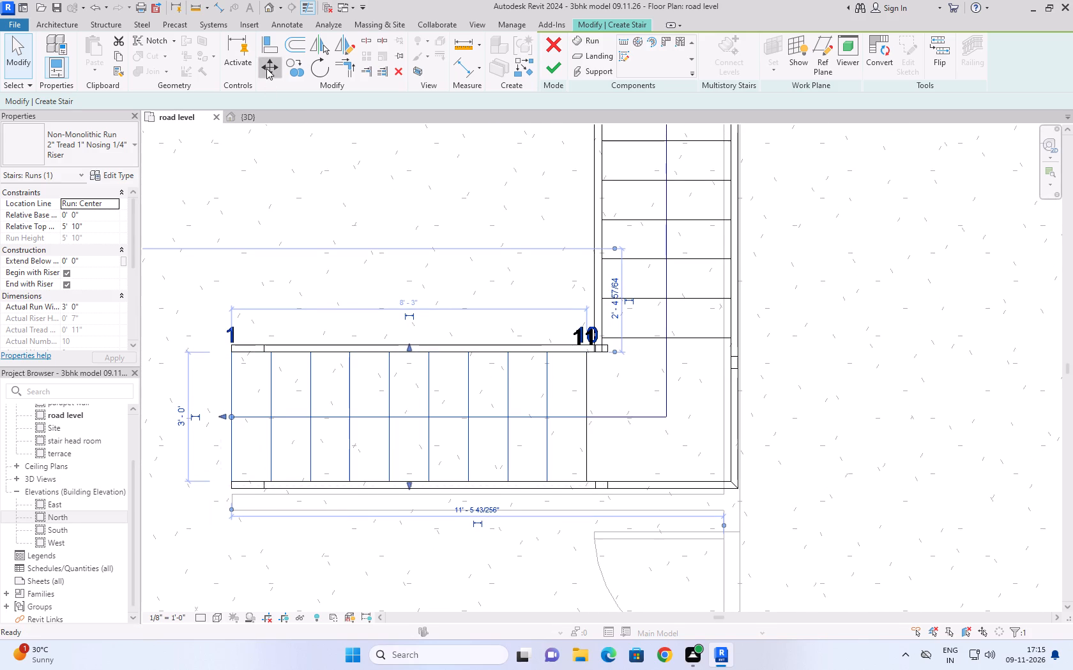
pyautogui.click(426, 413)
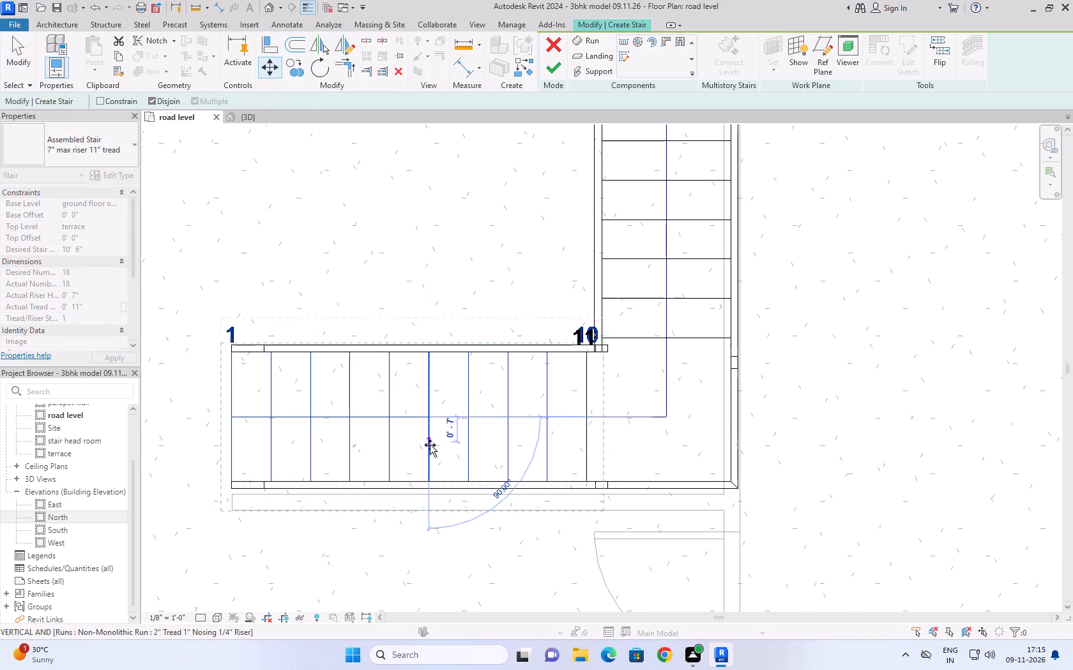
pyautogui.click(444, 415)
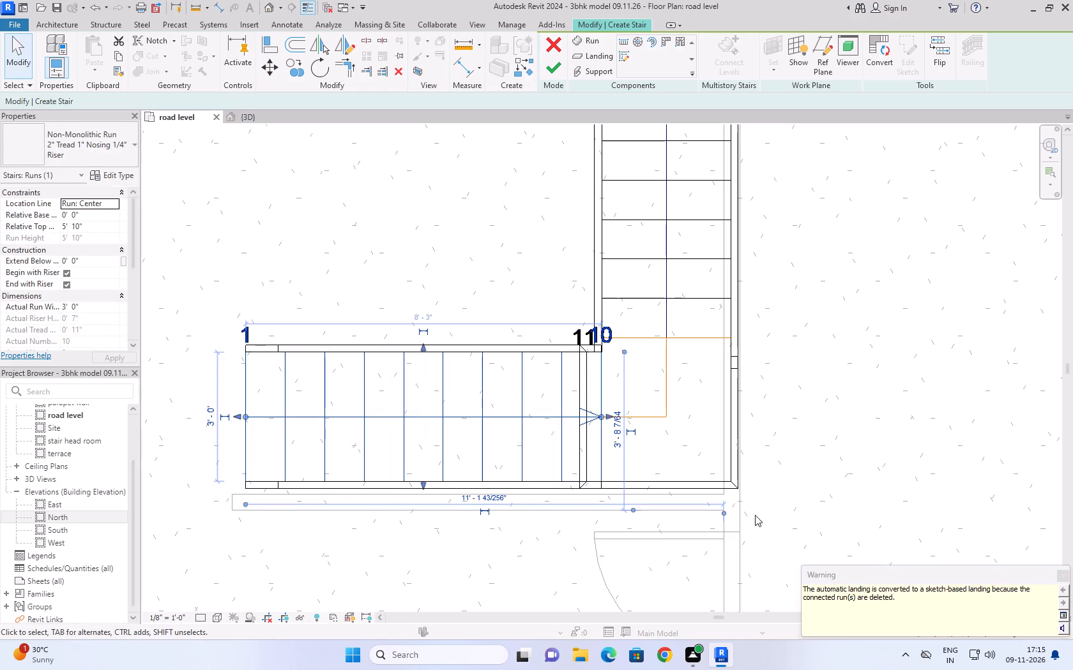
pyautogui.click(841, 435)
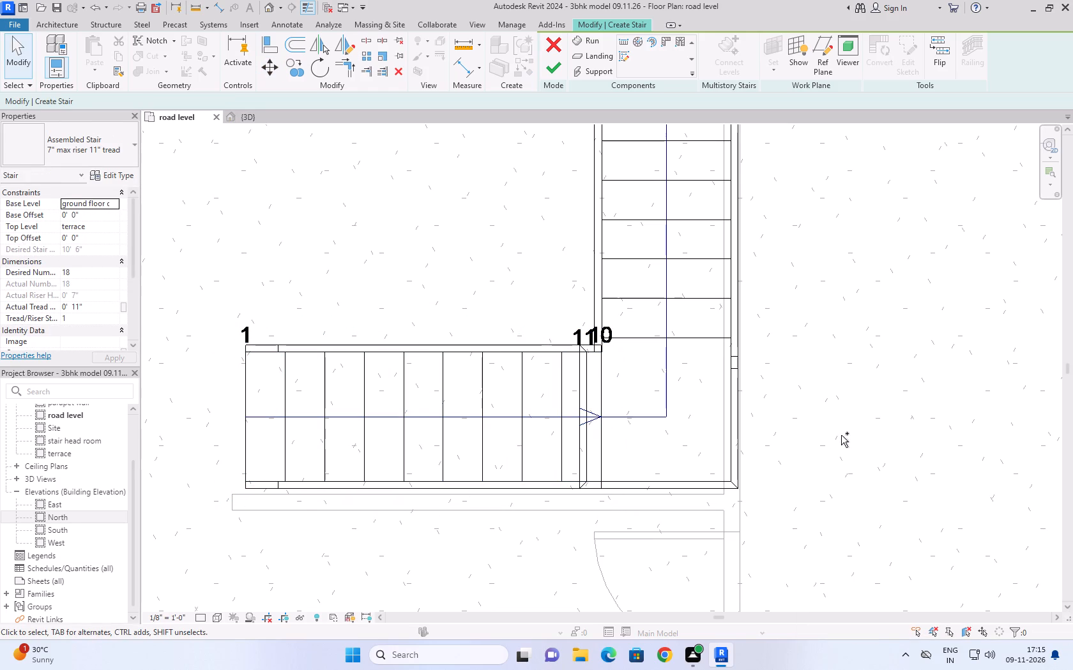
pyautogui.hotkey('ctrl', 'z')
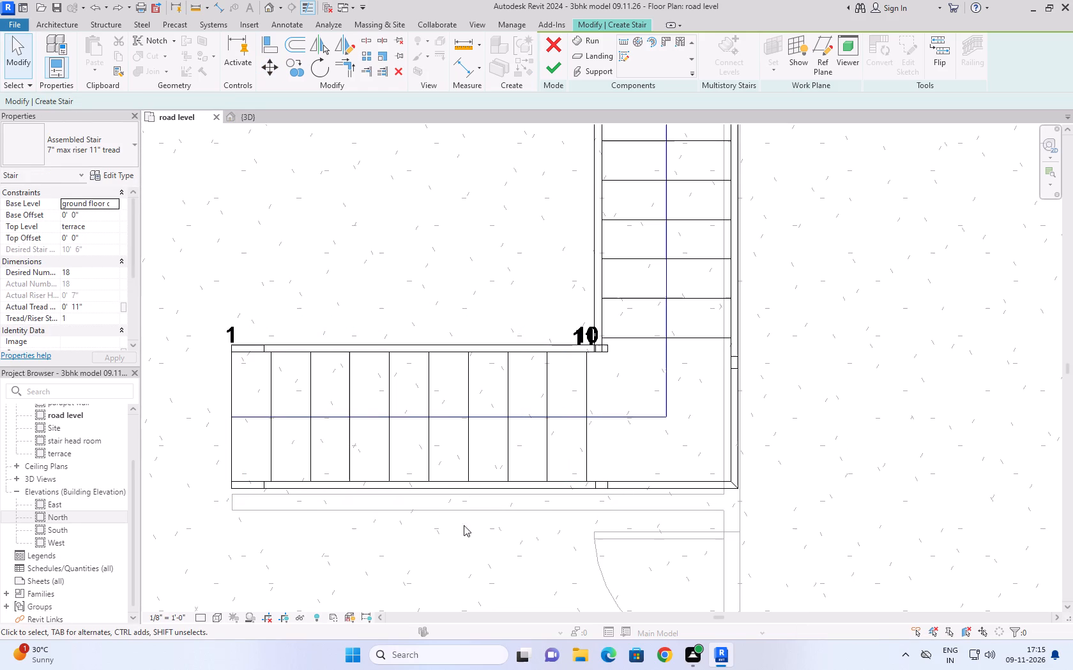
# Nudge the lower stair run about 1.5" further south toward the wall beside it.
pyautogui.click(439, 480)
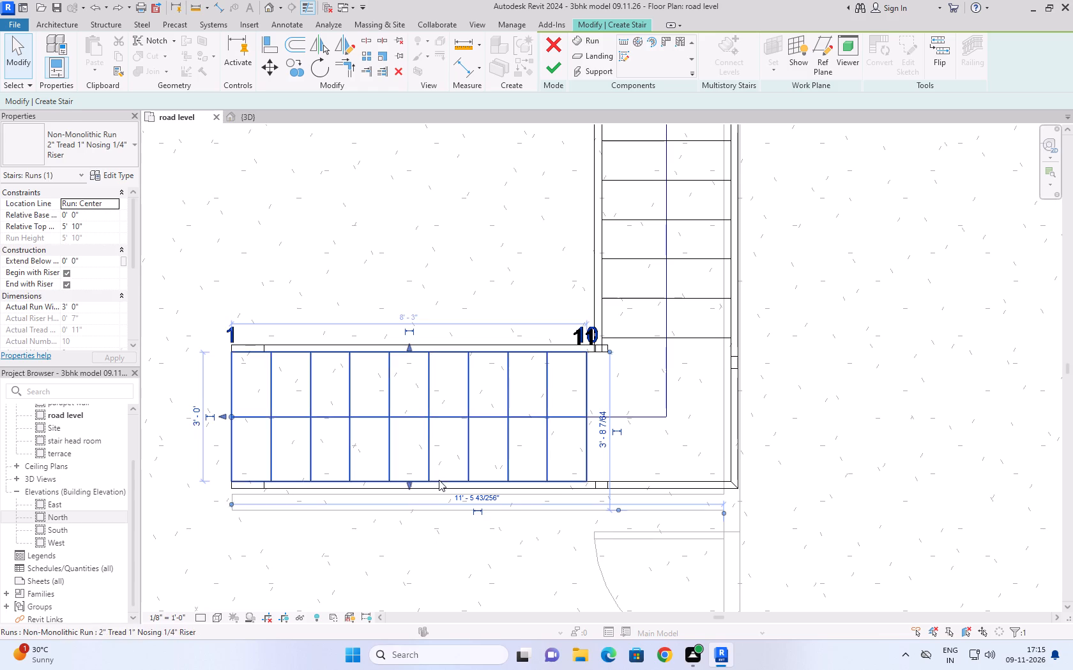
pyautogui.press('Down')
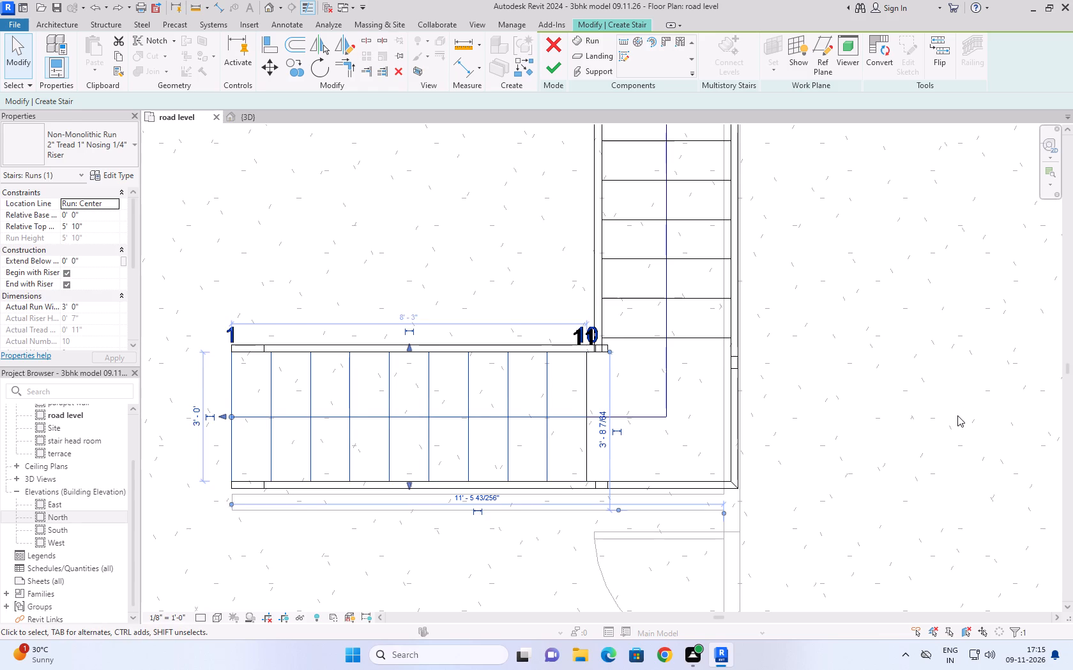
pyautogui.press('Down')
pyautogui.press('Up')
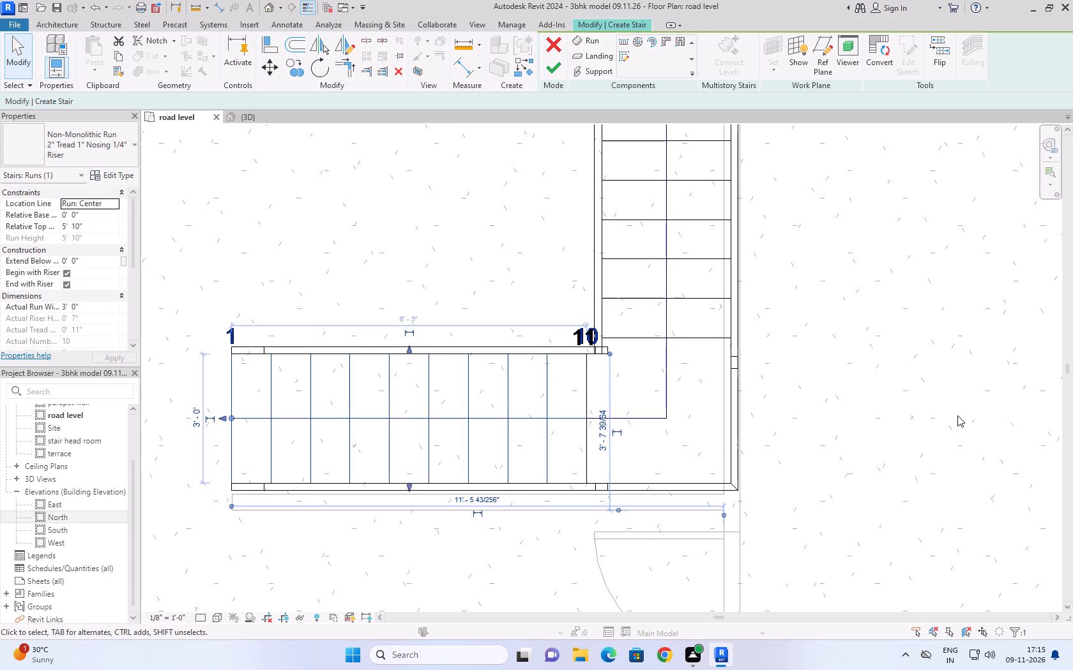
pyautogui.press('Up')
pyautogui.press('Down')
pyautogui.press('Down')
pyautogui.press('Down')
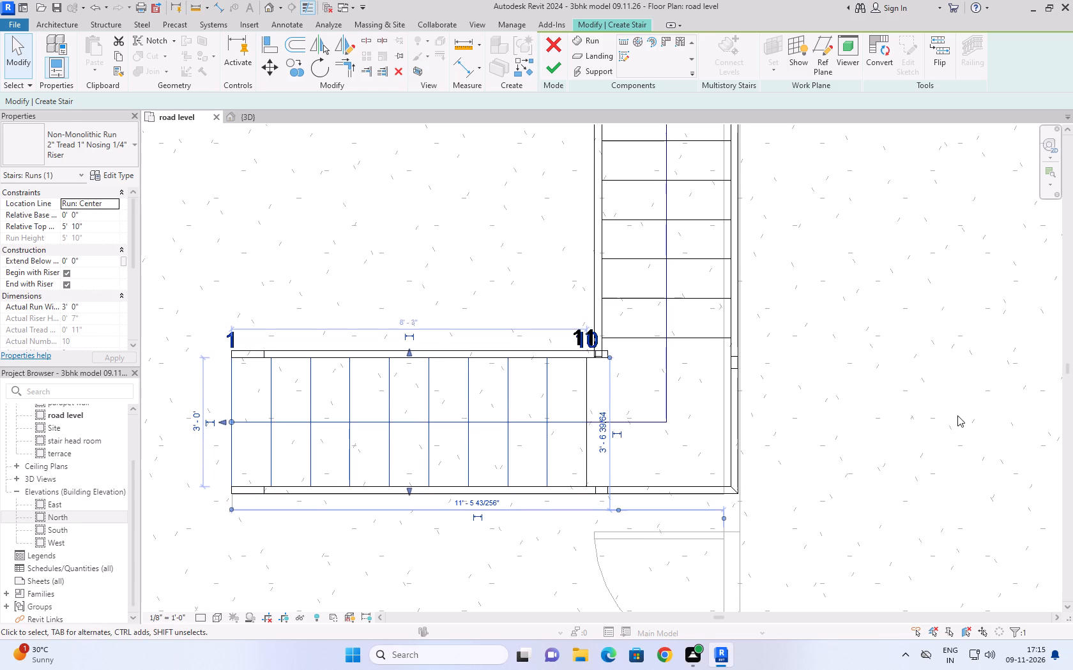
# Nudge the upper stair run about 4" west so its outer side meets the wall face, and finish the stair edit.
pyautogui.click(707, 295)
pyautogui.press('Left')
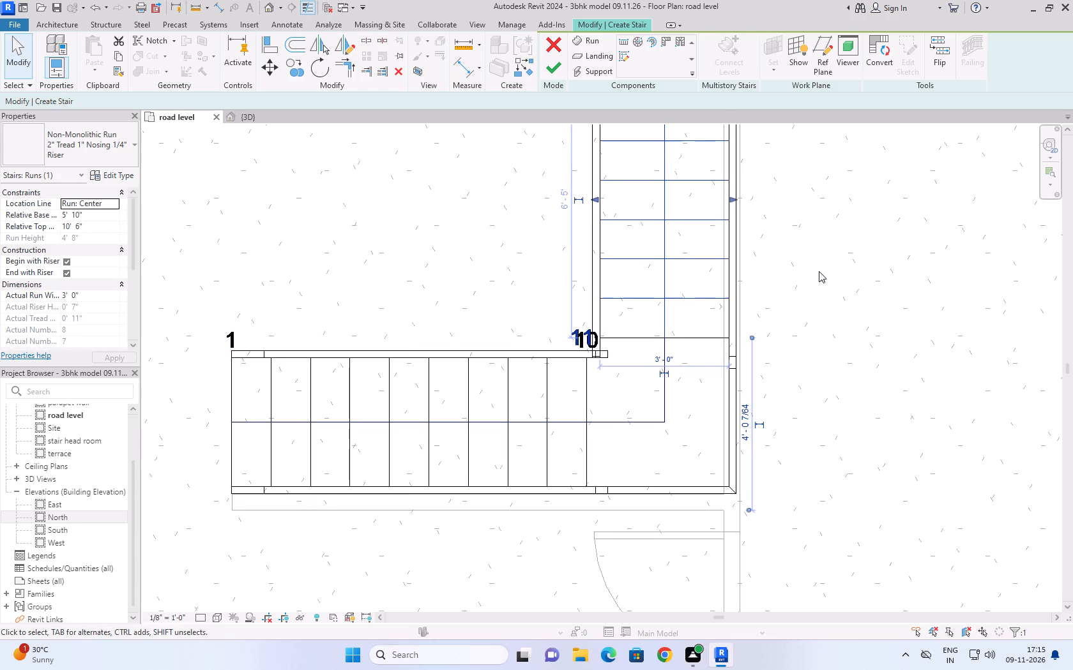
pyautogui.press('Left')
pyautogui.press('Left')
pyautogui.press('Left')
pyautogui.press('Left')
pyautogui.press('Left')
pyautogui.press('Left')
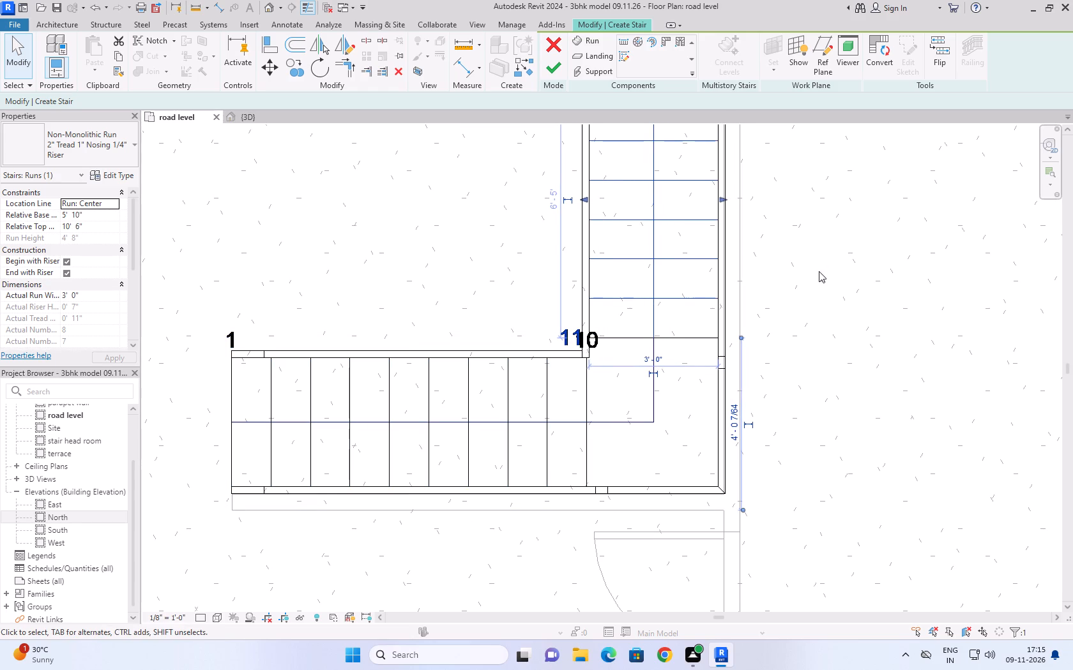
pyautogui.press('Left')
pyautogui.press('Left')
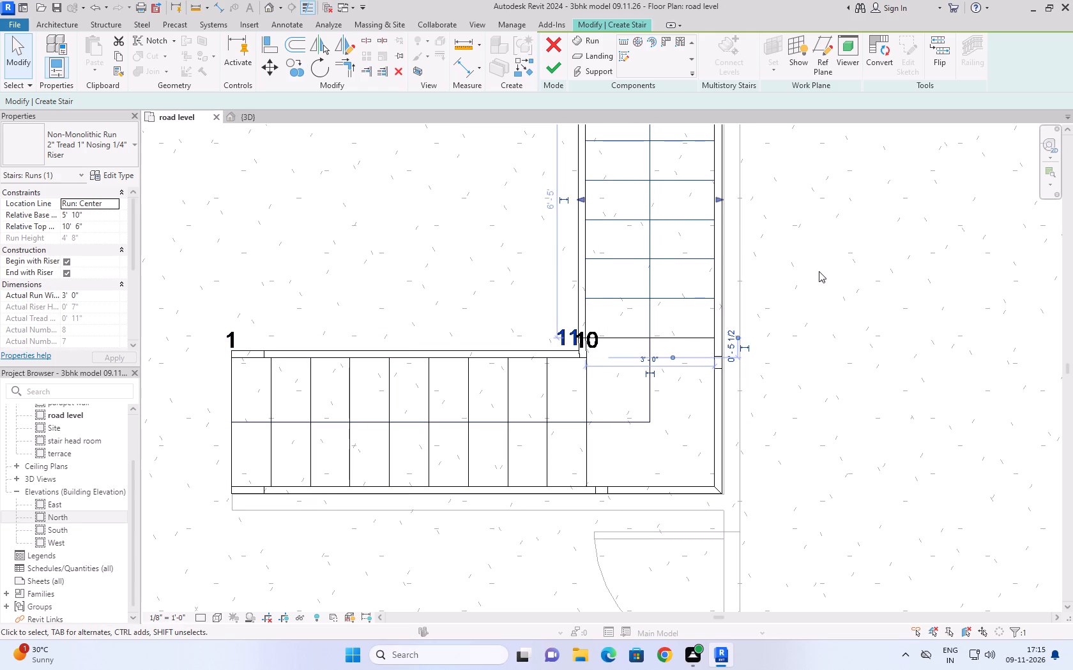
pyautogui.press('Right')
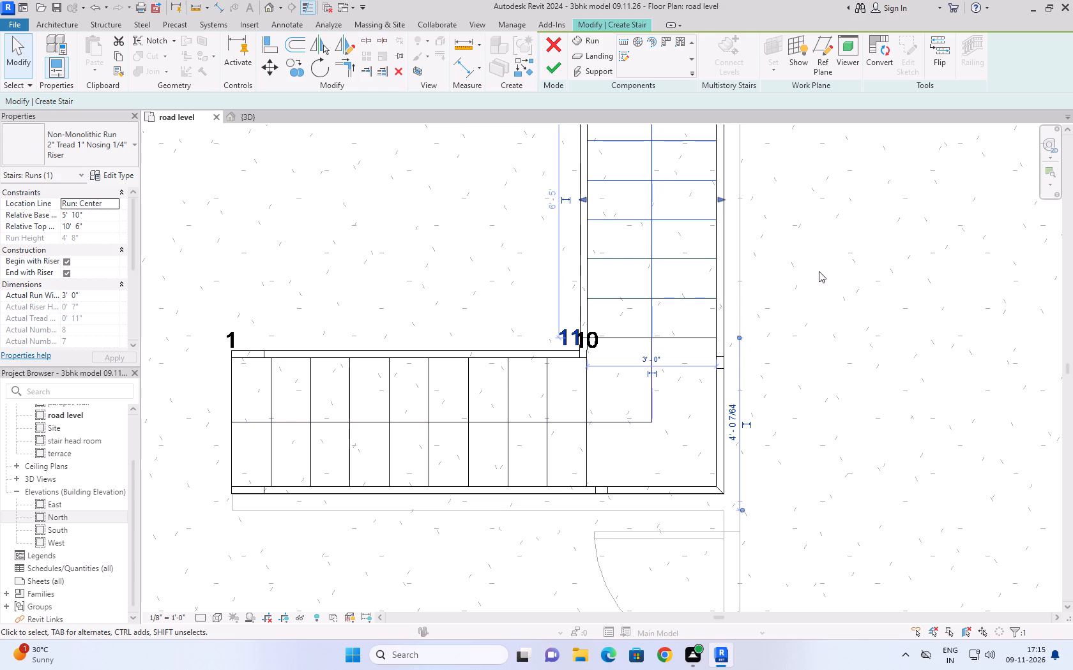
pyautogui.click(819, 271)
pyautogui.scroll(-3, 819, 274)
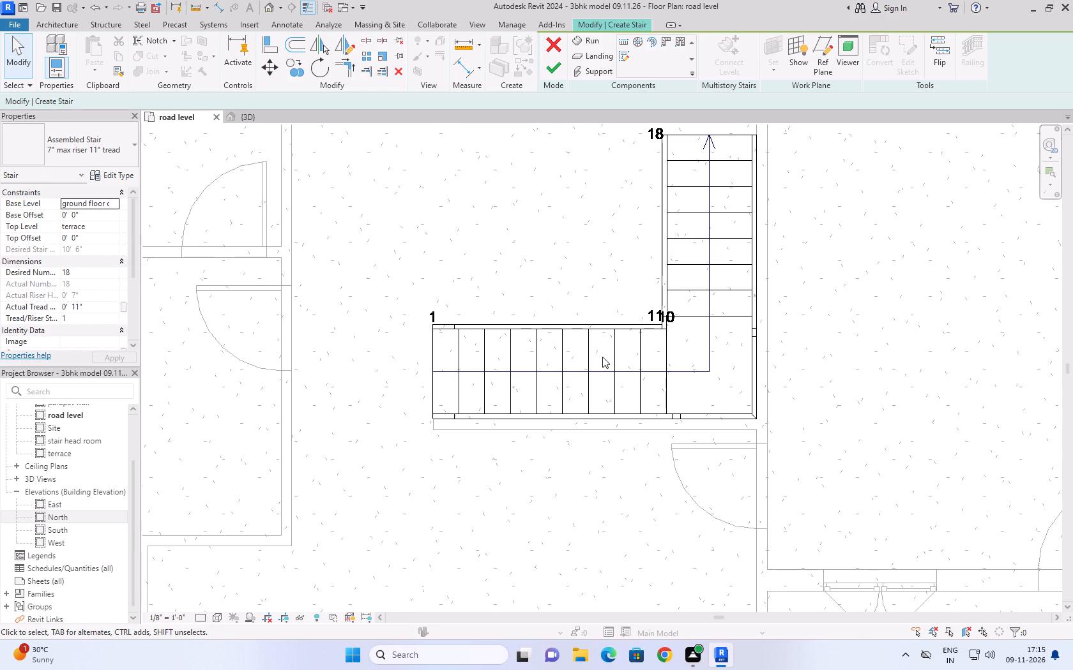
pyautogui.click(612, 355)
pyautogui.click(640, 485)
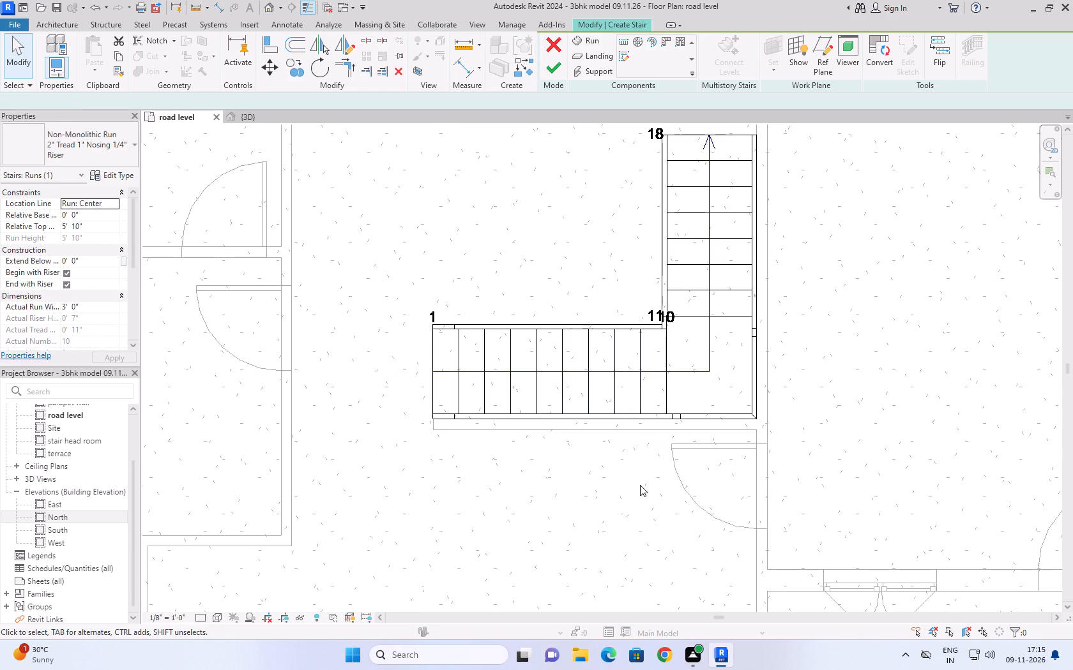
pyautogui.moveTo(803, 344); pyautogui.dragTo(677, 447, button='middle')
pyautogui.scroll(4, 598, 293)
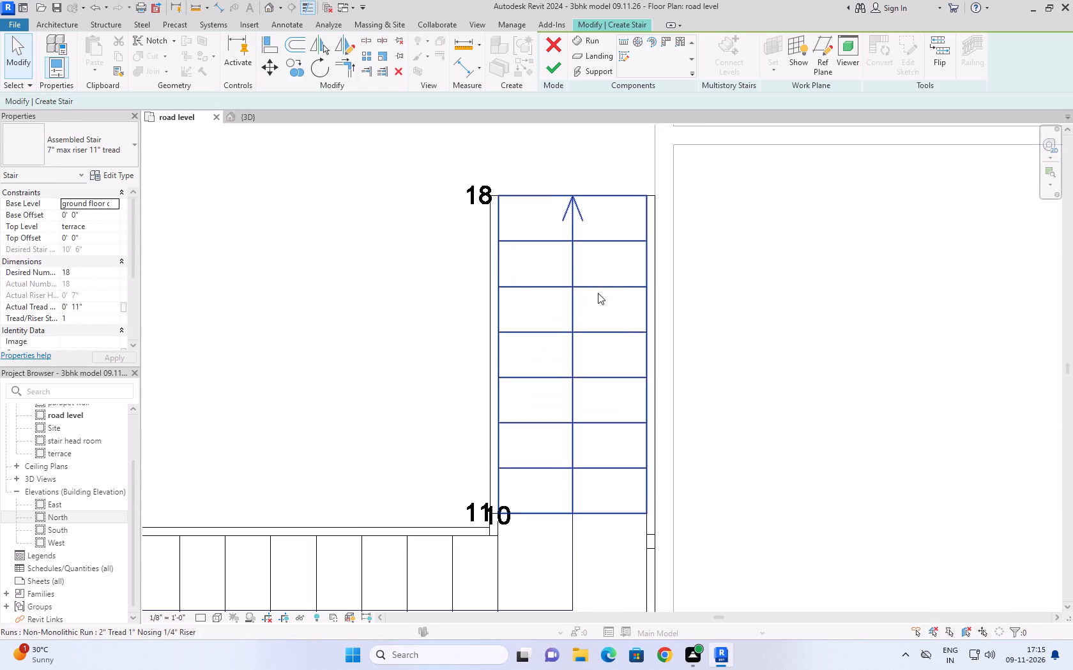
pyautogui.click(558, 62)
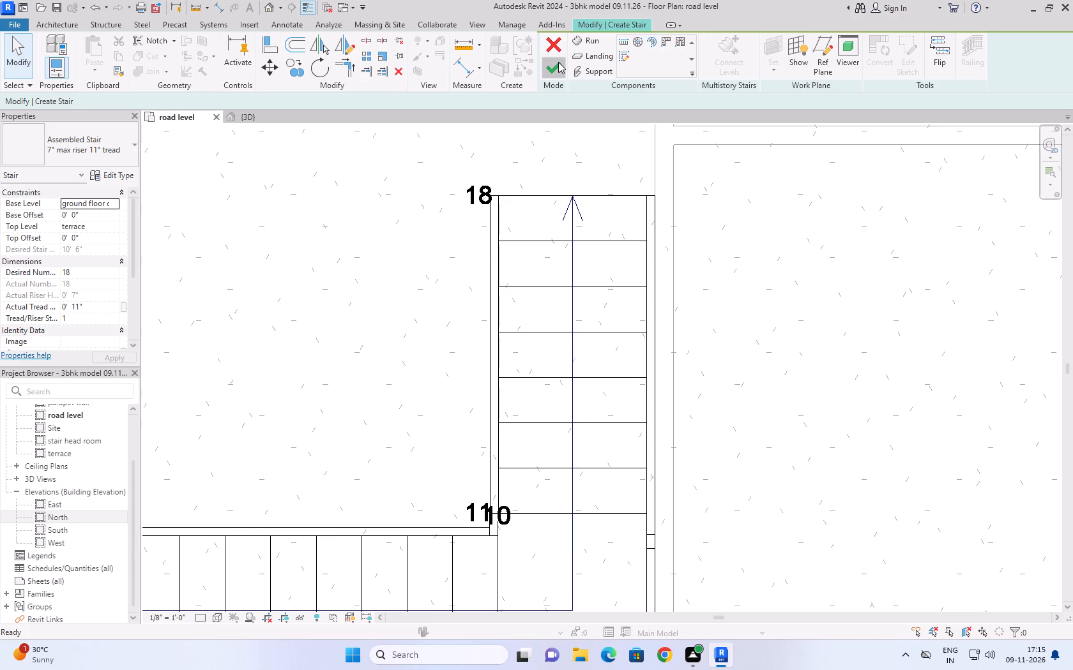
# Return to the 3D view and set its visual style to Wireframe.
pyautogui.scroll(-14, 673, 260)
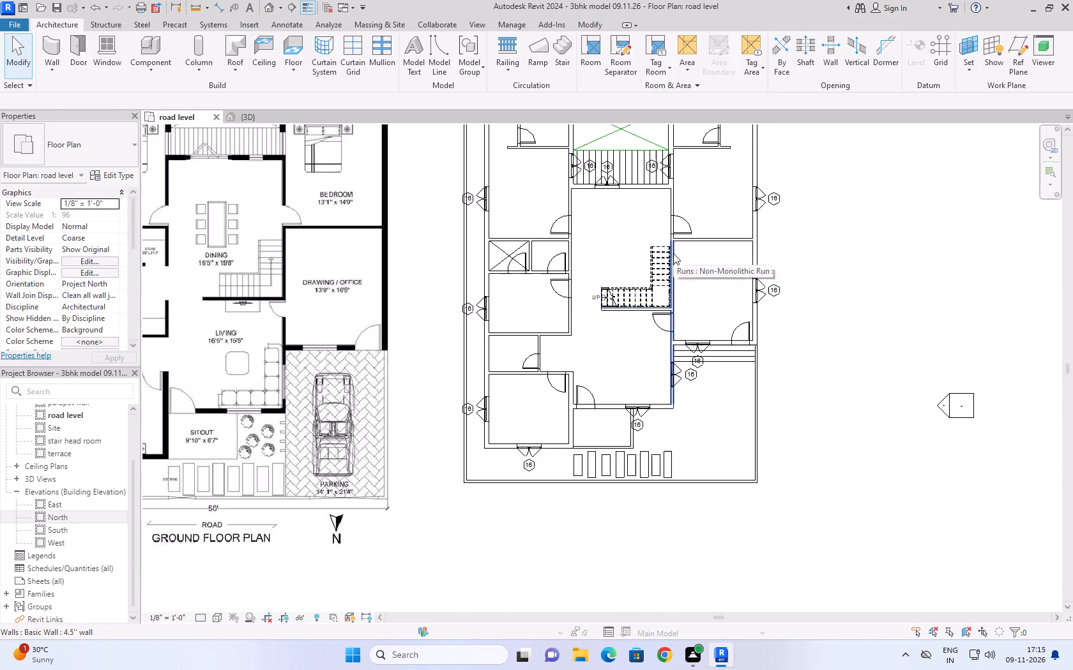
pyautogui.scroll(-6, 673, 253)
pyautogui.click(263, 108)
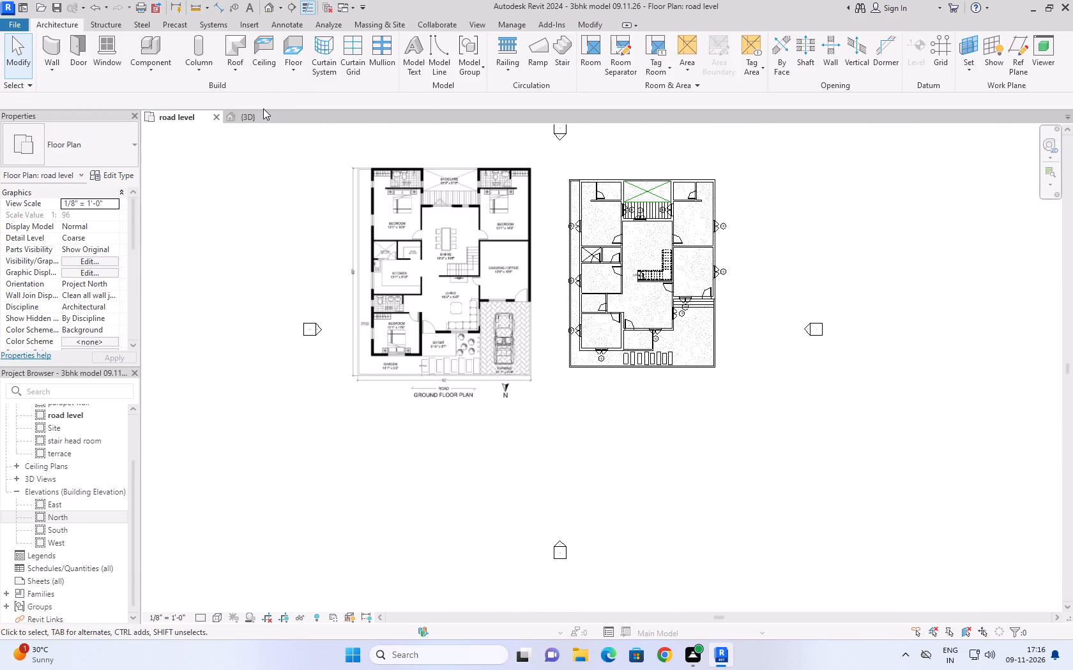
pyautogui.click(262, 111)
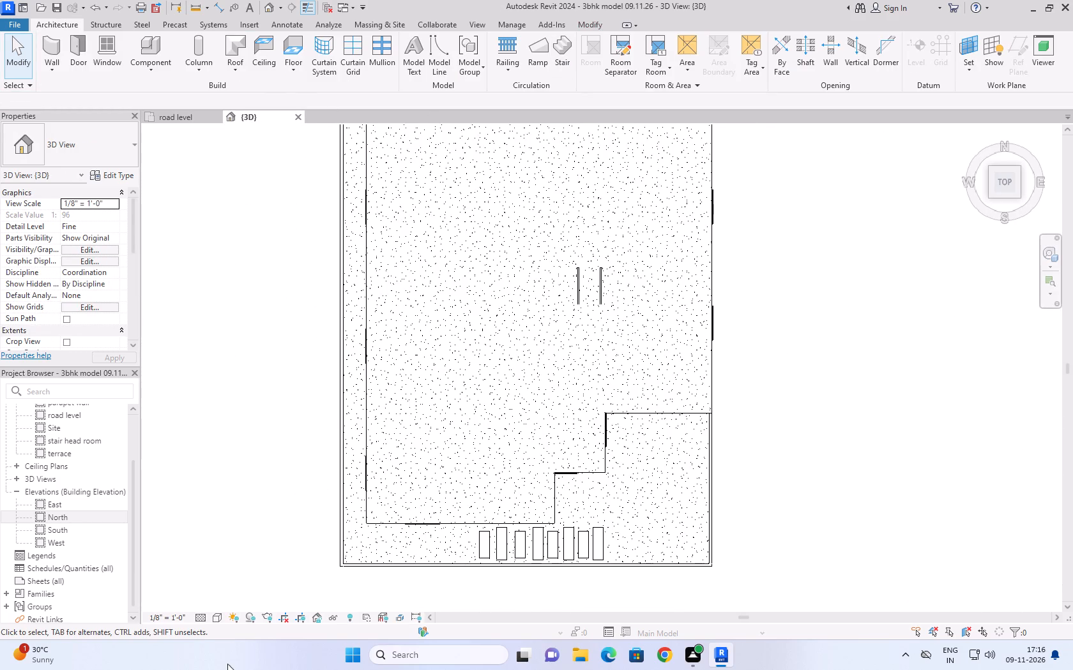
pyautogui.click(221, 614)
pyautogui.click(250, 539)
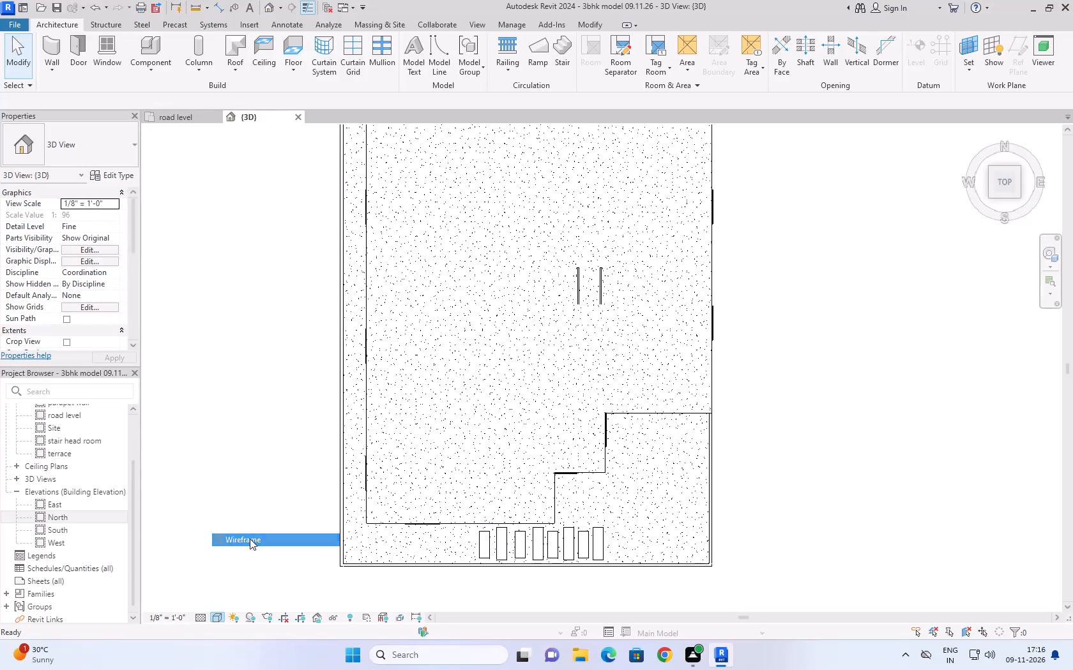
# Edit the terrace slab's boundary and draw an 11'-5" line along the south side of the lower stair run to the east wall face.
pyautogui.moveTo(755, 315); pyautogui.dragTo(757, 412, button='middle')
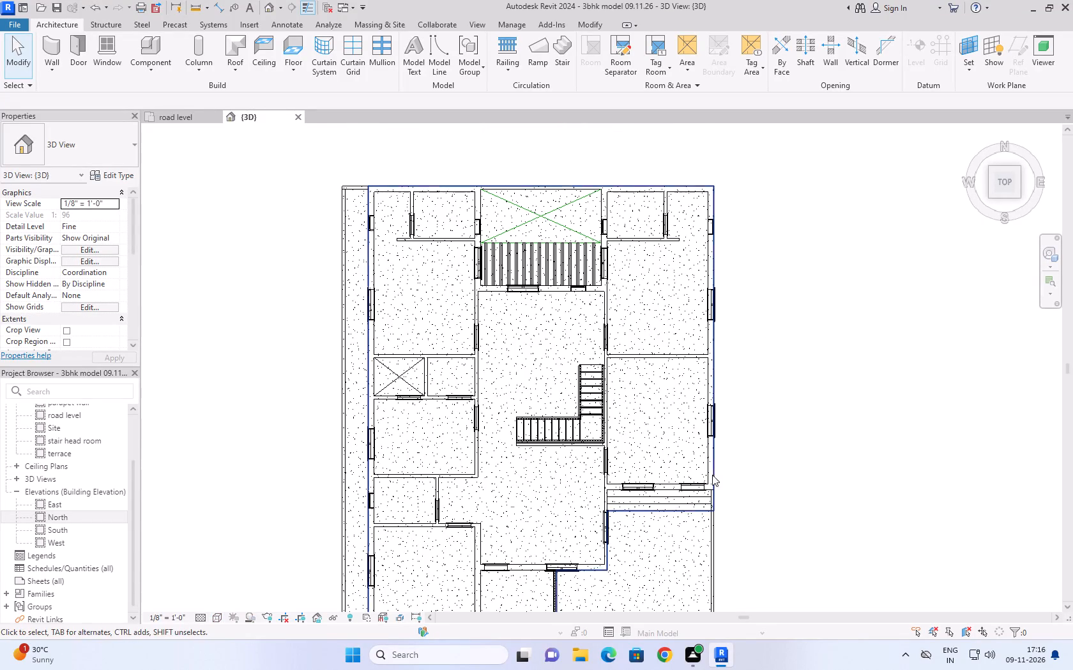
pyautogui.click(713, 251)
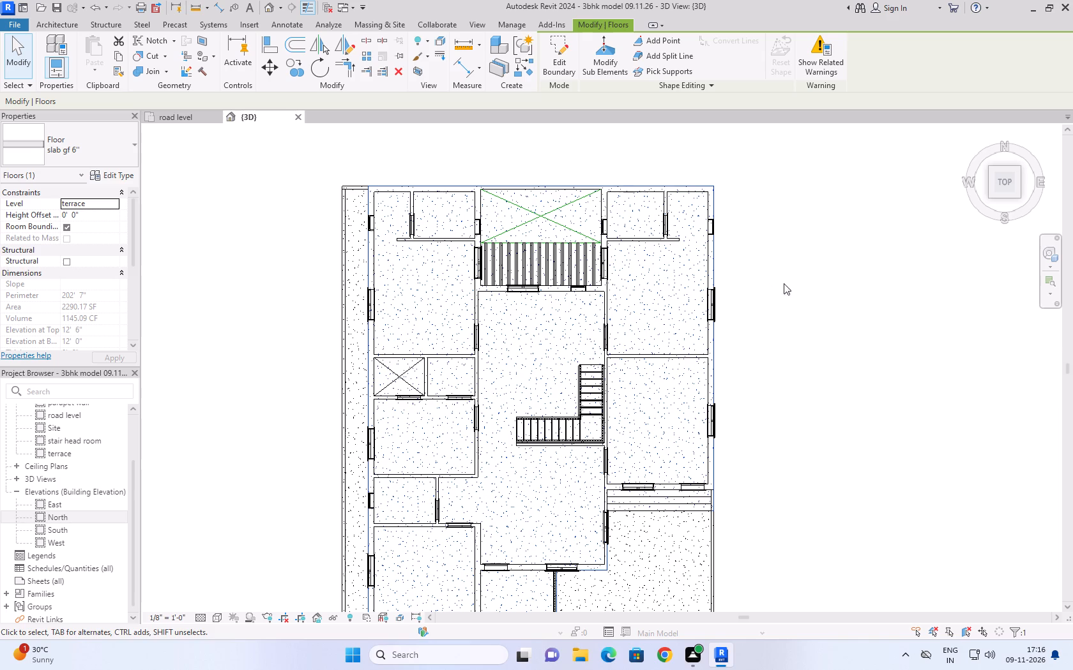
pyautogui.scroll(-3, 680, 300)
pyautogui.click(558, 78)
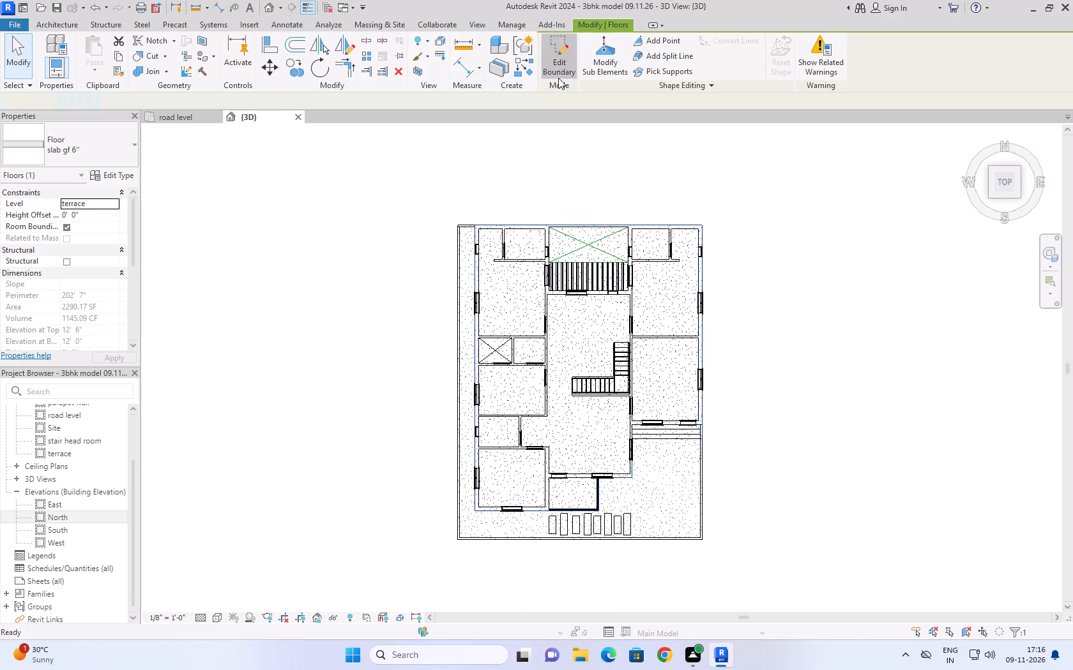
pyautogui.scroll(4, 618, 412)
pyautogui.scroll(3, 665, 348)
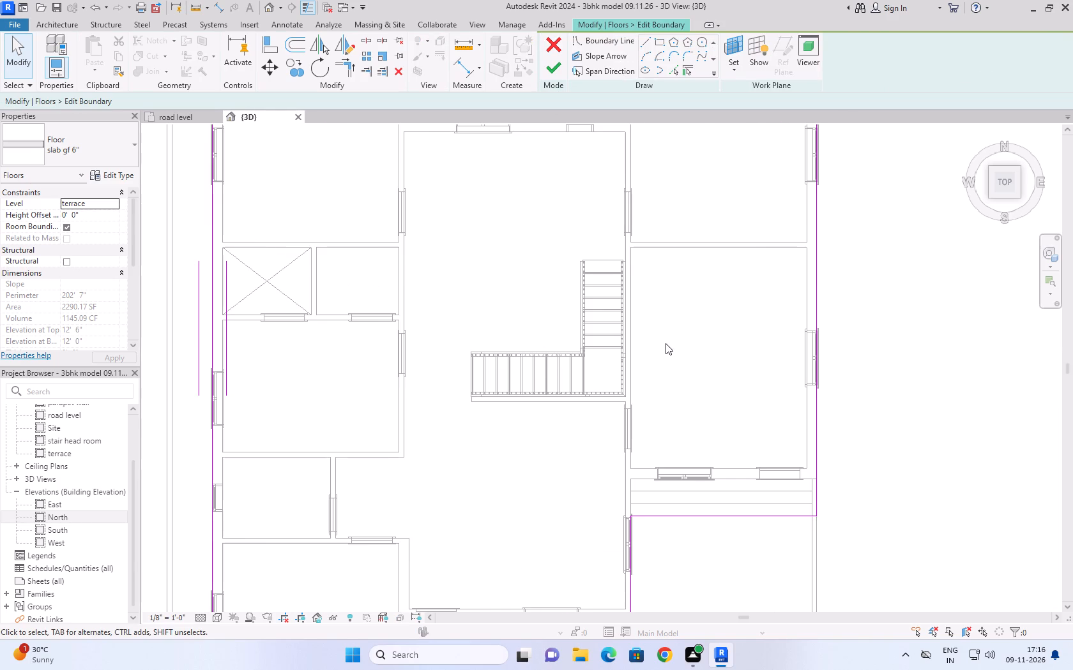
pyautogui.click(650, 43)
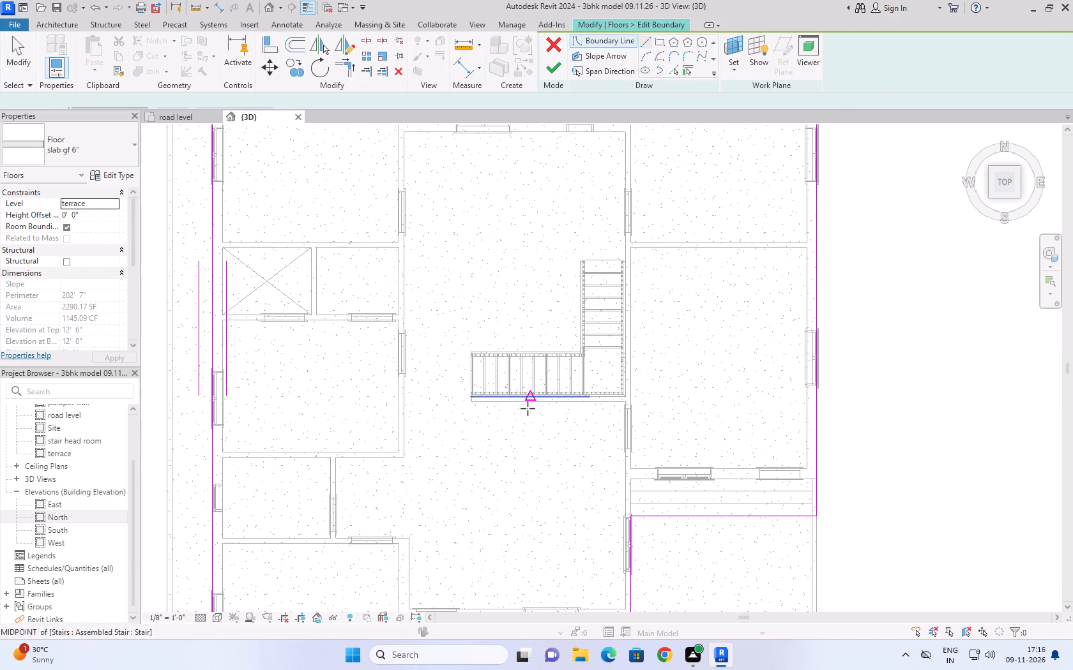
pyautogui.scroll(8, 507, 419)
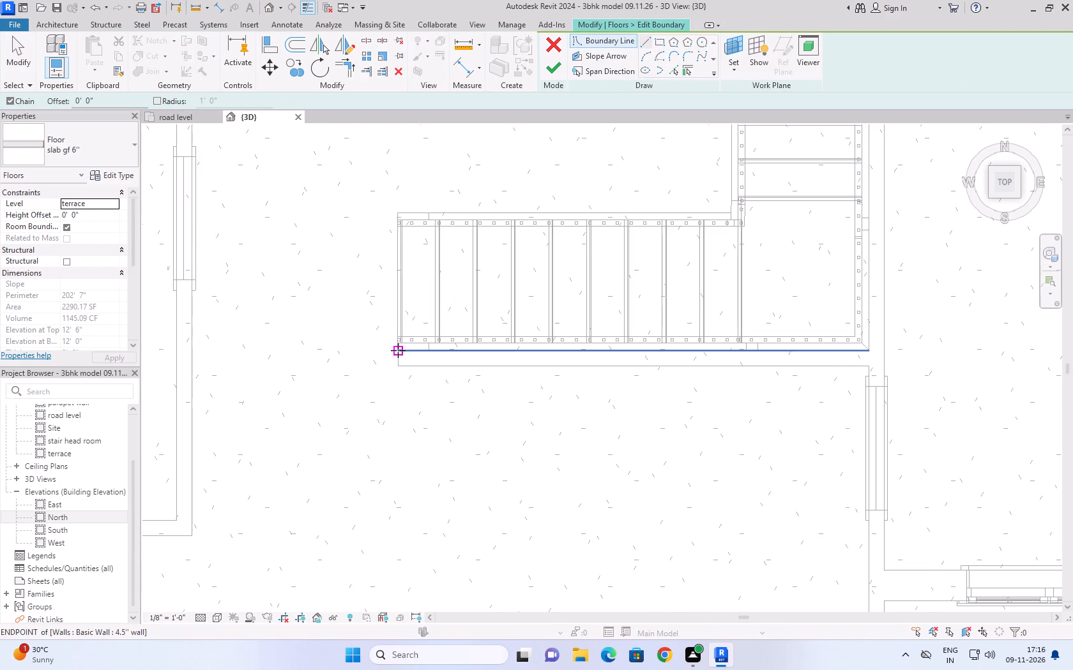
pyautogui.click(398, 350)
pyautogui.scroll(-9, 528, 348)
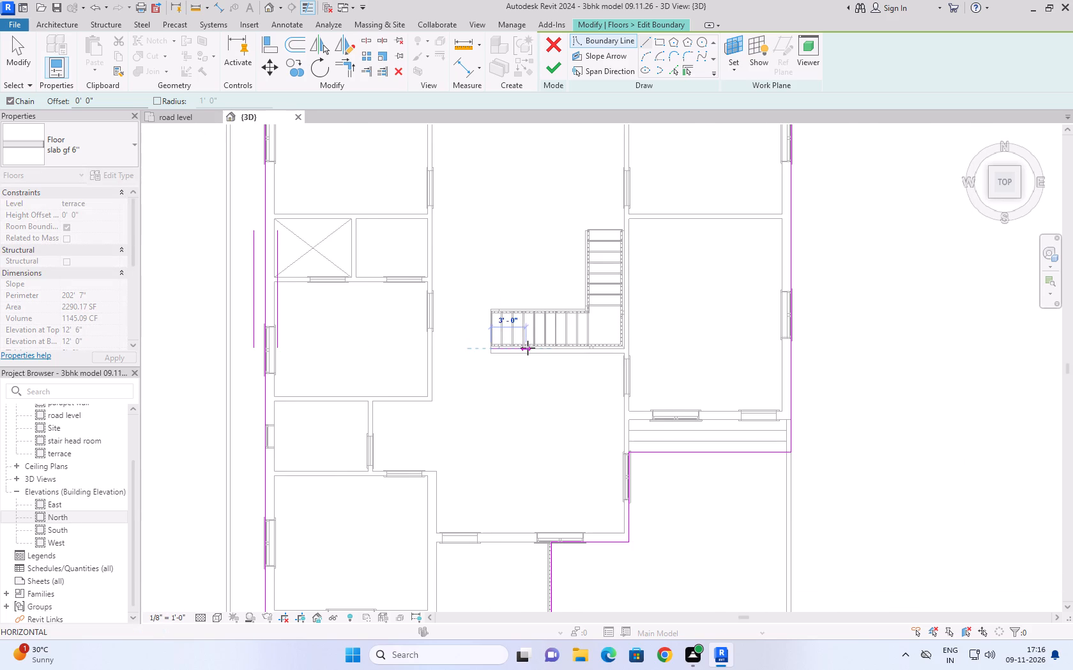
pyautogui.scroll(11, 625, 346)
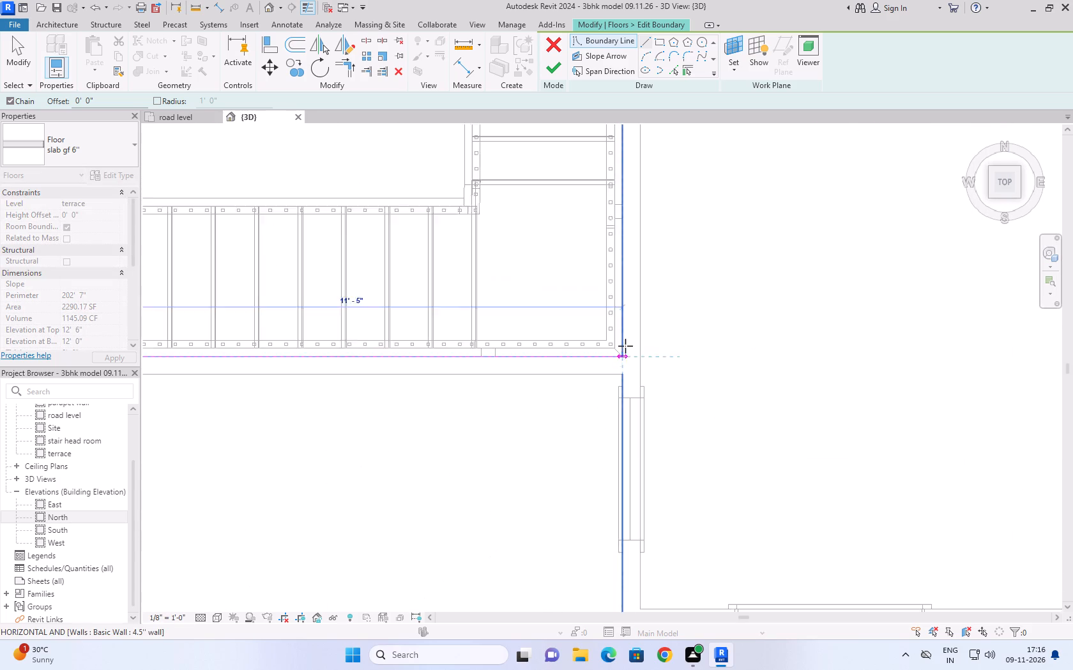
pyautogui.click(621, 357)
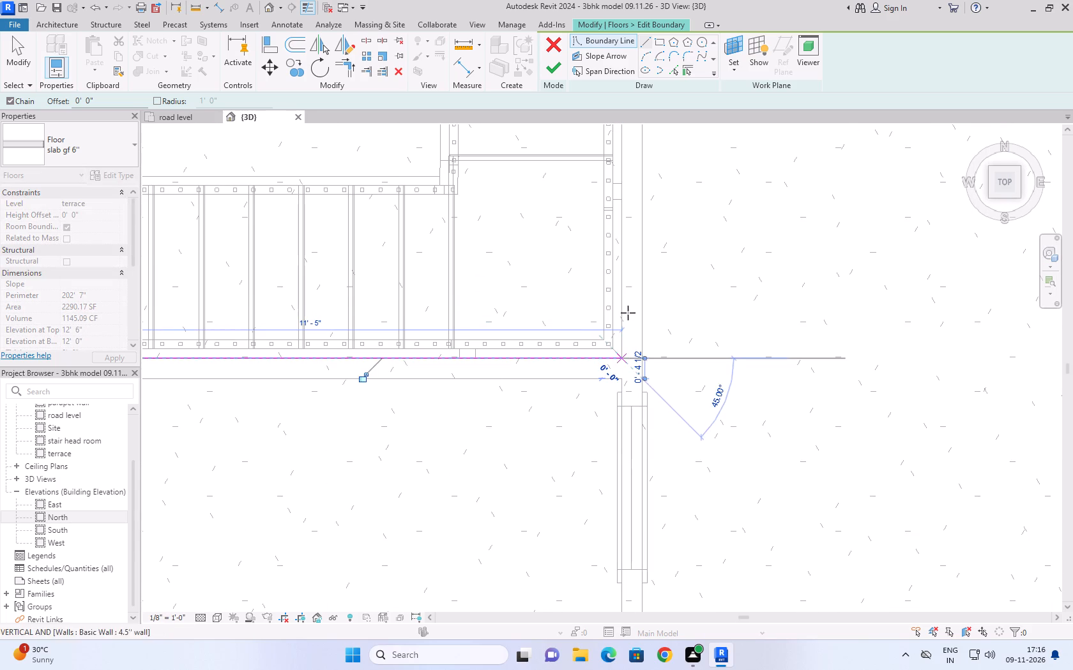
# Continue the stair opening boundary 10'-2" north along the wall face, west across the upper run's end, and south along its west side.
pyautogui.scroll(-10, 623, 293)
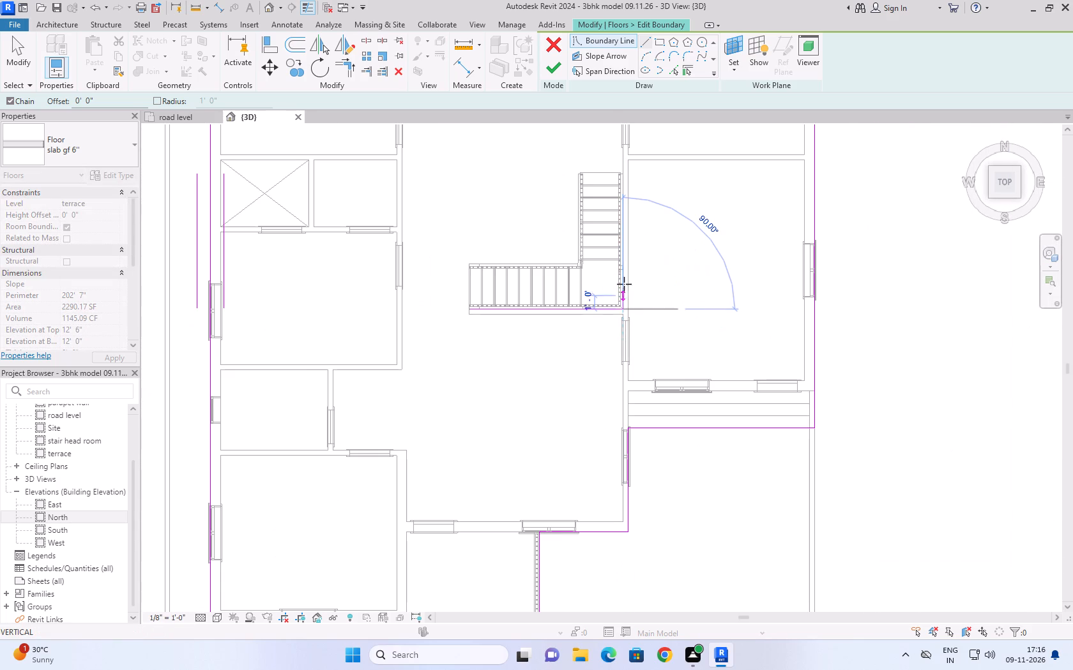
pyautogui.scroll(9, 623, 170)
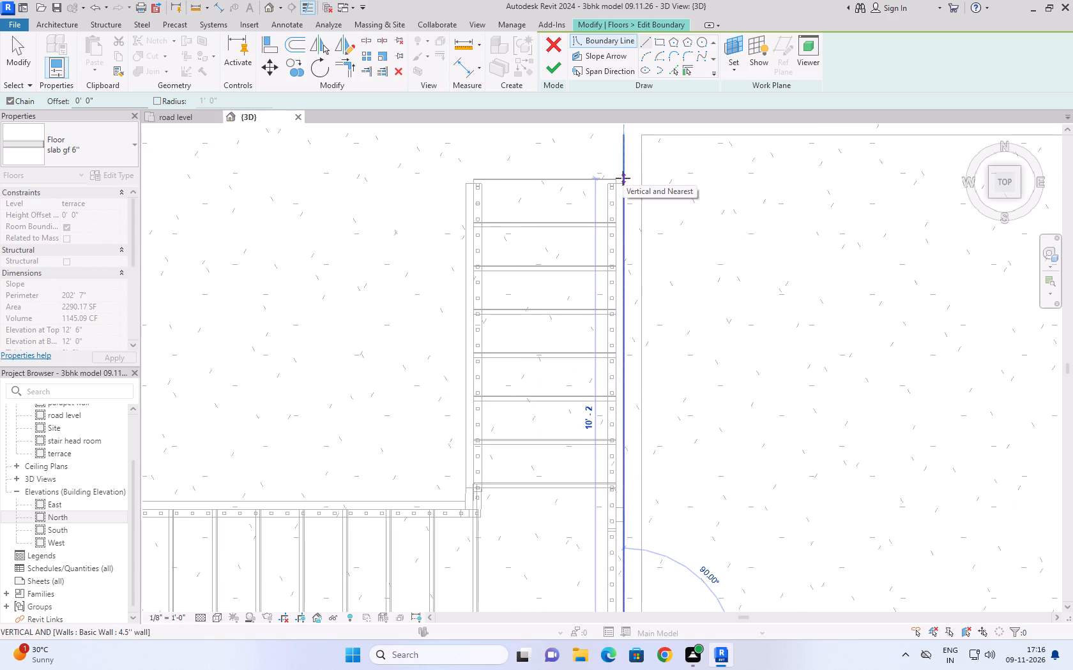
pyautogui.click(623, 178)
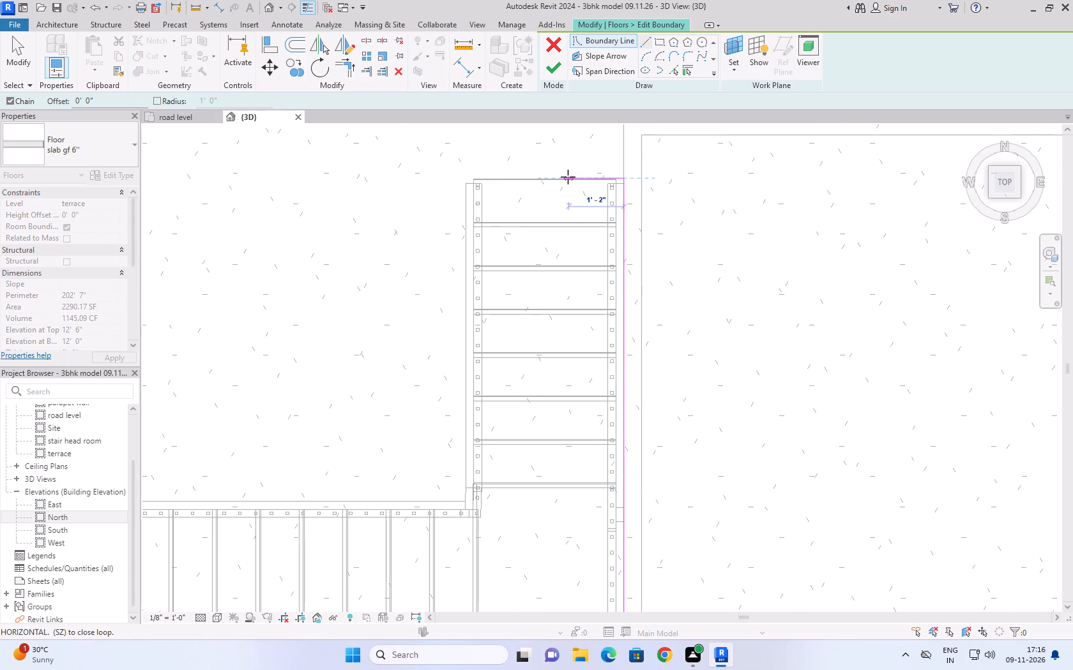
pyautogui.click(464, 175)
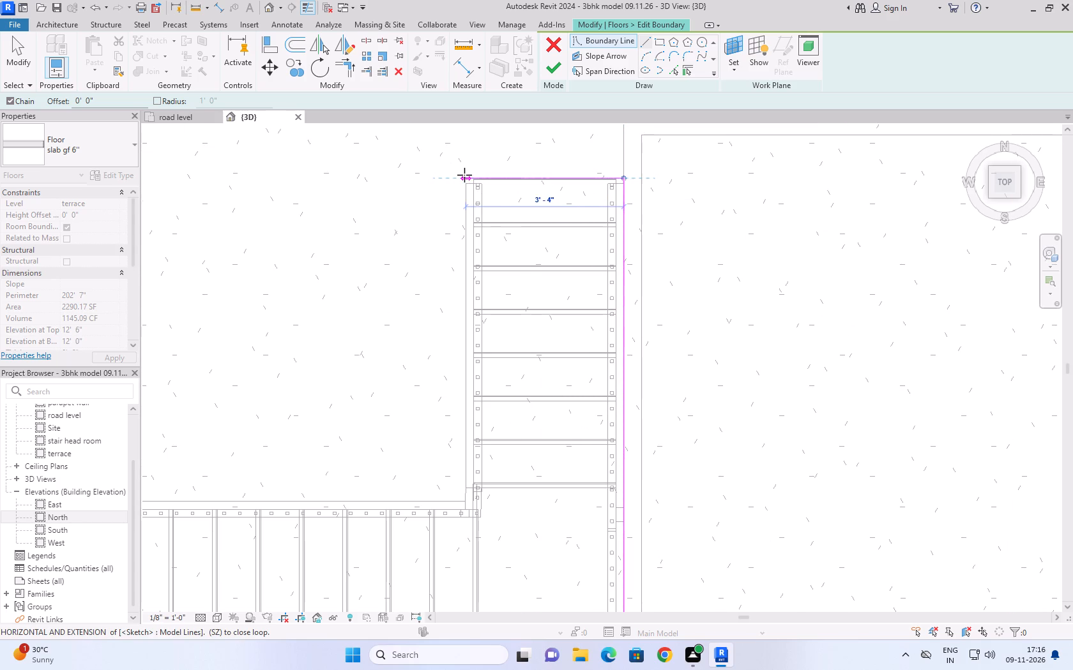
pyautogui.click(466, 501)
# Extend the opening boundary about 8'-1" west along the north side of the lower stair run to its west end.
pyautogui.scroll(-3, 487, 472)
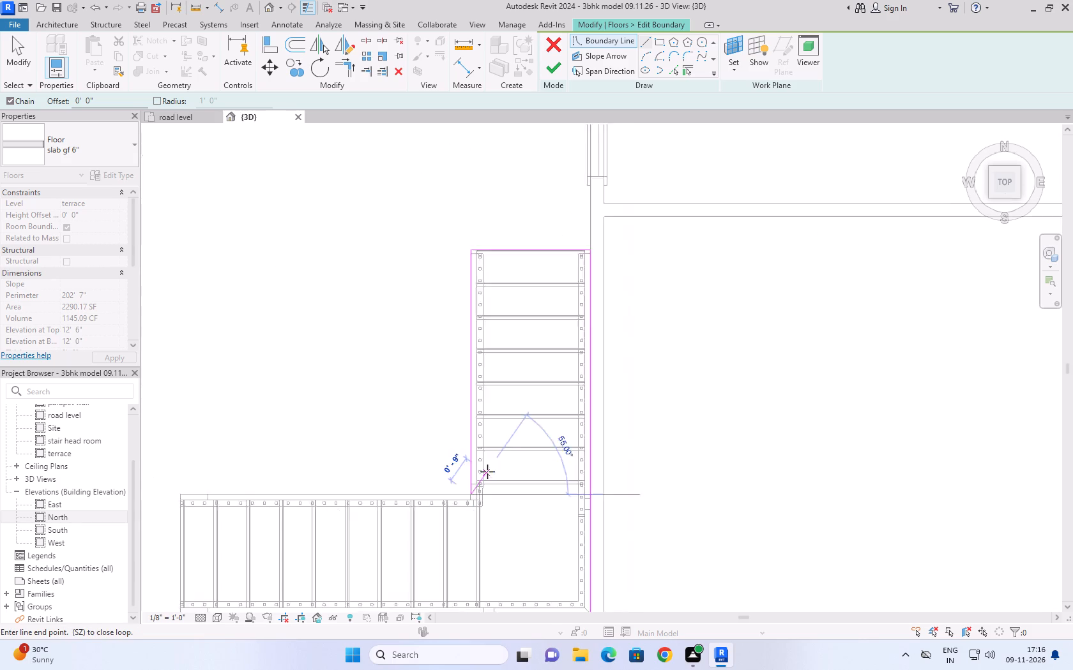
pyautogui.scroll(-7, 487, 472)
pyautogui.scroll(10, 358, 489)
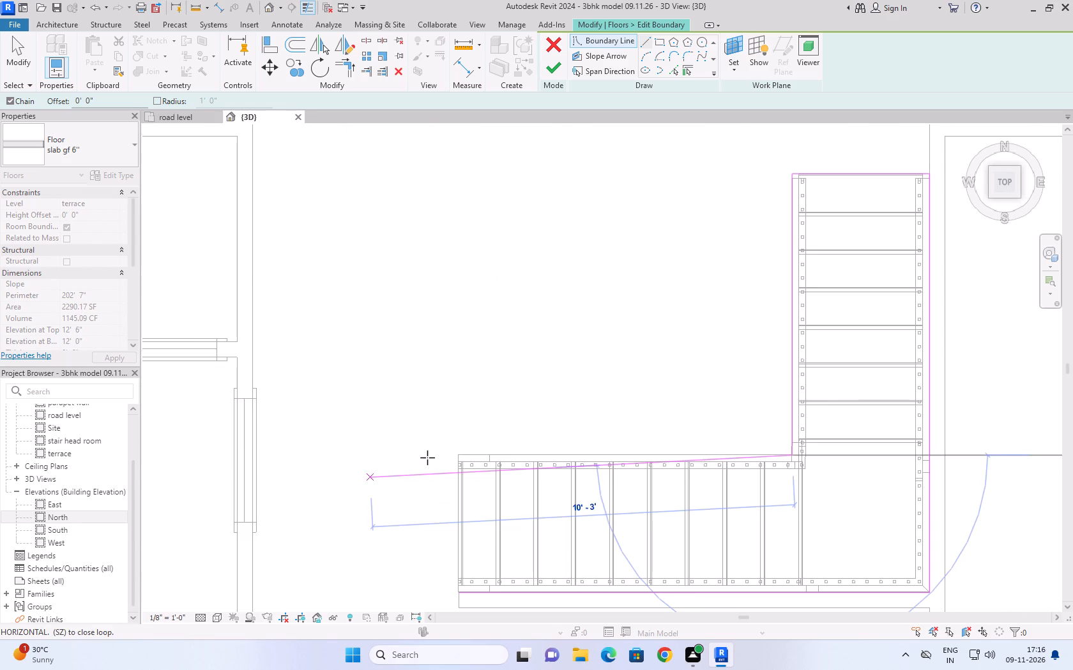
pyautogui.scroll(2, 473, 450)
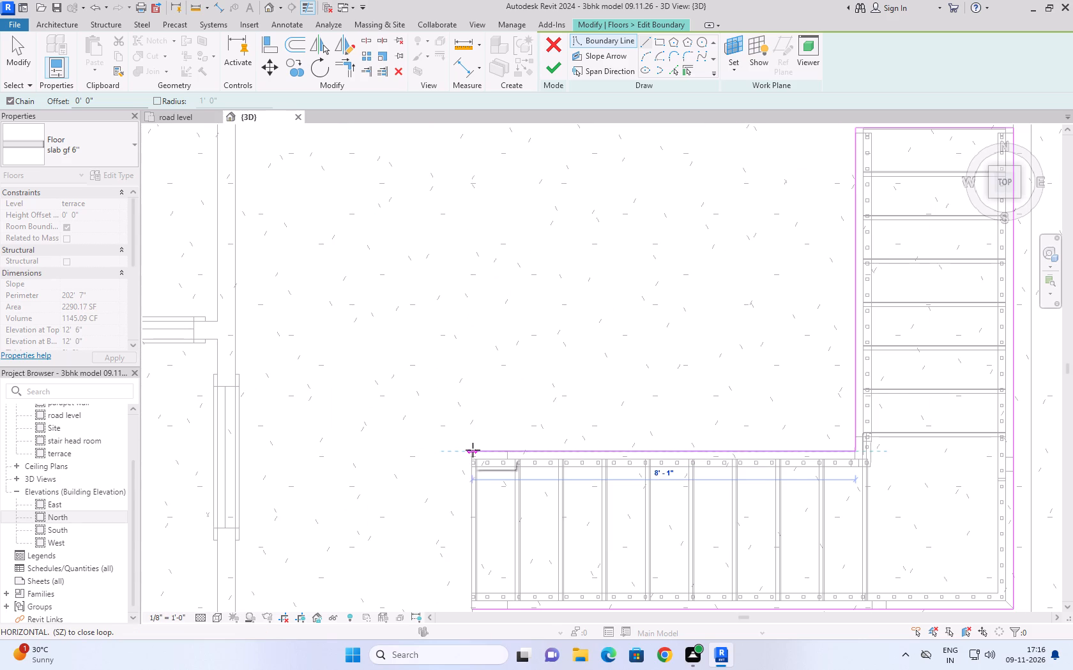
pyautogui.scroll(11, 473, 450)
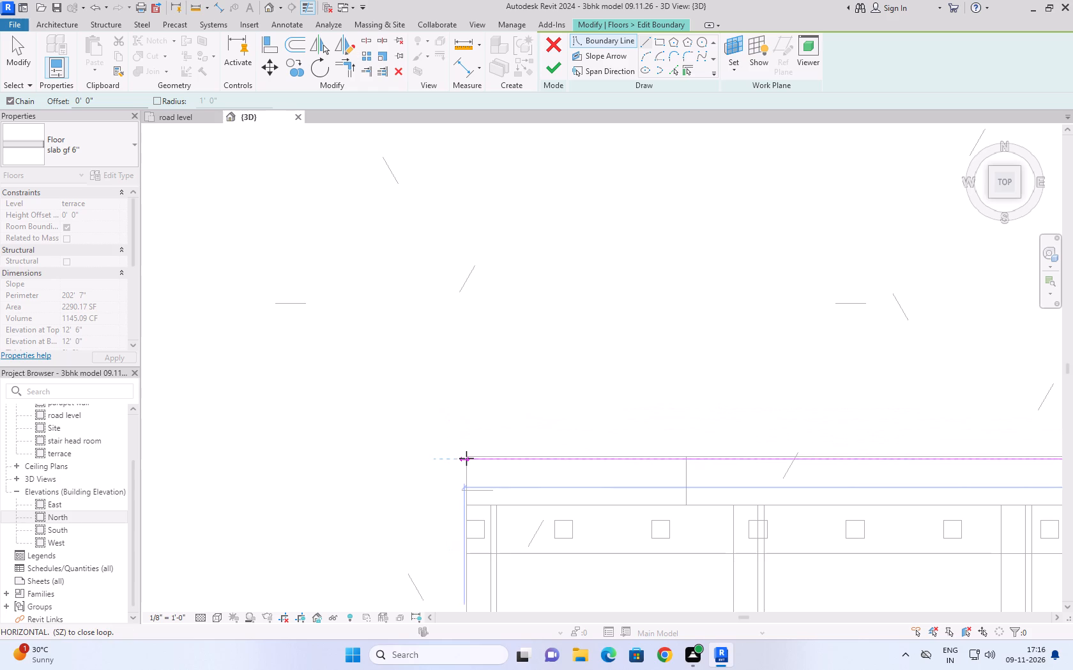
pyautogui.scroll(11, 466, 458)
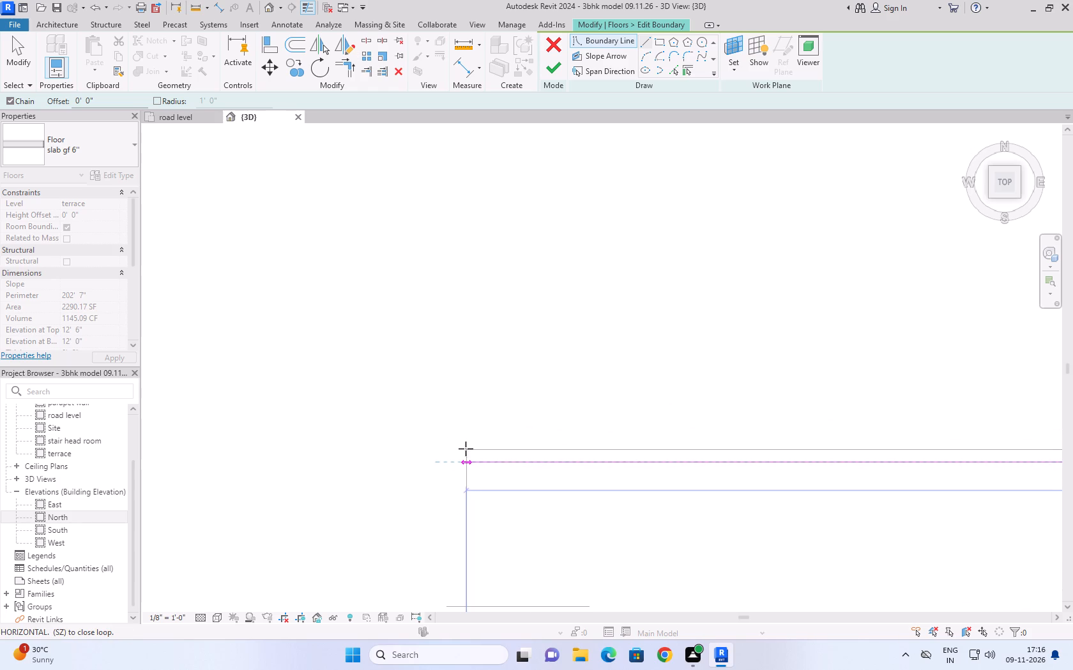
pyautogui.click(467, 464)
# Draw the opening's west boundary line down the lower run's end to meet the south boundary line.
pyautogui.scroll(-12, 483, 392)
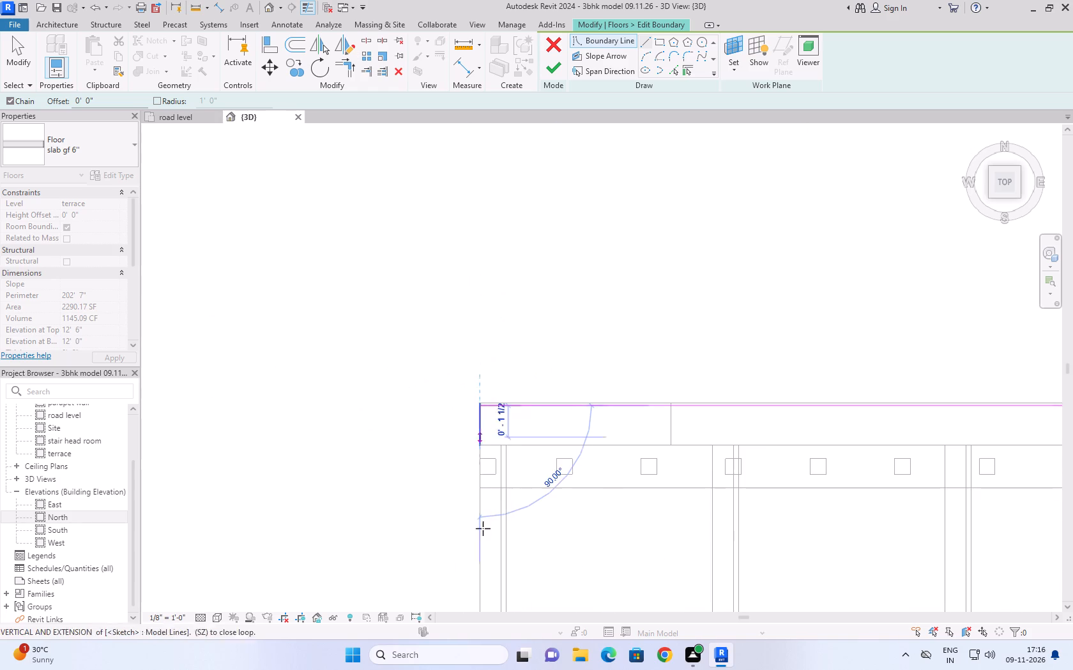
pyautogui.scroll(-12, 483, 475)
pyautogui.scroll(5, 481, 573)
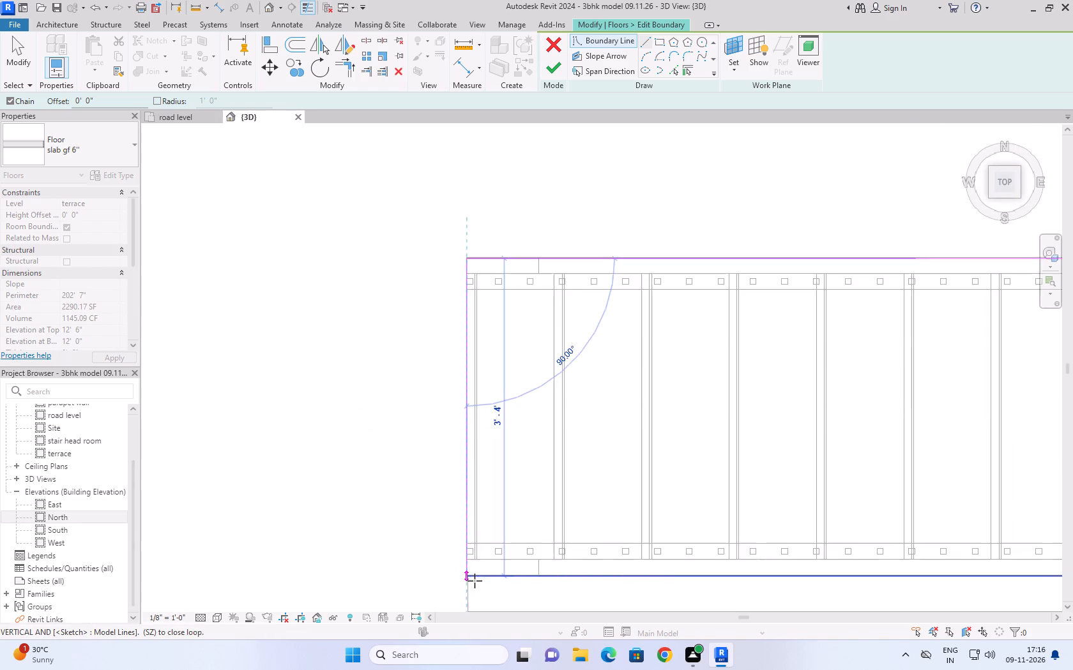
pyautogui.scroll(11, 475, 581)
pyautogui.scroll(-5, 476, 359)
pyautogui.scroll(2, 468, 499)
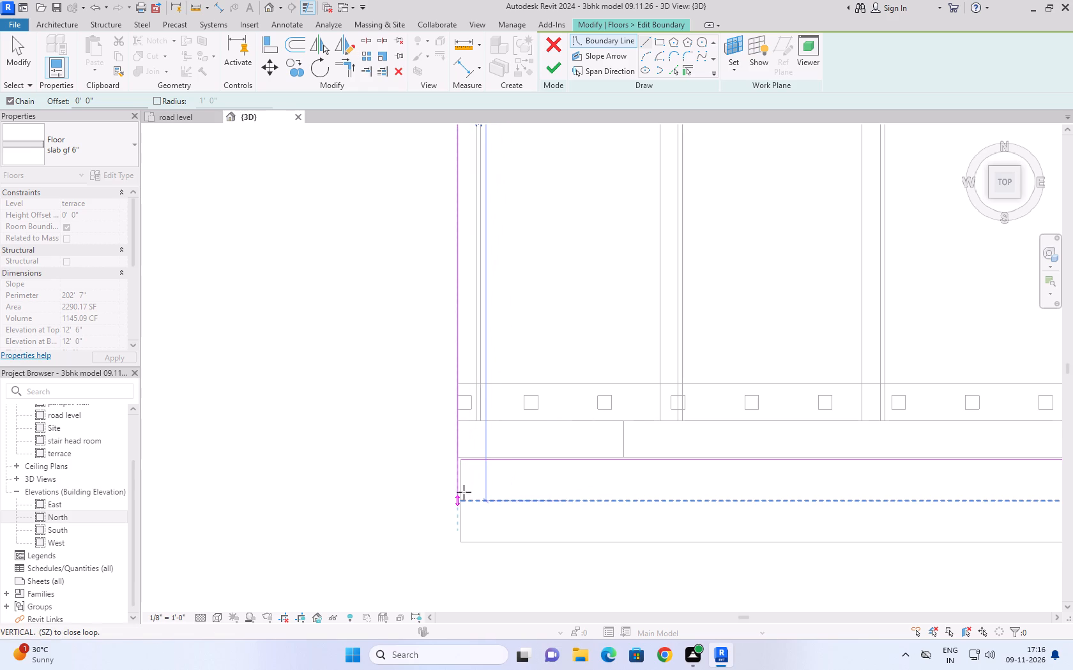
pyautogui.scroll(7, 464, 492)
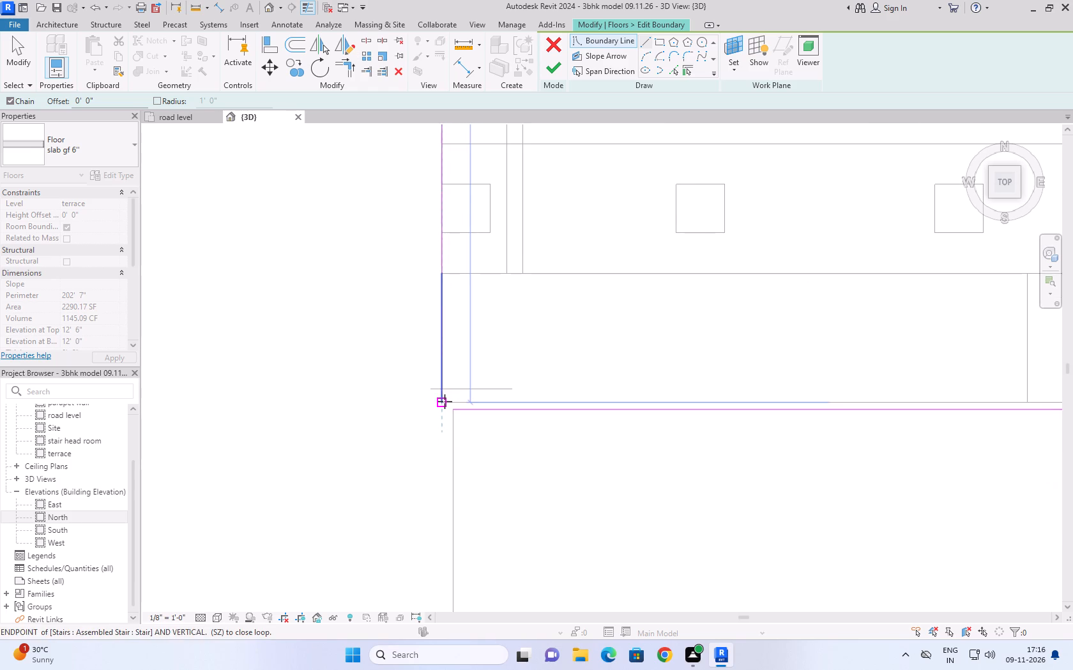
pyautogui.click(445, 410)
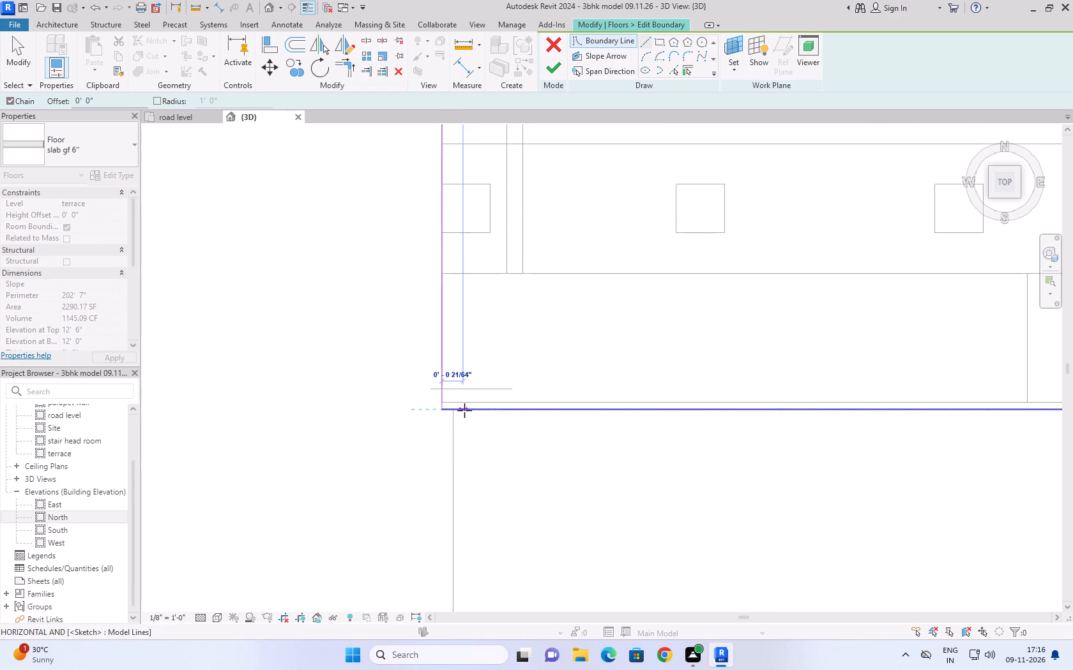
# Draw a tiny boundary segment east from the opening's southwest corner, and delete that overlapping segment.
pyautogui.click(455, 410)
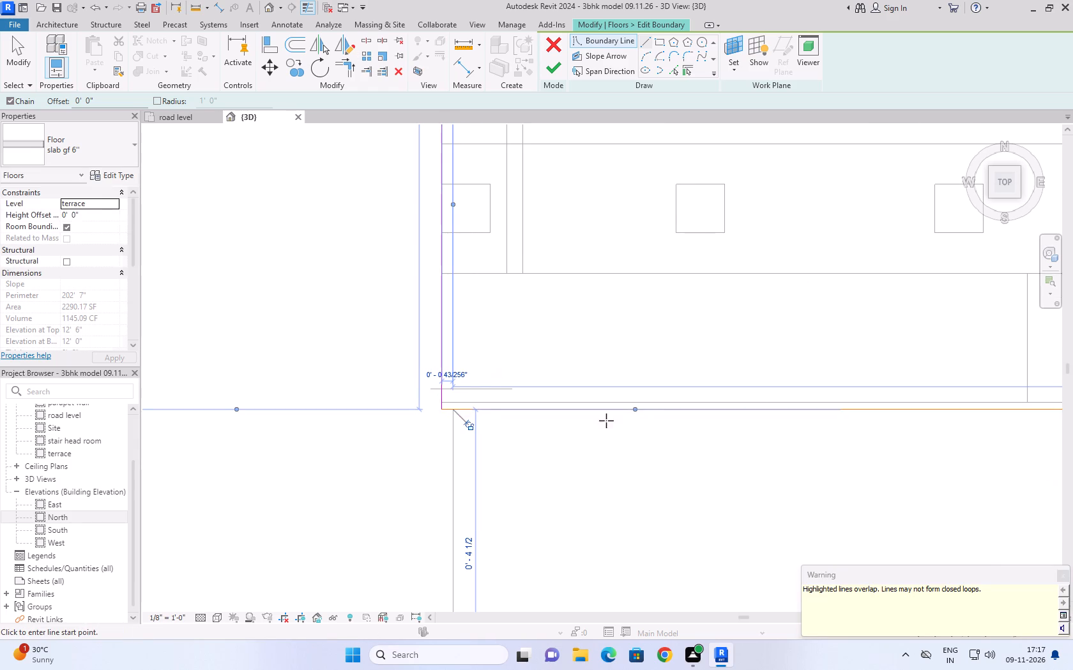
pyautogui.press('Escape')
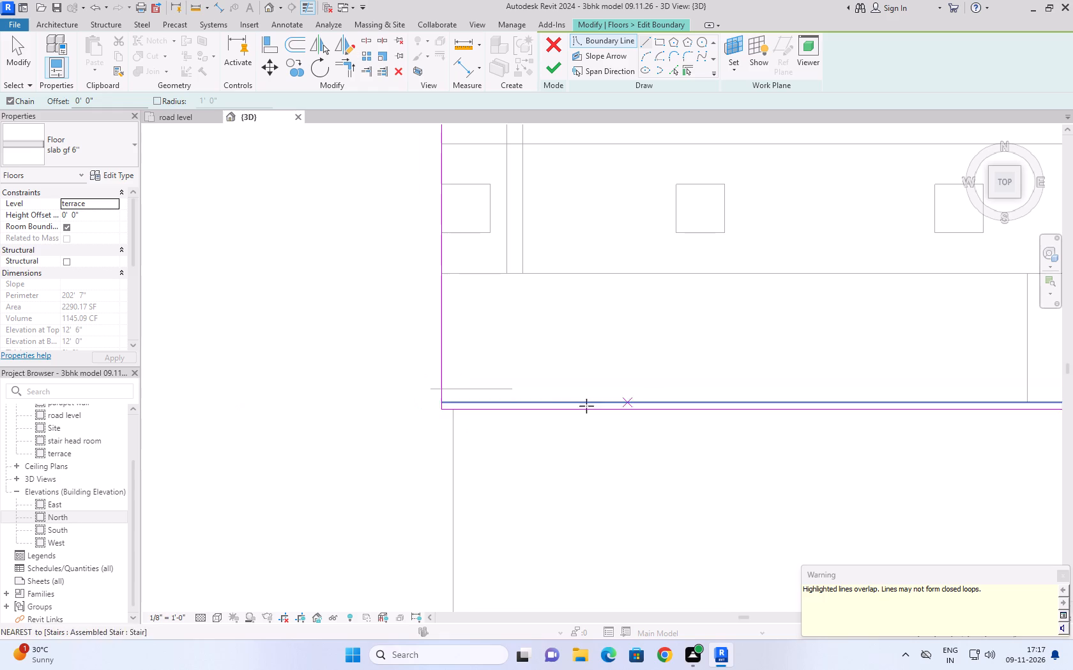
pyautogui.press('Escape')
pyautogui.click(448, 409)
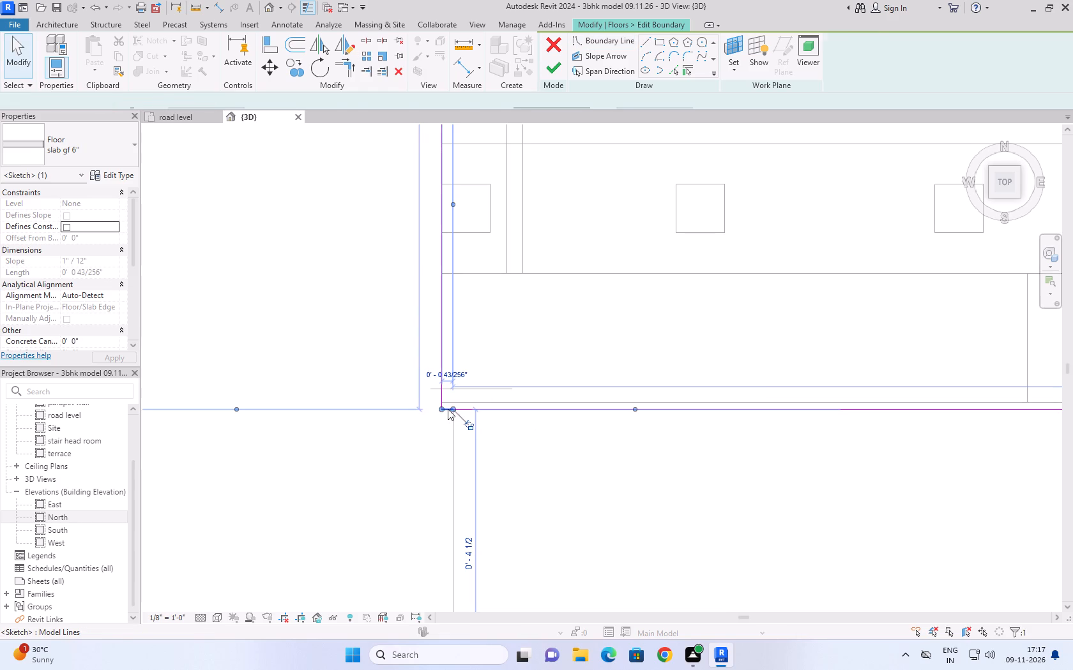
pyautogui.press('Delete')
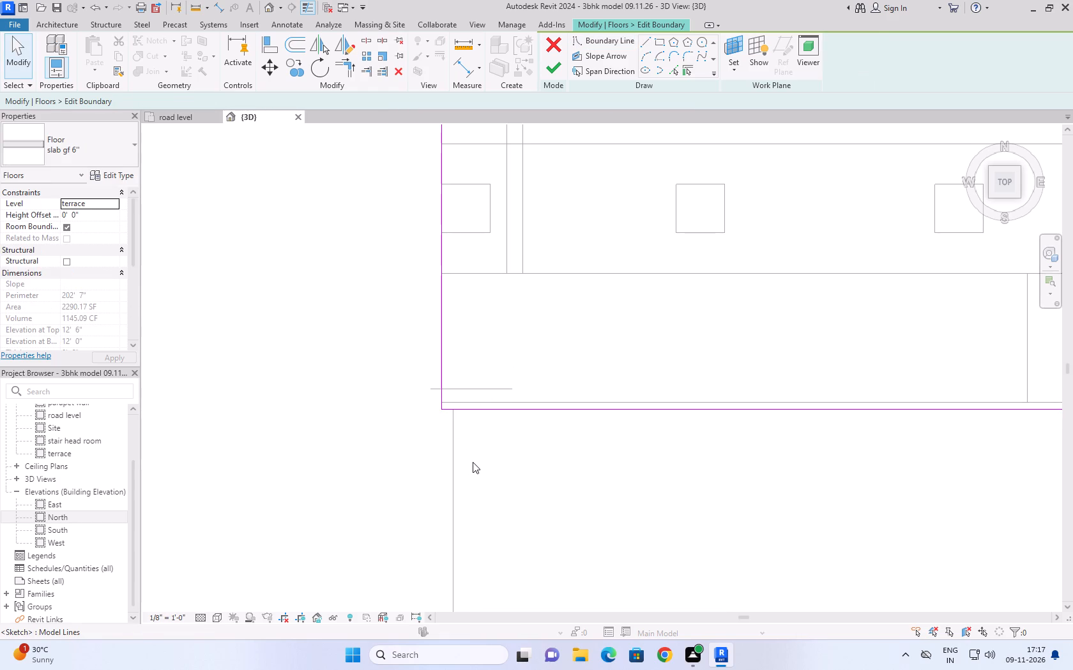
# Finish the terrace slab's boundary edit and attach the walls reaching its level to the slab's bottom.
pyautogui.scroll(-8, 473, 462)
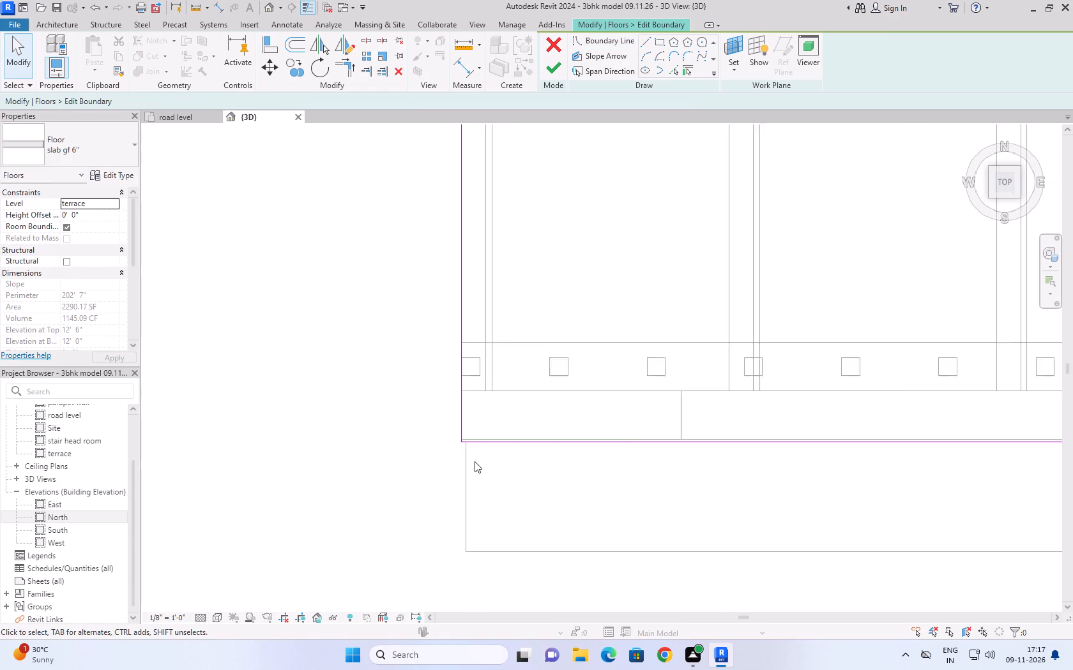
pyautogui.scroll(-2, 475, 461)
pyautogui.click(556, 72)
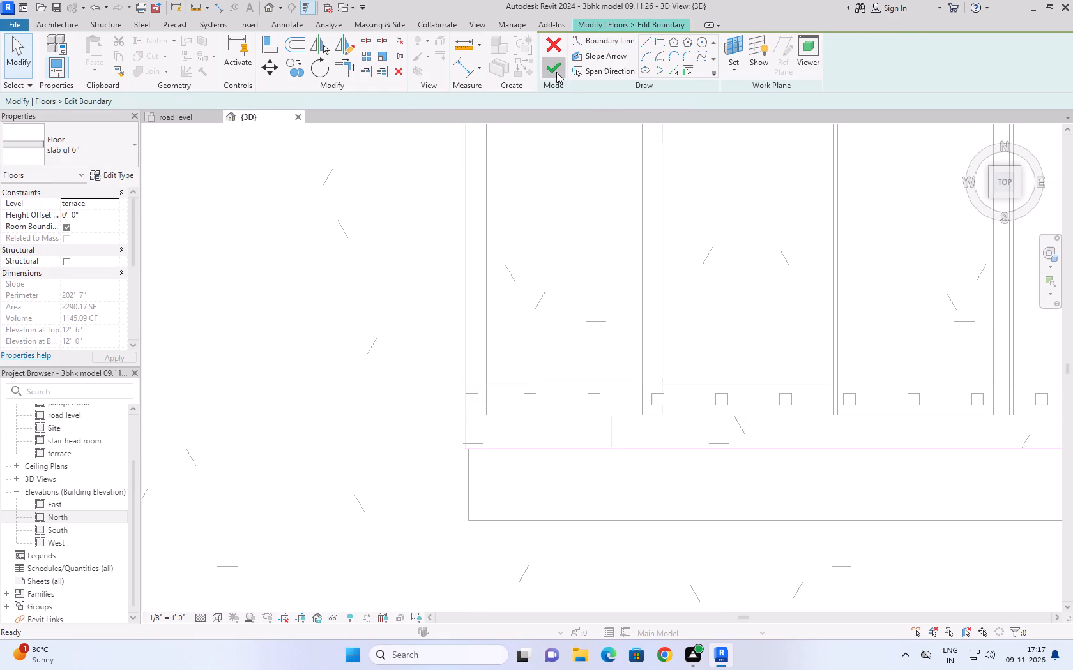
pyautogui.click(582, 332)
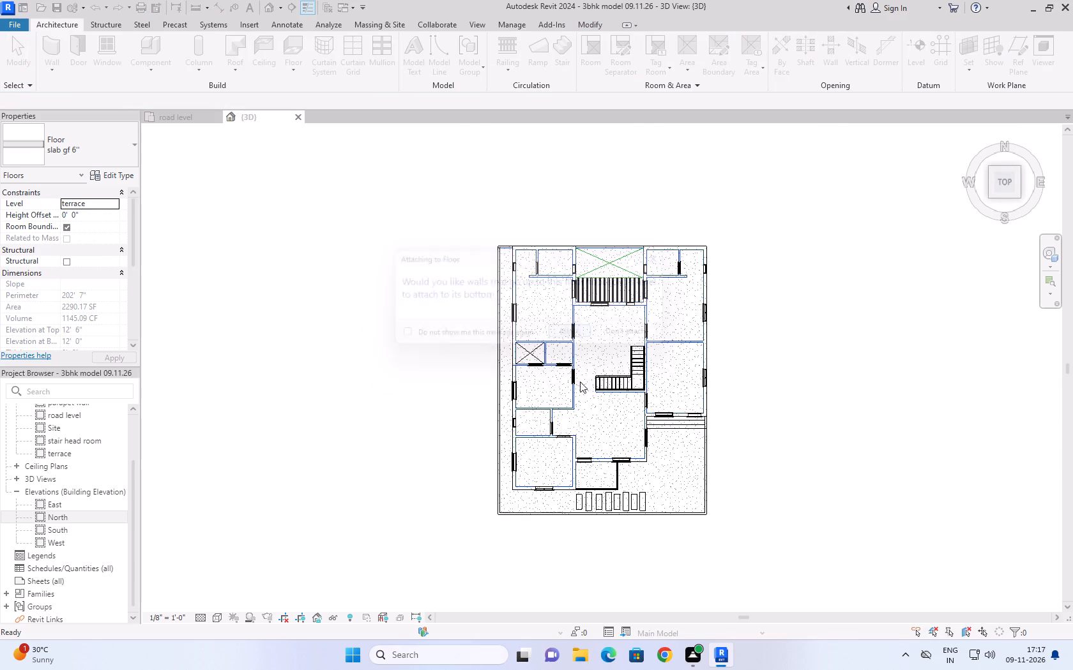
# Turn the 3D view to the front-right isometric orientation and set its visual style to Realistic.
pyautogui.scroll(-16, 481, 449)
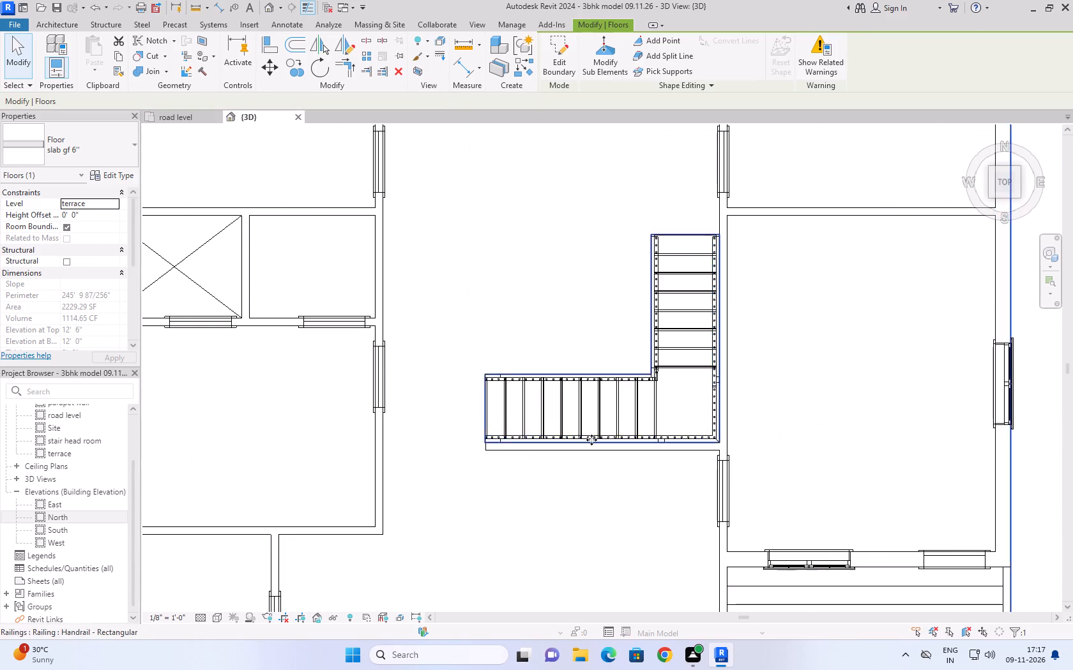
pyautogui.click(977, 133)
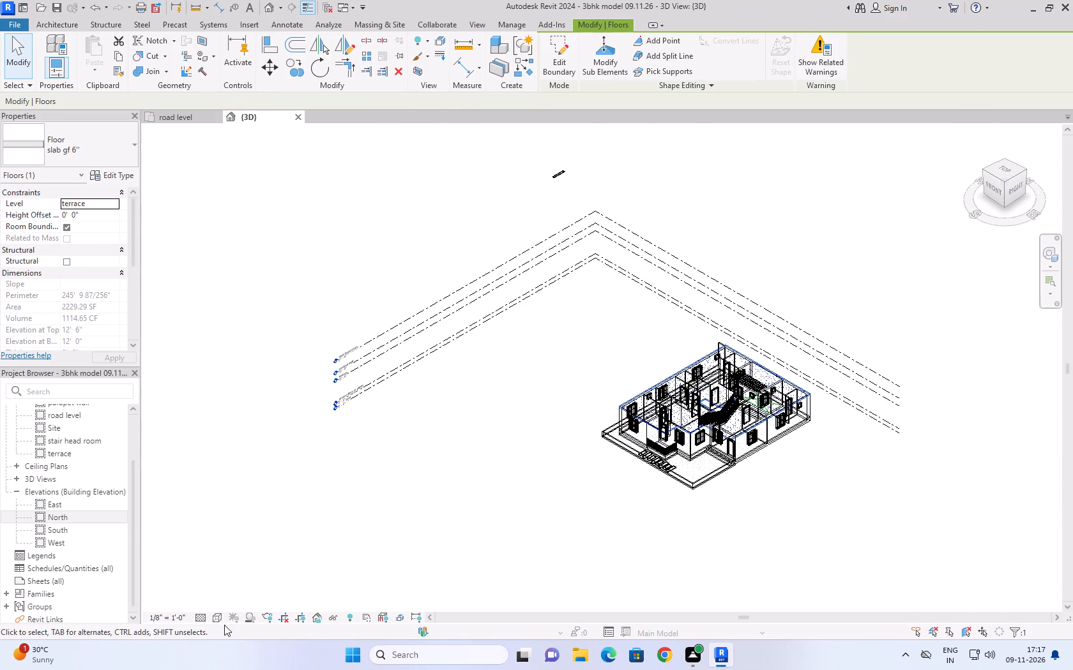
pyautogui.click(597, 22)
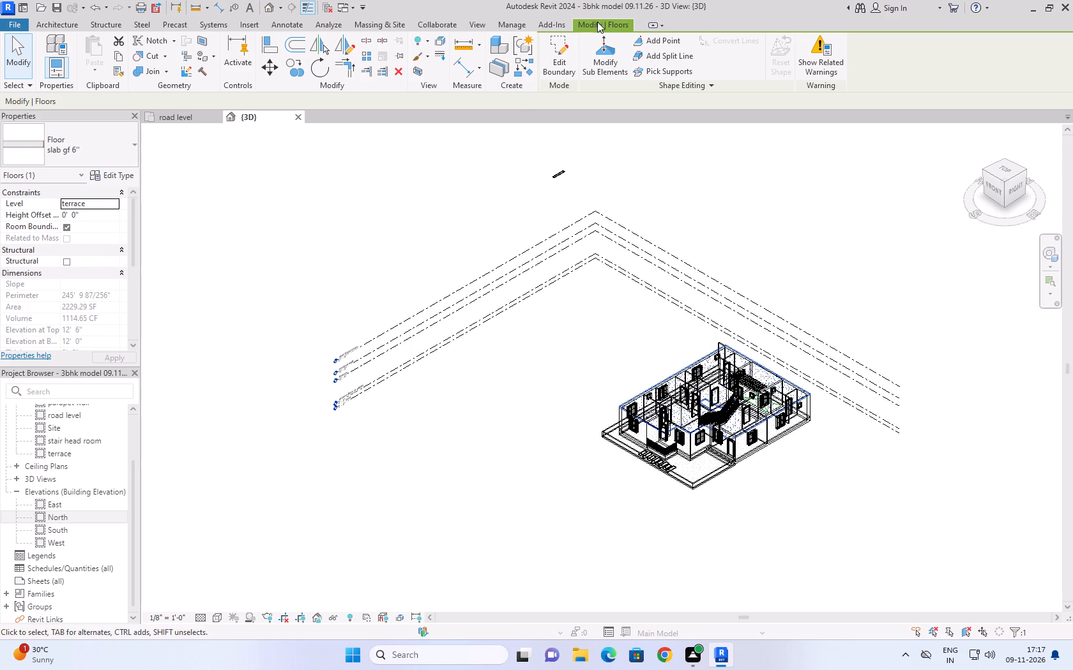
pyautogui.click(608, 25)
pyautogui.click(220, 616)
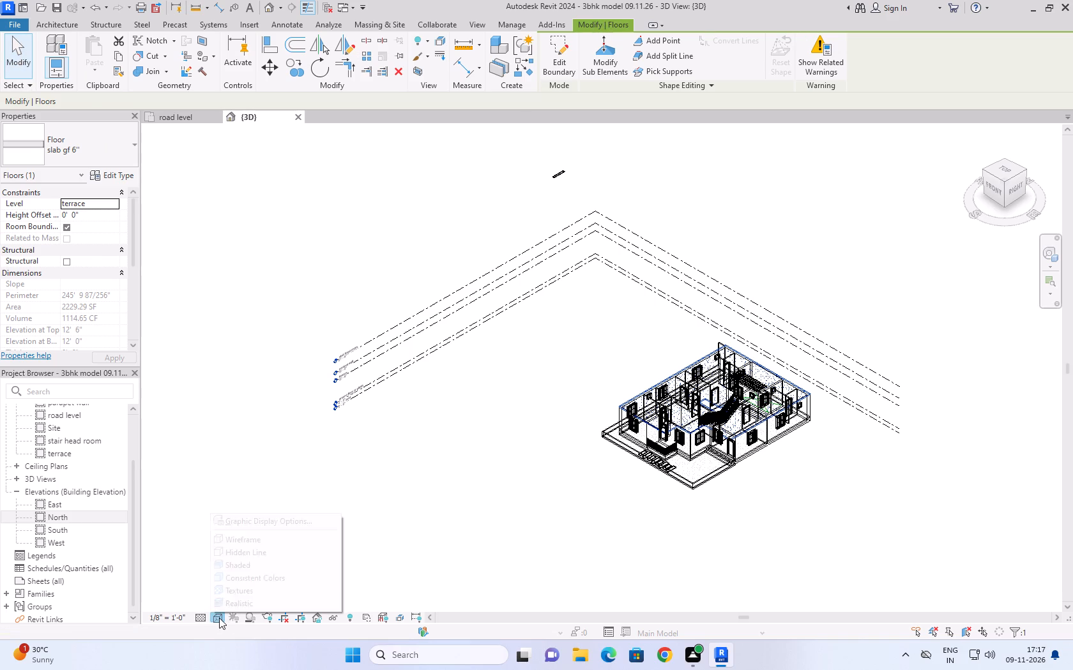
pyautogui.click(226, 602)
pyautogui.click(826, 482)
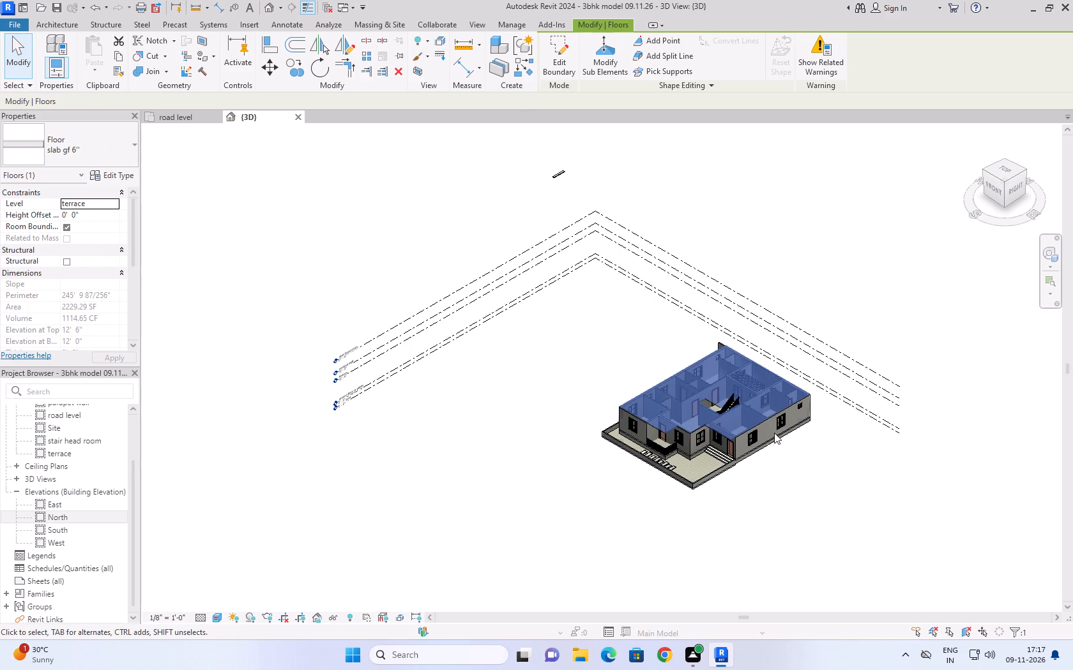
# Examine the L-shaped stair opening in the terrace slab in 3D, checking the stair runs and railings from several angles.
pyautogui.scroll(10, 759, 396)
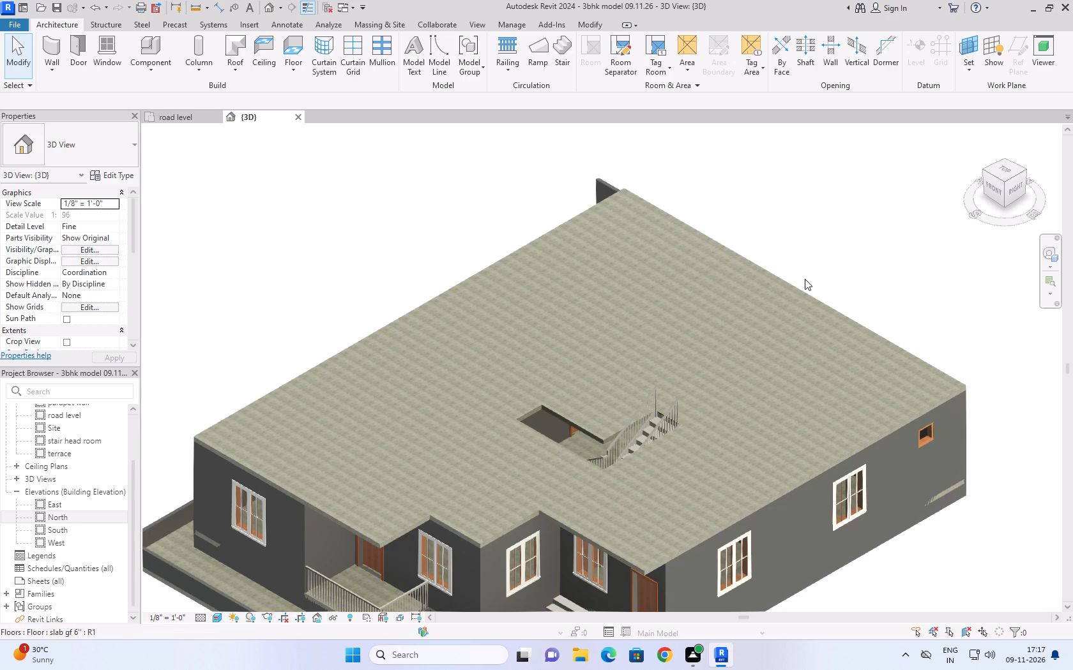
pyautogui.scroll(-4, 814, 214)
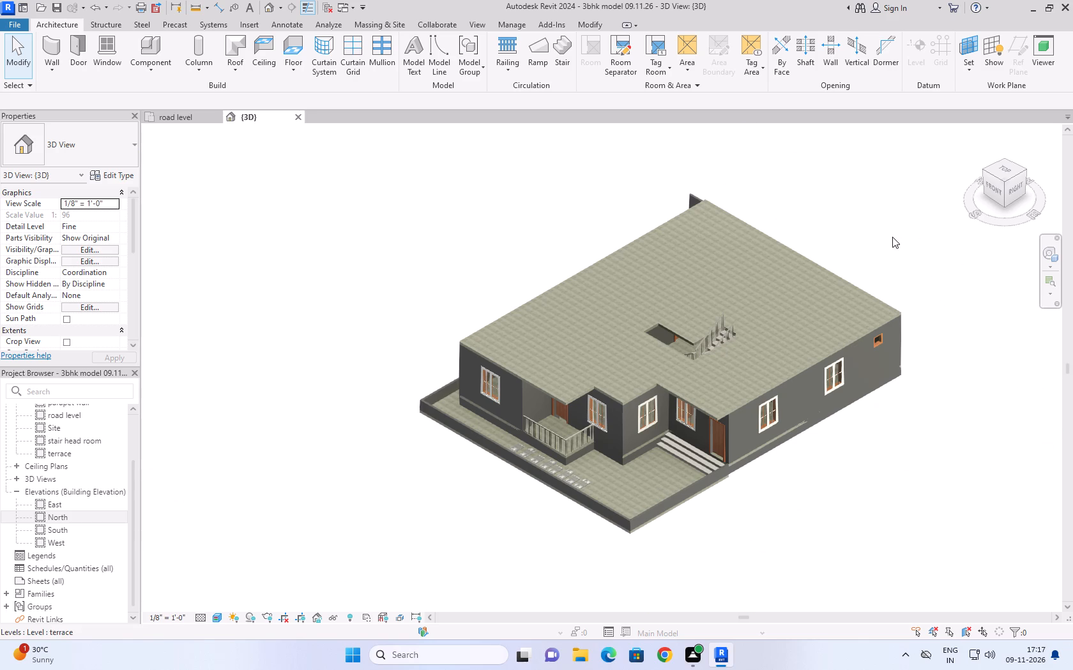
pyautogui.keyDown('shift'); pyautogui.moveTo(928, 237); pyautogui.dragTo(886, 363, button='middle'); pyautogui.keyUp('shift')
pyautogui.keyDown('shift'); pyautogui.scroll(-1, 928, 237); pyautogui.keyUp('shift')
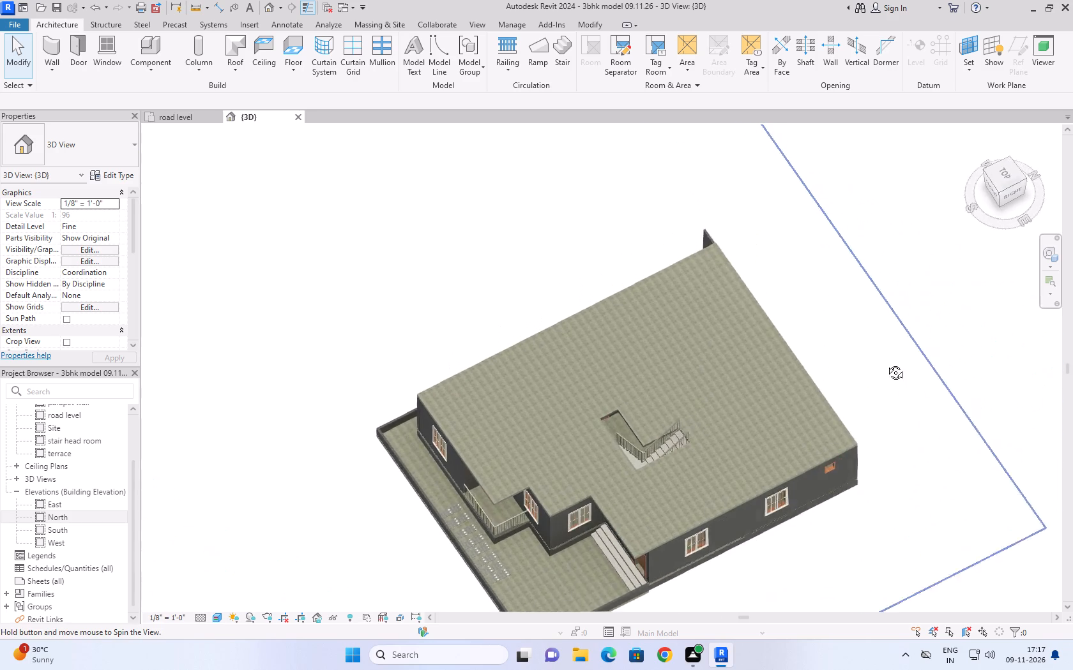
pyautogui.keyDown('shift'); pyautogui.moveTo(886, 363); pyautogui.dragTo(878, 373, button='middle'); pyautogui.keyUp('shift')
pyautogui.scroll(3, 586, 475)
pyautogui.scroll(4, 694, 470)
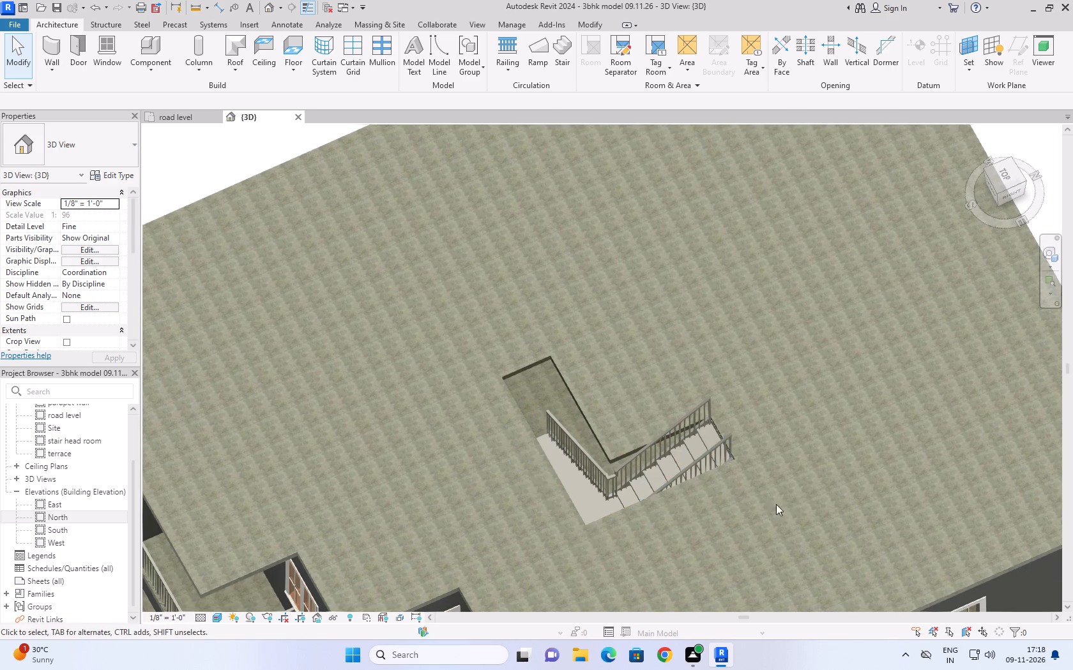
pyautogui.keyDown('shift'); pyautogui.moveTo(819, 306); pyautogui.dragTo(815, 319, button='middle'); pyautogui.keyUp('shift')
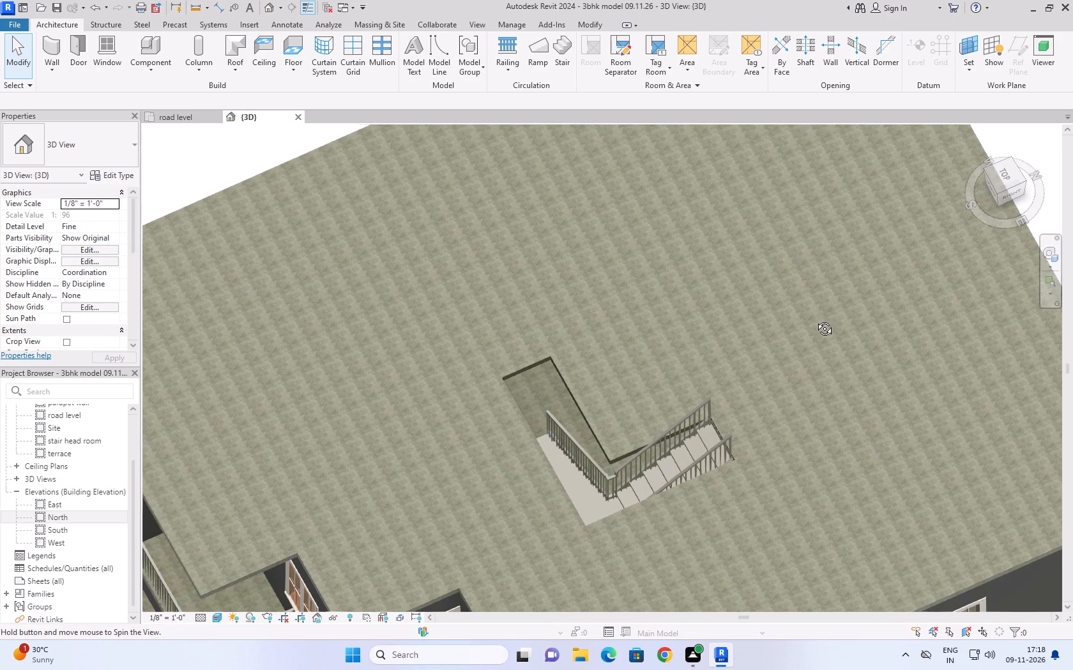
pyautogui.keyDown('shift'); pyautogui.moveTo(815, 319); pyautogui.dragTo(798, 330, button='middle'); pyautogui.keyUp('shift')
pyautogui.scroll(-8, 780, 311)
pyautogui.keyDown('shift'); pyautogui.moveTo(772, 306); pyautogui.dragTo(687, 361, button='middle'); pyautogui.keyUp('shift')
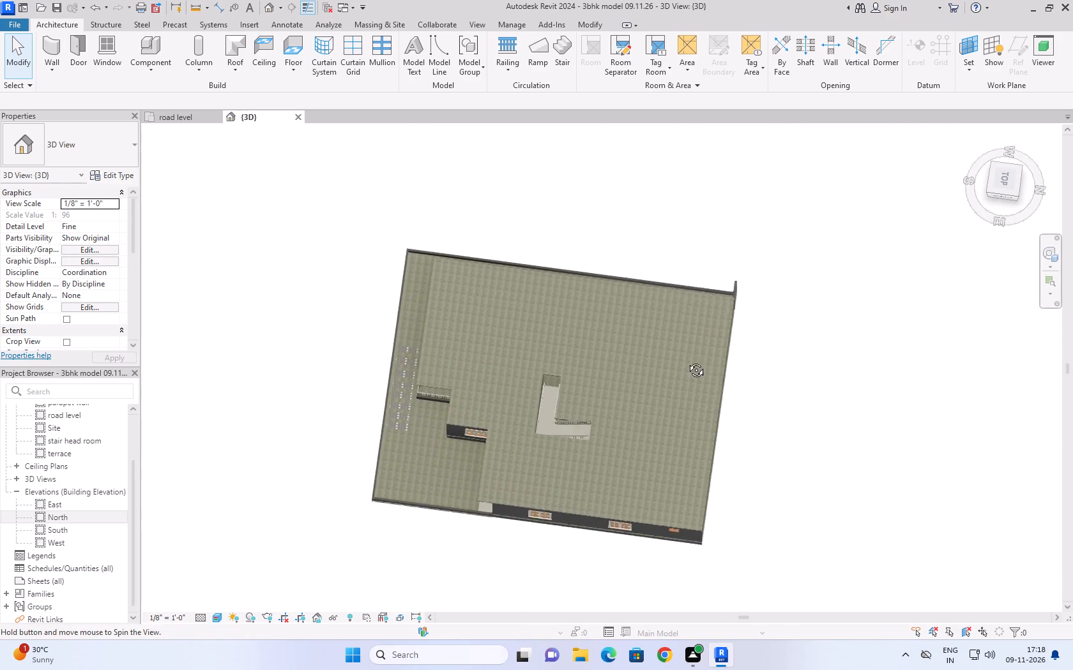
pyautogui.keyDown('shift'); pyautogui.moveTo(687, 361); pyautogui.dragTo(683, 363, button='middle'); pyautogui.keyUp('shift')
pyautogui.scroll(9, 543, 453)
pyautogui.keyDown('shift'); pyautogui.moveTo(552, 479); pyautogui.dragTo(568, 484, button='middle'); pyautogui.keyUp('shift')
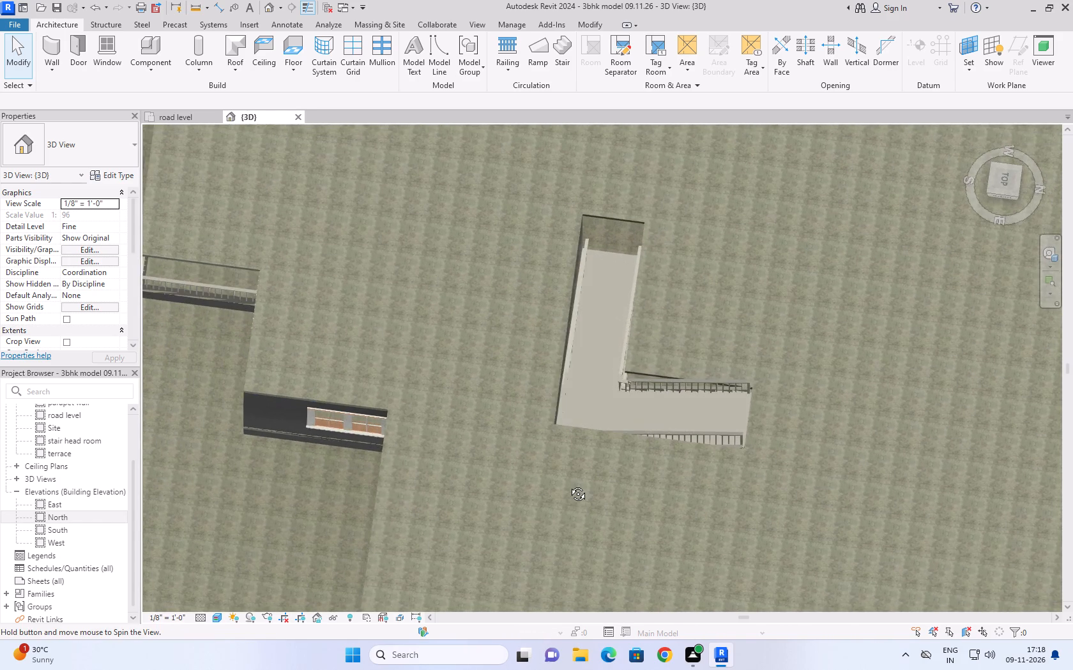
pyautogui.keyDown('shift'); pyautogui.moveTo(568, 484); pyautogui.dragTo(569, 484, button='middle'); pyautogui.keyUp('shift')
pyautogui.keyDown('shift'); pyautogui.moveTo(687, 281); pyautogui.dragTo(687, 446, button='middle'); pyautogui.keyUp('shift')
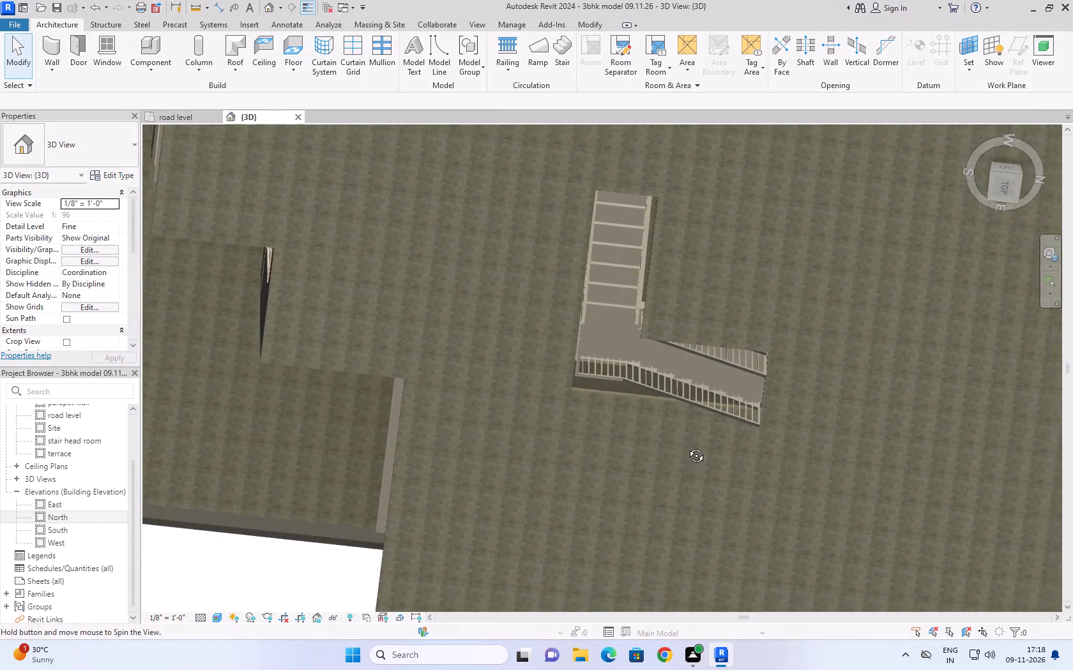
pyautogui.keyDown('shift'); pyautogui.moveTo(687, 446); pyautogui.dragTo(786, 444, button='middle'); pyautogui.keyUp('shift')
pyautogui.moveTo(744, 241); pyautogui.dragTo(481, 376, button='middle')
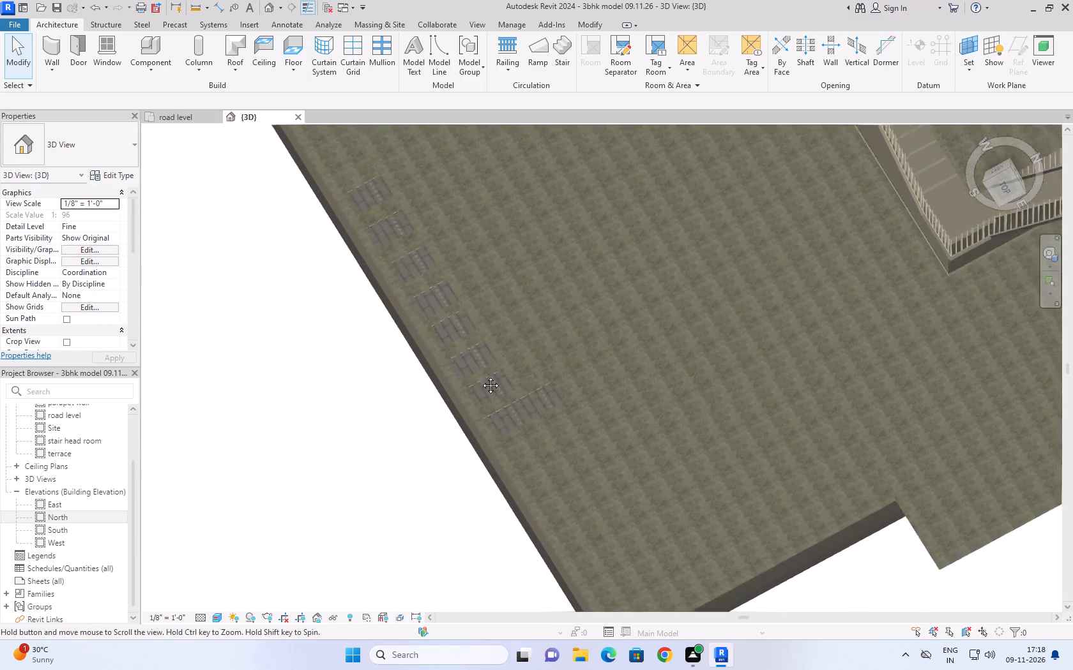
pyautogui.moveTo(481, 376); pyautogui.dragTo(459, 478, button='middle')
pyautogui.keyDown('shift'); pyautogui.moveTo(483, 220); pyautogui.dragTo(413, 346, button='middle'); pyautogui.keyUp('shift')
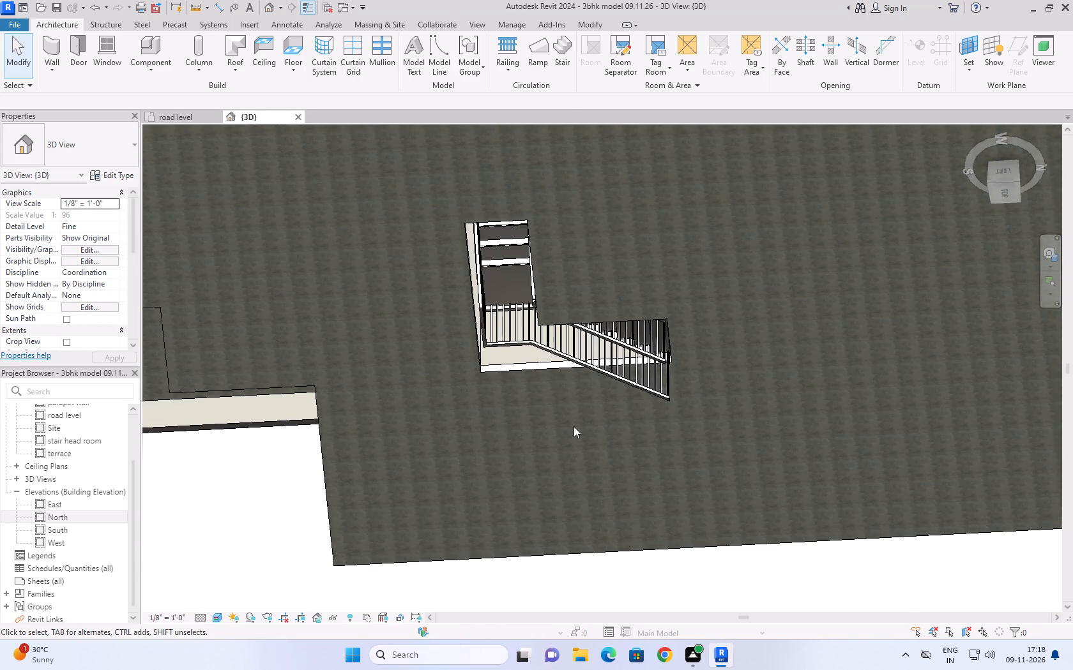
pyautogui.keyDown('shift'); pyautogui.moveTo(611, 430); pyautogui.dragTo(700, 299, button='middle'); pyautogui.keyUp('shift')
pyautogui.moveTo(559, 141); pyautogui.dragTo(304, 375, button='middle')
pyautogui.scroll(1, 469, 178)
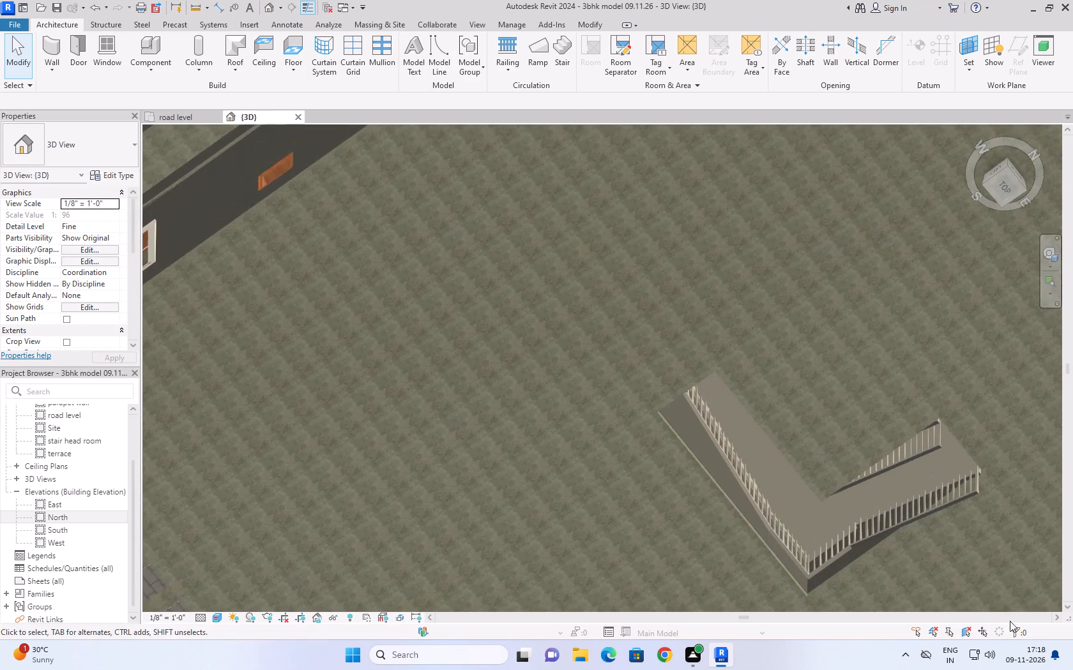
pyautogui.keyDown('shift'); pyautogui.moveTo(988, 570); pyautogui.dragTo(875, 389, button='middle'); pyautogui.keyUp('shift')
pyautogui.scroll(-6, 880, 392)
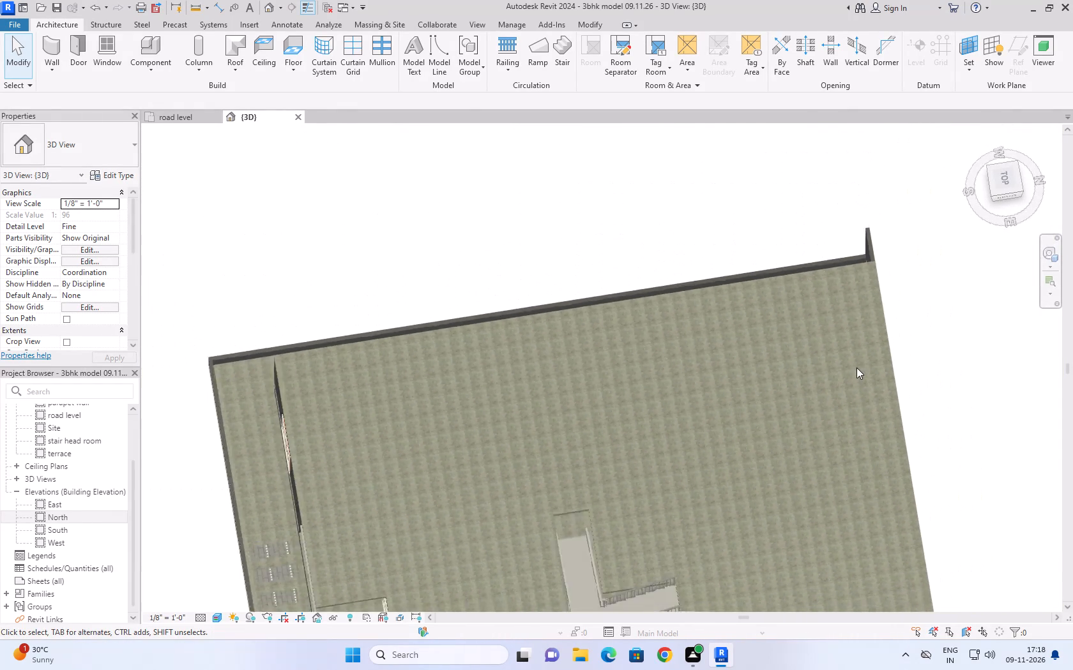
pyautogui.scroll(-4, 856, 368)
# Inspect the opening's fit around the stair from directly above, selecting the outer and inner stair railings in turn.
pyautogui.click(998, 181)
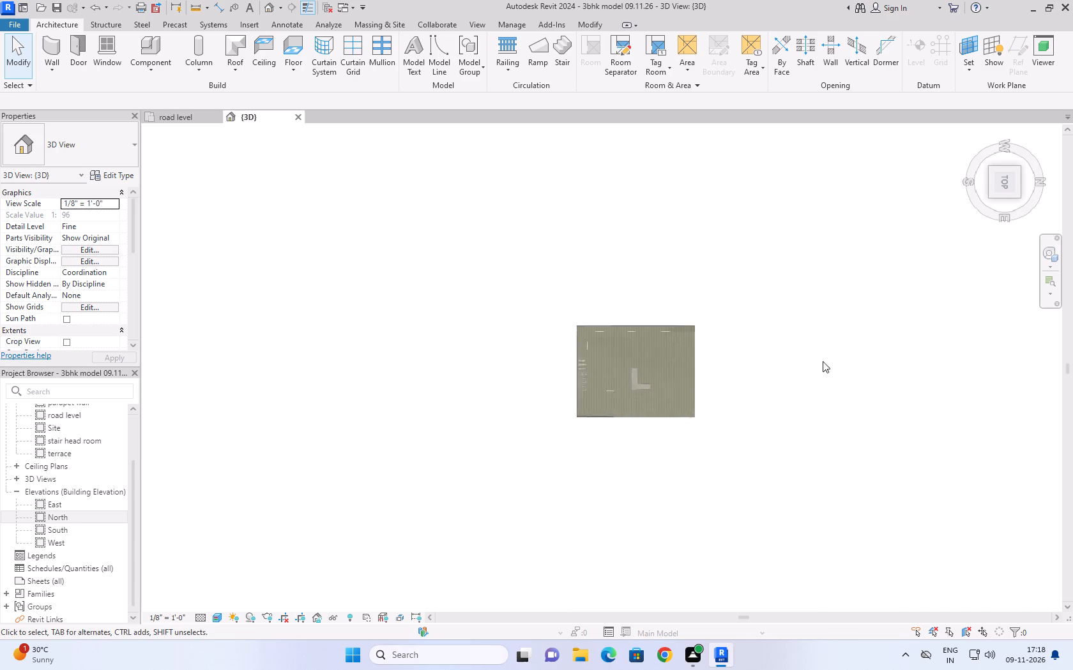
pyautogui.scroll(15, 609, 482)
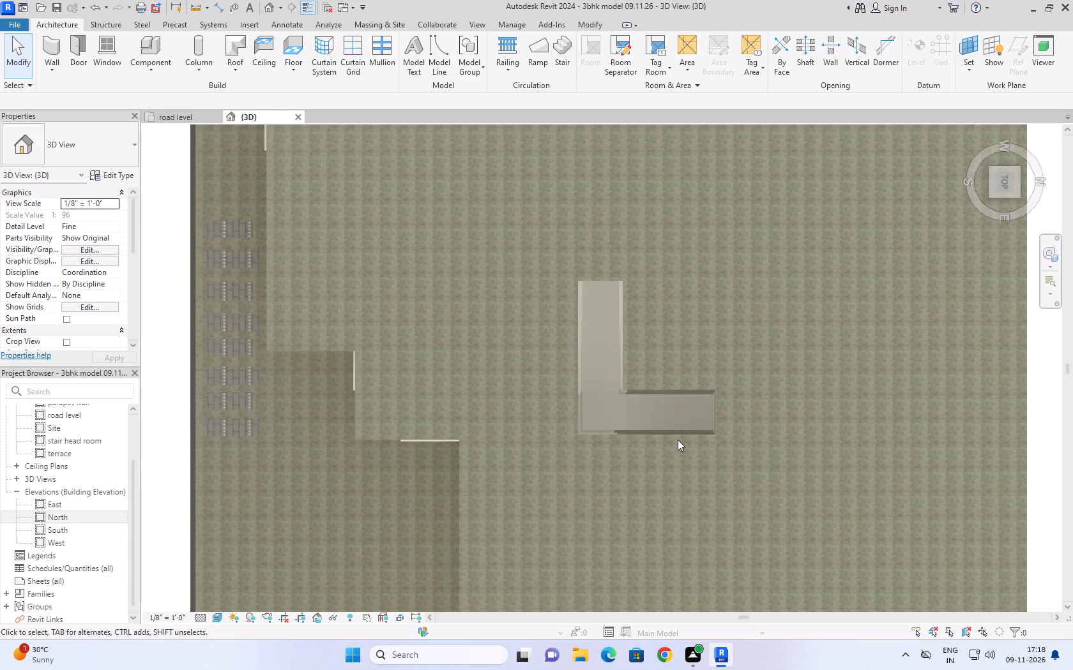
pyautogui.scroll(5, 621, 422)
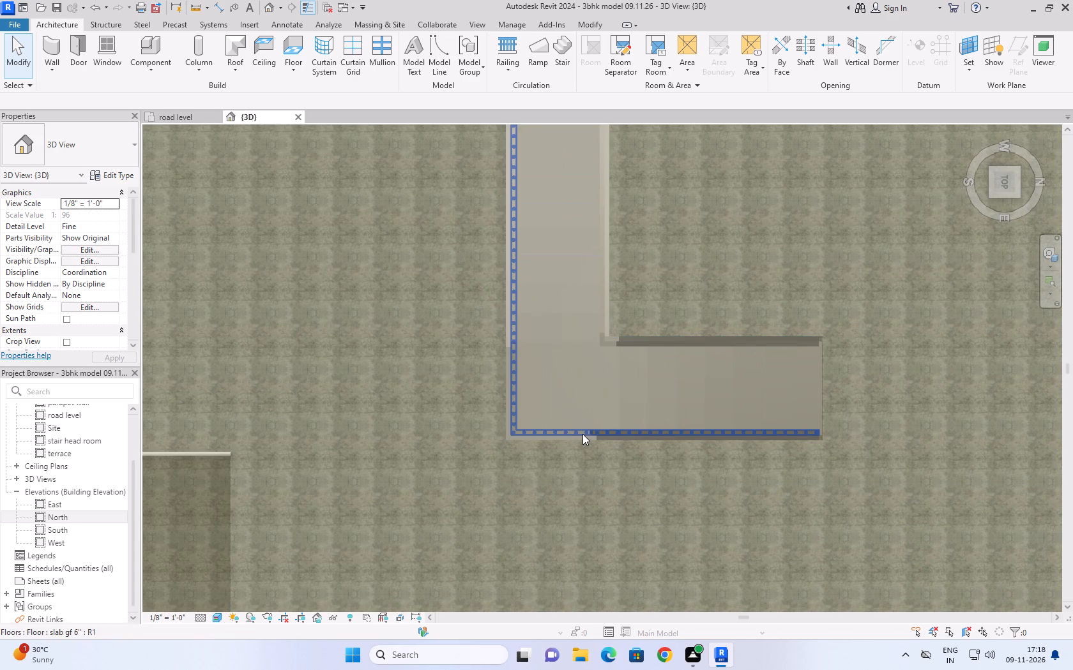
pyautogui.click(582, 434)
pyautogui.scroll(-7, 570, 434)
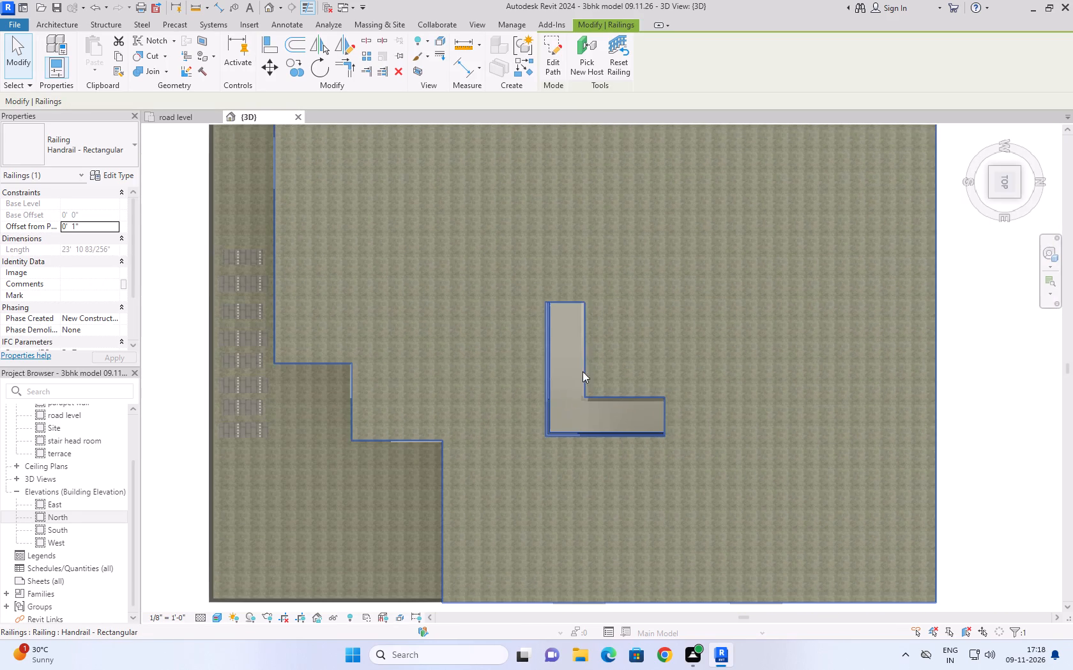
pyautogui.scroll(12, 582, 334)
pyautogui.middleClick(582, 334)
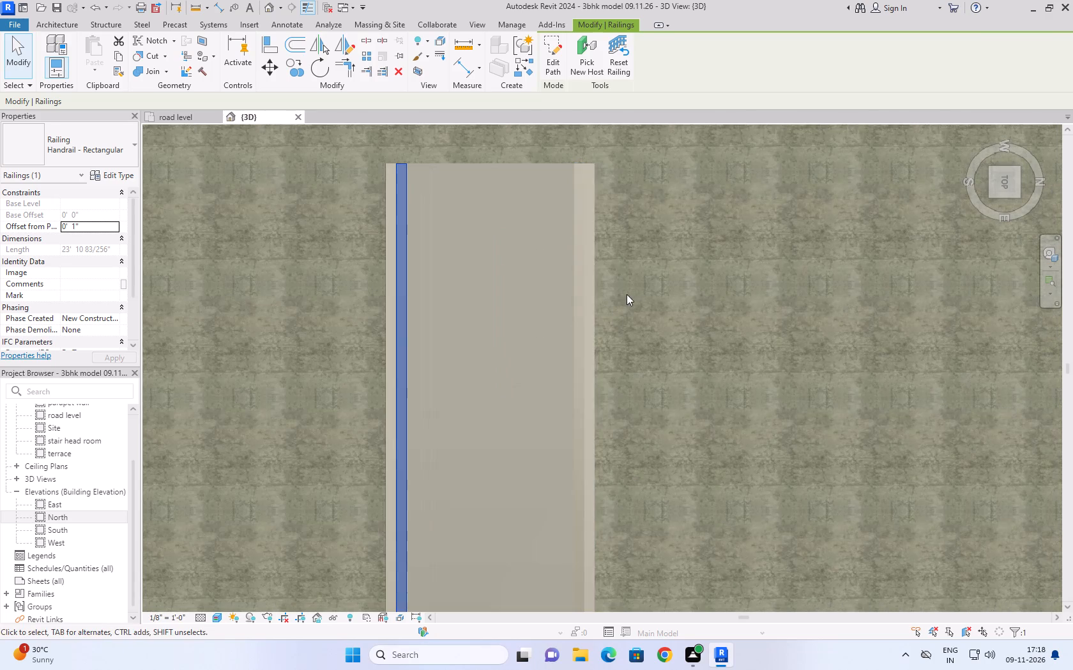
pyautogui.click(584, 306)
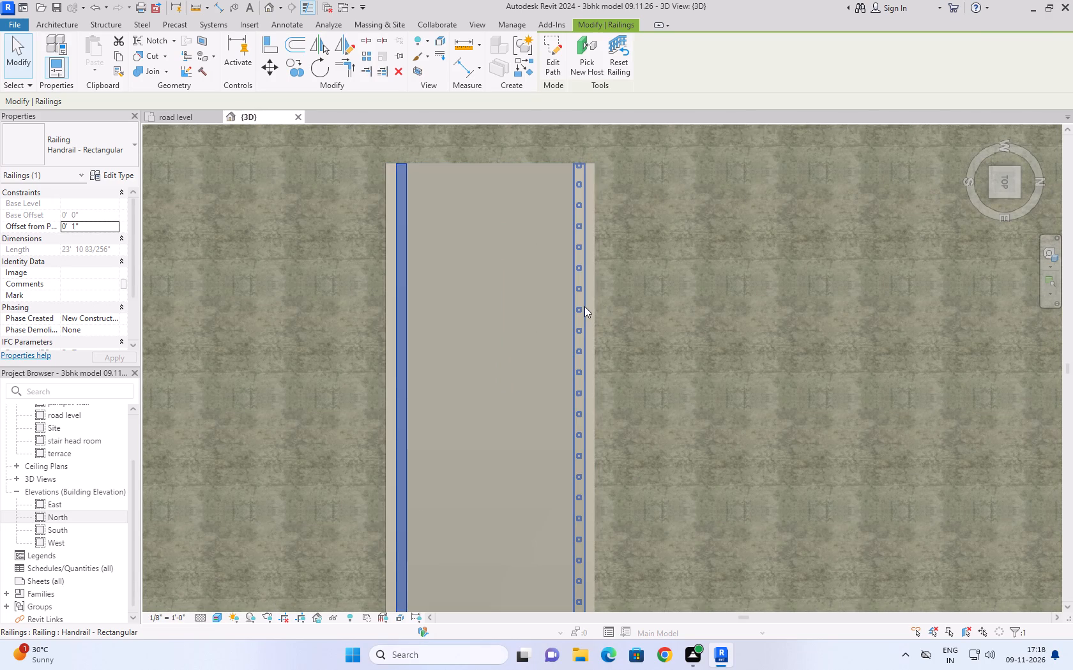
pyautogui.scroll(-10, 621, 313)
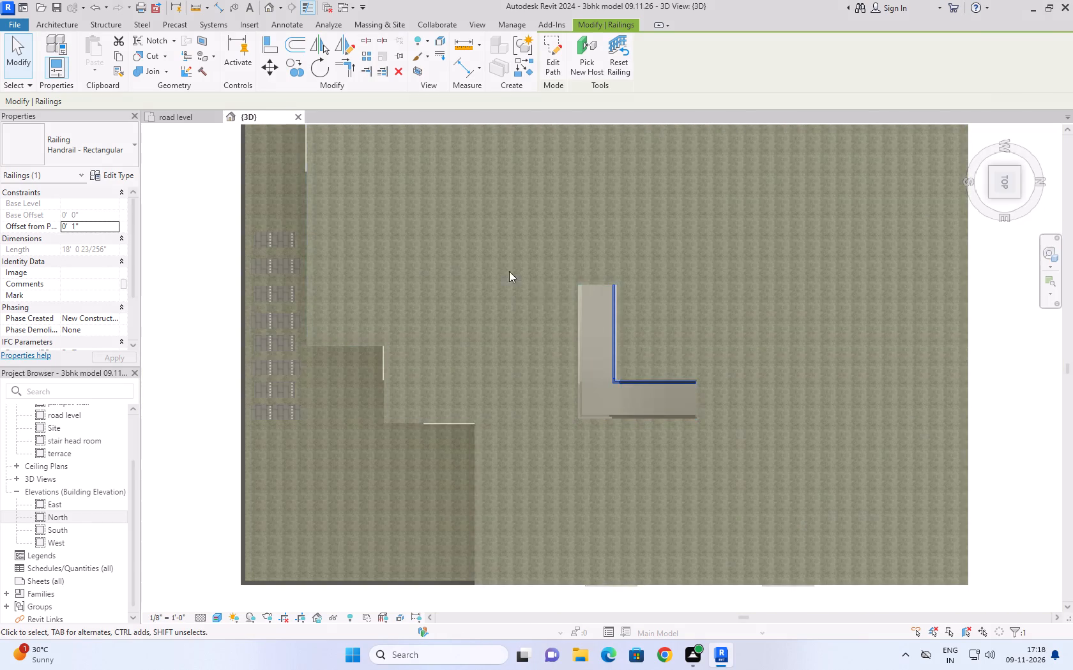
pyautogui.click(204, 247)
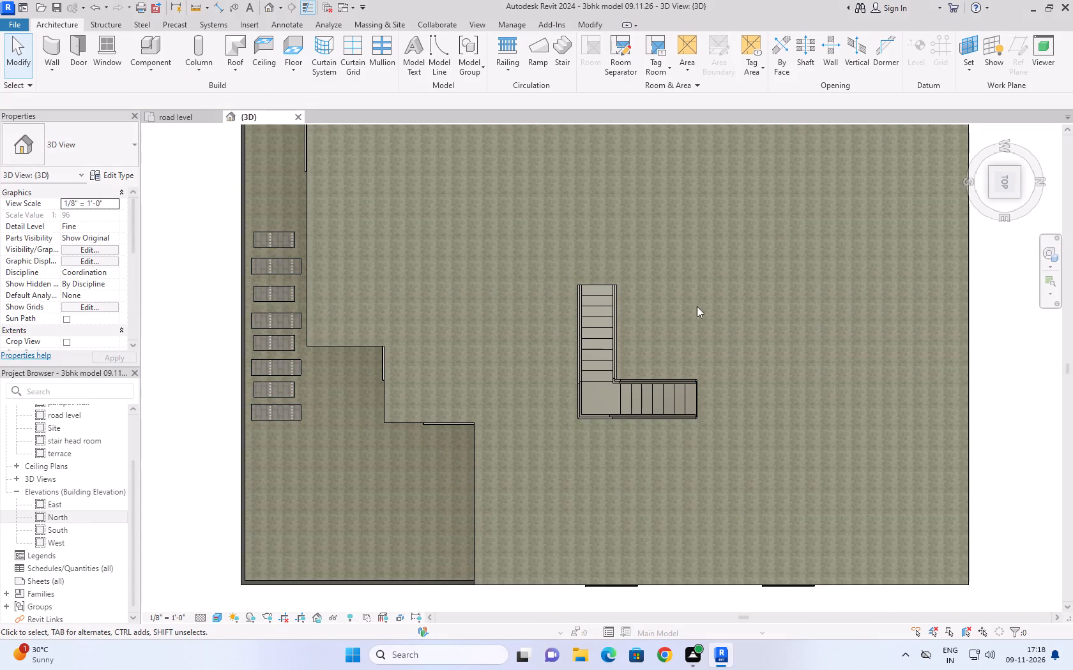
# Open the road level floor plan and examine the staircase and the rooms around it.
pyautogui.click(174, 119)
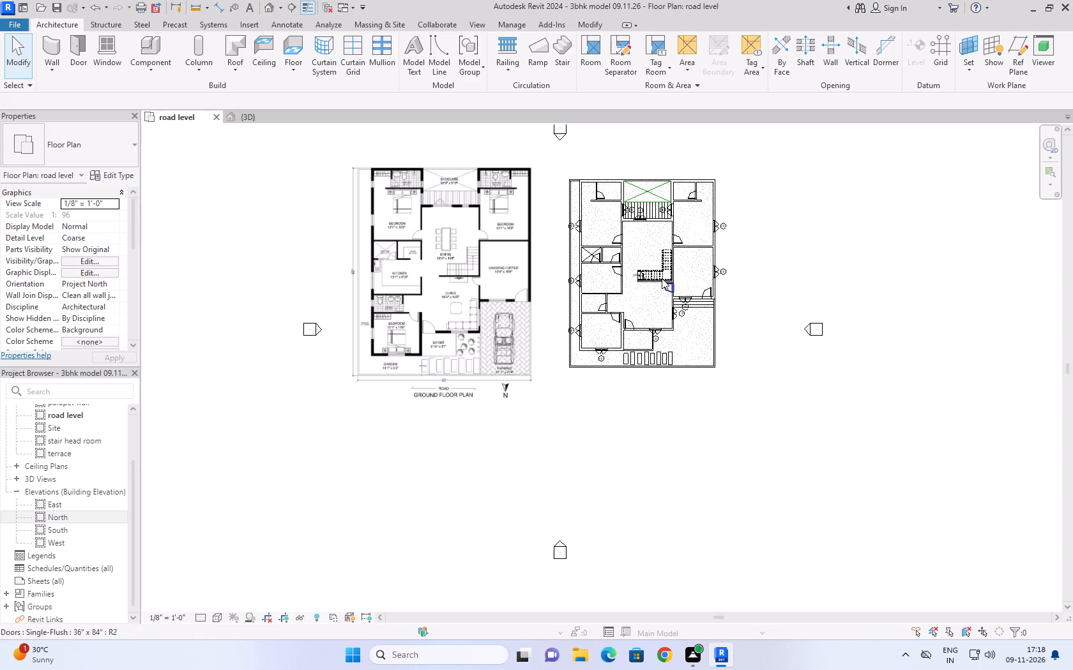
pyautogui.scroll(11, 659, 274)
pyautogui.middleClick(659, 274)
pyautogui.scroll(4, 659, 274)
pyautogui.scroll(1, 715, 284)
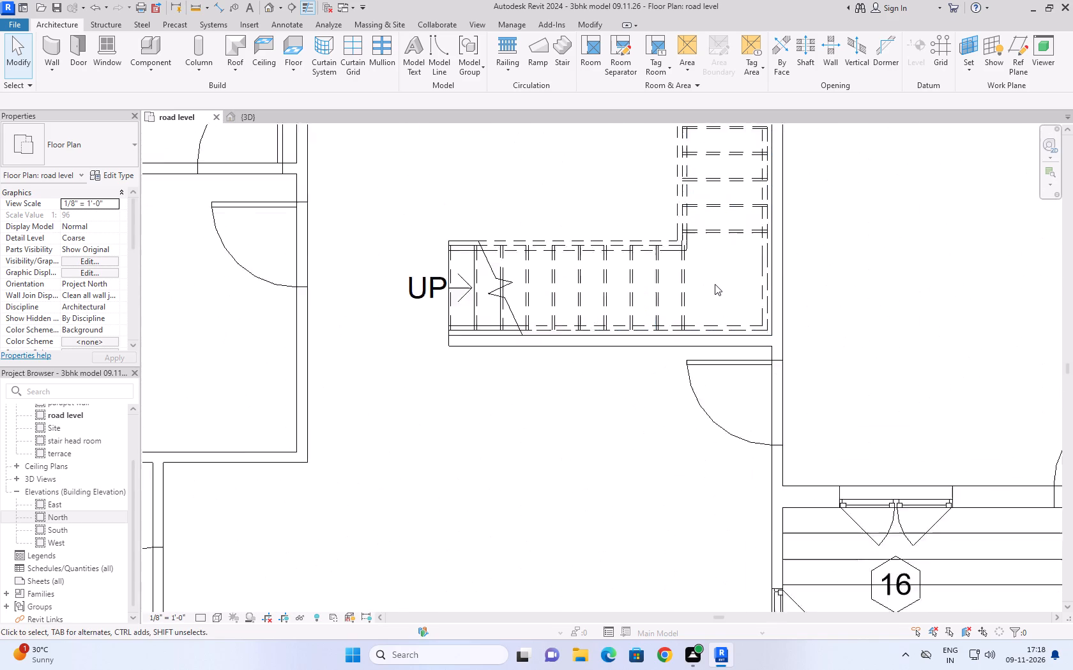
pyautogui.scroll(5, 715, 284)
pyautogui.scroll(-16, 715, 284)
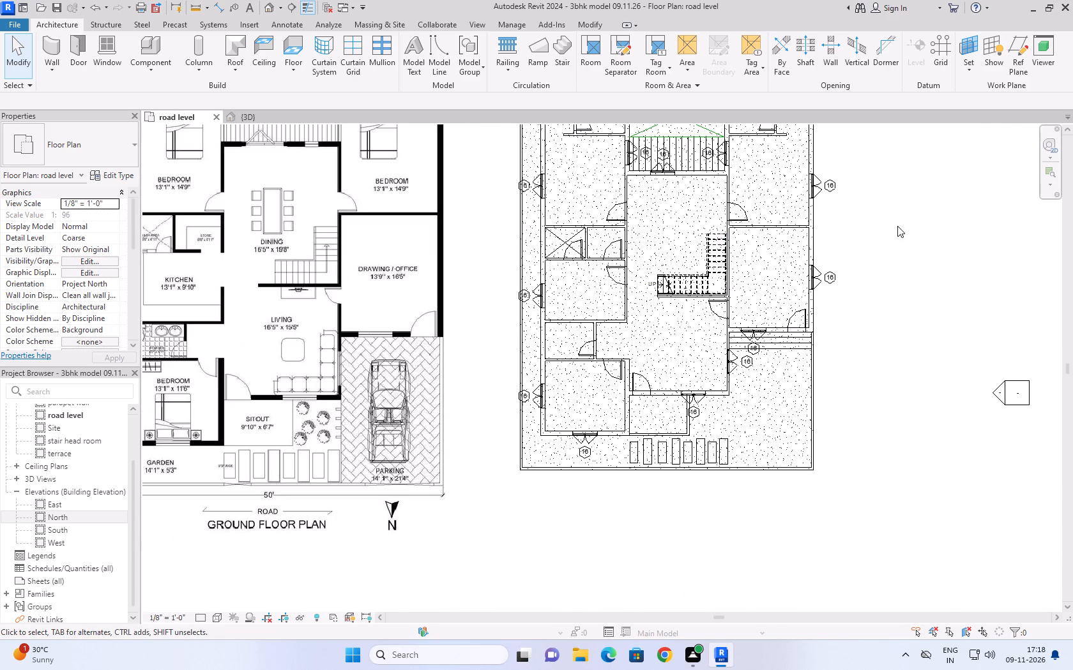
pyautogui.click(897, 226)
pyautogui.scroll(12, 717, 256)
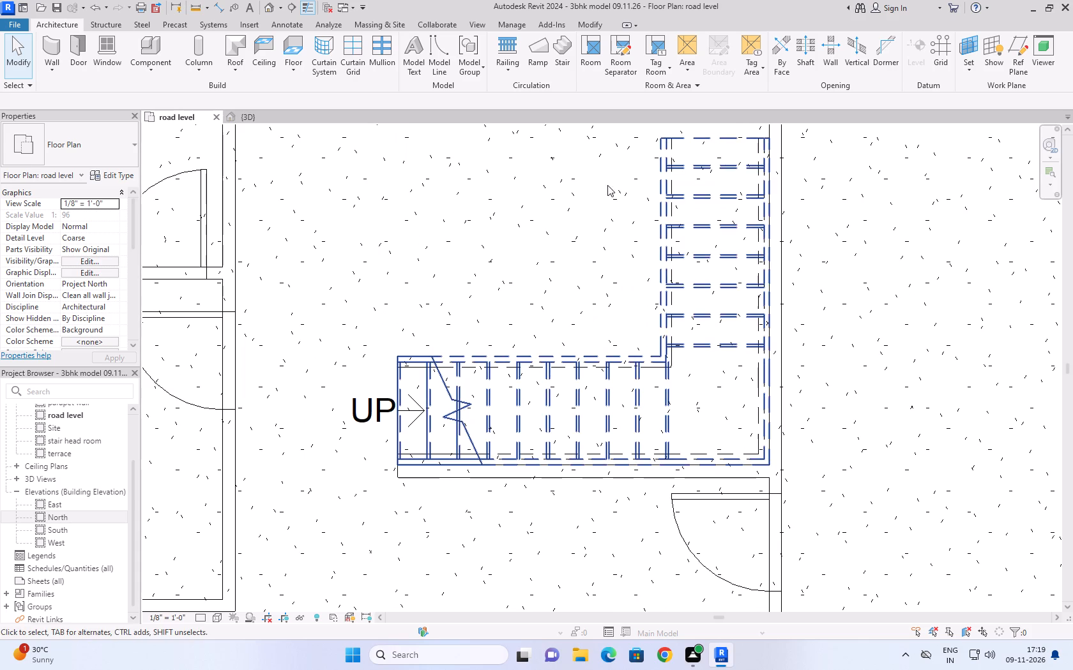
pyautogui.click(803, 298)
pyautogui.scroll(-4, 840, 297)
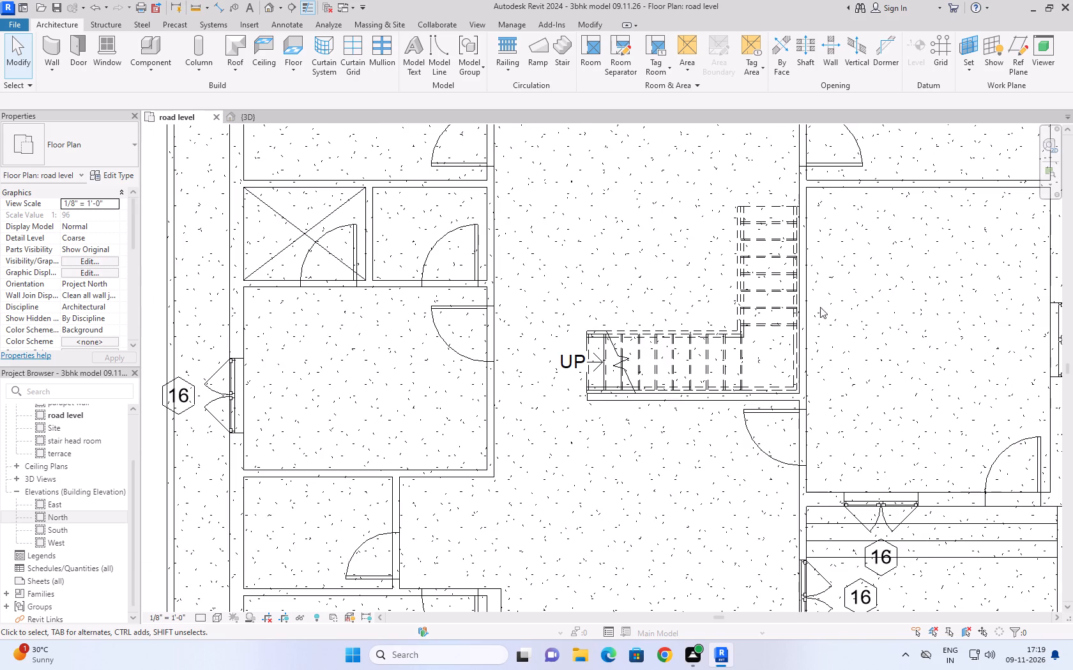
pyautogui.moveTo(810, 311); pyautogui.dragTo(498, 357, button='middle')
pyautogui.scroll(-4, 497, 357)
pyautogui.scroll(-2, 658, 383)
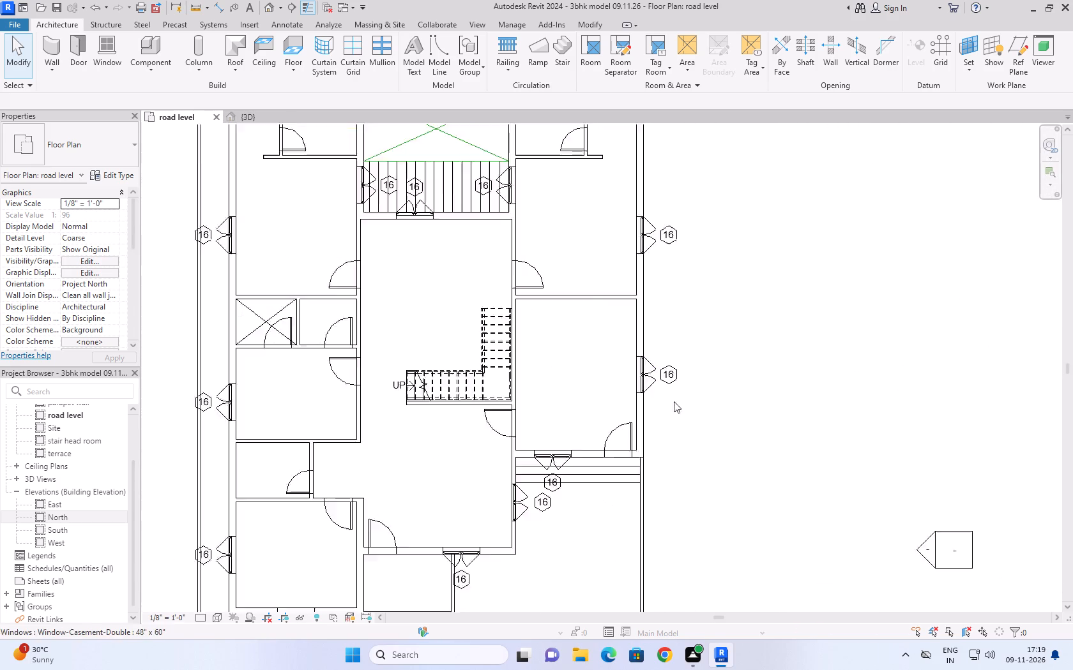
pyautogui.scroll(-6, 674, 401)
pyautogui.scroll(5, 655, 523)
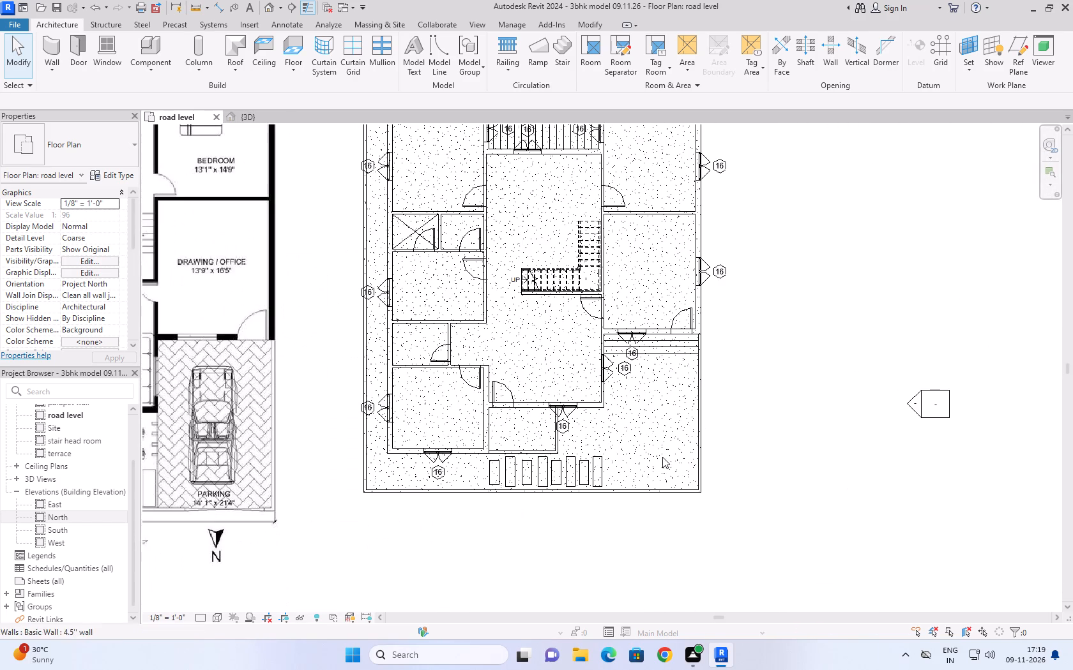
pyautogui.scroll(4, 683, 294)
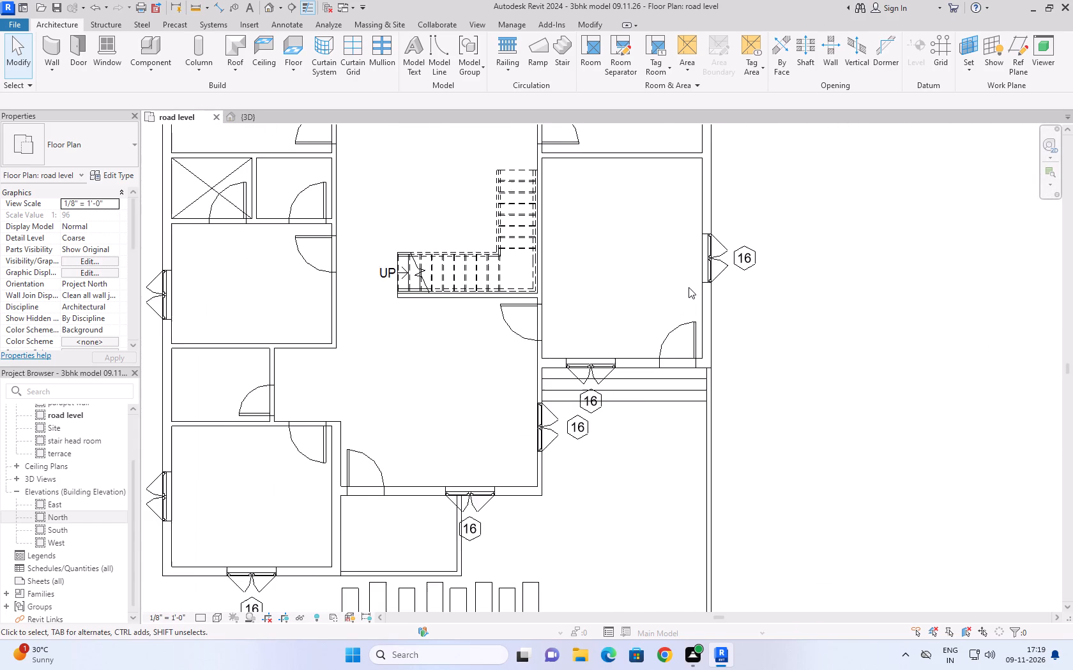
pyautogui.scroll(1, 715, 345)
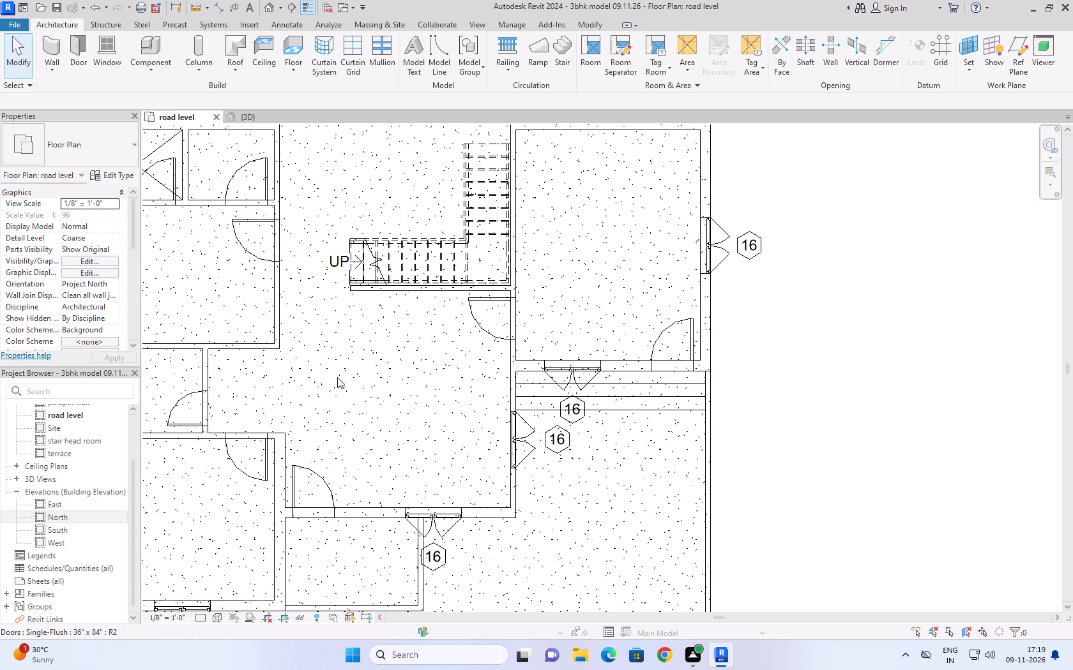
# Select the staircase in the road level plan and compare its position with the L-shaped terrace opening in the 3D top view.
pyautogui.click(377, 251)
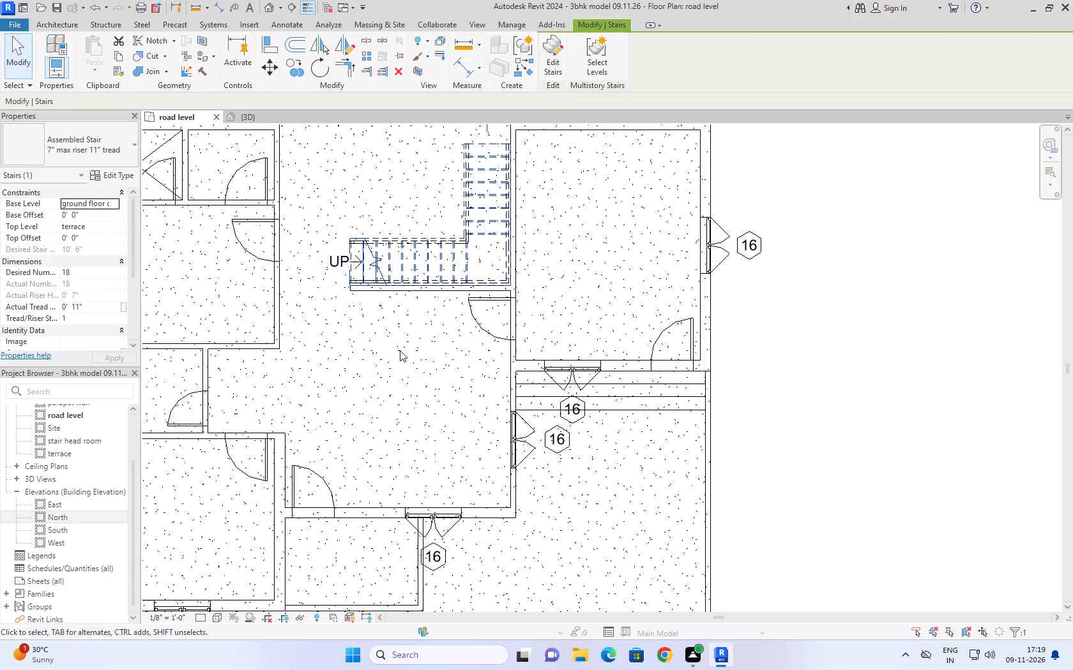
pyautogui.scroll(-8, 424, 339)
pyautogui.moveTo(427, 242); pyautogui.dragTo(399, 301, button='middle')
pyautogui.scroll(4, 423, 323)
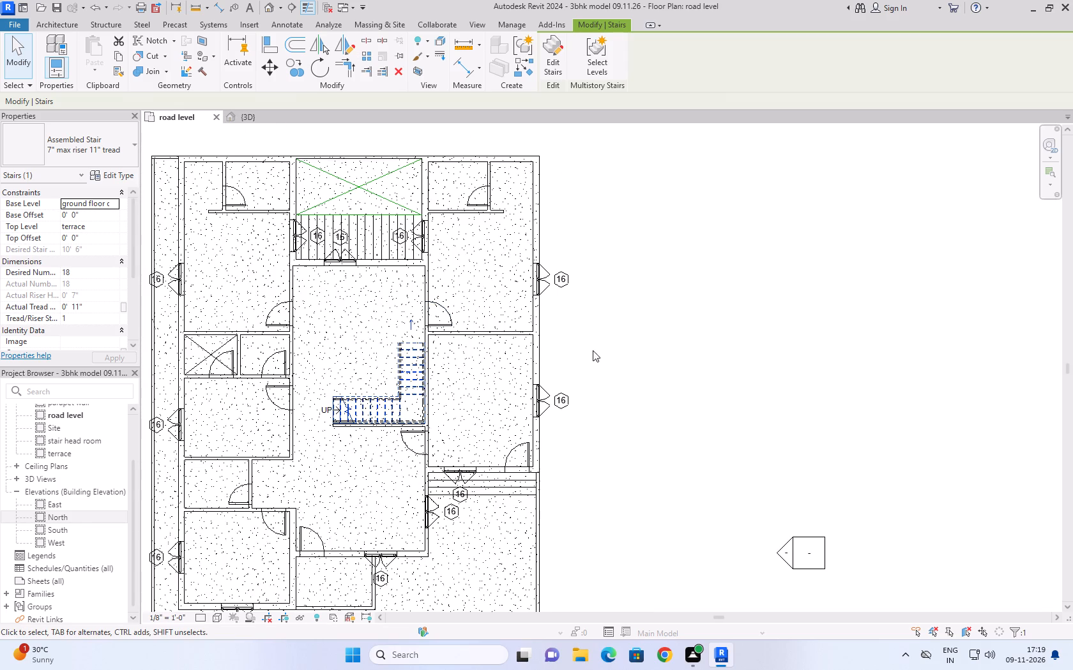
pyautogui.click(618, 334)
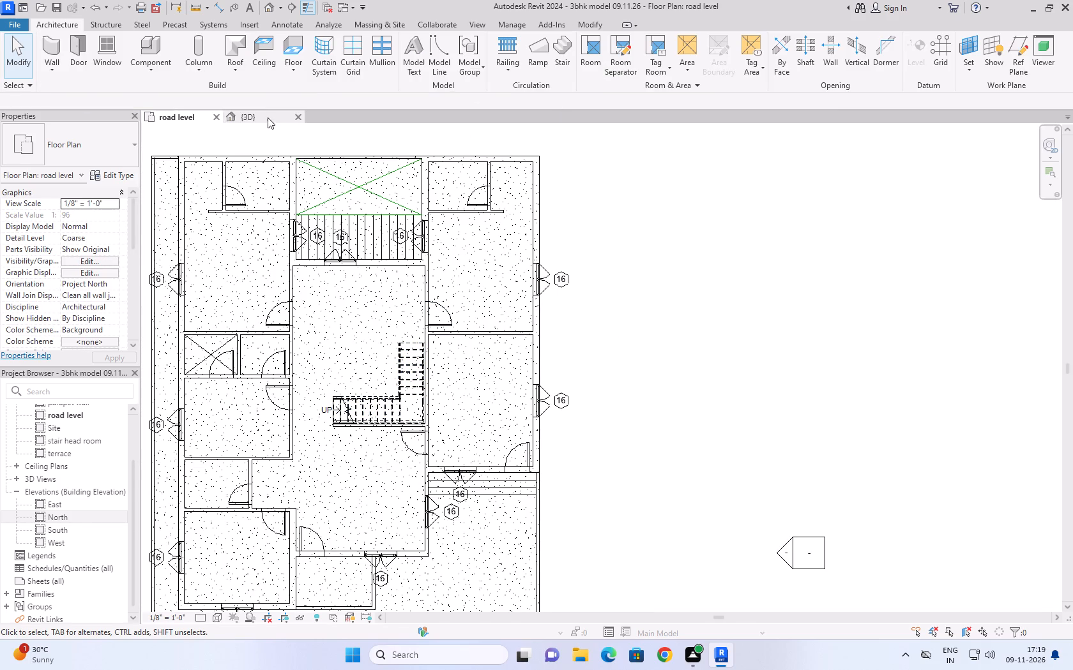
pyautogui.click(268, 117)
pyautogui.scroll(-3, 365, 338)
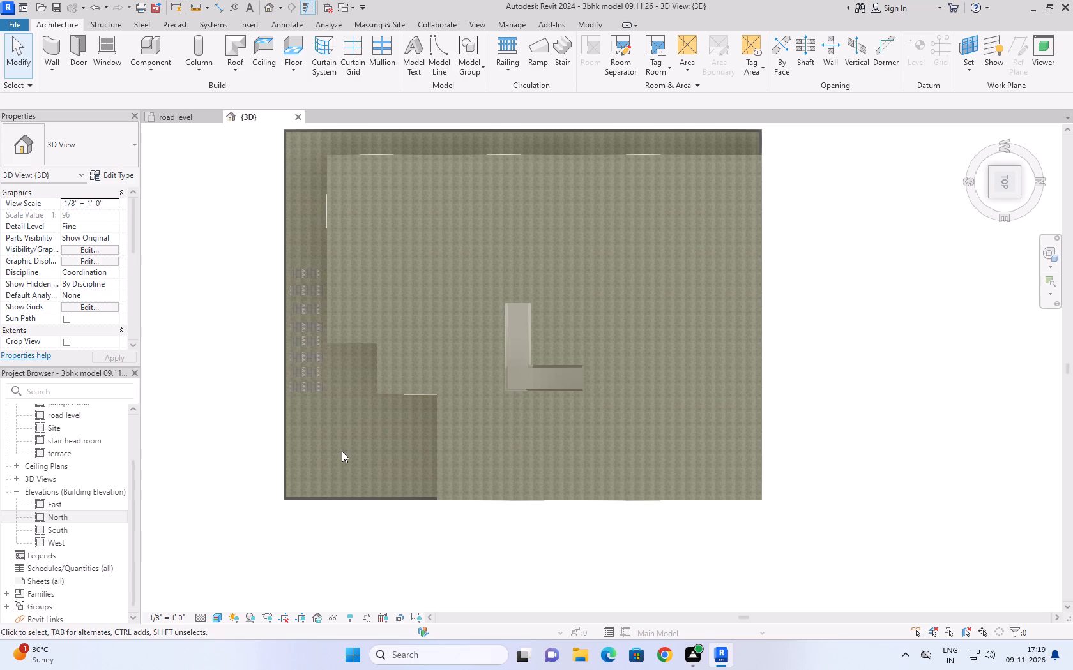
pyautogui.scroll(-9, 377, 316)
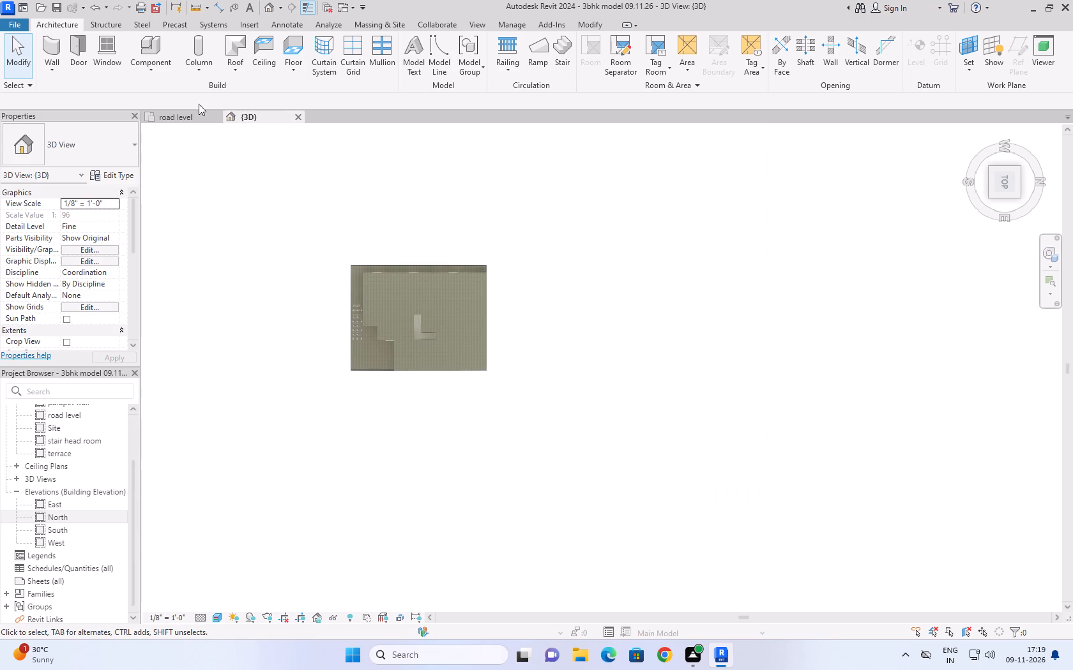
# Examine the area marked with green crossed diagonals, its adjoining windows and the staircase in the road level floor plan.
pyautogui.click(190, 111)
pyautogui.scroll(3, 359, 155)
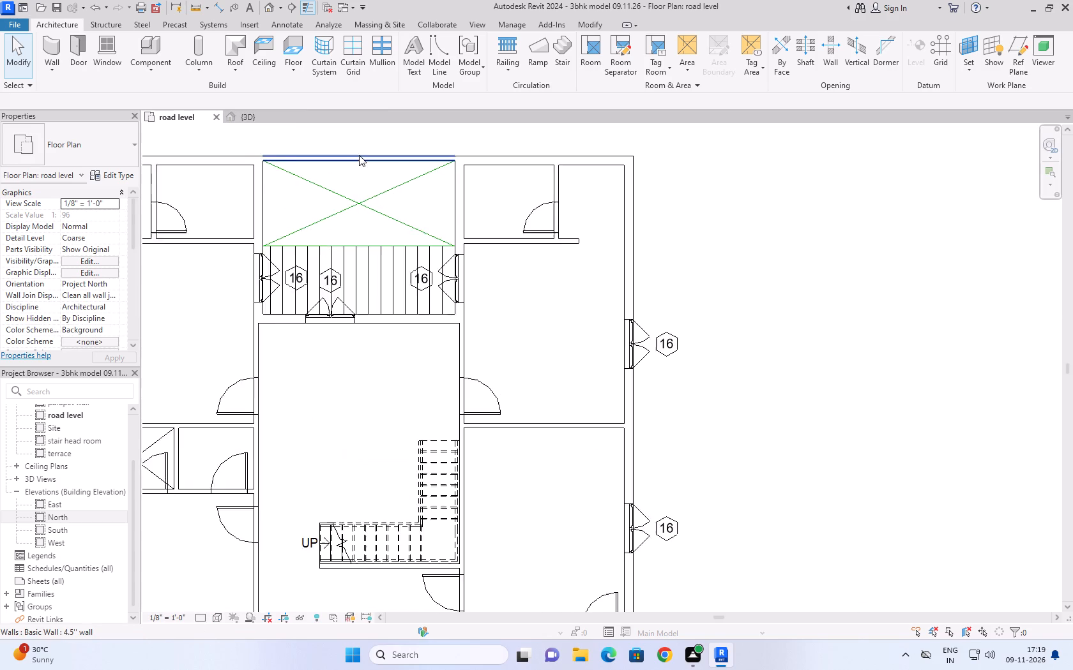
pyautogui.scroll(5, 359, 155)
pyautogui.scroll(-4, 535, 165)
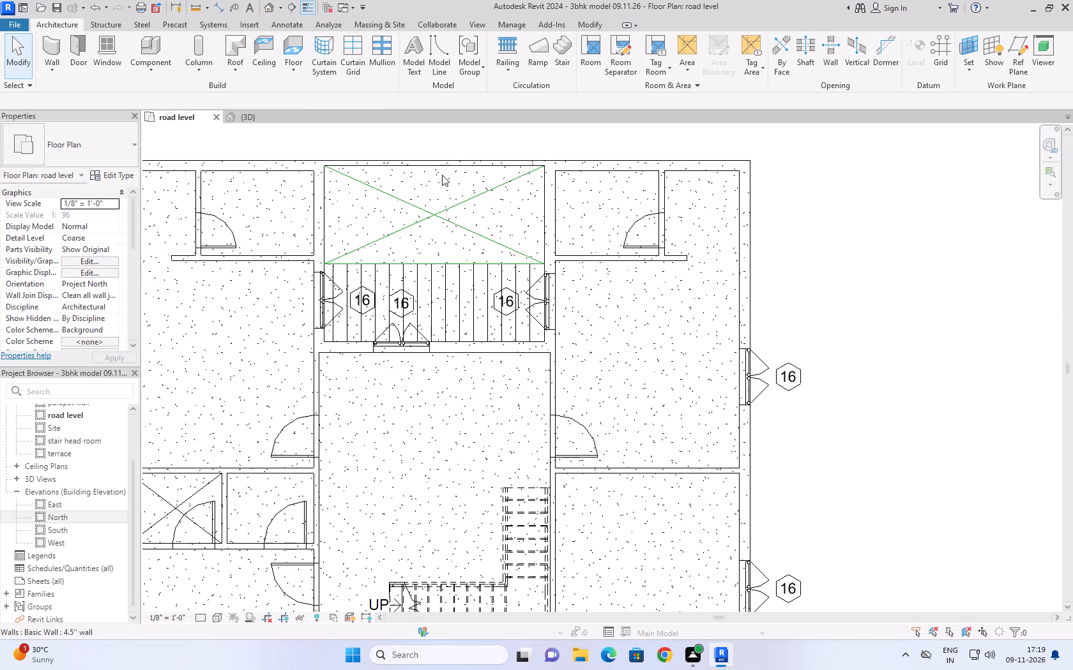
pyautogui.scroll(-3, 453, 140)
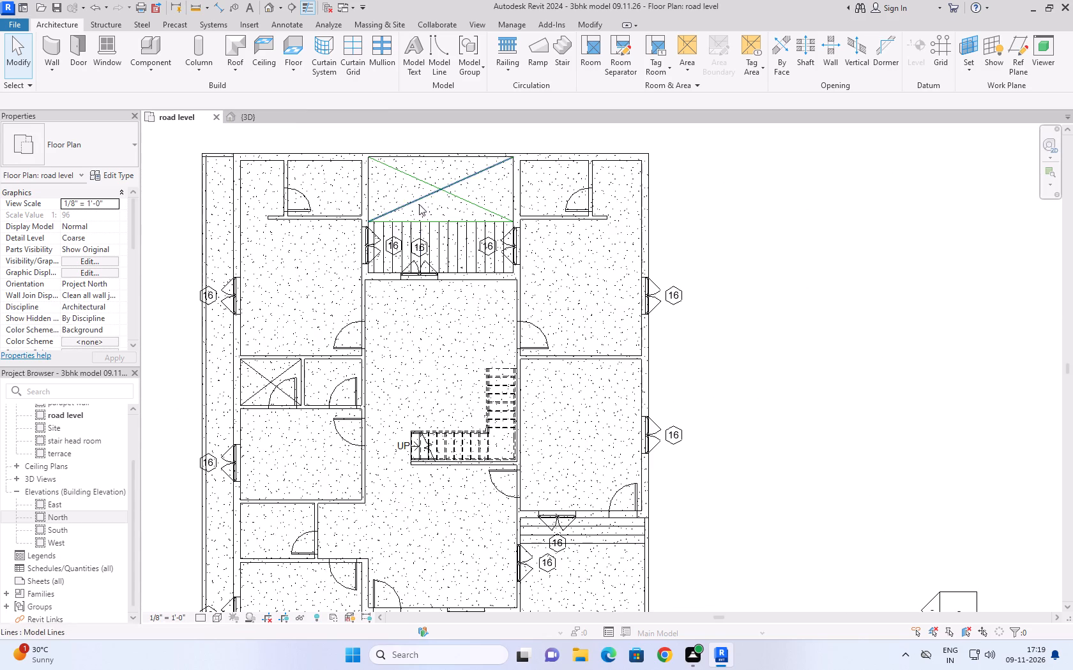
pyautogui.scroll(2, 415, 284)
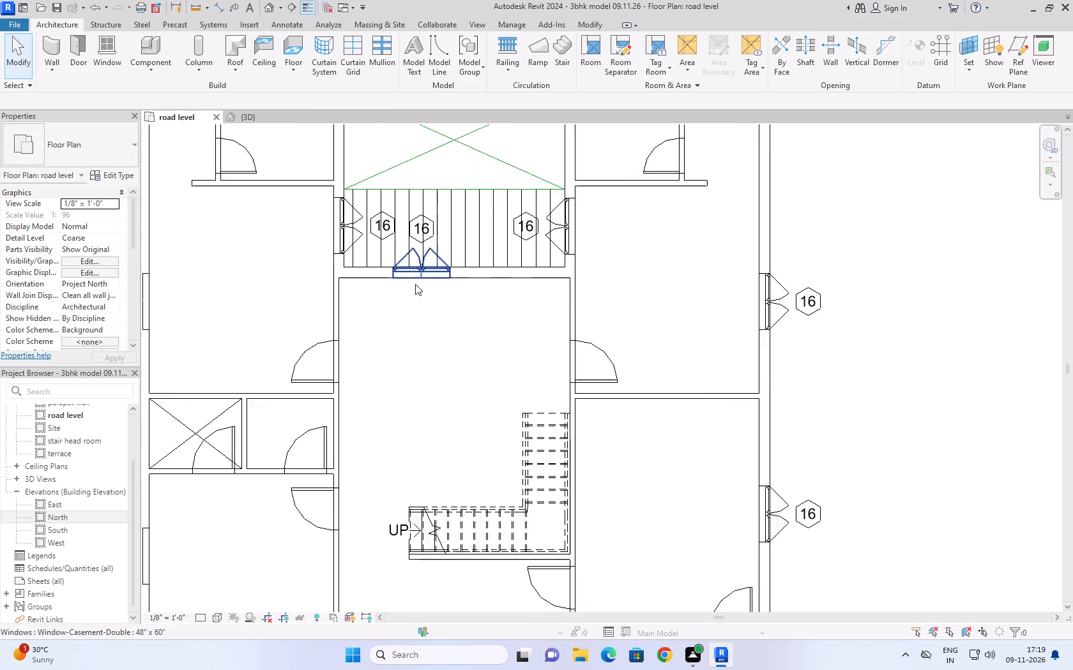
pyautogui.scroll(2, 415, 284)
pyautogui.scroll(-5, 432, 267)
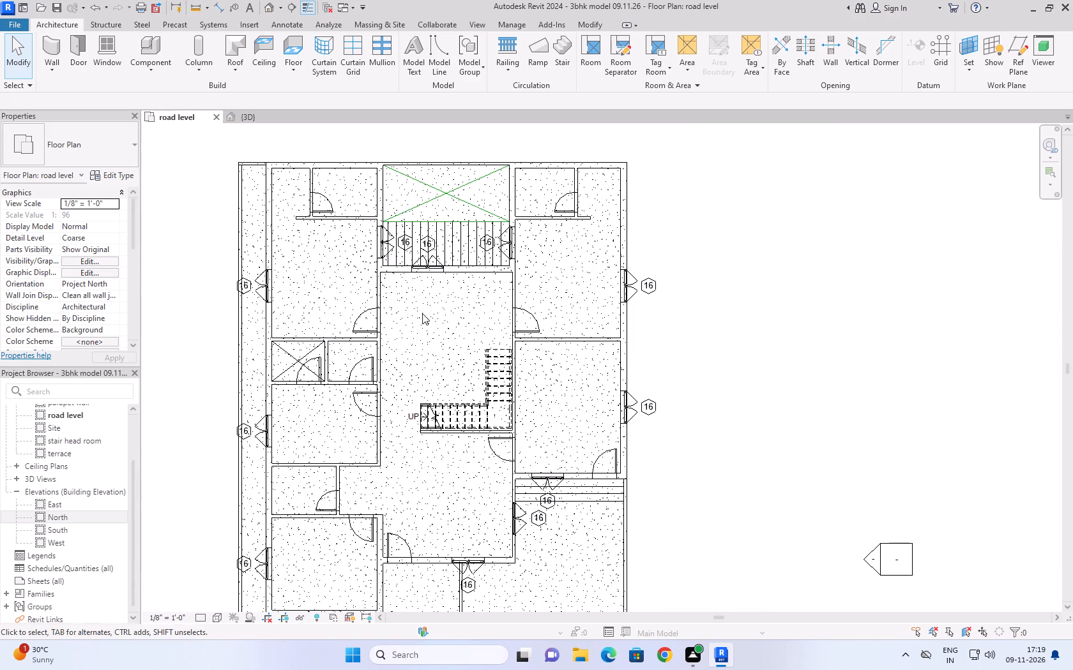
pyautogui.scroll(4, 425, 267)
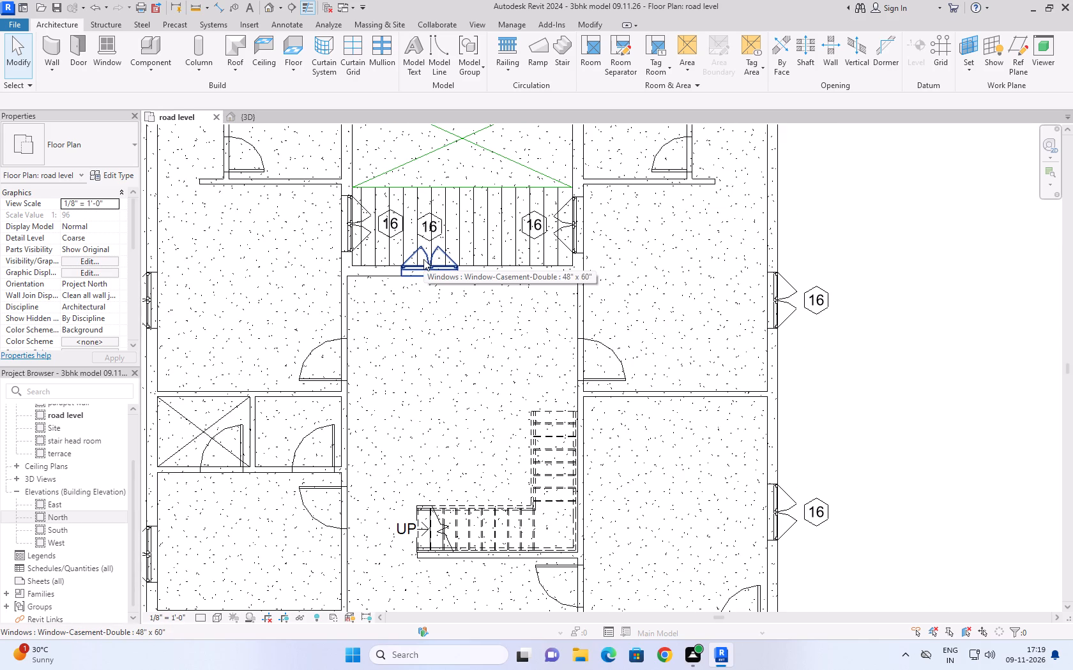
pyautogui.scroll(-4, 423, 308)
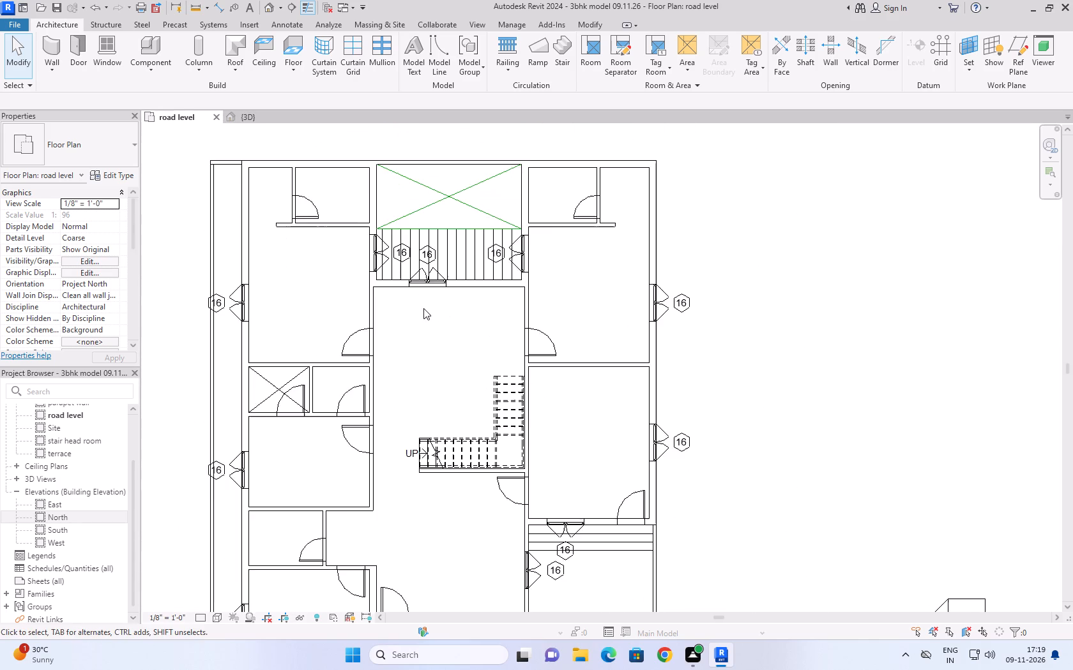
pyautogui.scroll(-2, 460, 172)
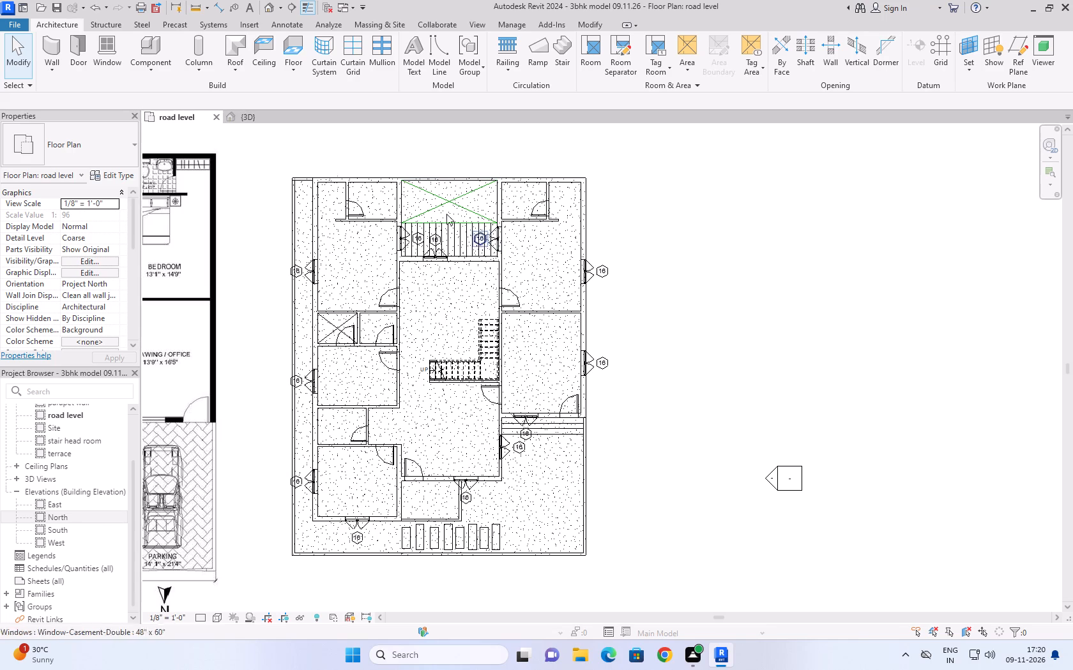
# Return to the 3D view and restore its home orientation to show the whole house.
pyautogui.click(246, 119)
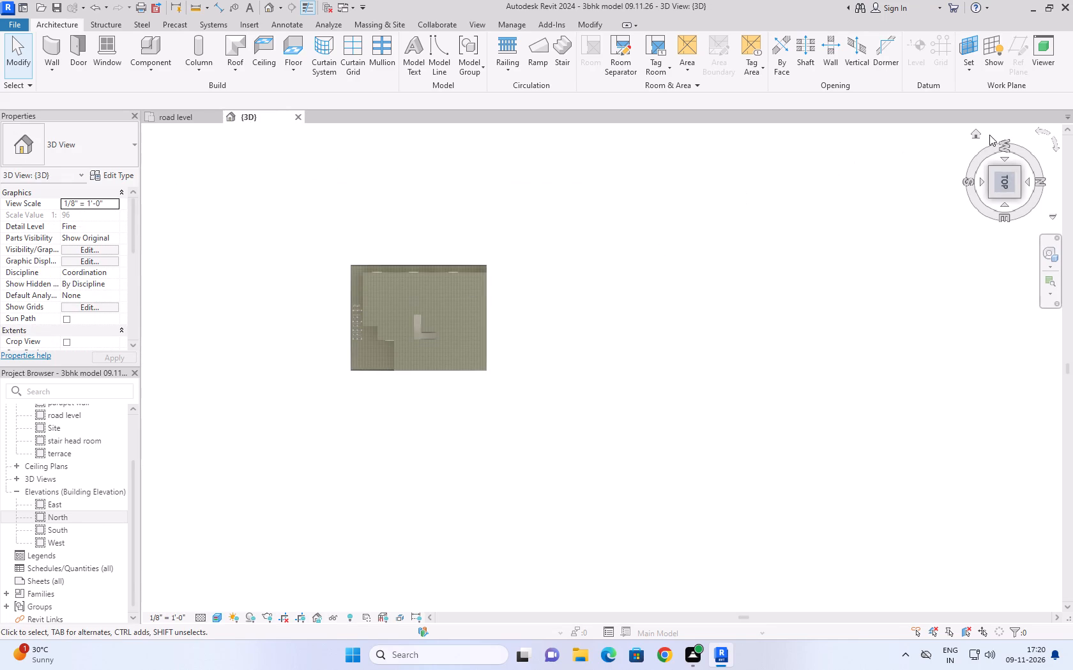
pyautogui.click(978, 135)
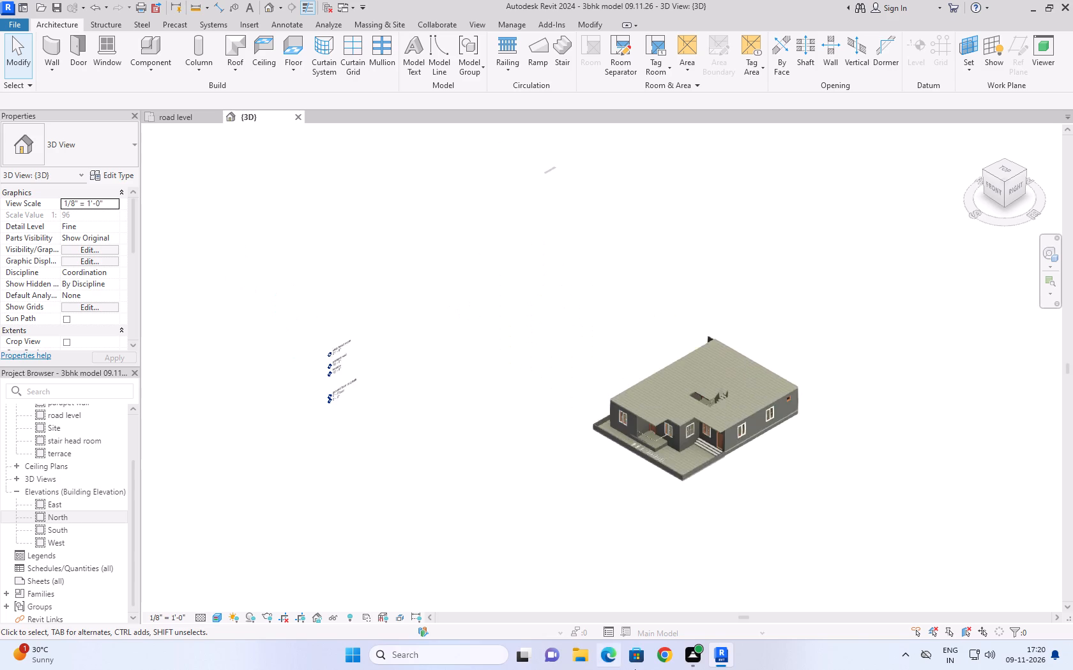
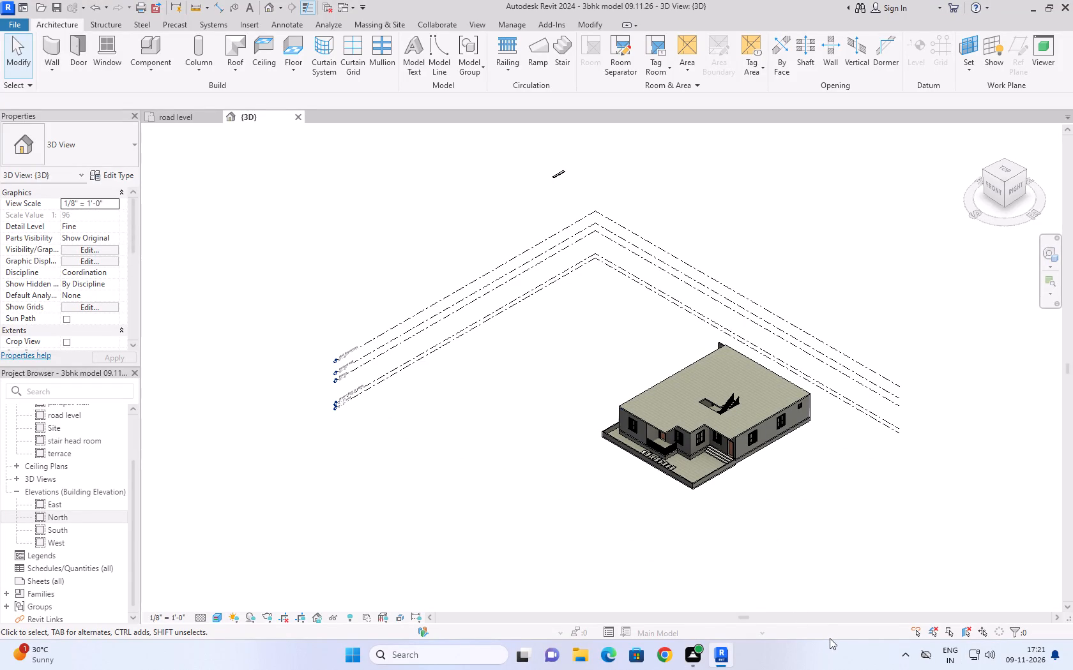
# Examine the house's rear and side walls and the terrace stair opening from several angles in the 3D view.
pyautogui.scroll(4, 808, 483)
pyautogui.scroll(3, 695, 480)
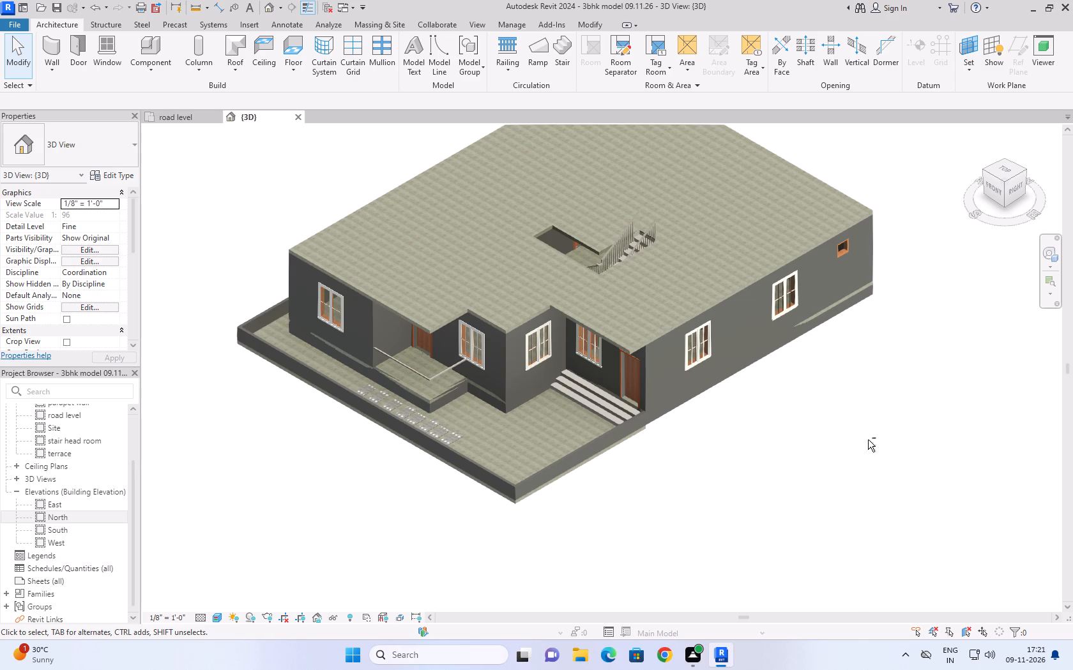
pyautogui.keyDown('shift'); pyautogui.moveTo(868, 440); pyautogui.dragTo(714, 426, button='middle'); pyautogui.keyUp('shift')
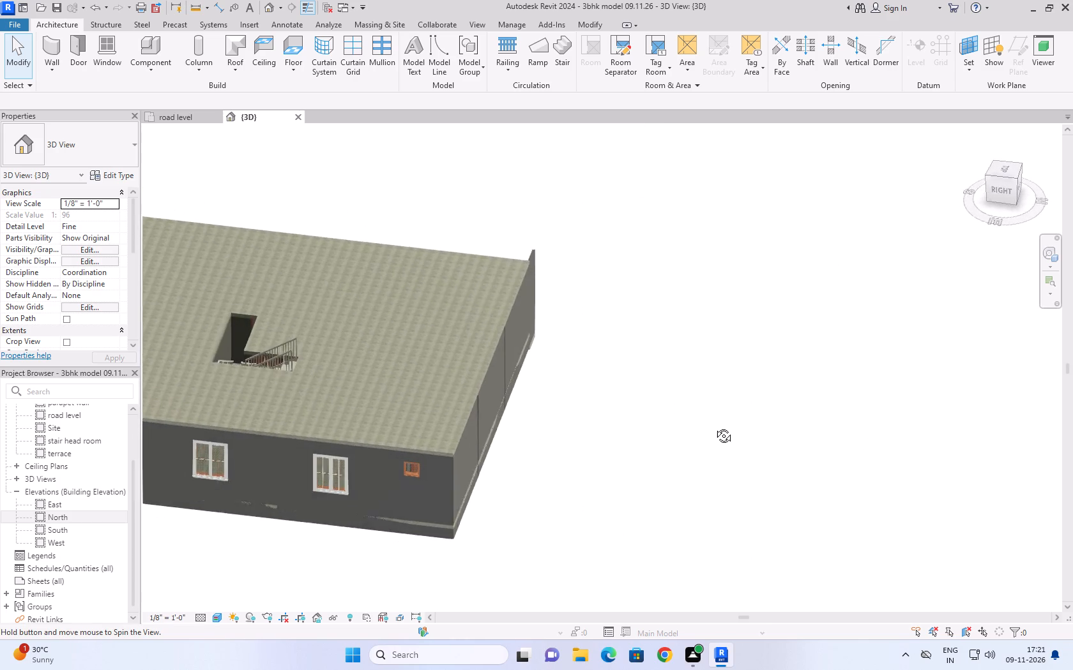
pyautogui.keyDown('shift'); pyautogui.moveTo(714, 426); pyautogui.dragTo(641, 411, button='middle'); pyautogui.keyUp('shift')
pyautogui.scroll(-7, 736, 325)
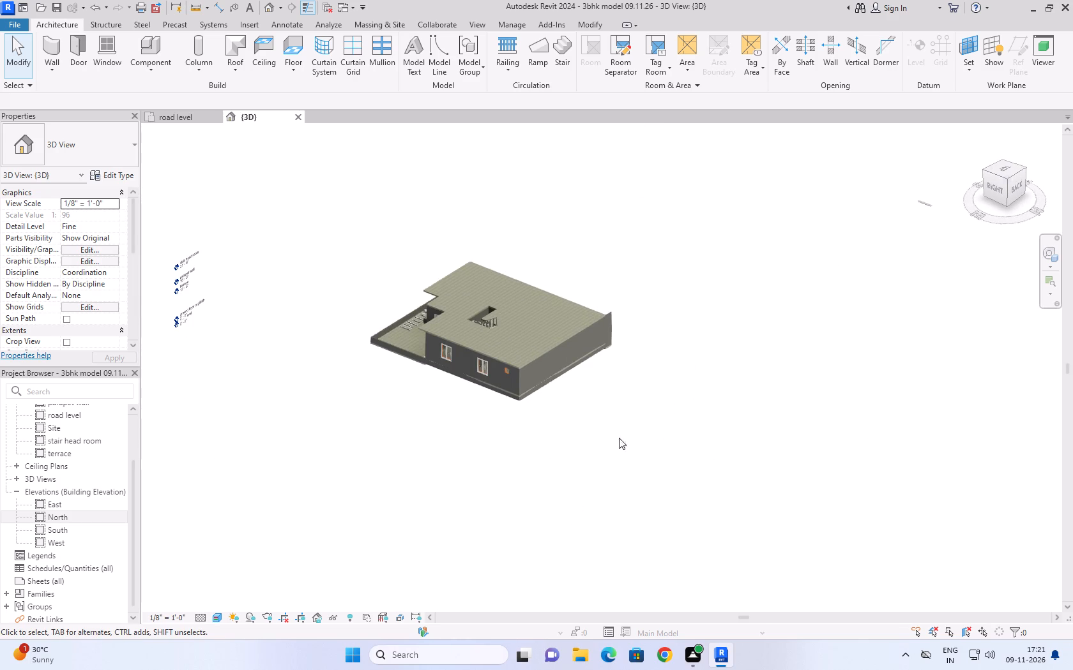
pyautogui.keyDown('shift'); pyautogui.moveTo(581, 419); pyautogui.dragTo(770, 369, button='middle'); pyautogui.keyUp('shift')
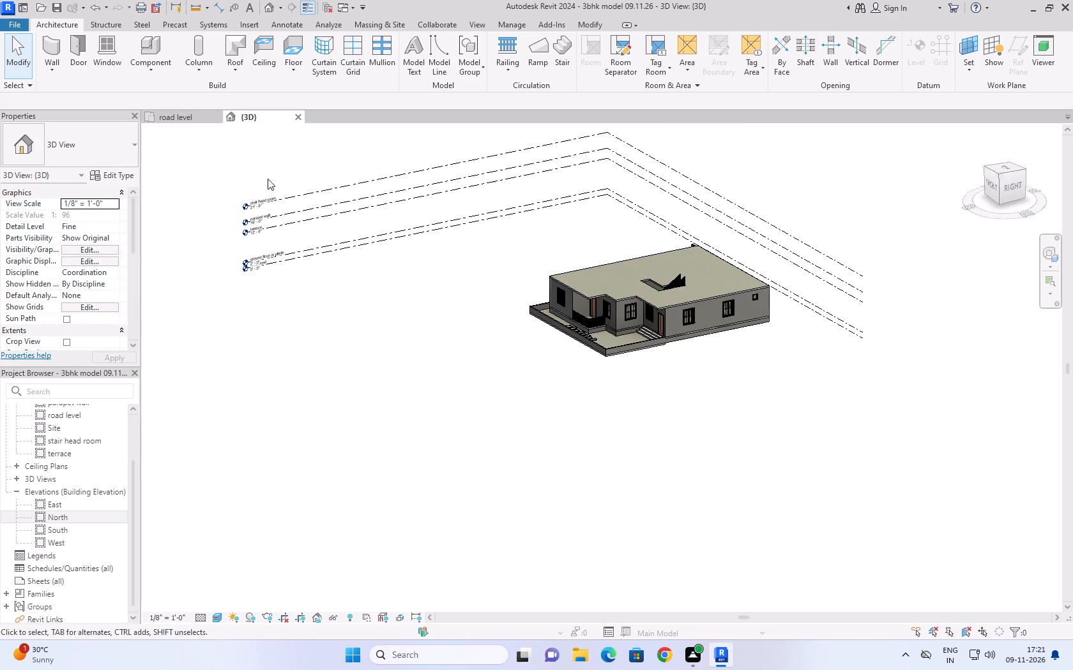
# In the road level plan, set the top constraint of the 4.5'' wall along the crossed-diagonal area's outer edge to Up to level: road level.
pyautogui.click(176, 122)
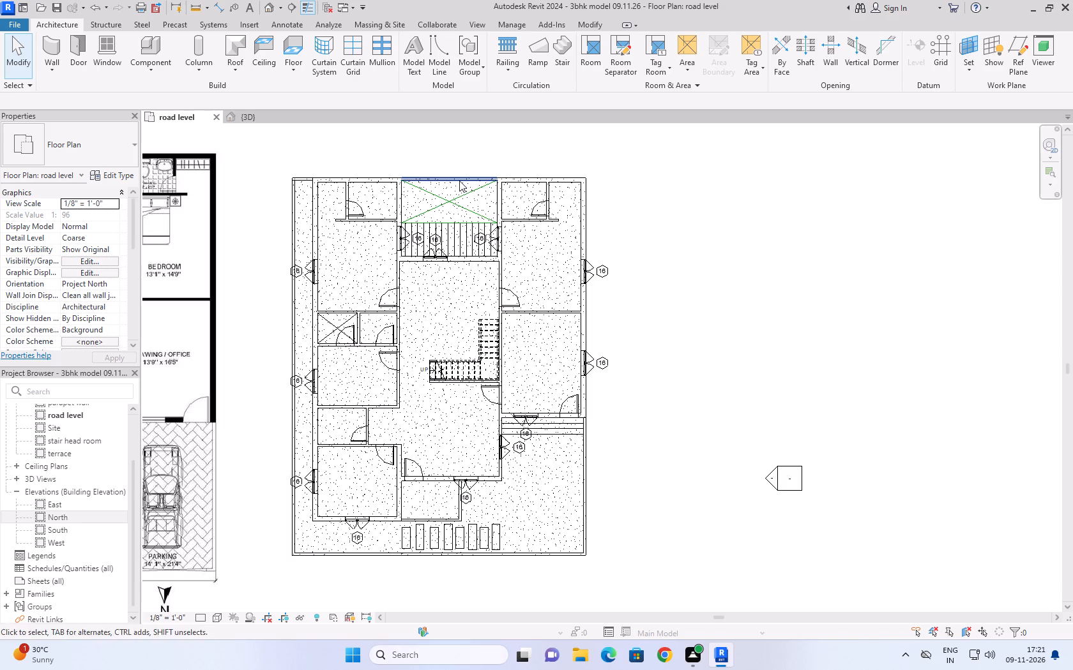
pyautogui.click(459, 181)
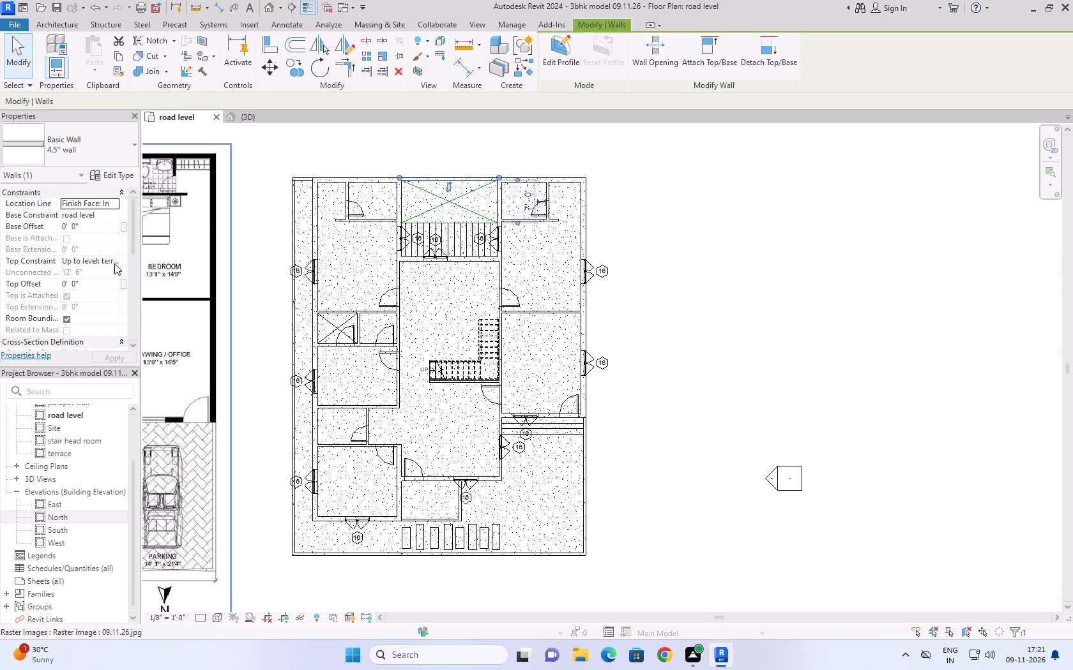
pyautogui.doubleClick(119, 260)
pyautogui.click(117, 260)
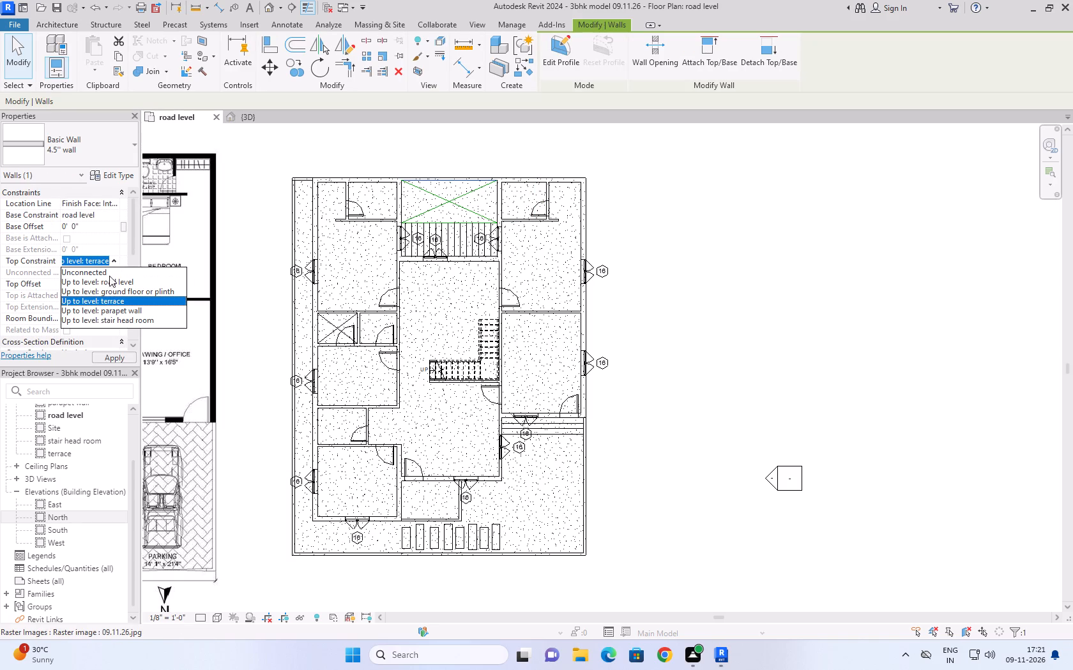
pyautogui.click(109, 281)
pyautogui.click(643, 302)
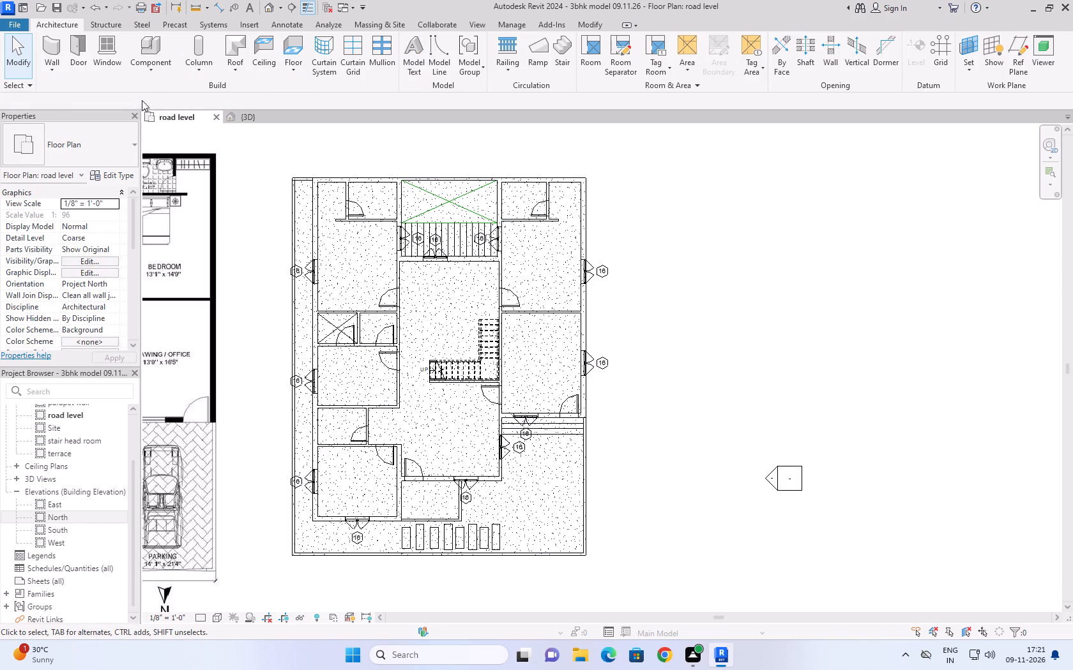
# Inspect the 4.5'' wall beside the crossed-diagonal area on the rear side of the house in 3D, returning to the road level plan.
pyautogui.click(248, 115)
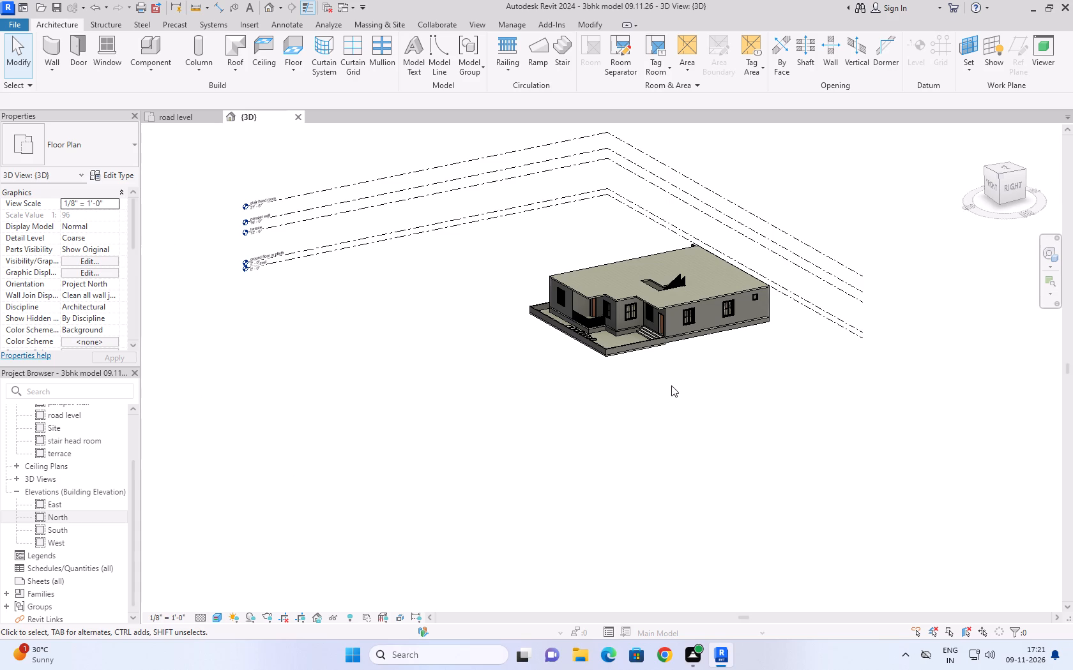
pyautogui.keyDown('shift'); pyautogui.moveTo(675, 385); pyautogui.dragTo(468, 387, button='middle'); pyautogui.keyUp('shift')
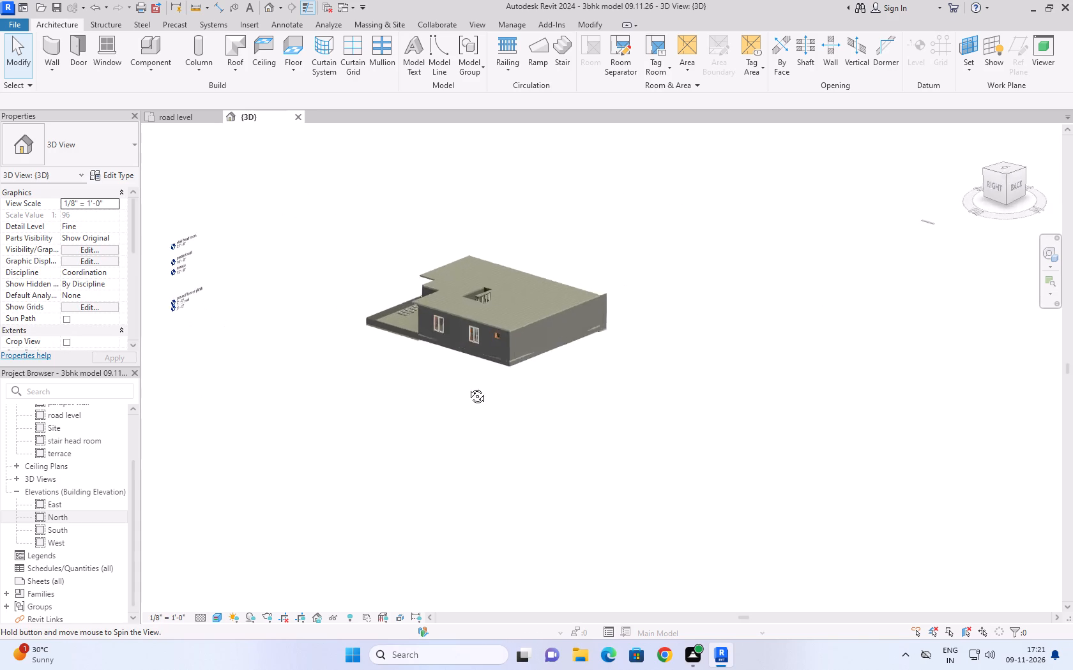
pyautogui.keyDown('shift'); pyautogui.moveTo(468, 387); pyautogui.dragTo(436, 385, button='middle'); pyautogui.keyUp('shift')
pyautogui.click(499, 394)
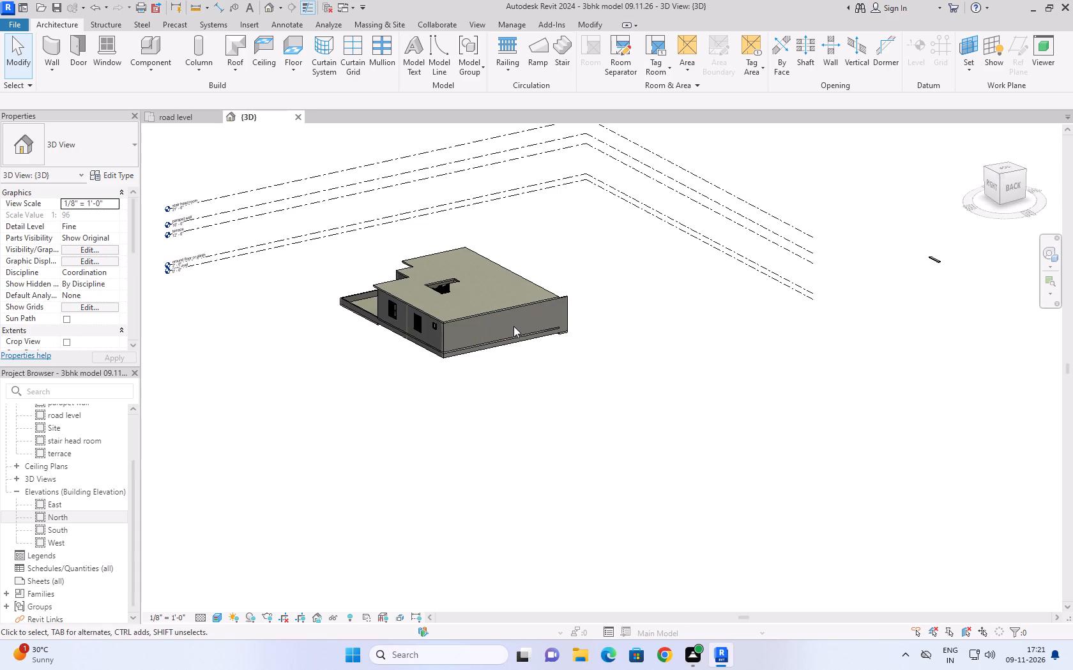
pyautogui.click(512, 311)
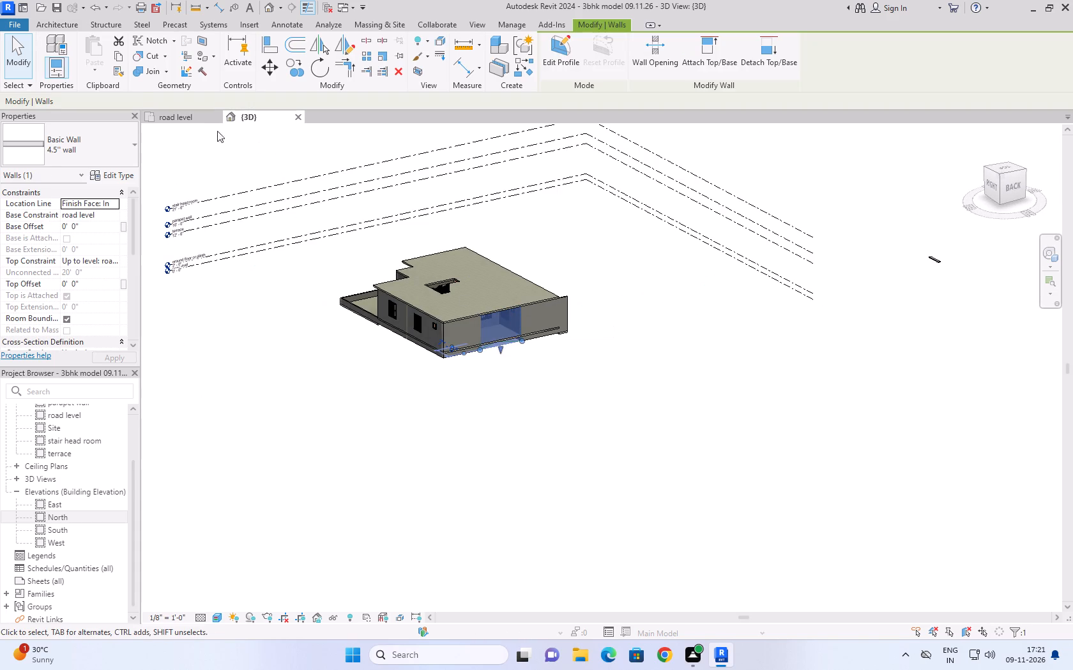
pyautogui.click(192, 119)
pyautogui.click(707, 265)
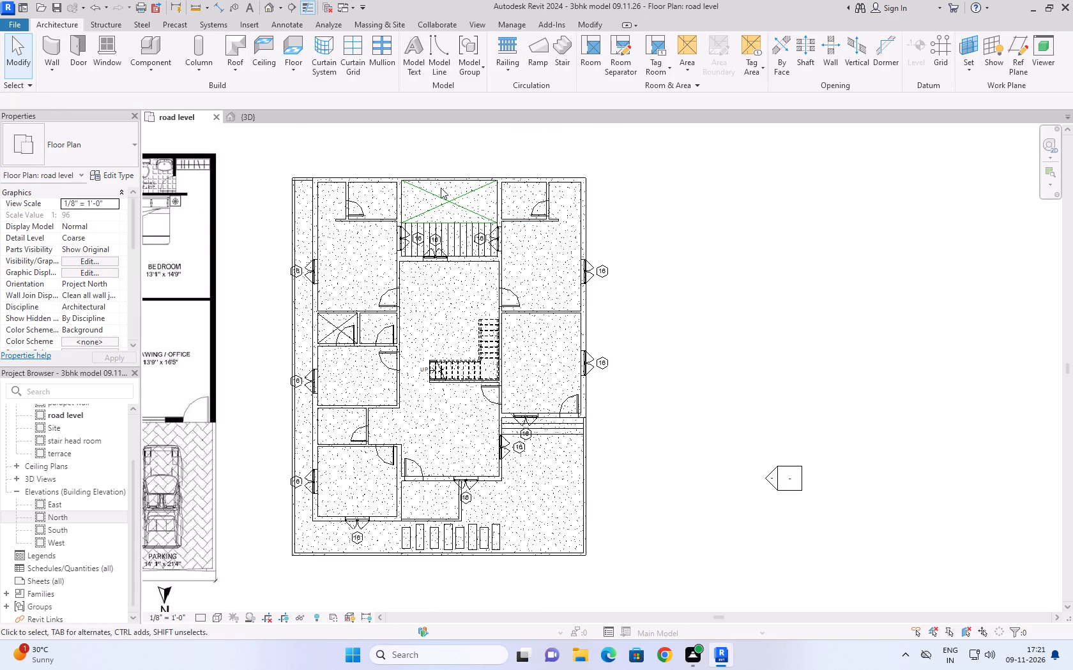
# Set the top constraint of the 4.5'' wall at the crossed-diagonal area's outer edge to Up to level: ground floor or plinth.
pyautogui.click(438, 181)
pyautogui.click(277, 123)
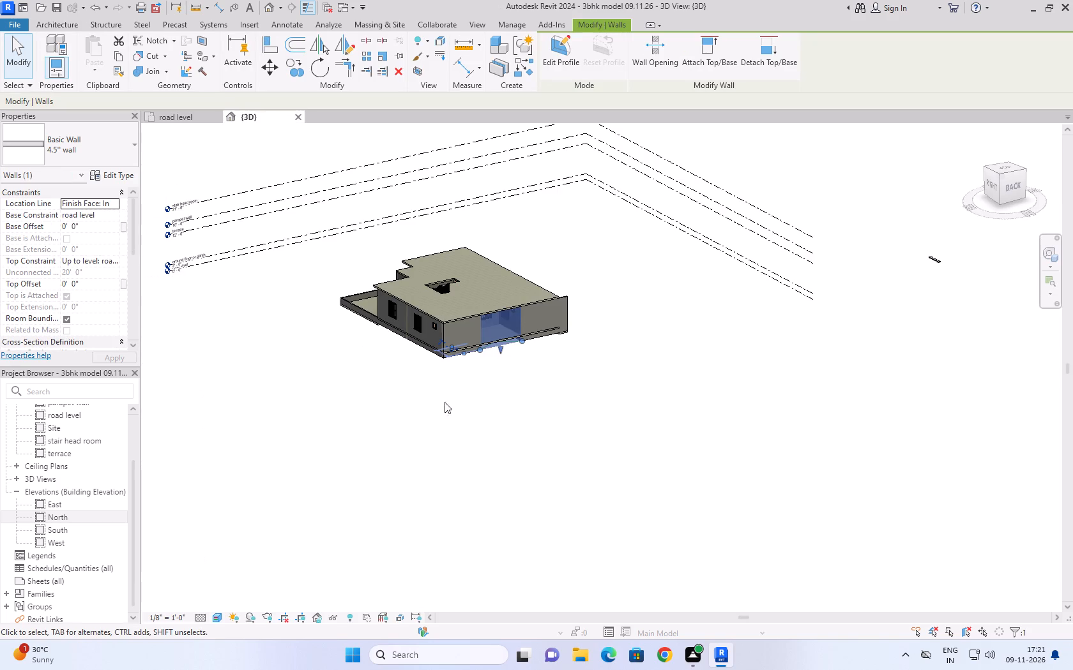
pyautogui.scroll(1, 532, 394)
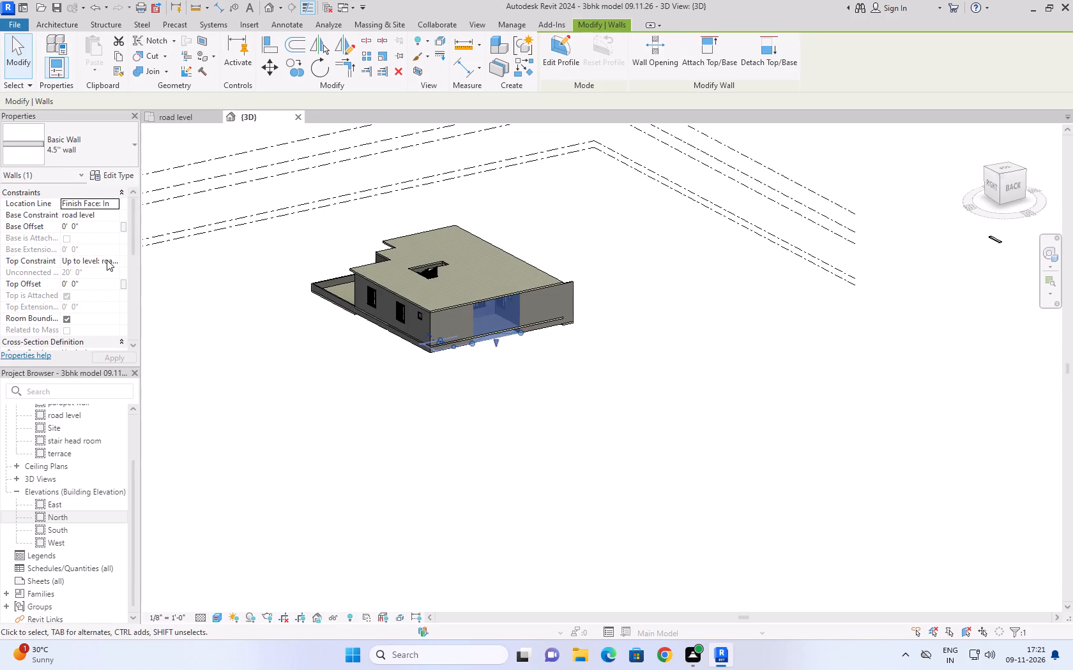
pyautogui.click(118, 260)
pyautogui.click(114, 267)
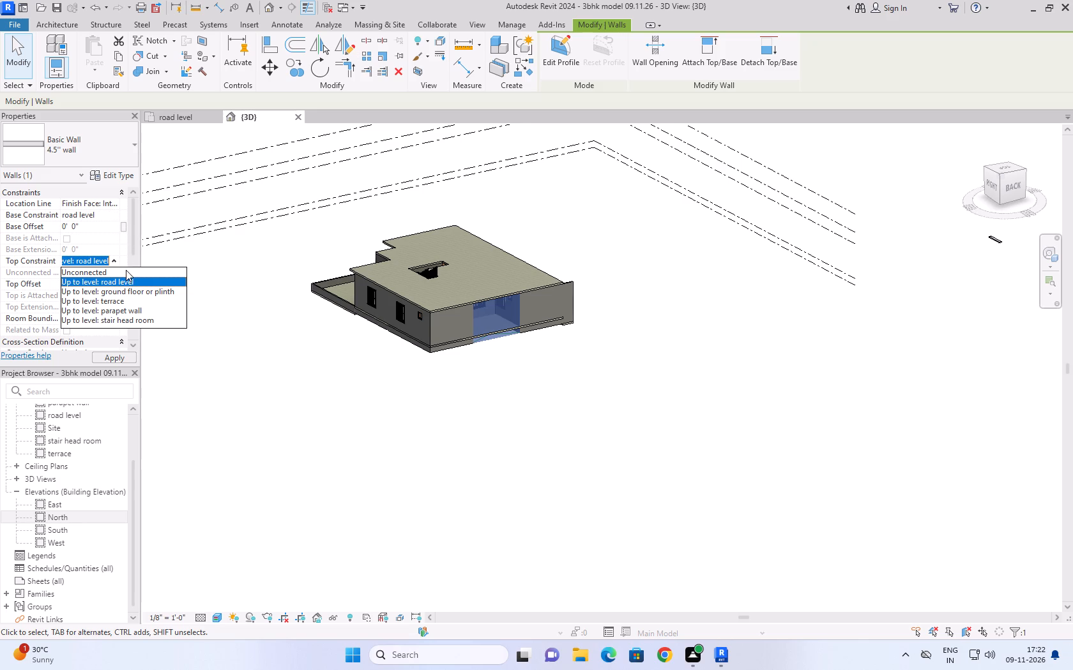
pyautogui.click(114, 293)
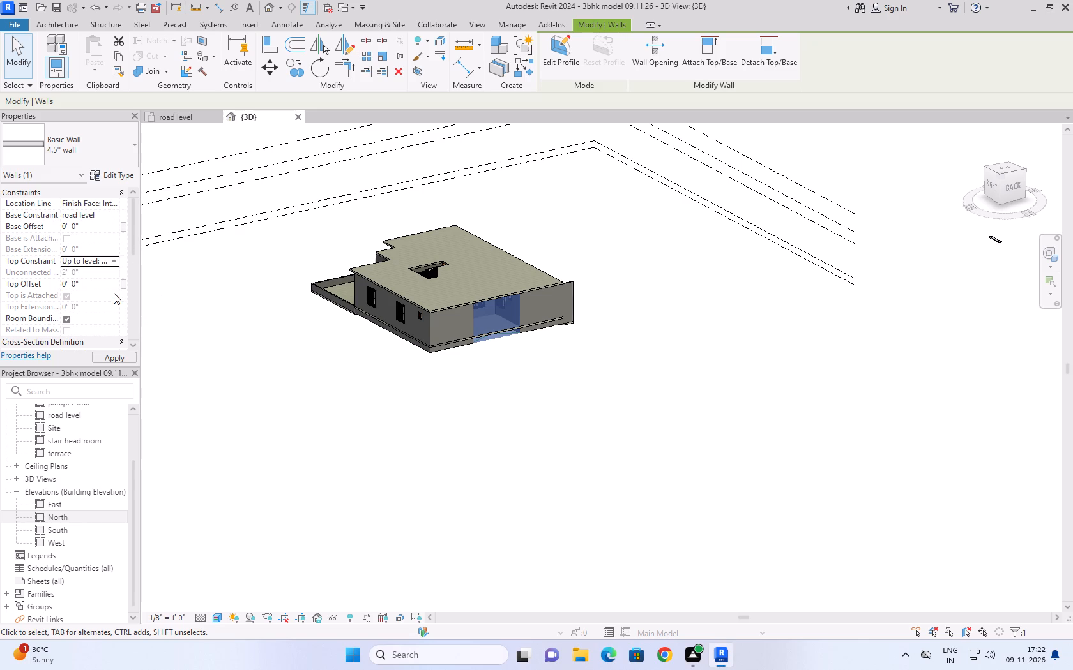
pyautogui.click(501, 387)
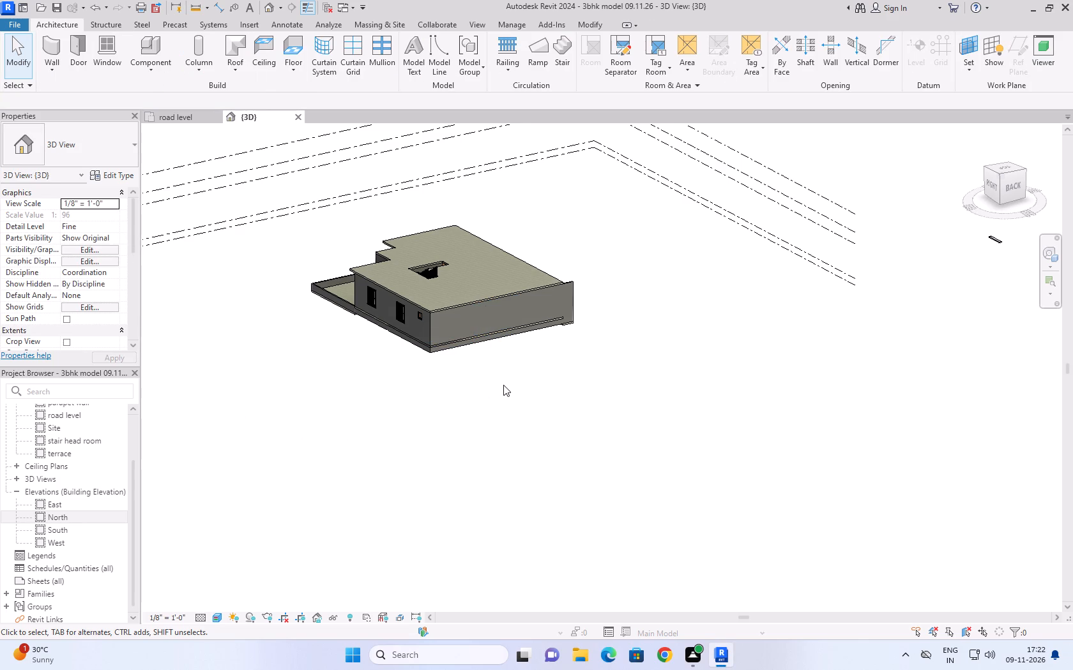
# Examine the rear 4.5'' wall and the ground floor slab edge at the house's back corner in the 3D view.
pyautogui.click(497, 299)
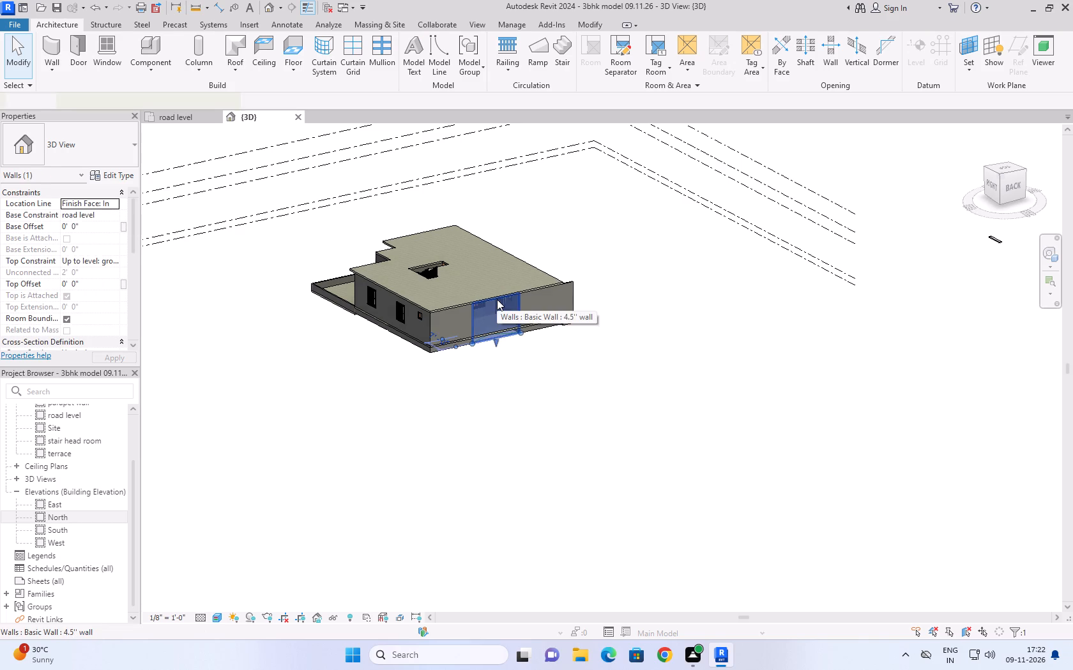
pyautogui.click(288, 376)
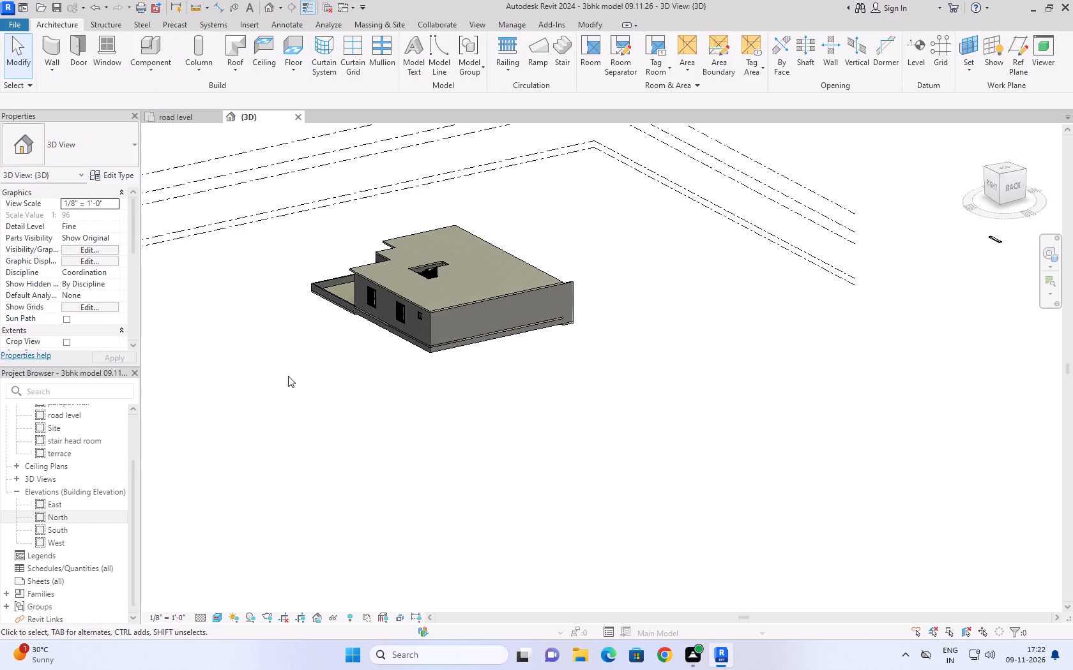
pyautogui.scroll(1, 555, 337)
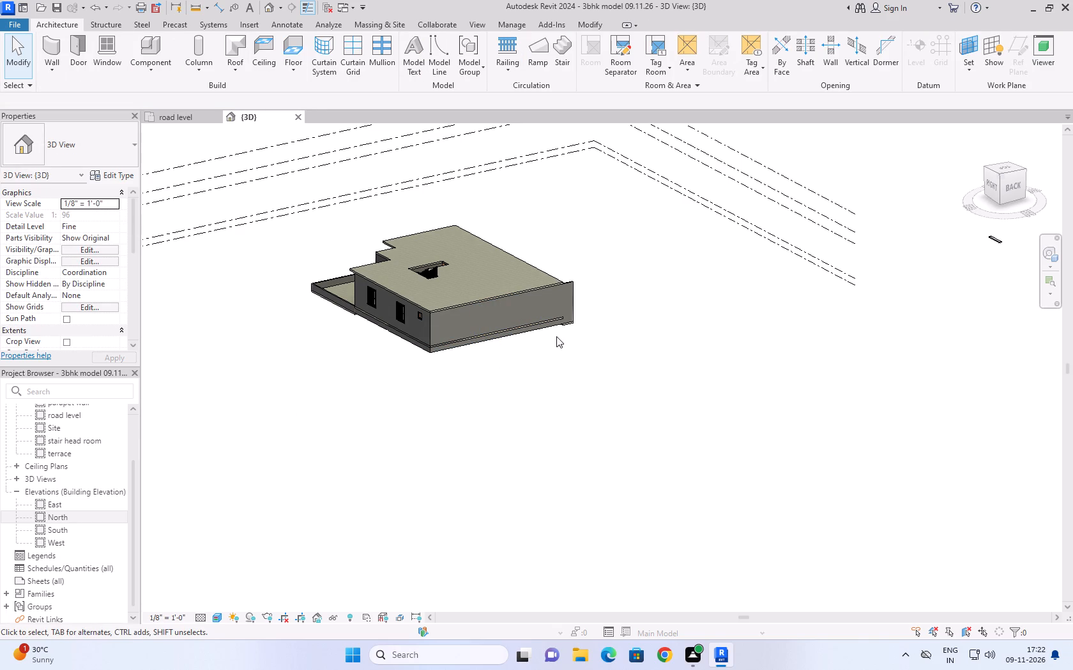
pyautogui.scroll(11, 556, 336)
pyautogui.click(596, 290)
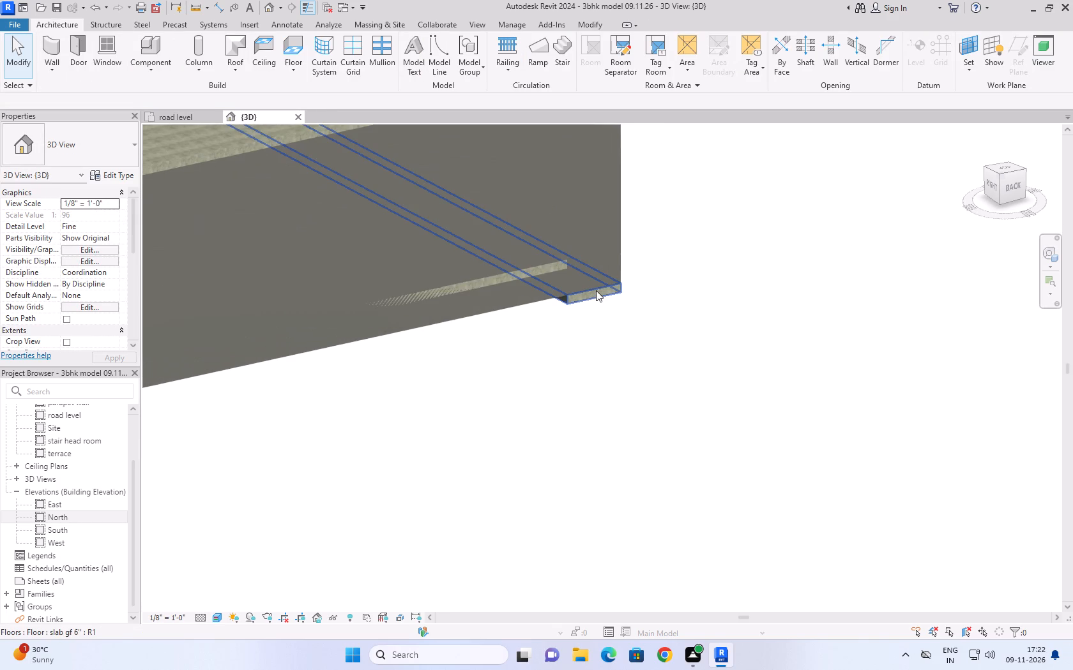
pyautogui.click(583, 377)
pyautogui.scroll(-8, 595, 358)
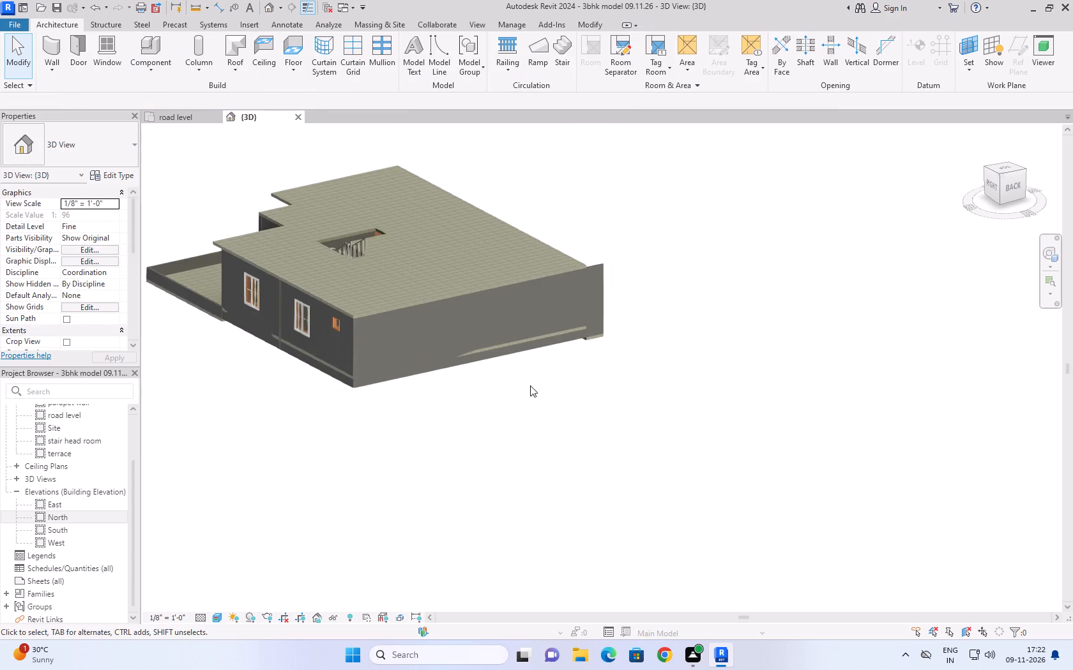
# In the road level plan, set the same 4.5'' wall's top constraint to Unconnected with an unconnected height of 2' 0''.
pyautogui.click(190, 122)
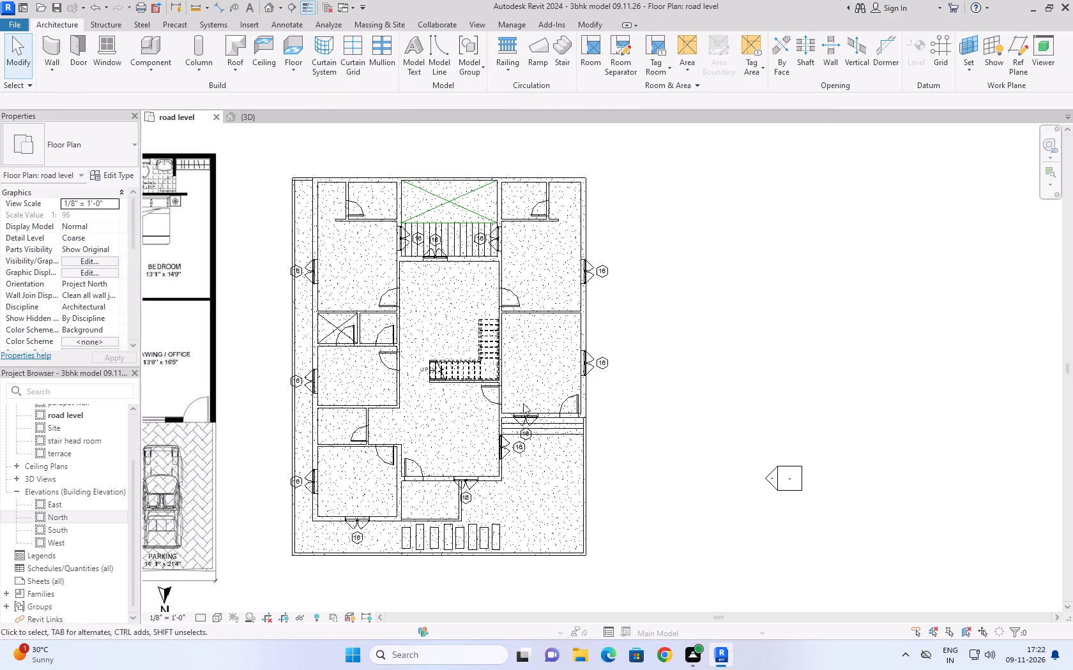
pyautogui.click(735, 267)
pyautogui.click(448, 181)
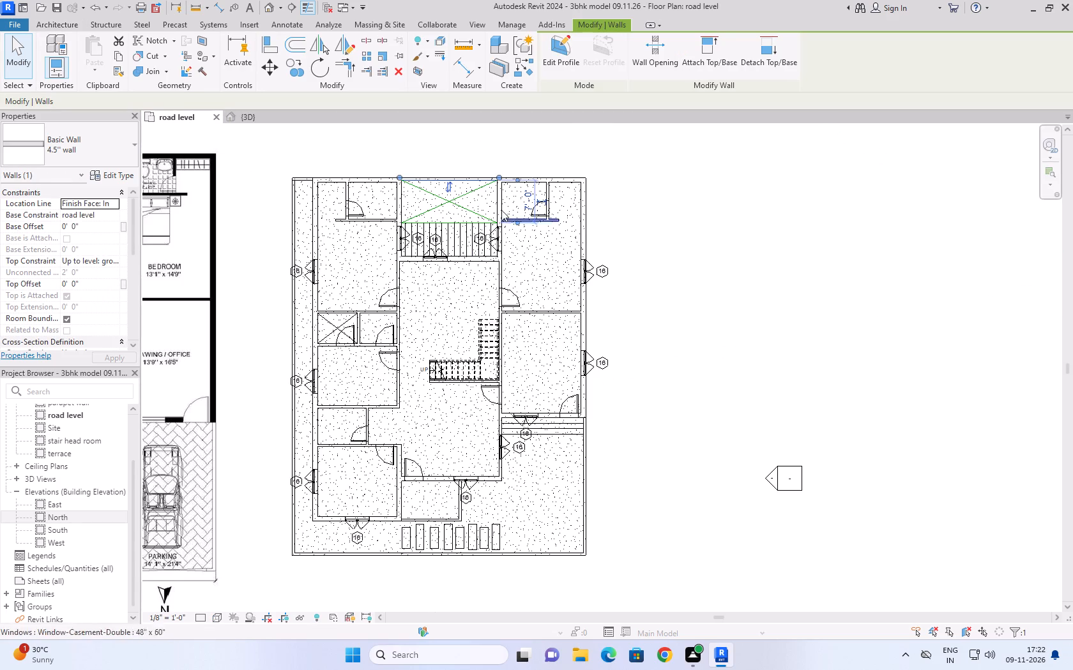
pyautogui.scroll(4, 475, 163)
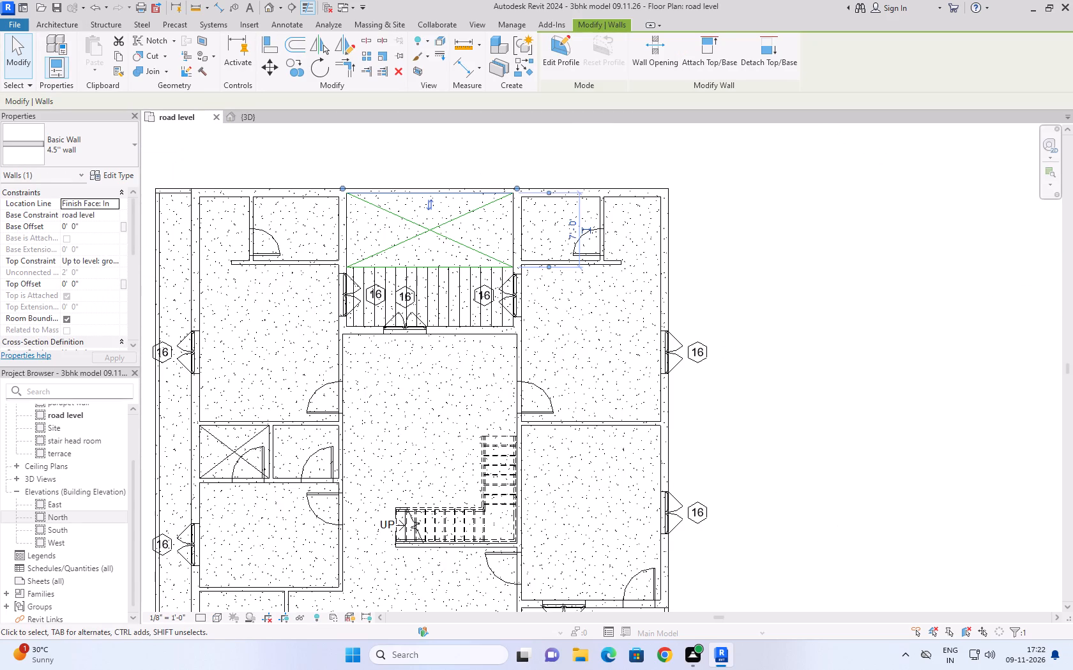
pyautogui.click(120, 260)
pyautogui.click(121, 261)
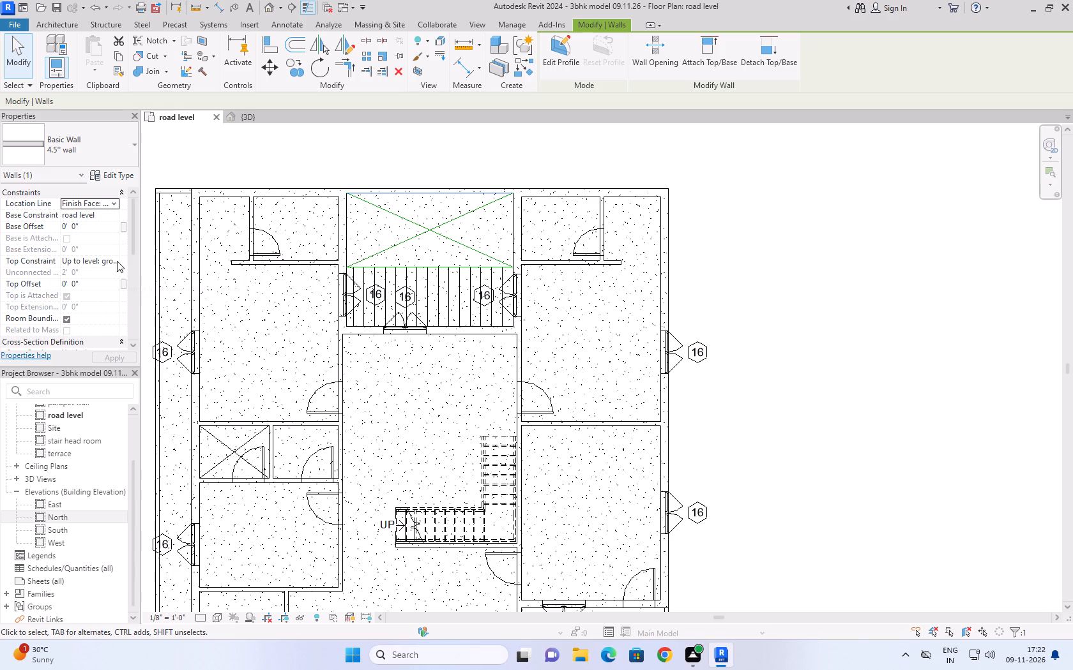
pyautogui.click(116, 260)
pyautogui.click(103, 272)
pyautogui.click(102, 271)
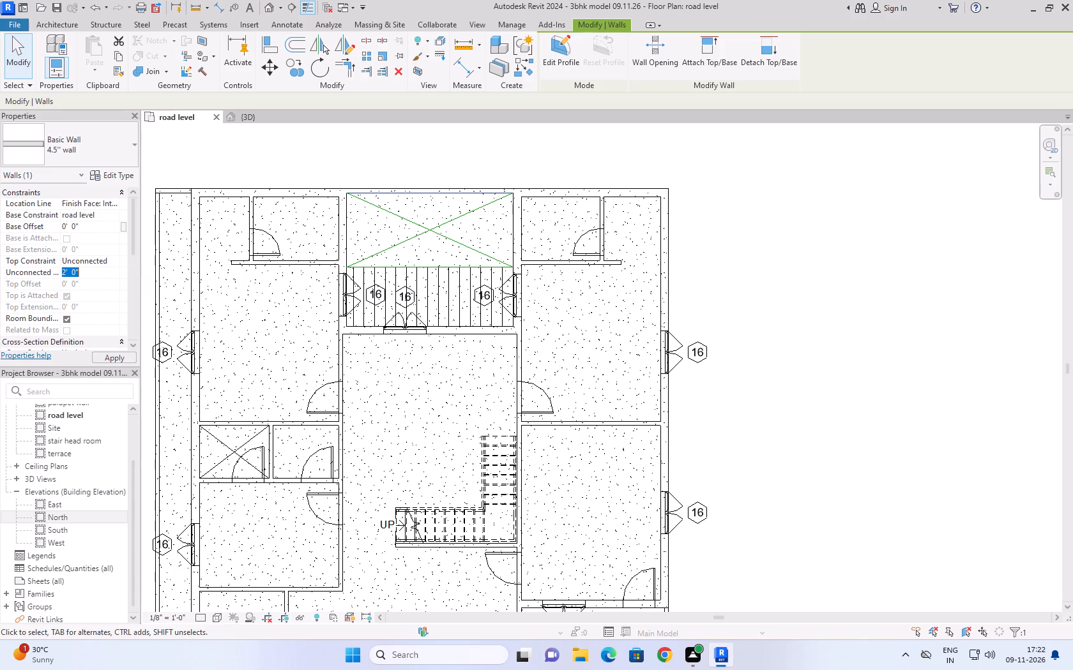
pyautogui.click(117, 357)
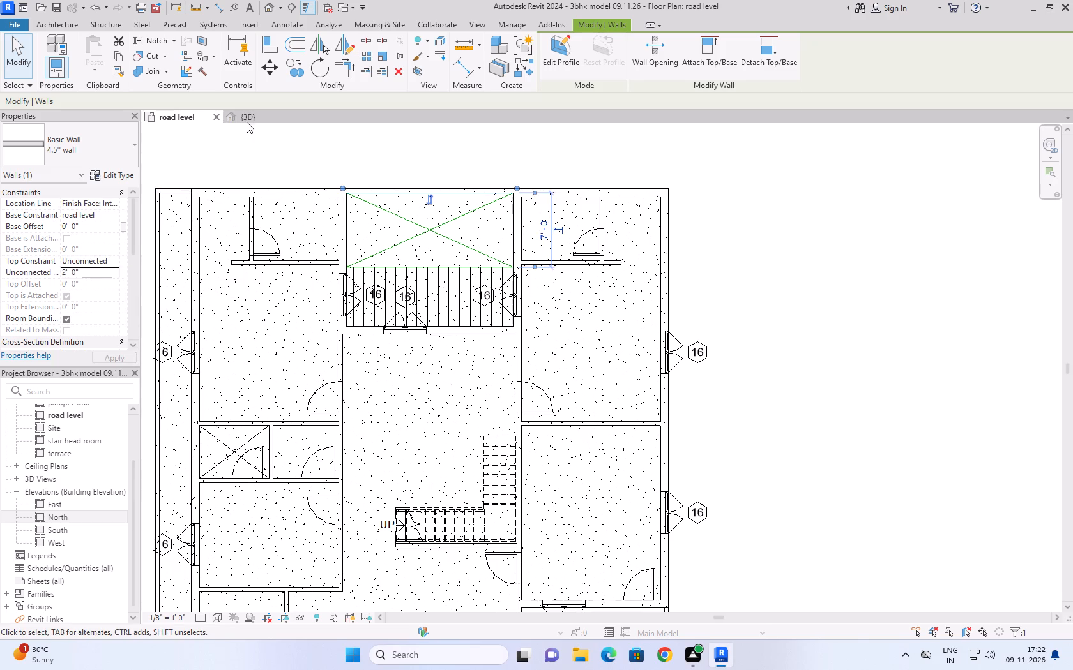
# Check the rear wall in 3D, and inspect the 4.5'' wall and the outer wall beside the crossed-diagonal area in the road level plan.
pyautogui.click(247, 121)
pyautogui.click(470, 392)
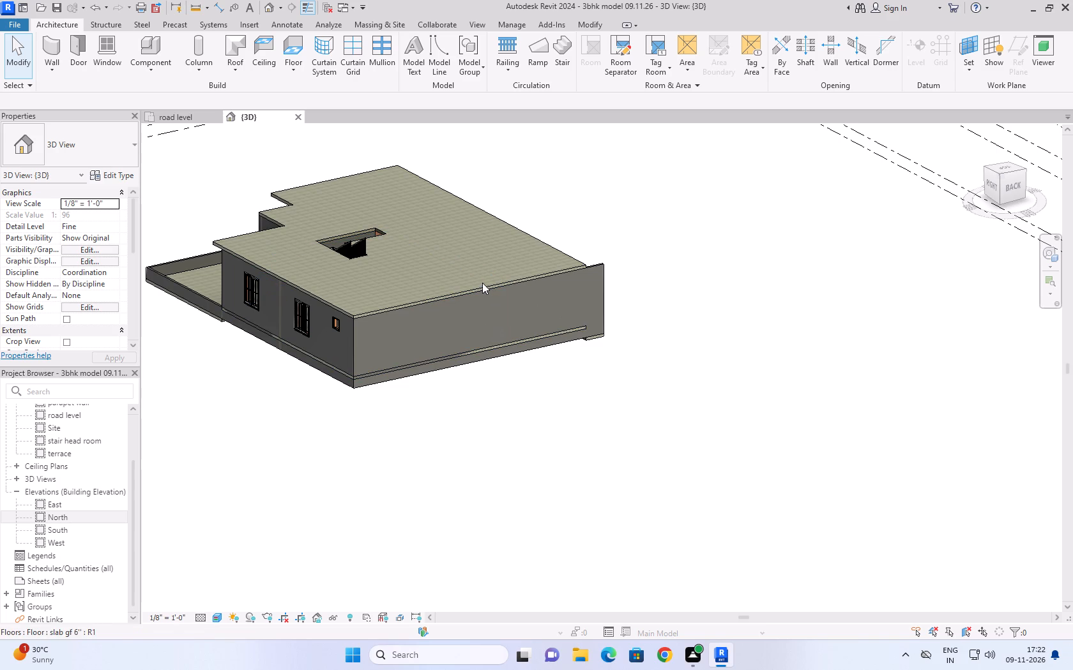
pyautogui.click(193, 117)
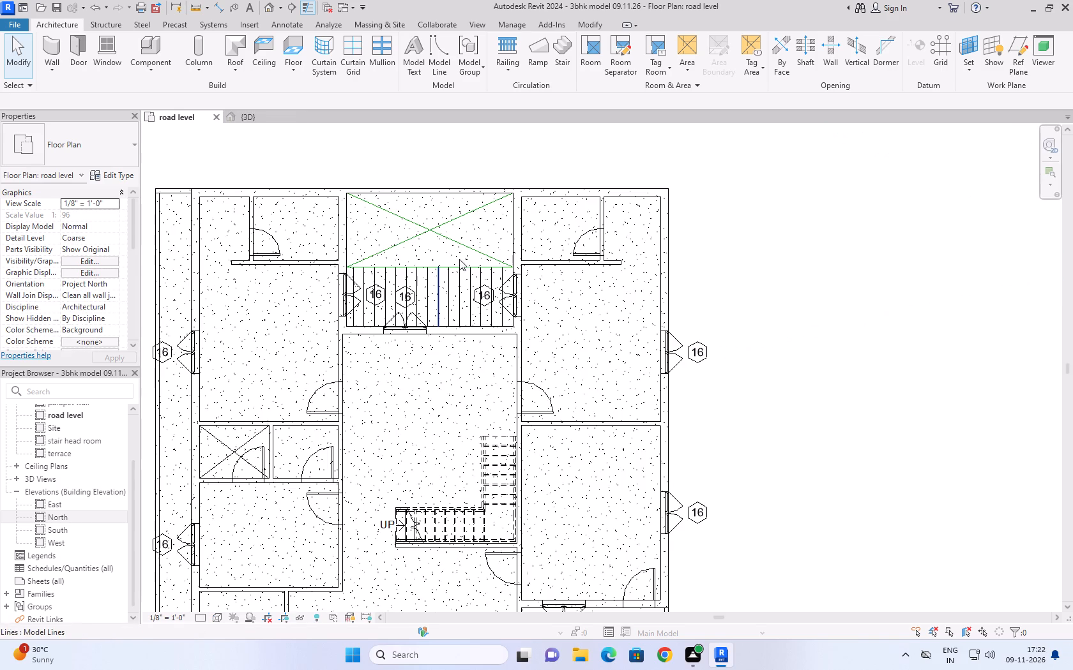
pyautogui.click(453, 195)
pyautogui.scroll(4, 376, 154)
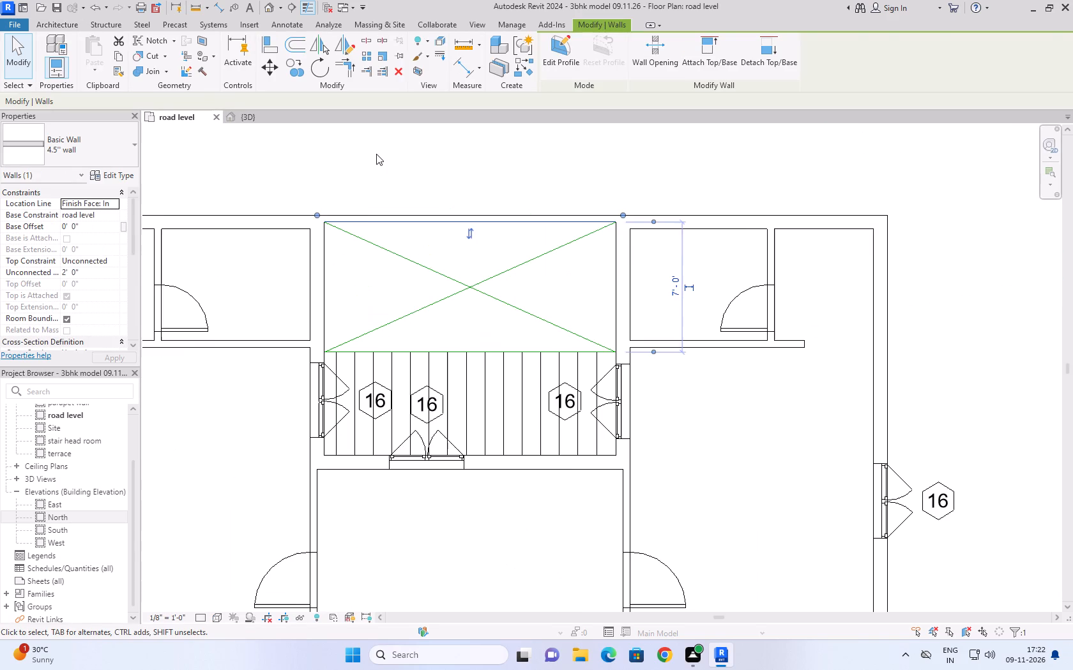
pyautogui.click(376, 154)
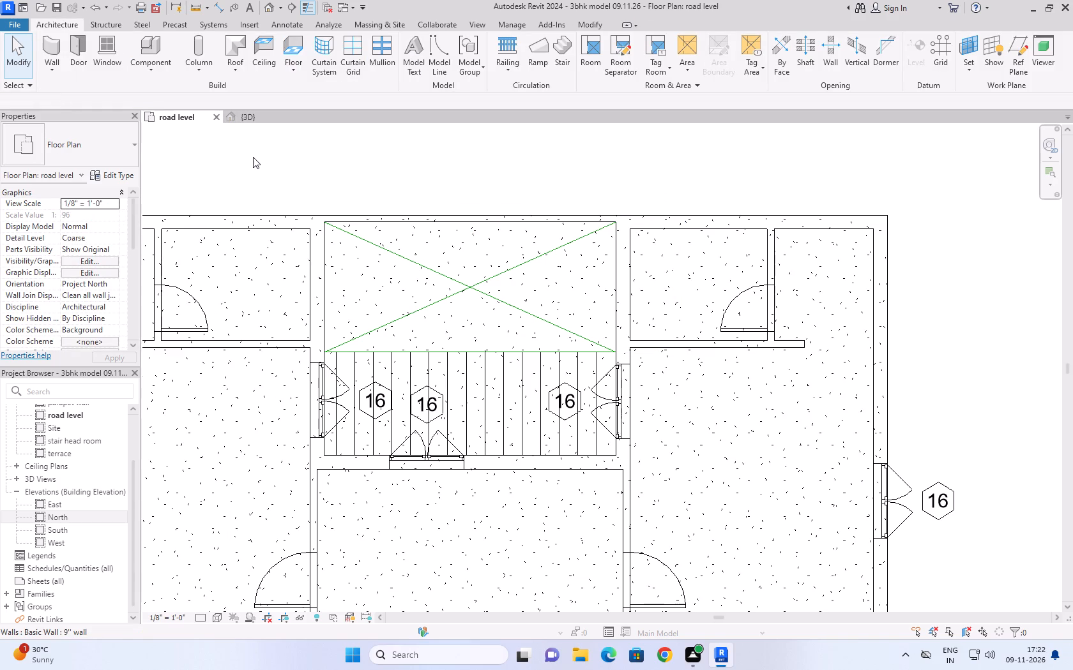
pyautogui.scroll(3, 253, 157)
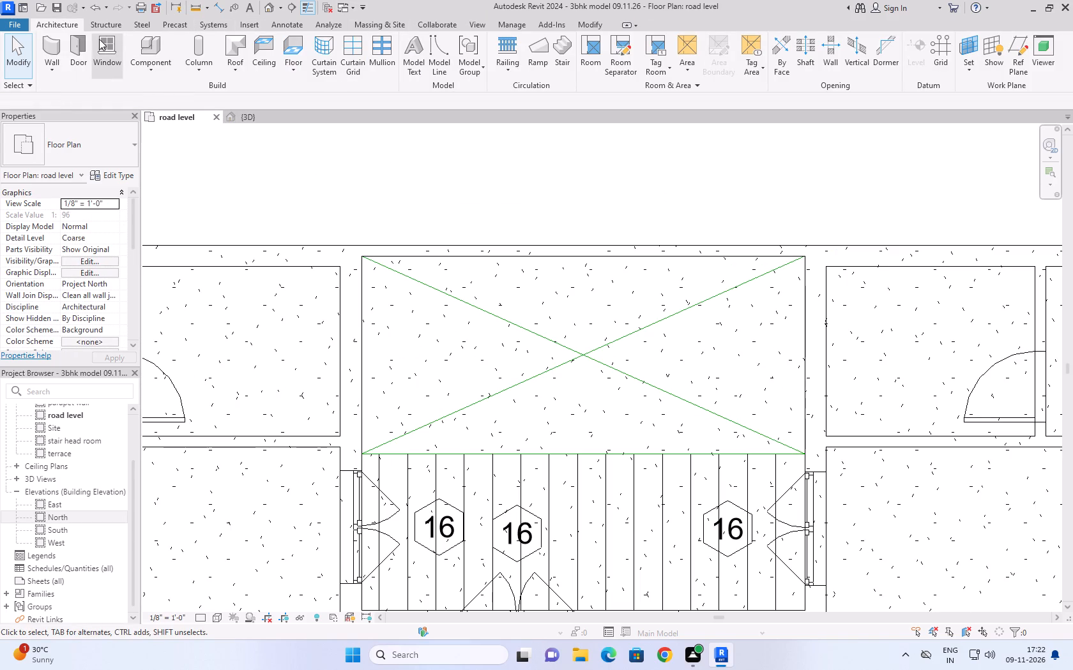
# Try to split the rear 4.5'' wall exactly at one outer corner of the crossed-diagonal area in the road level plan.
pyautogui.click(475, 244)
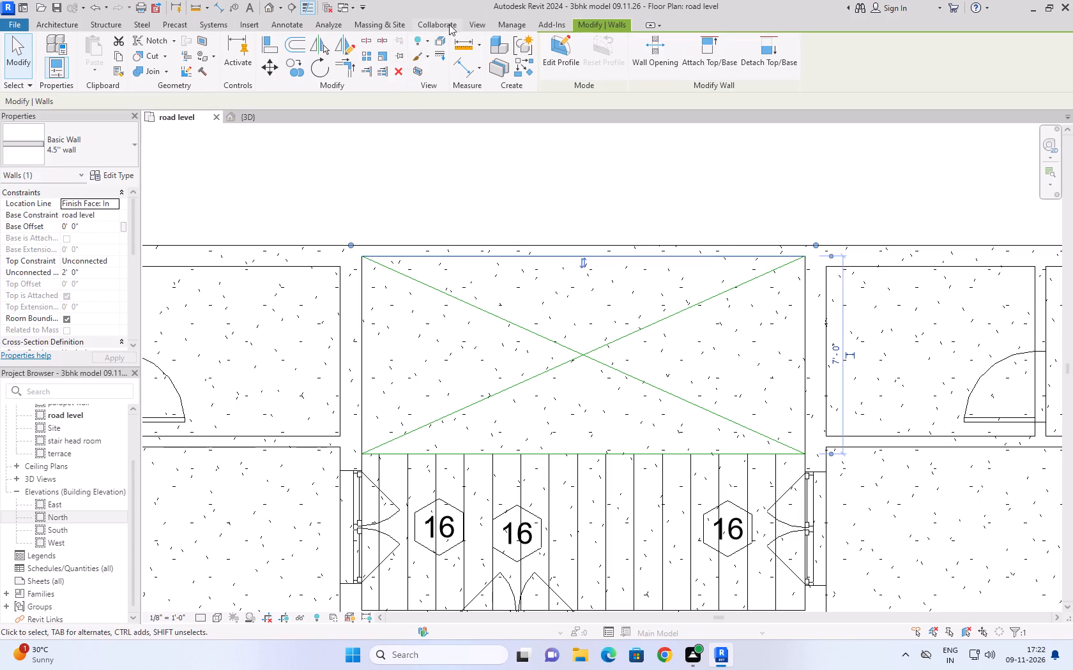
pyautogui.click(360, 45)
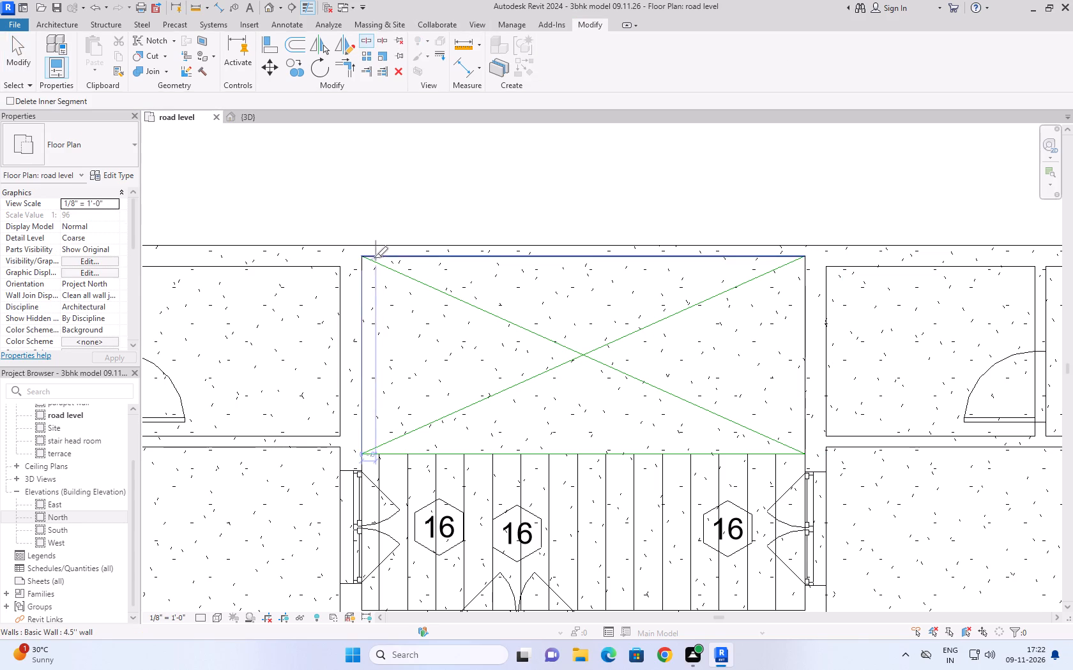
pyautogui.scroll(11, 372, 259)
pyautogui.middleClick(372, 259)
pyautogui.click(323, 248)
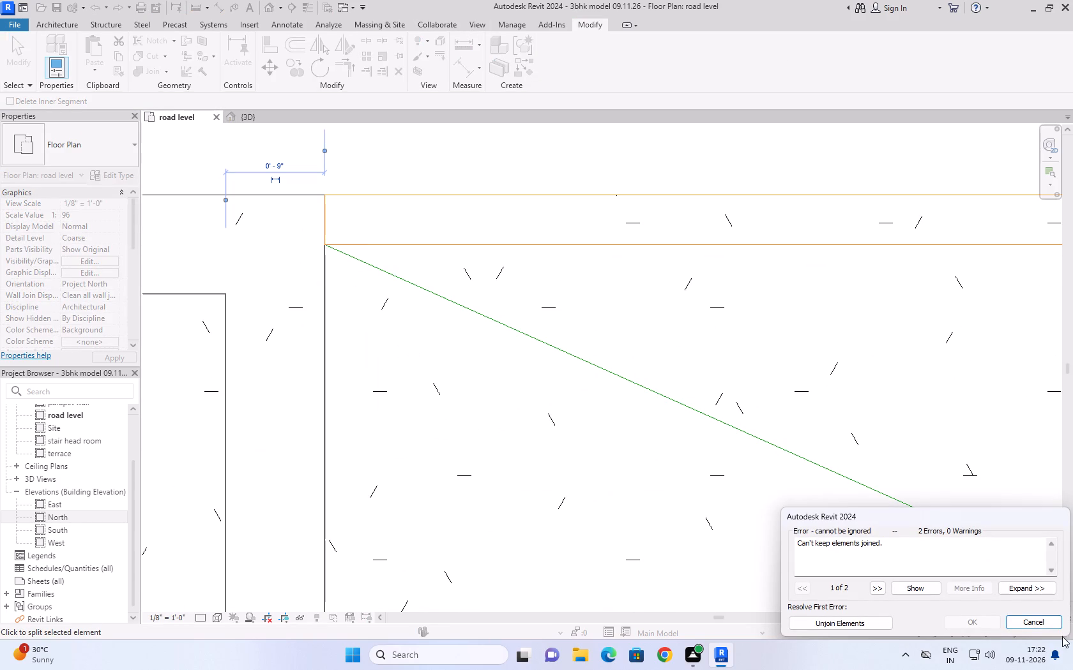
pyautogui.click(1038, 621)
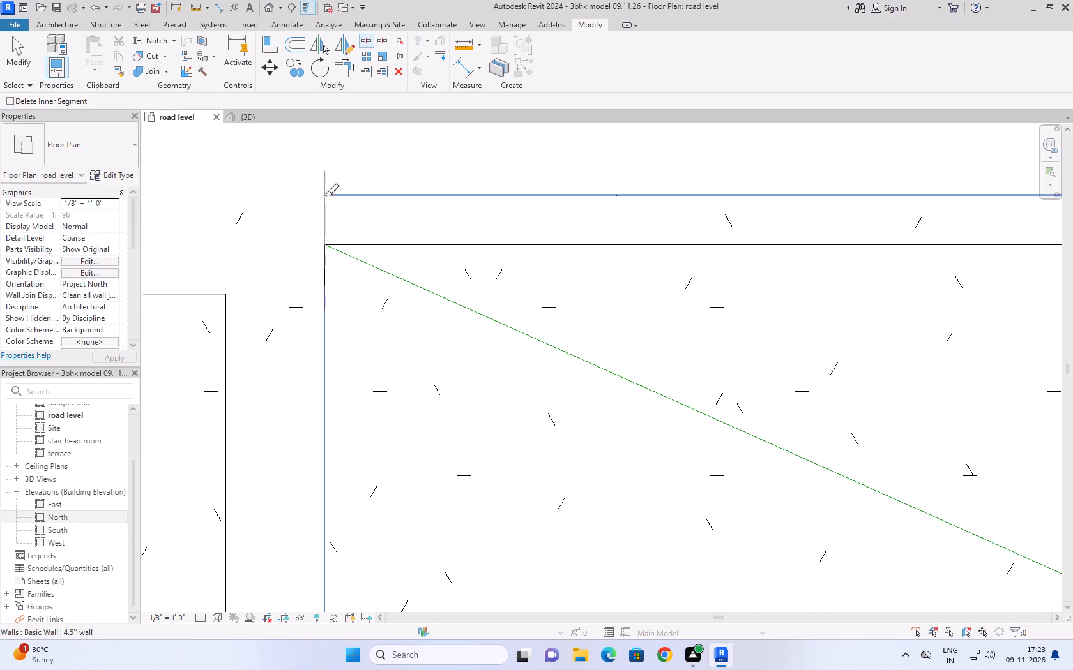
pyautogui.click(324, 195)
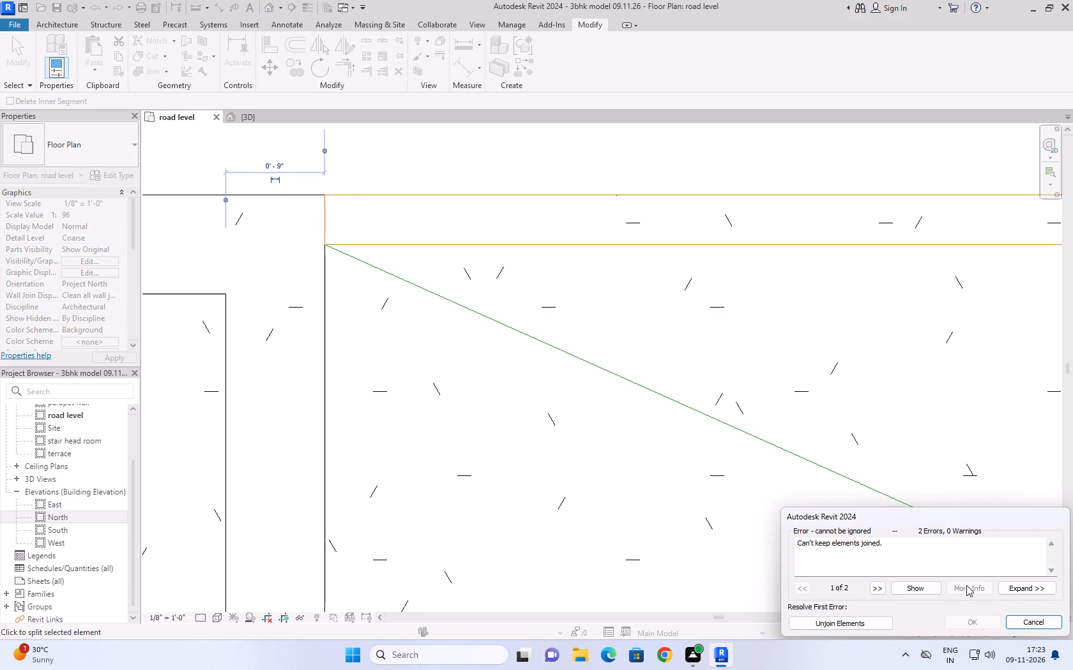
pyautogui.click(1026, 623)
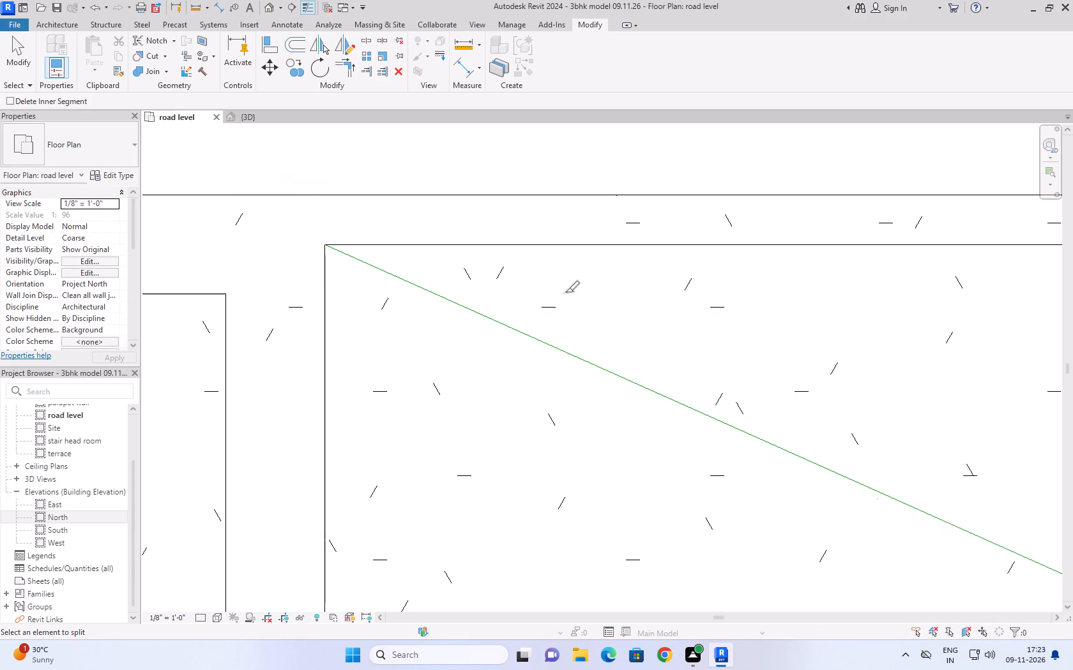
# Split the rear 4.5'' wall about 3 1/4'' and 3'' in from the crossed-diagonal area's two outer corners, and check the middle segment in 3D.
pyautogui.click(359, 195)
pyautogui.scroll(-2, 425, 167)
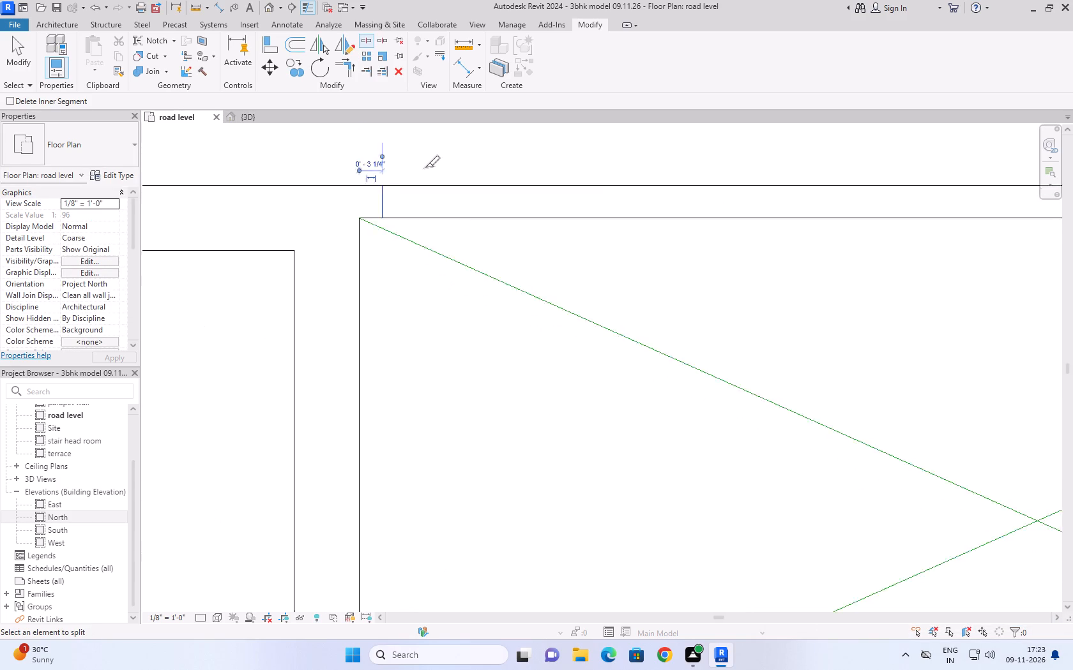
pyautogui.scroll(-8, 425, 167)
pyautogui.moveTo(441, 159); pyautogui.dragTo(105, 265, button='middle')
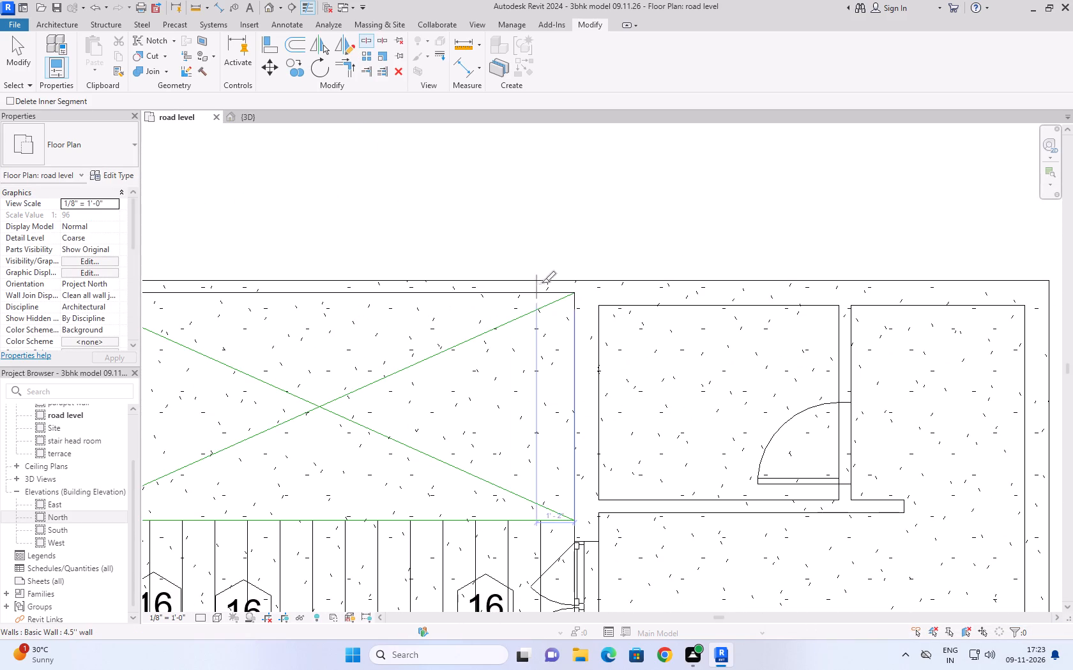
pyautogui.click(567, 278)
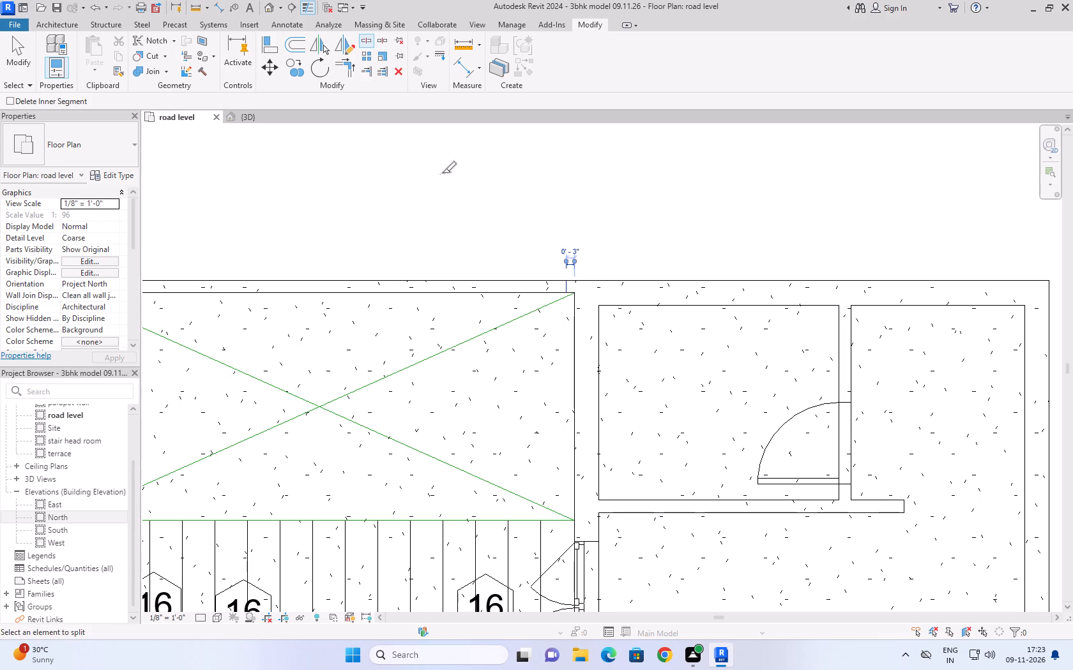
pyautogui.click(4, 43)
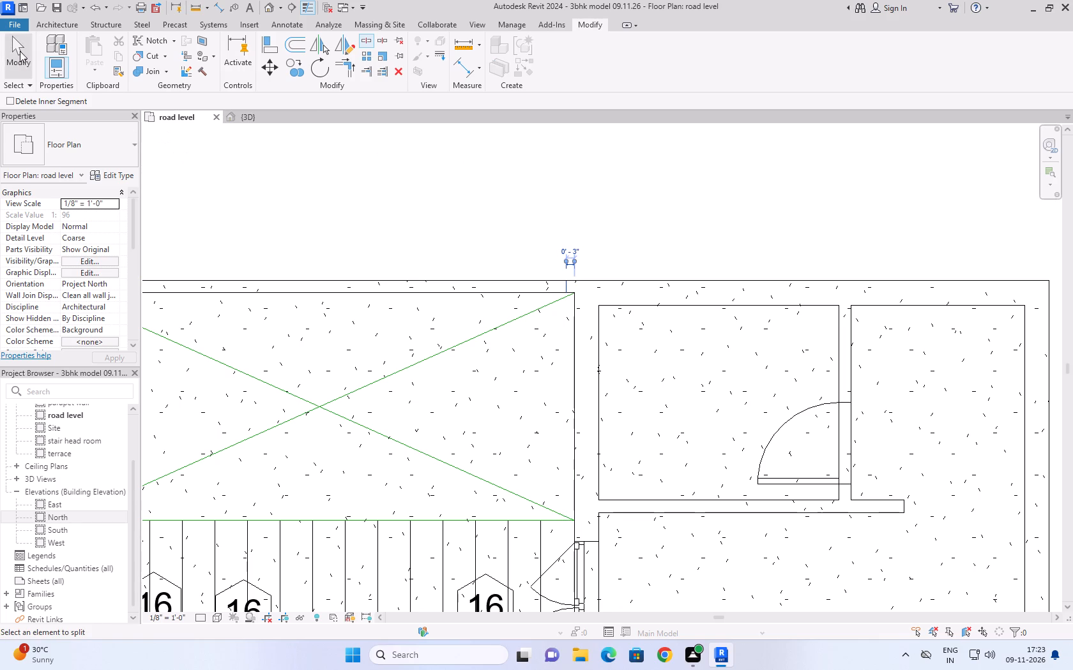
pyautogui.click(21, 48)
pyautogui.click(360, 280)
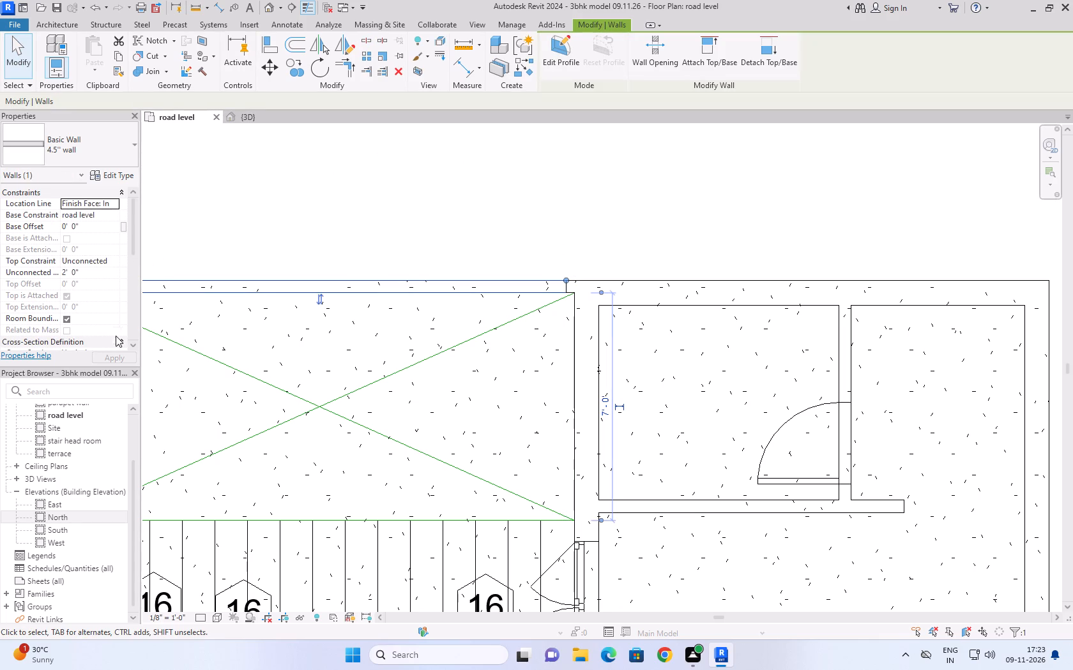
pyautogui.click(238, 119)
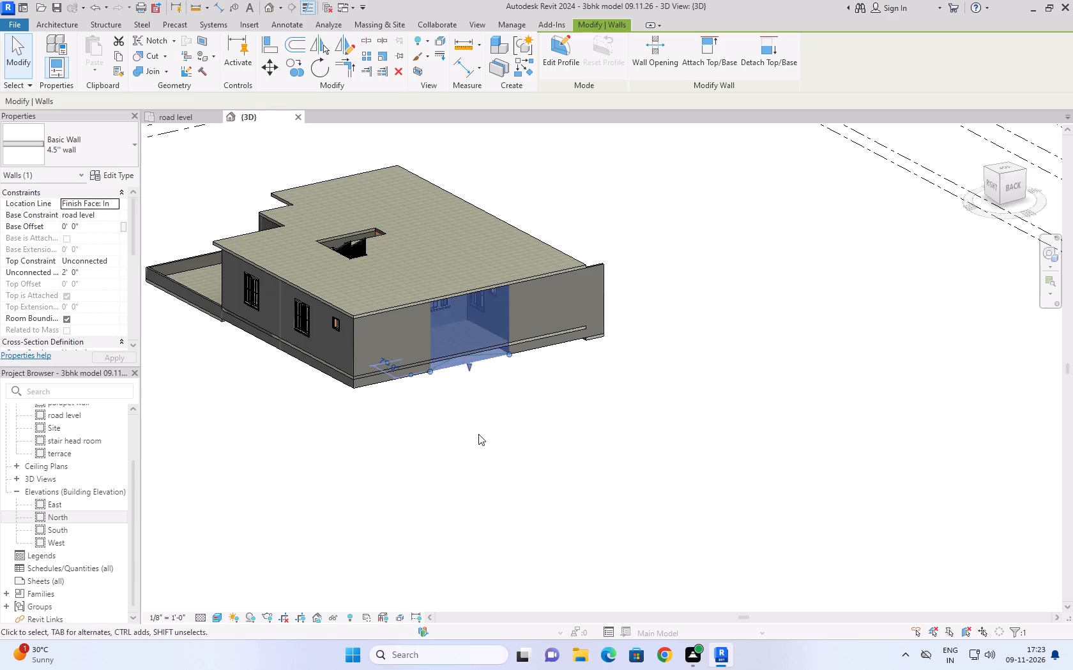
pyautogui.click(478, 434)
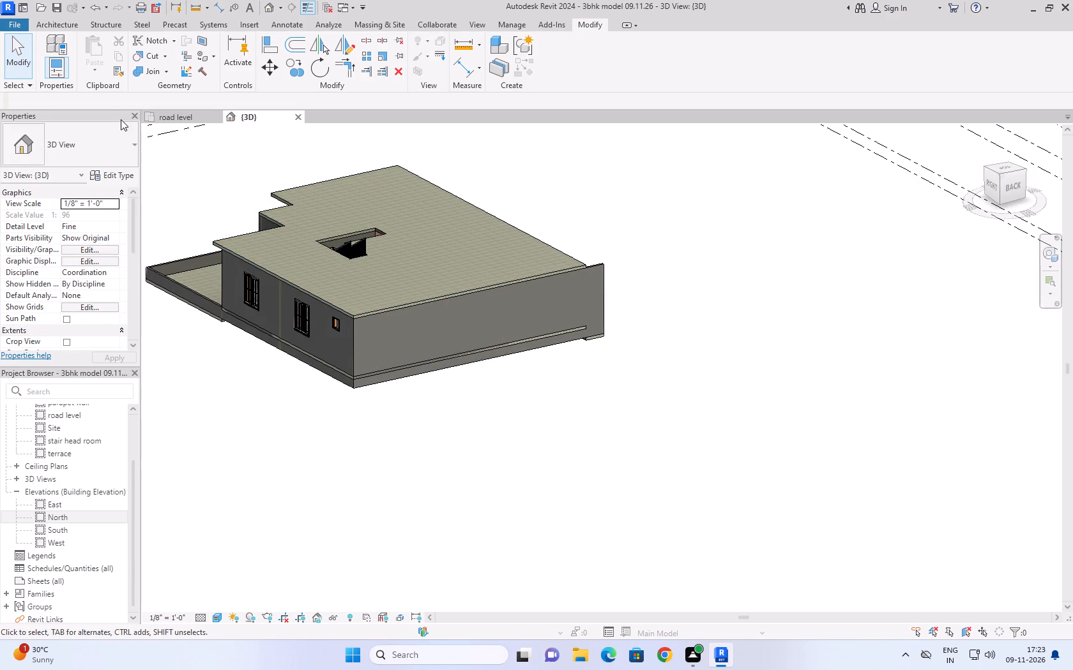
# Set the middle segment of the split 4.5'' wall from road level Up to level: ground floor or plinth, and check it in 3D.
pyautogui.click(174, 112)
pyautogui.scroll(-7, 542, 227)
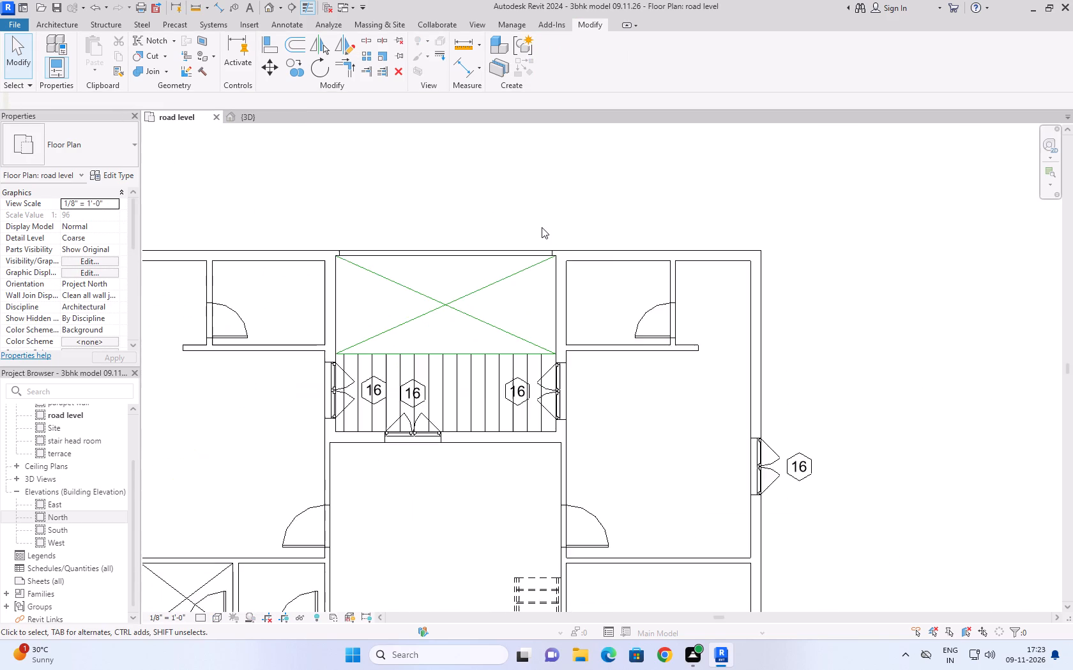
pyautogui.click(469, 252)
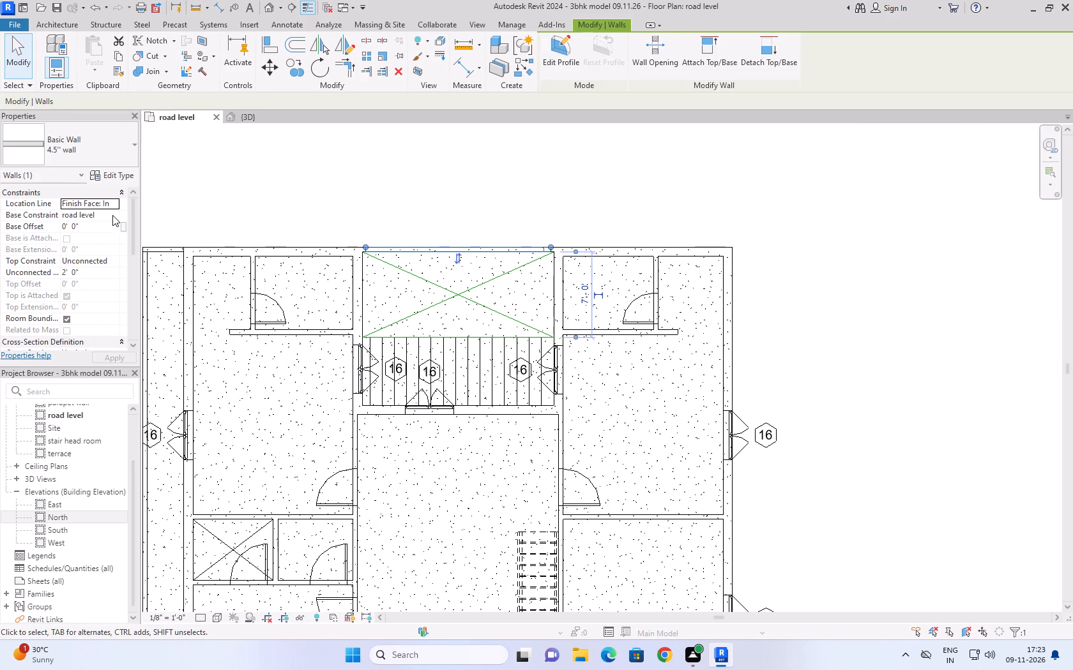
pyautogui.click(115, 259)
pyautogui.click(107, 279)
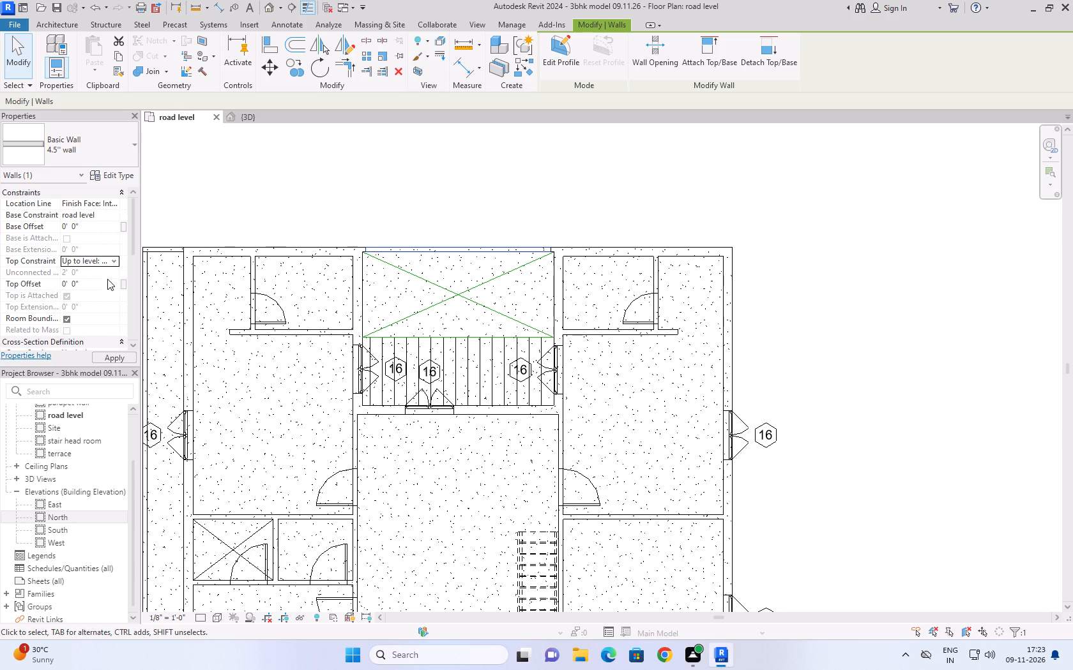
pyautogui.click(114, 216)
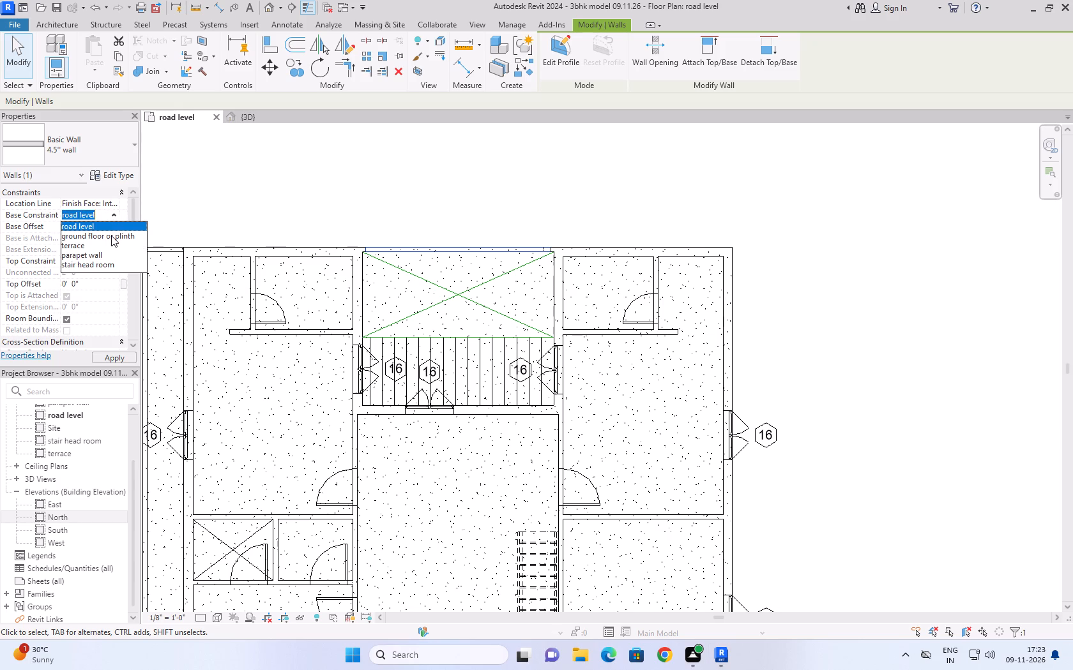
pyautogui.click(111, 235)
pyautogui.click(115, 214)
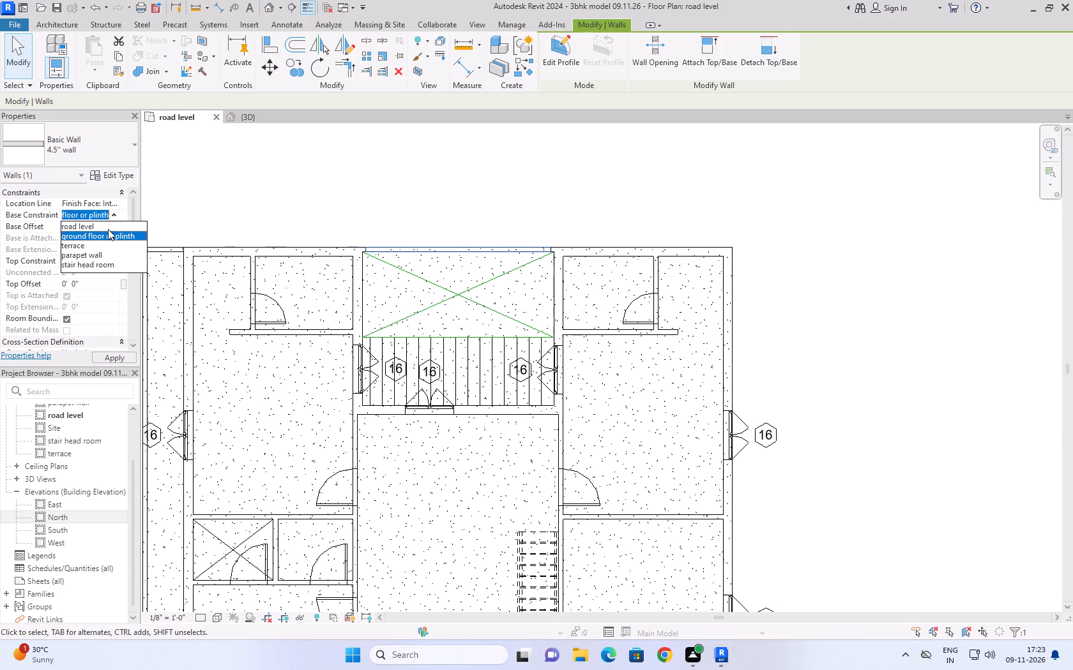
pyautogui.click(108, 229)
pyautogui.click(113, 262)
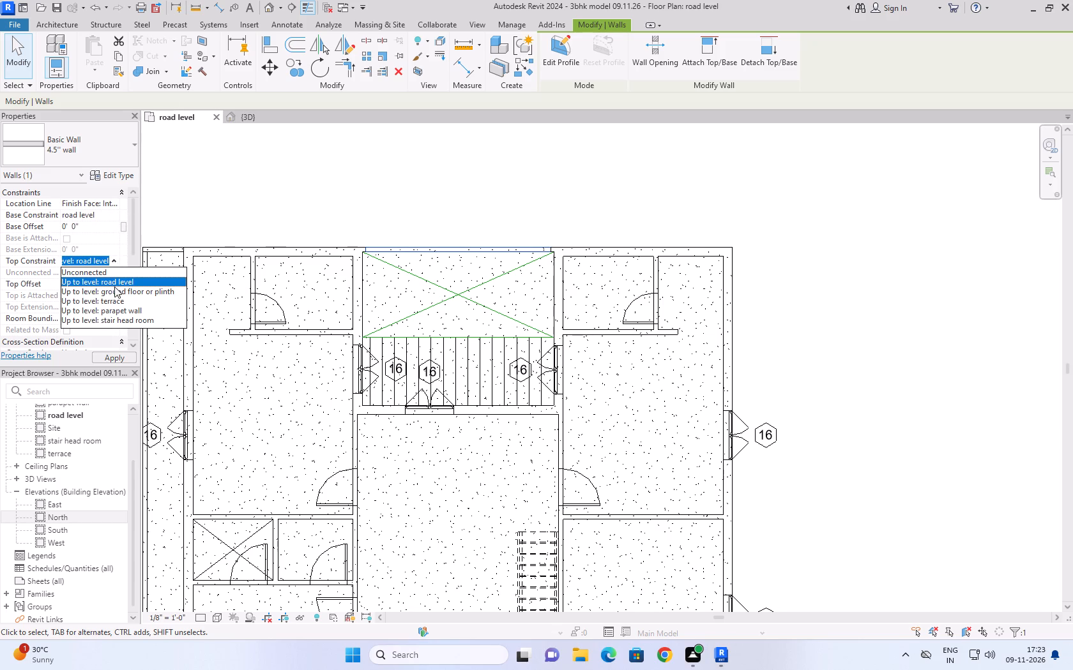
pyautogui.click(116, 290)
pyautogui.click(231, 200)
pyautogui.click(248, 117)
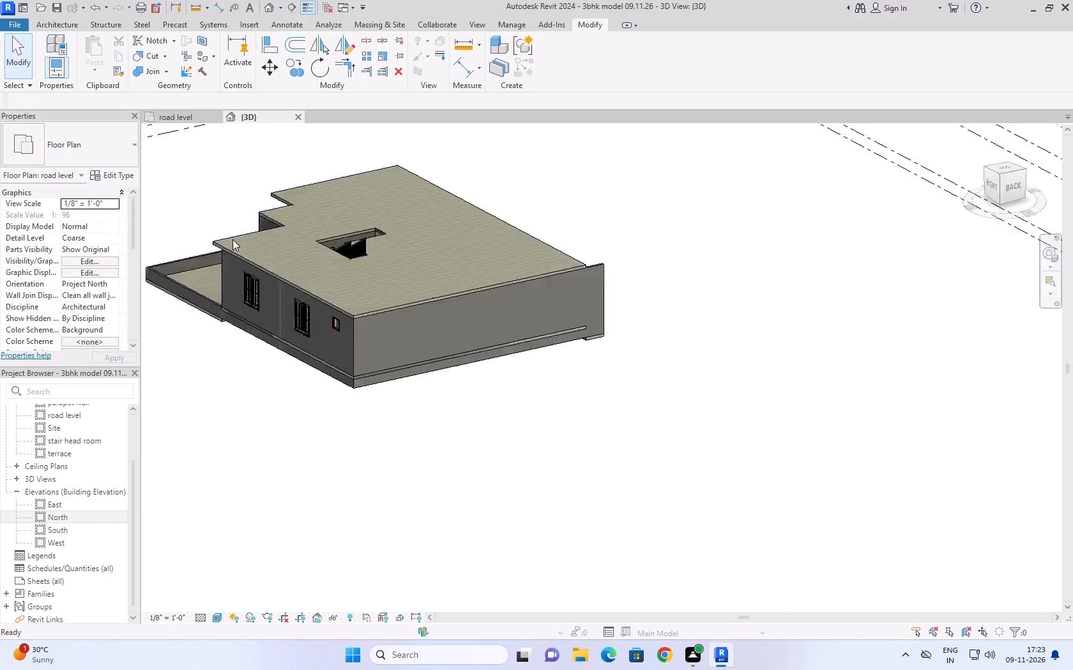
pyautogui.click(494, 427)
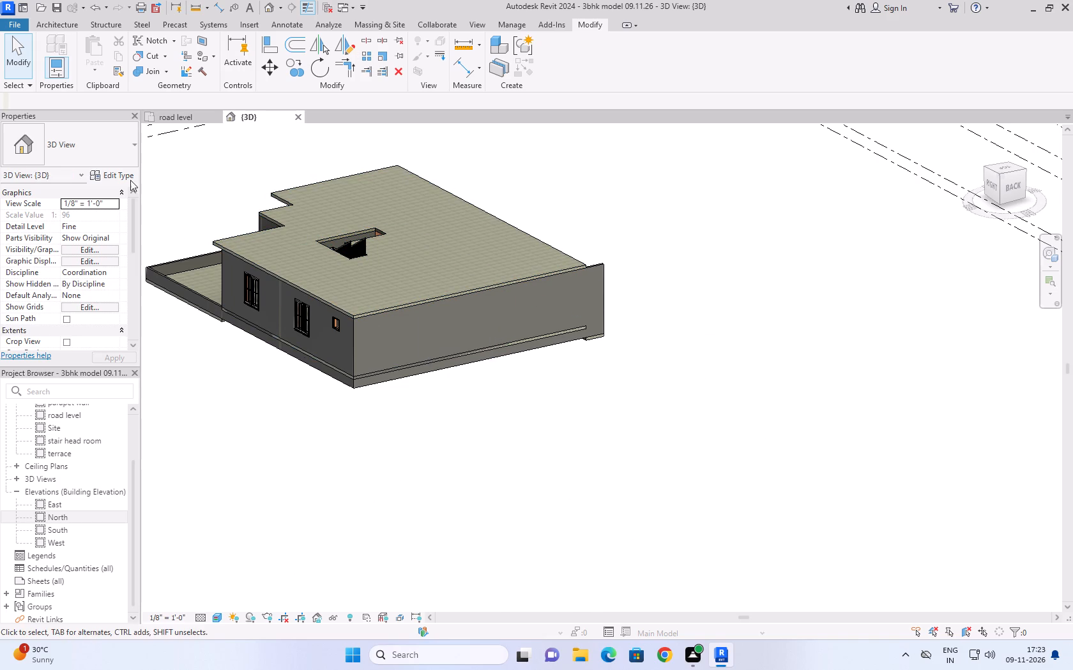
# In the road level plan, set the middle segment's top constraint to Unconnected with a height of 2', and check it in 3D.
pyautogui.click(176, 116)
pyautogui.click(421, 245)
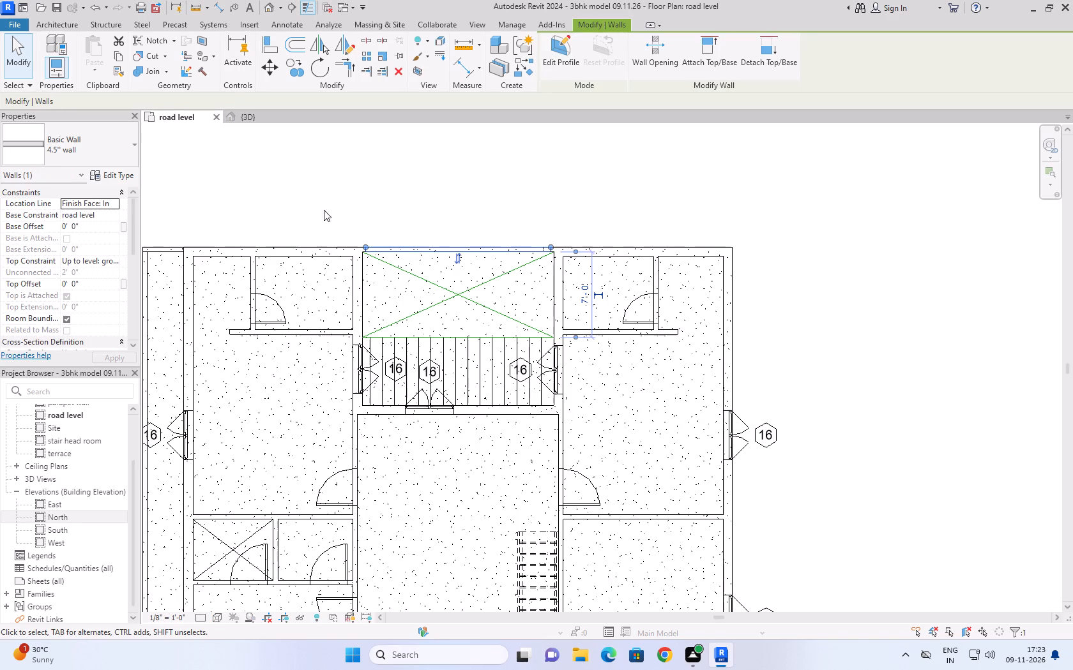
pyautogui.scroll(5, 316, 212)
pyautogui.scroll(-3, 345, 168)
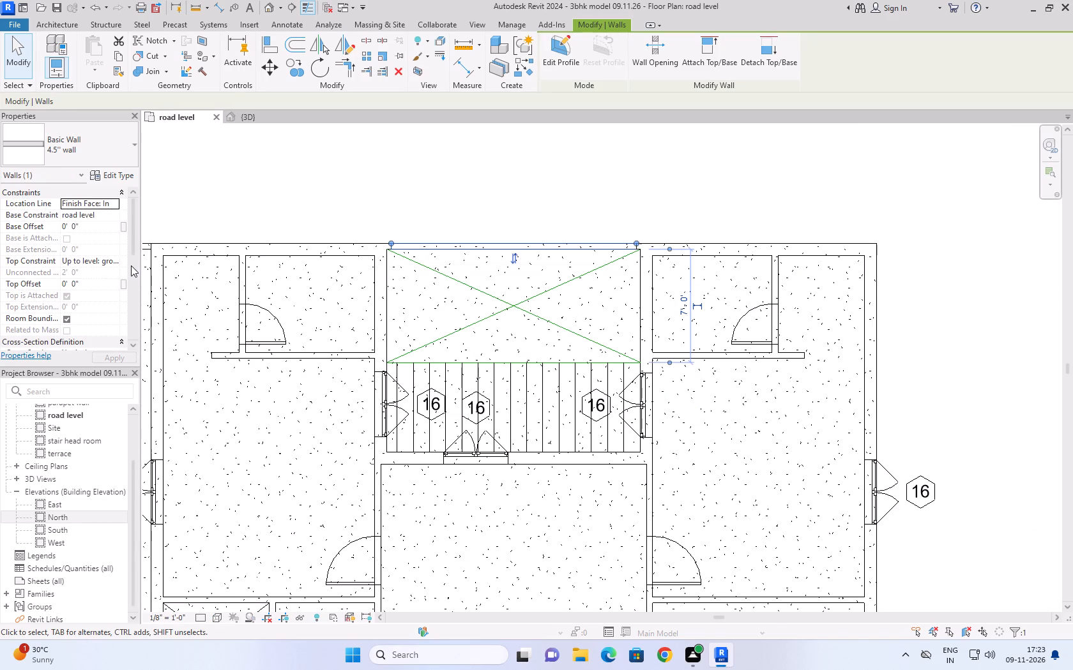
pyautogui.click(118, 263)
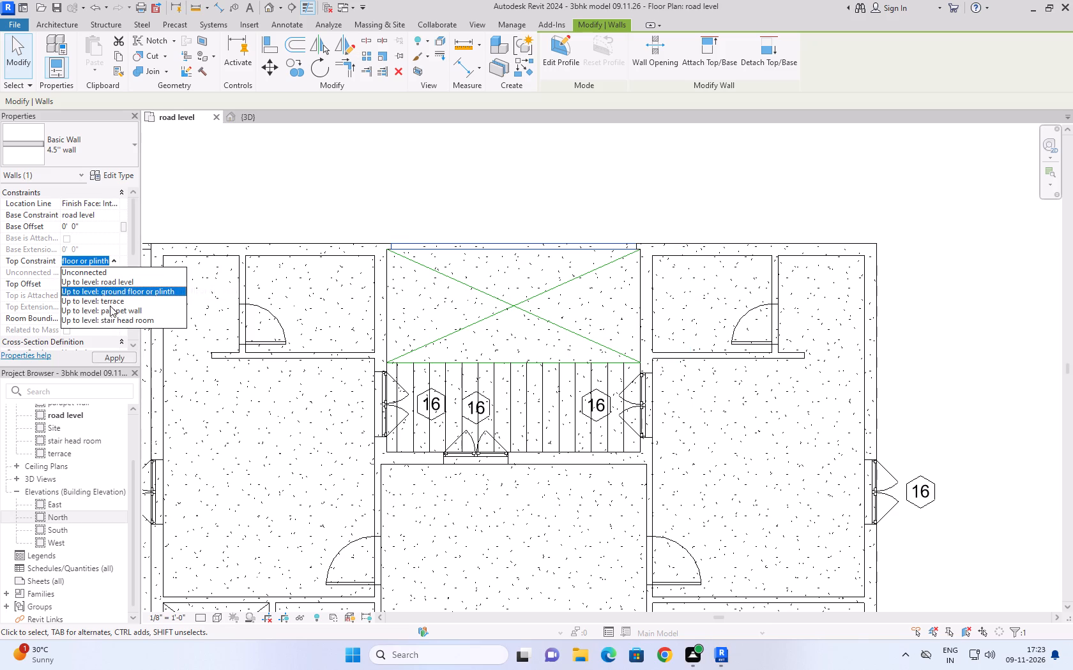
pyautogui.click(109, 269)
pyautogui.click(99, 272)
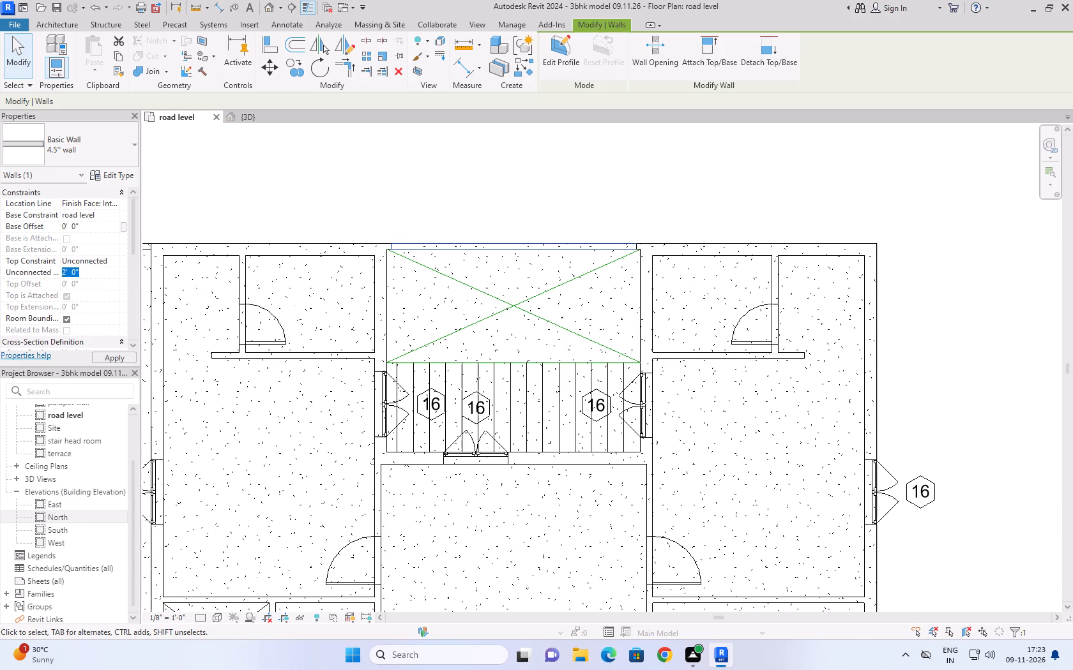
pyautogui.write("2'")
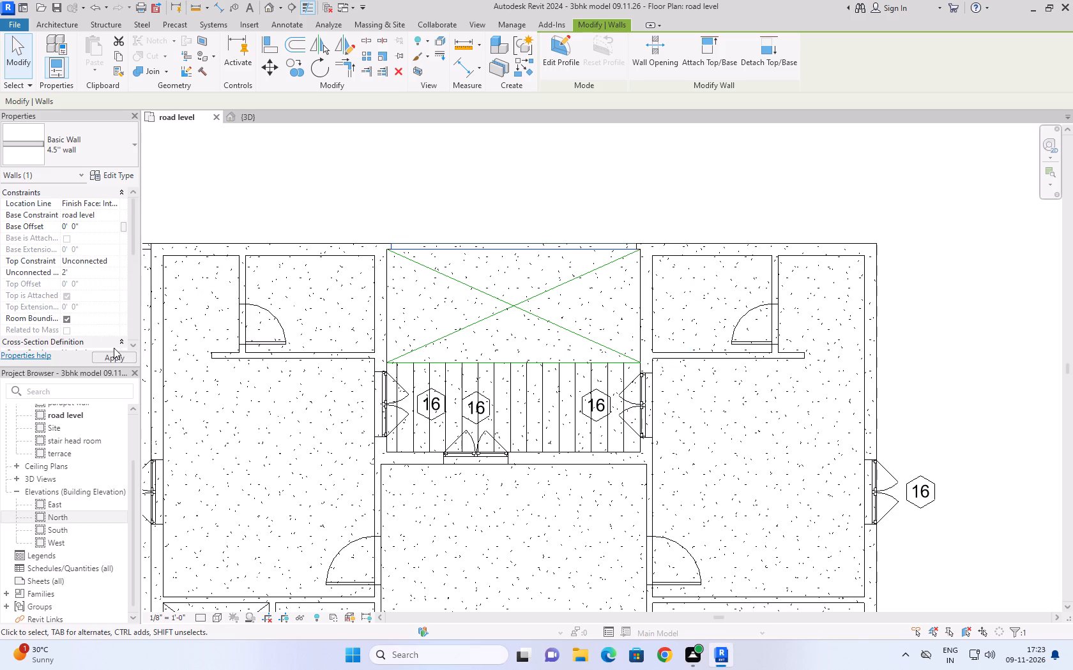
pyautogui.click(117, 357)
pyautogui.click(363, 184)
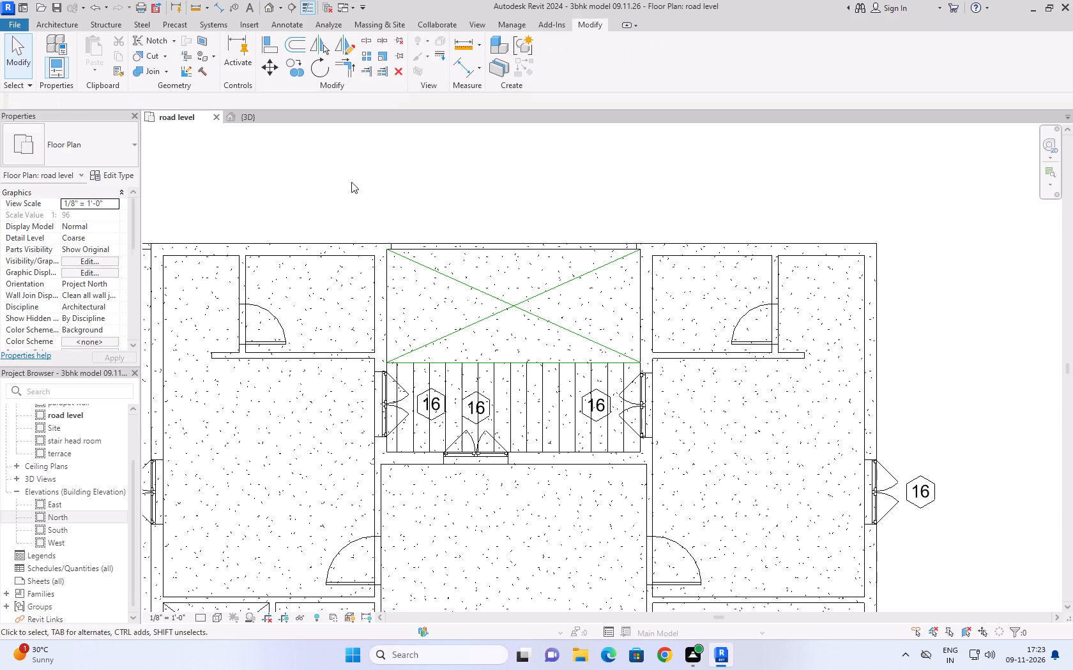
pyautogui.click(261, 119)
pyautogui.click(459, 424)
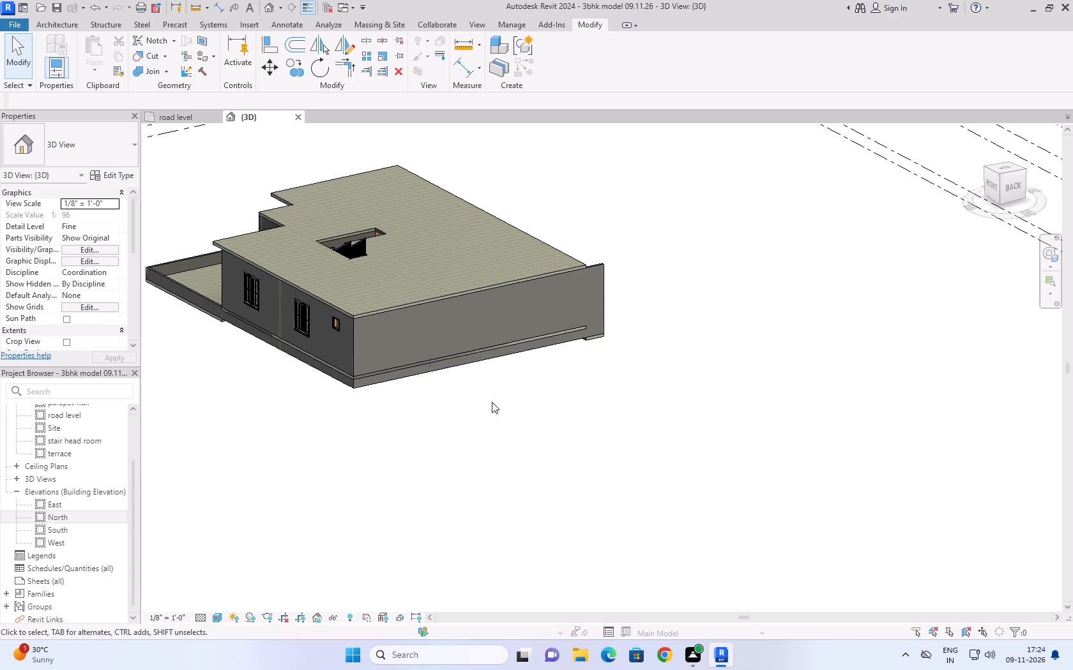
# Delete the middle segment of the split 4.5'' wall along the crossed-diagonal area's outer edge in the road level plan.
pyautogui.click(170, 121)
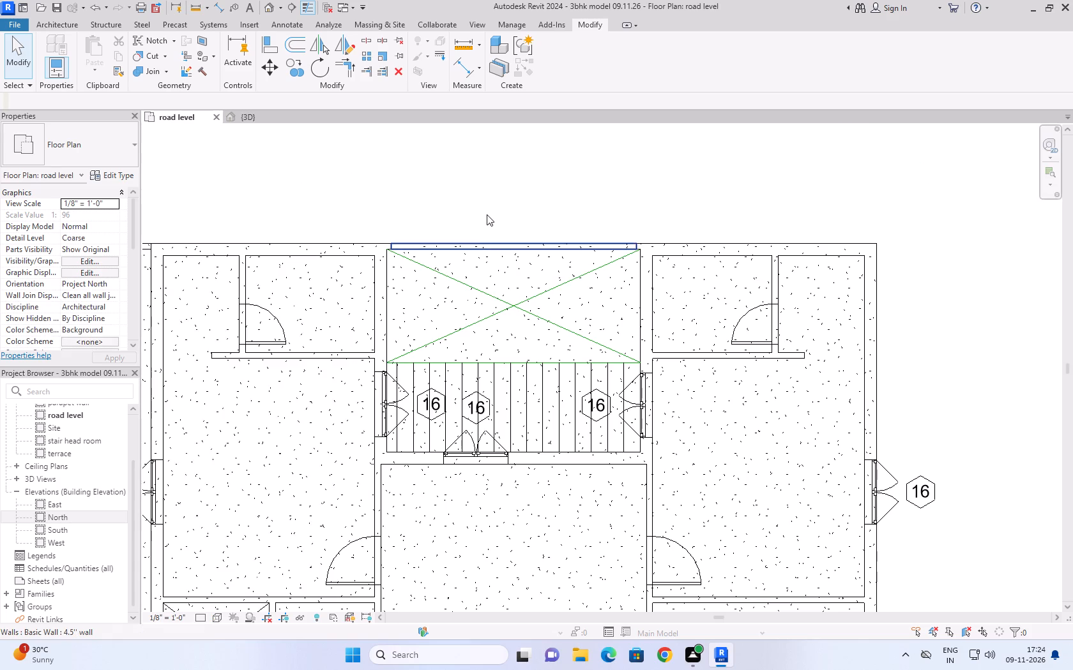
pyautogui.click(491, 241)
pyautogui.press('Delete')
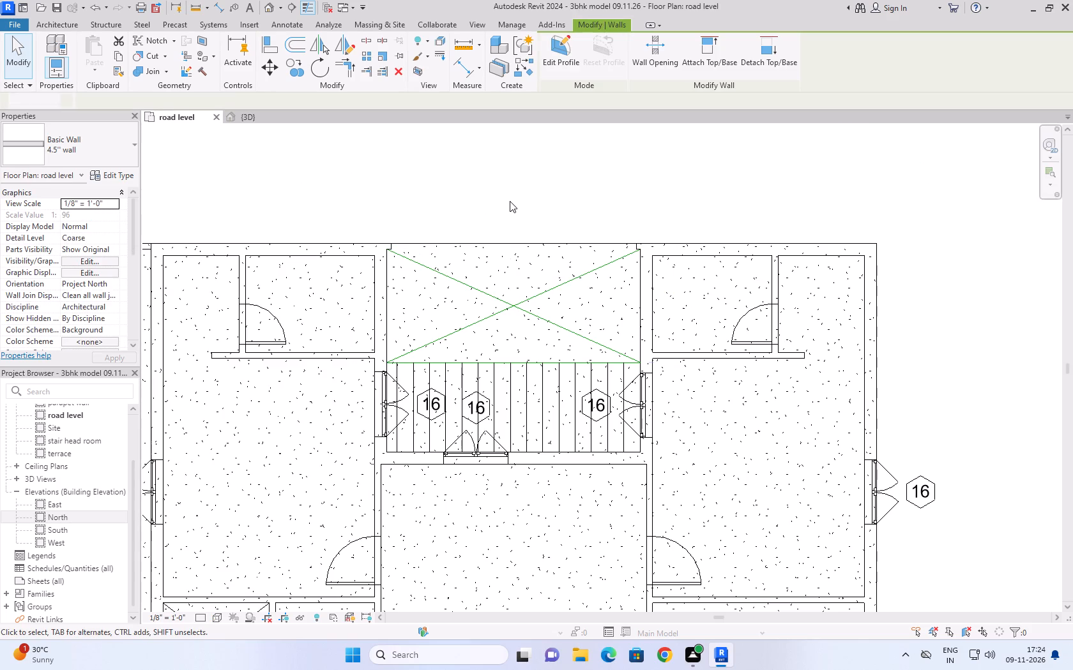
pyautogui.click(450, 195)
# Examine the rear opening, its side walls and the floor slab edge of the house in the 3D view.
pyautogui.click(245, 114)
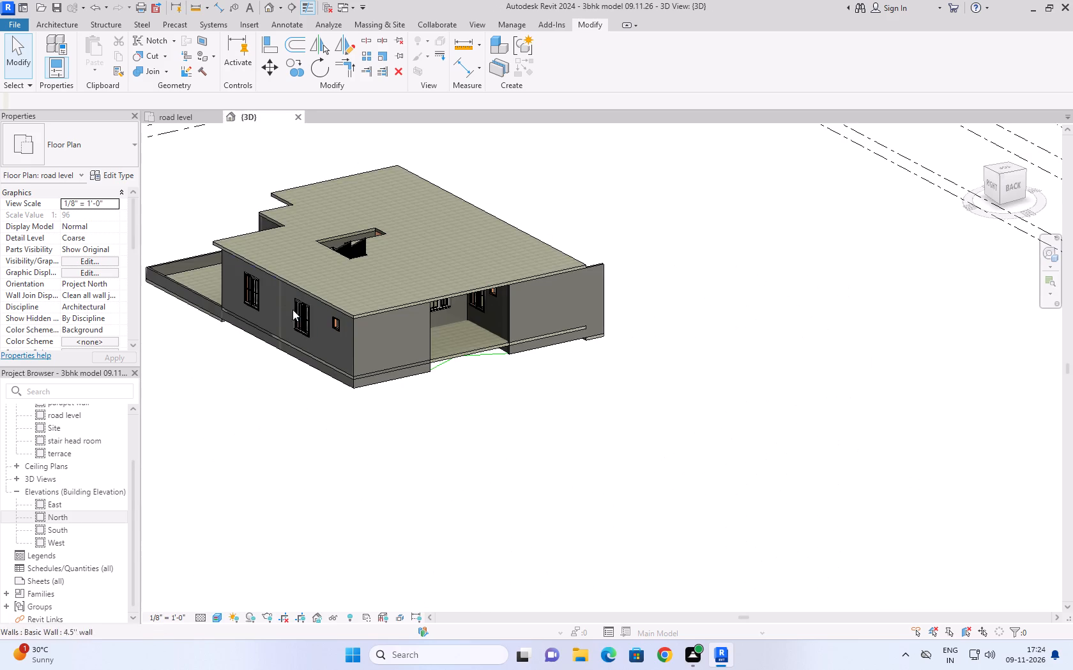
pyautogui.click(439, 420)
pyautogui.scroll(9, 487, 344)
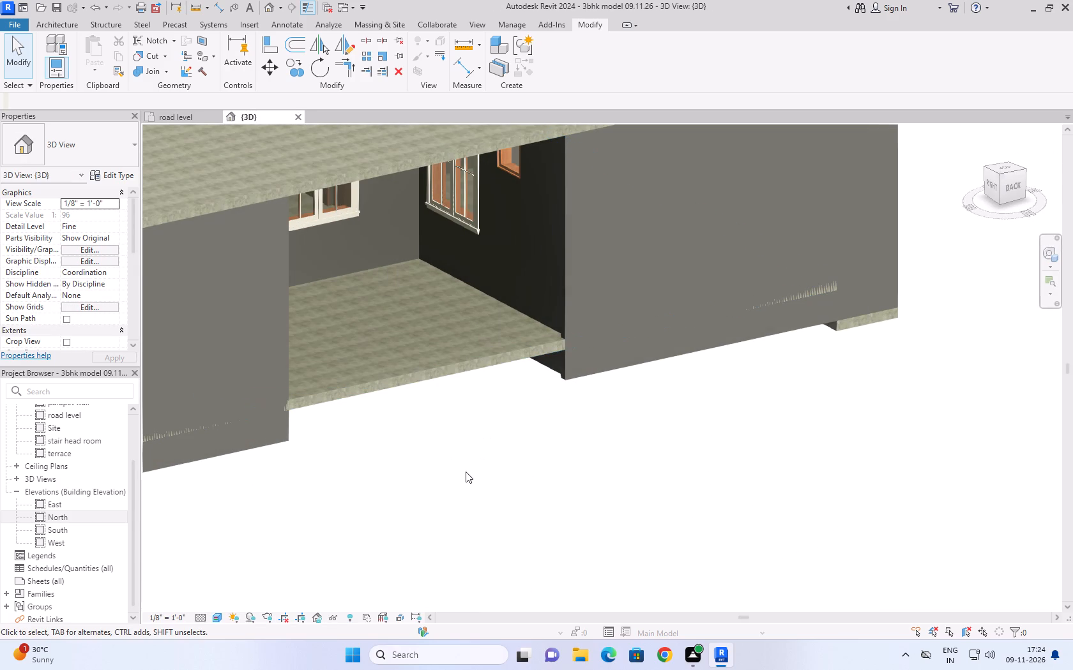
pyautogui.keyDown('shift'); pyautogui.moveTo(468, 473); pyautogui.dragTo(445, 426, button='middle'); pyautogui.keyUp('shift')
pyautogui.scroll(-7, 445, 426)
pyautogui.keyDown('shift'); pyautogui.scroll(1, 431, 456); pyautogui.keyUp('shift')
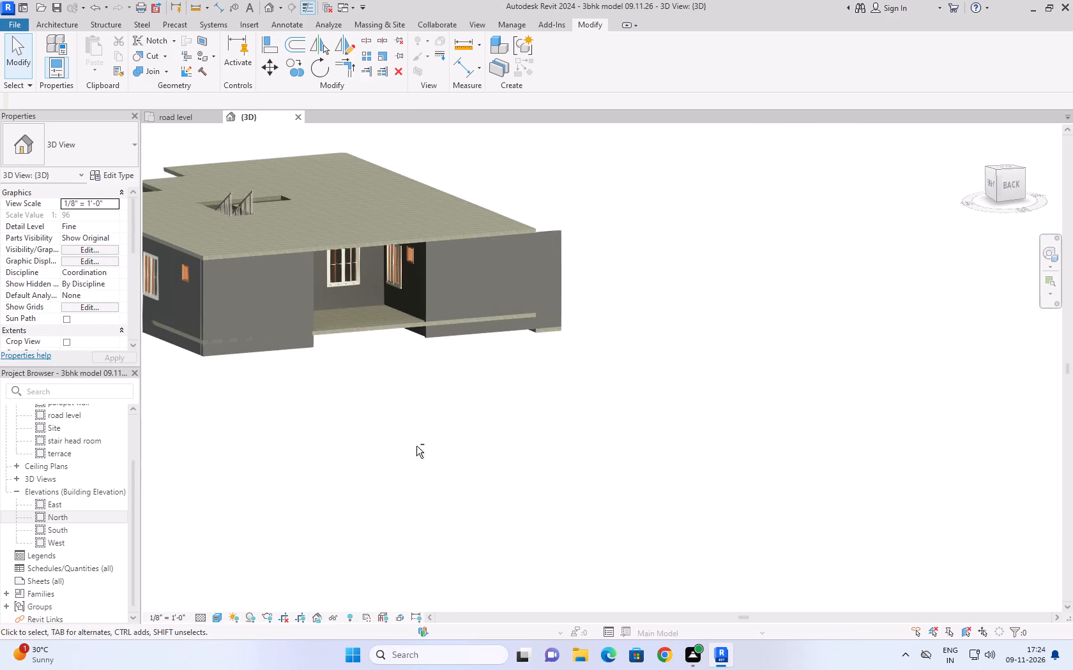
pyautogui.keyDown('shift'); pyautogui.moveTo(402, 425); pyautogui.dragTo(472, 450, button='middle'); pyautogui.keyUp('shift')
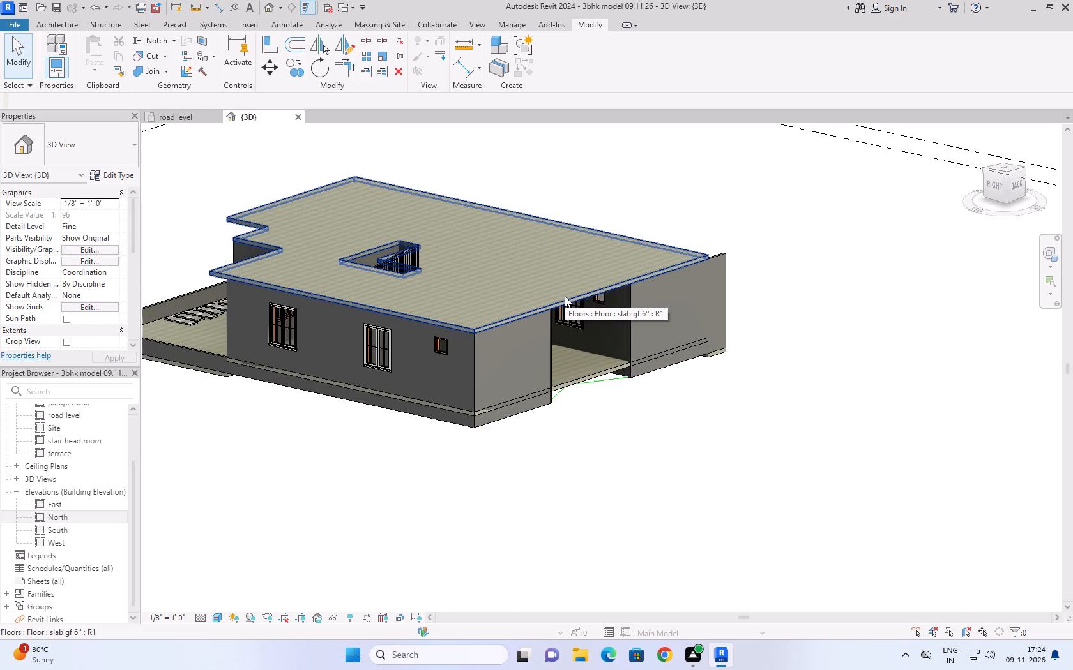
# Open the boundary of the terrace-level slab gf 6'' floor for editing in the top view.
pyautogui.click(565, 296)
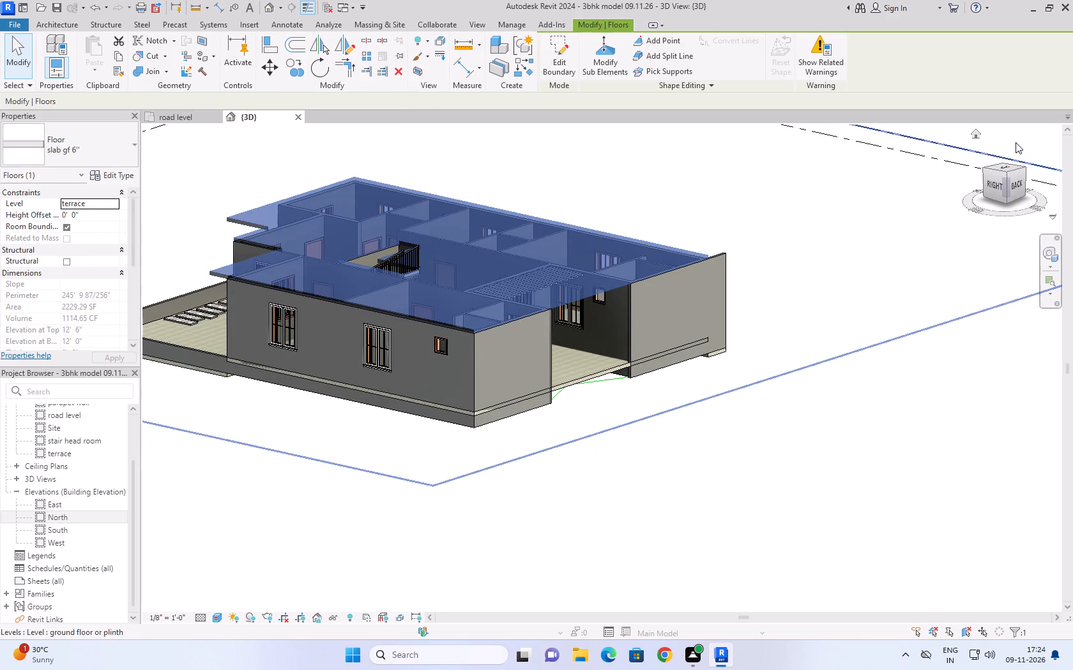
pyautogui.click(1007, 170)
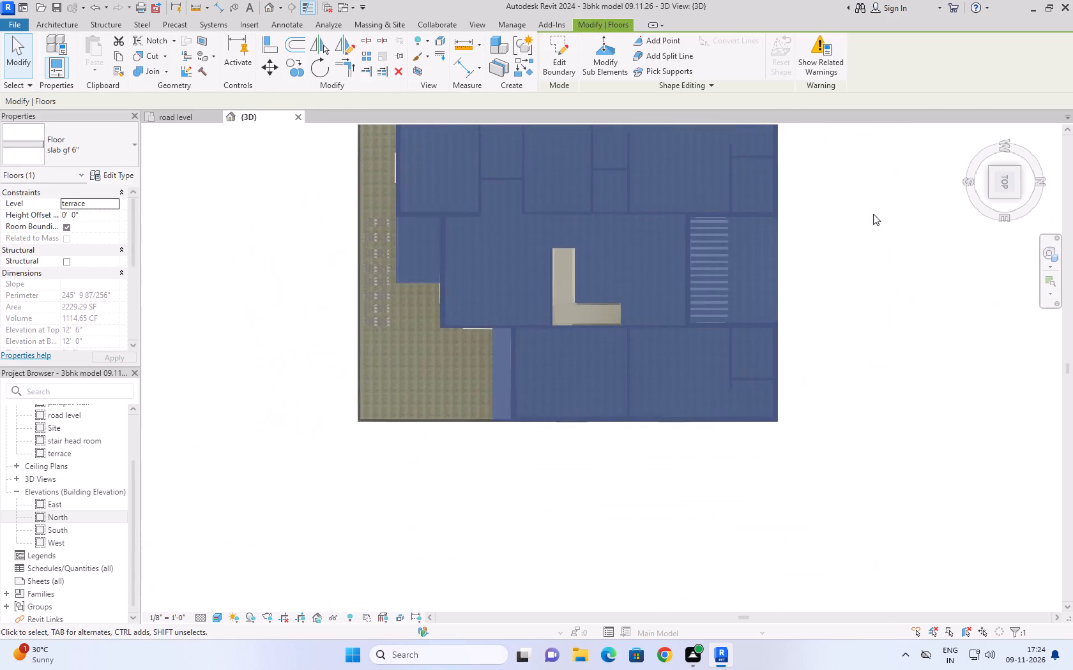
pyautogui.scroll(5, 791, 441)
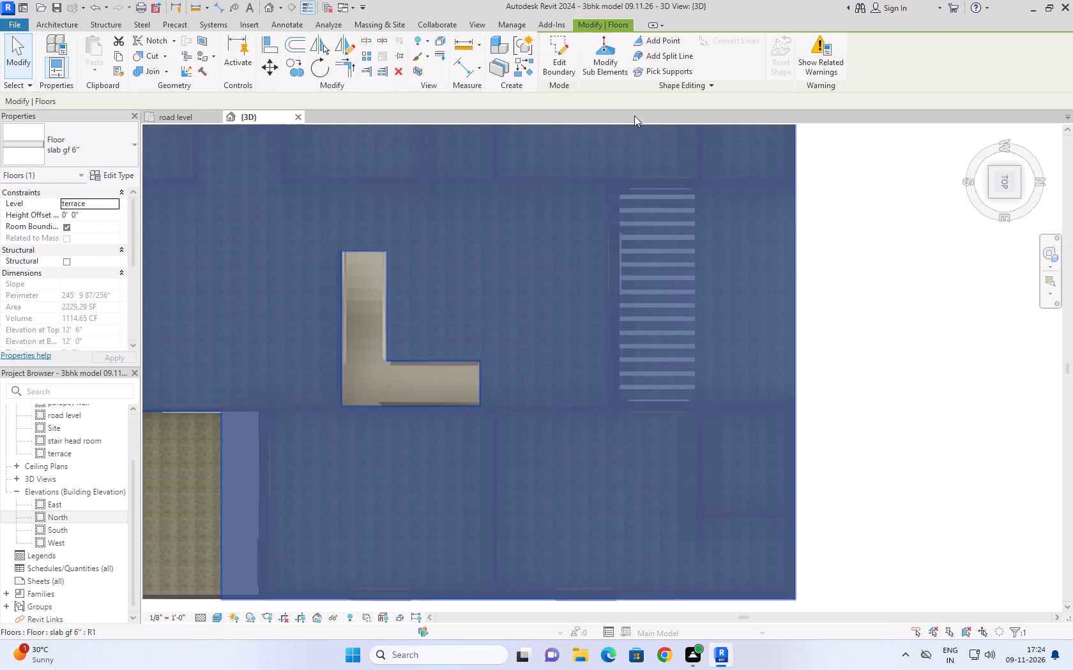
pyautogui.click(552, 66)
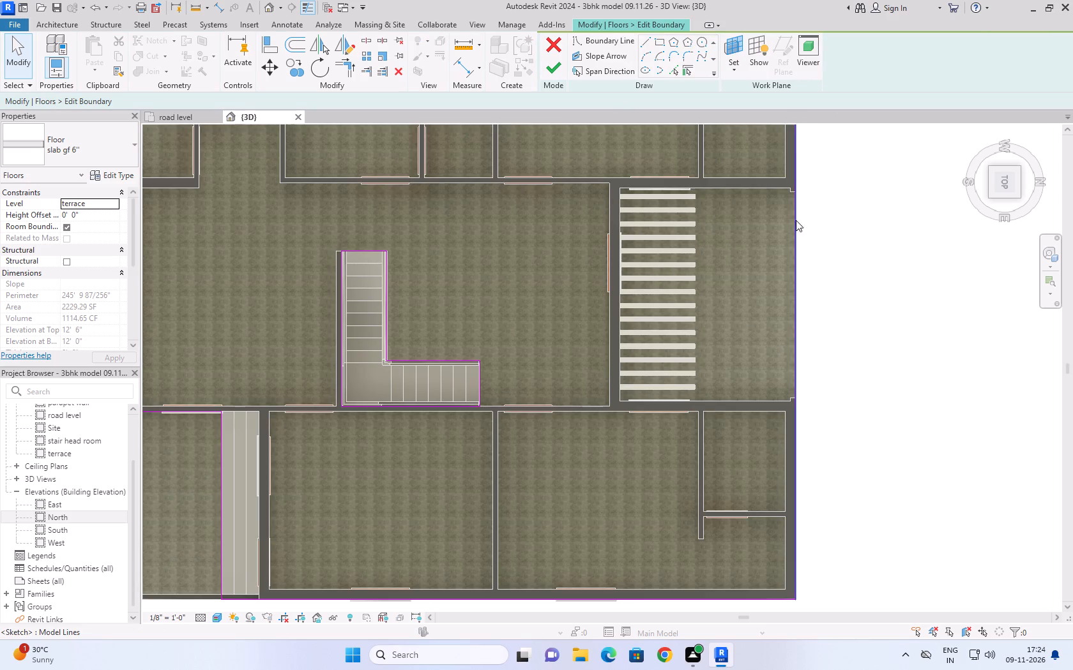
# Start straight-line boundary drawing and set the view's visual style to Hidden Line.
pyautogui.click(645, 45)
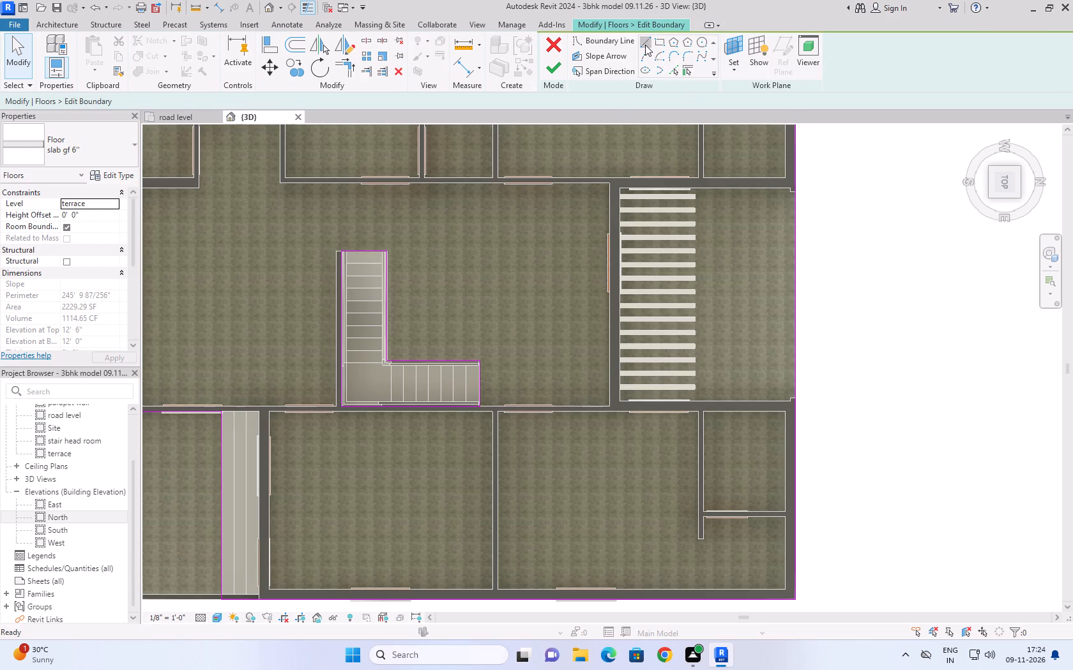
pyautogui.scroll(7, 630, 204)
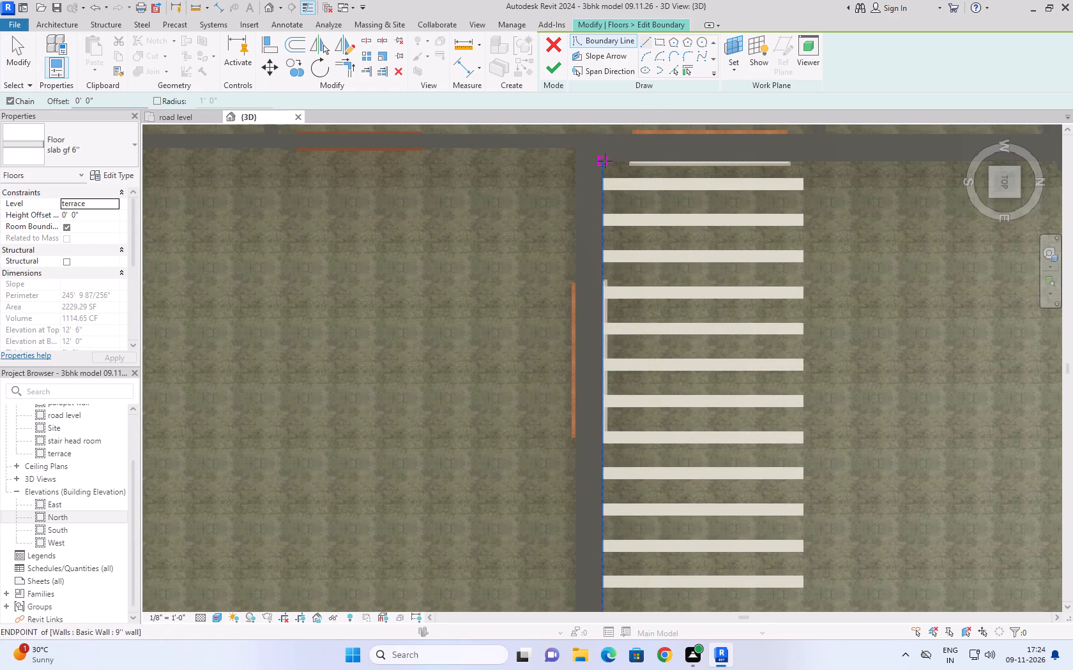
pyautogui.click(217, 618)
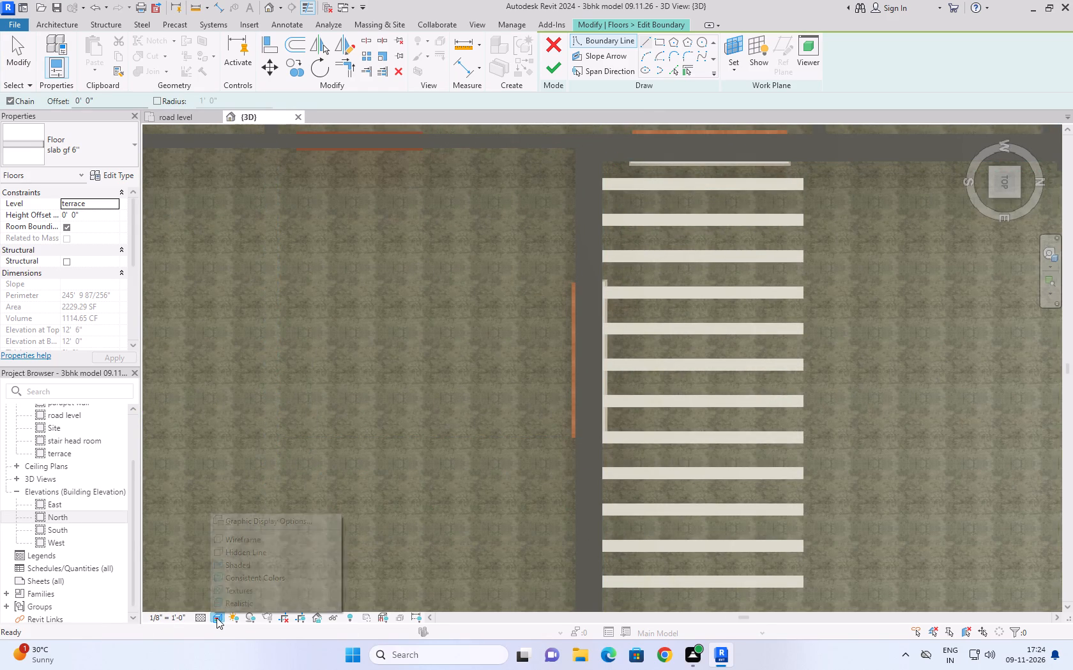
pyautogui.click(238, 555)
# Draw a 12'-11'' boundary line along the west side wall of the slatted area, from the inner wall corner to the slab's north edge.
pyautogui.scroll(-6, 290, 412)
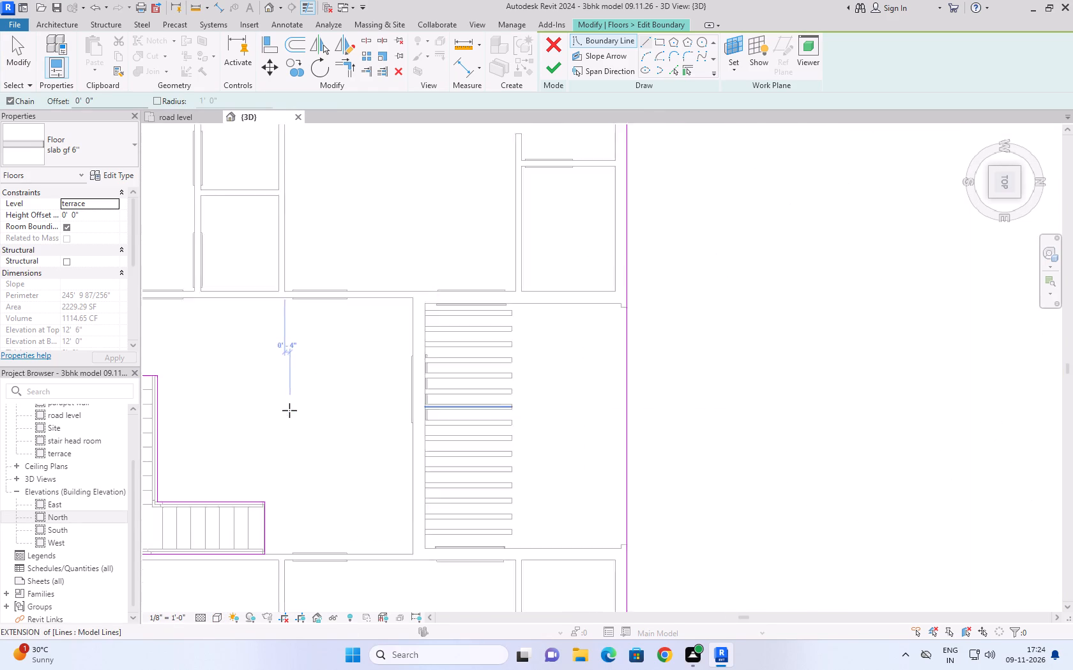
pyautogui.scroll(-2, 289, 410)
pyautogui.scroll(9, 380, 371)
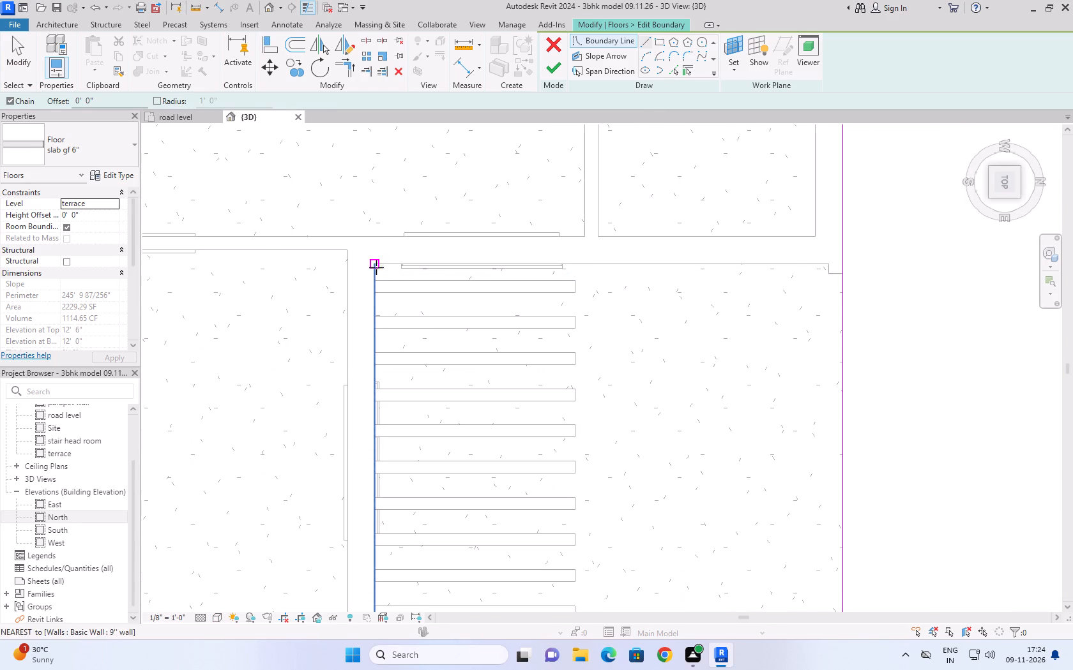
pyautogui.click(376, 265)
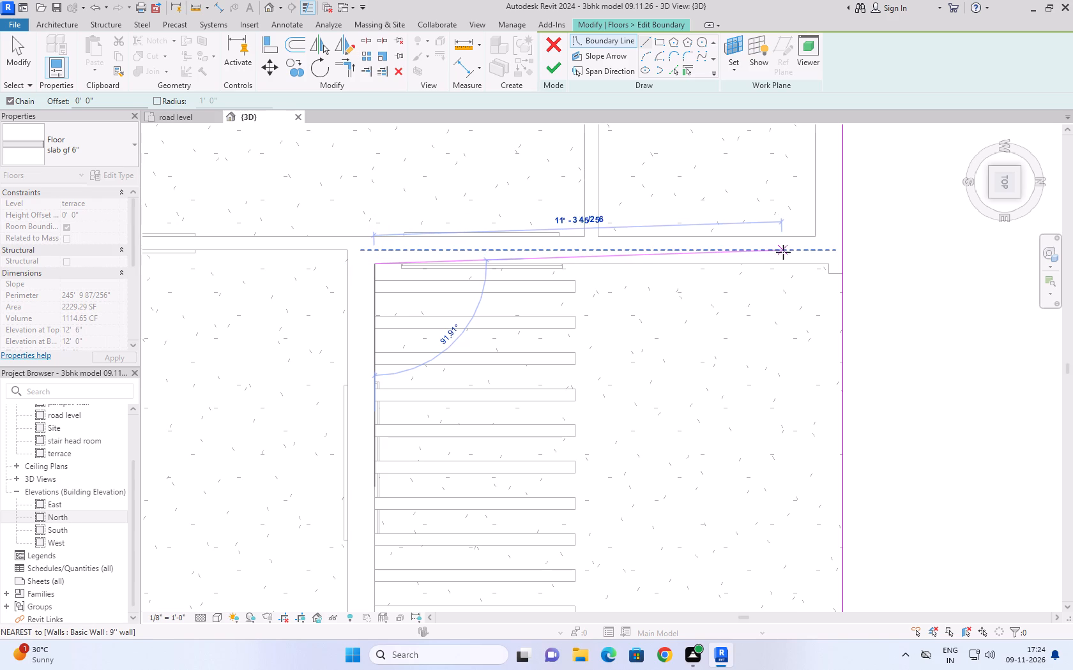
pyautogui.scroll(8, 871, 275)
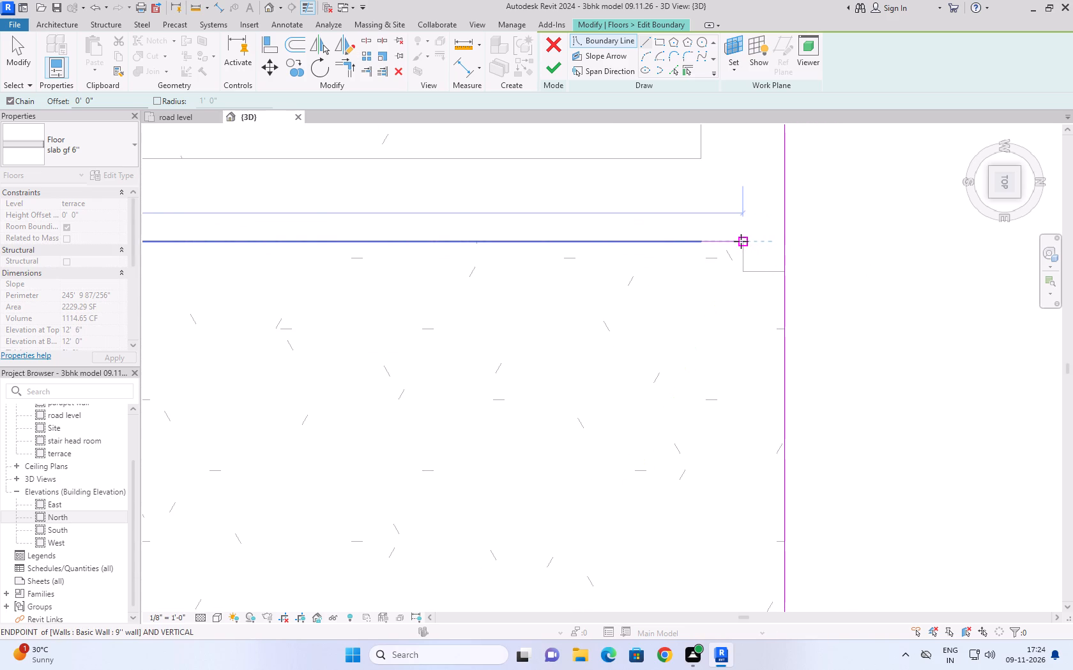
pyautogui.click(782, 243)
pyautogui.scroll(-12, 796, 239)
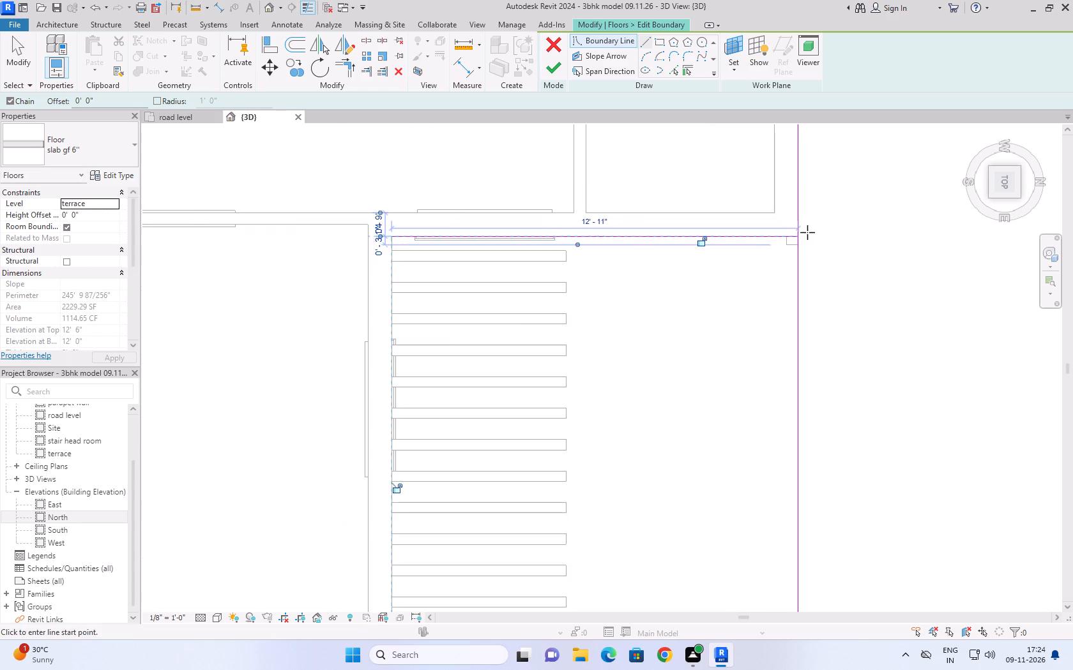
pyautogui.scroll(-7, 807, 232)
# Draw a boundary line along the east side wall of the slatted area, from the slab's north edge to the inner wall corner.
pyautogui.scroll(8, 770, 410)
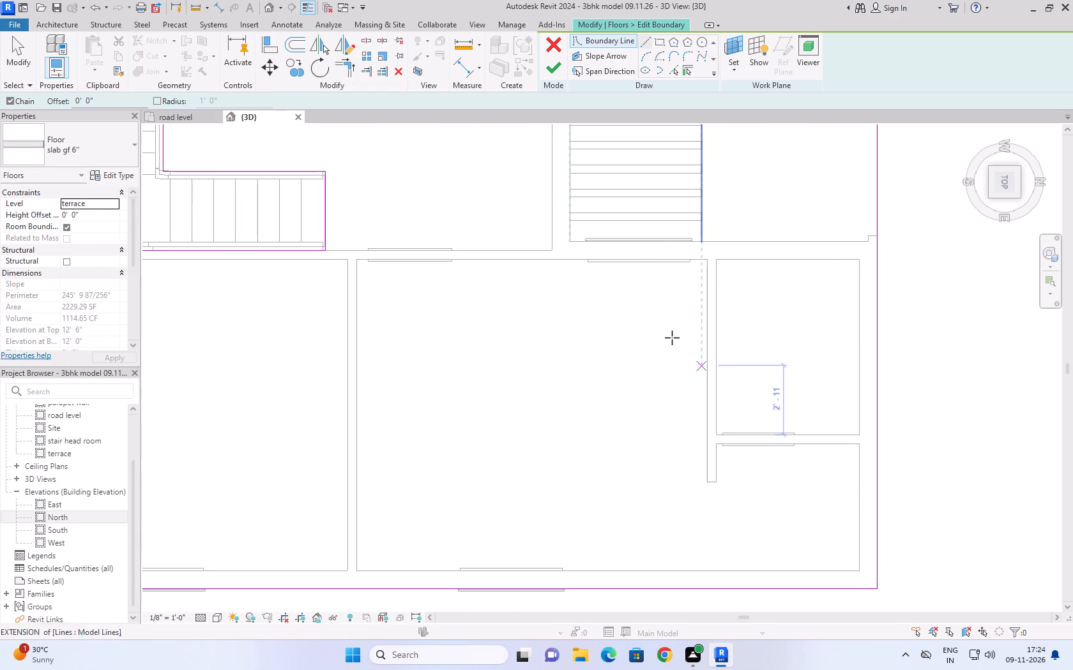
pyautogui.scroll(1, 670, 329)
pyautogui.moveTo(669, 329); pyautogui.dragTo(651, 496, button='middle')
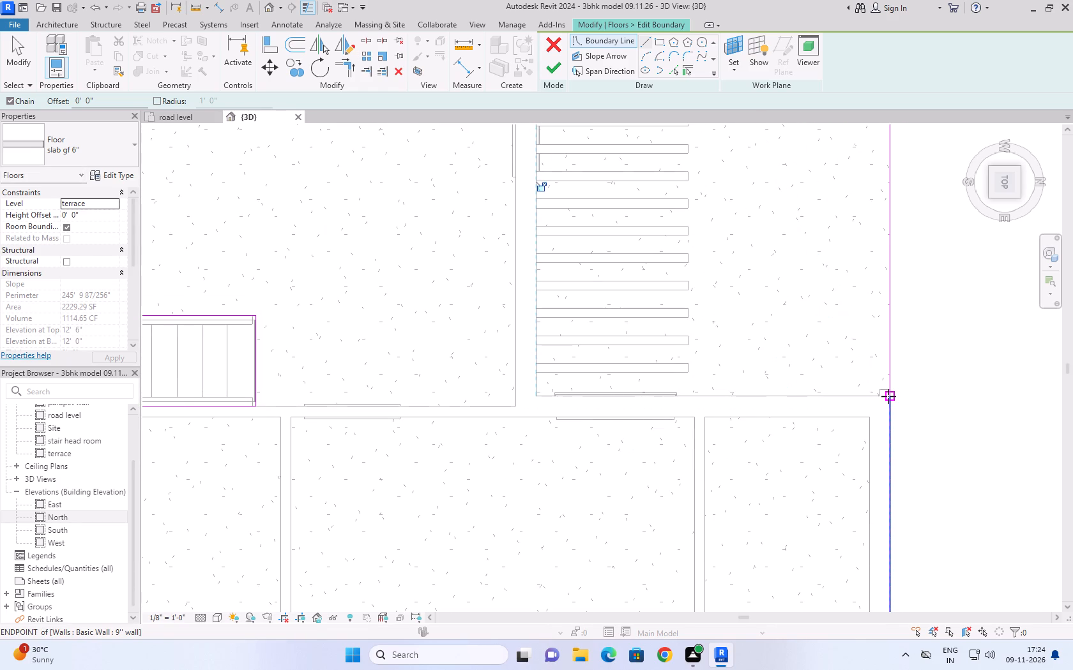
pyautogui.scroll(9, 888, 396)
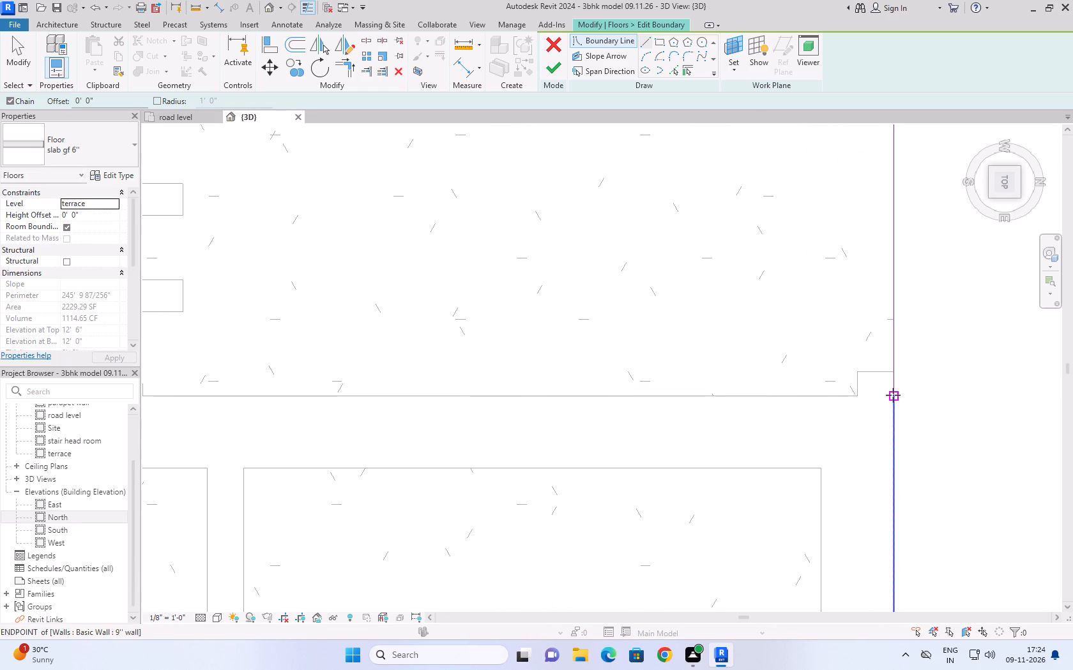
pyautogui.click(893, 395)
pyautogui.scroll(-14, 778, 396)
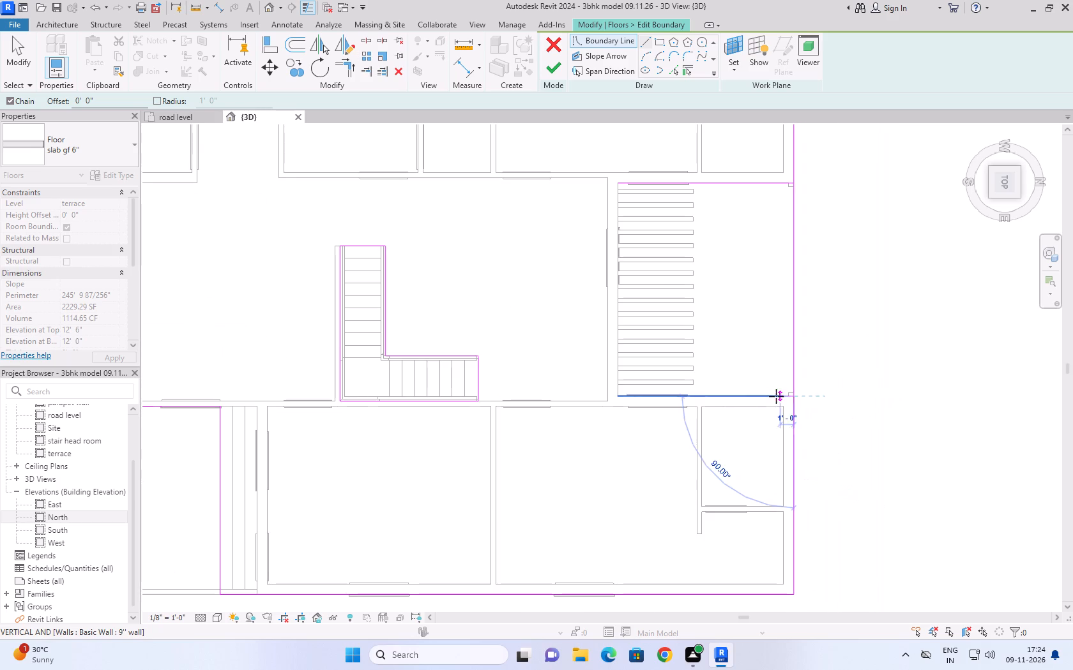
pyautogui.scroll(15, 621, 399)
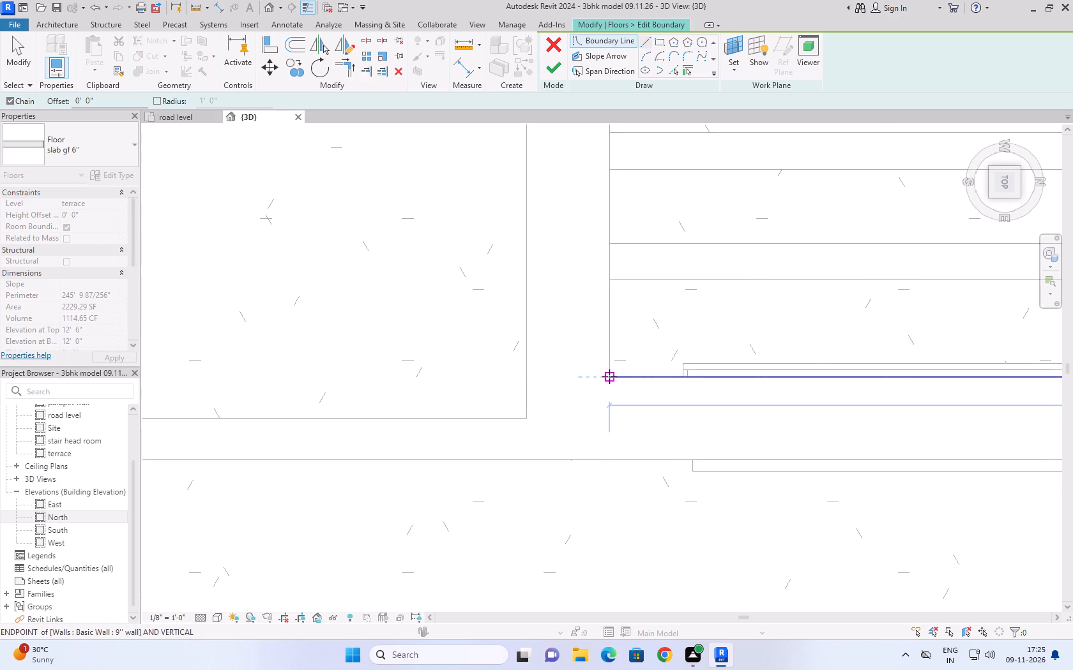
pyautogui.click(611, 376)
# Continue the boundary line along the slatted area's inner south wall up to the start of the west-side line.
pyautogui.scroll(3, 635, 352)
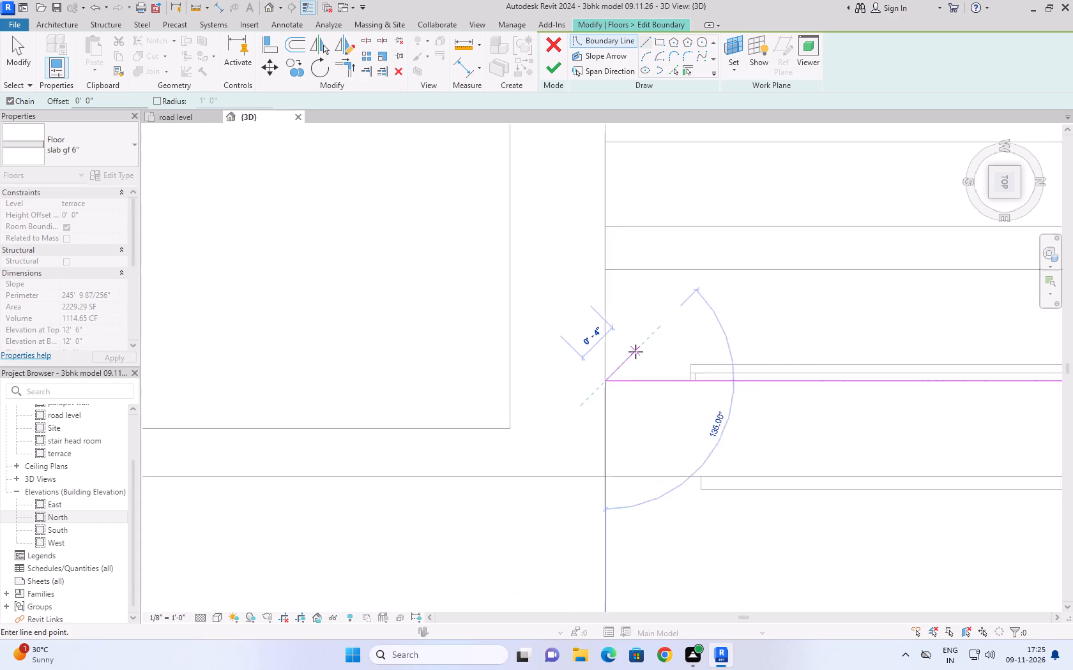
pyautogui.scroll(2, 635, 352)
pyautogui.scroll(-11, 674, 307)
pyautogui.moveTo(673, 313); pyautogui.dragTo(658, 440, button='middle')
pyautogui.scroll(1, 663, 369)
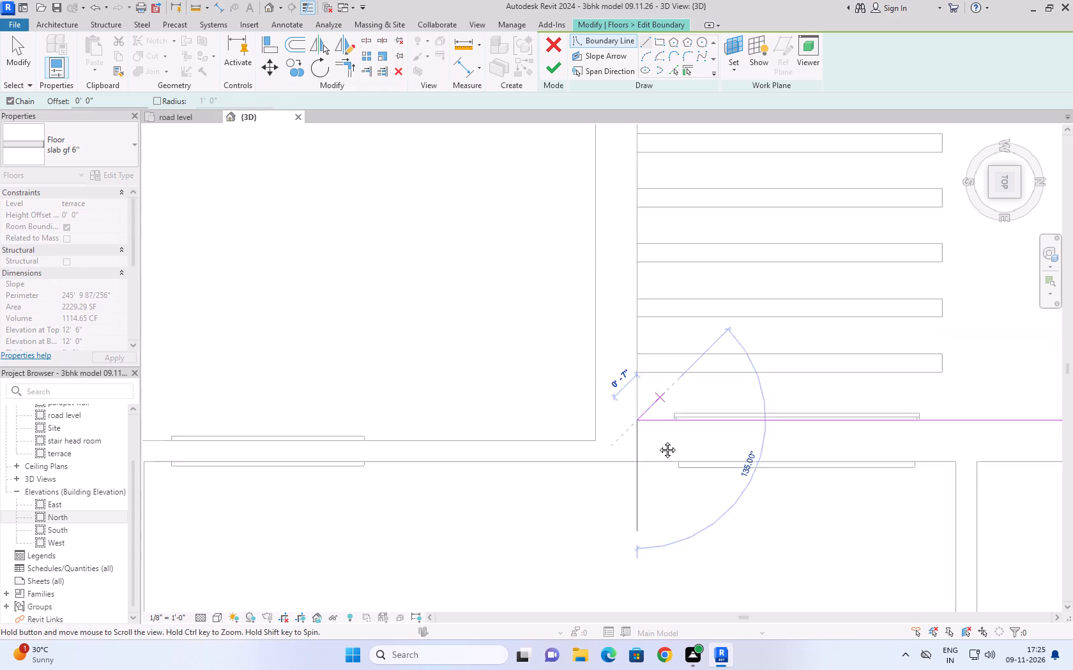
pyautogui.moveTo(658, 440); pyautogui.dragTo(655, 517, button='middle')
pyautogui.moveTo(669, 284); pyautogui.dragTo(612, 553, button='middle')
pyautogui.scroll(-3, 628, 459)
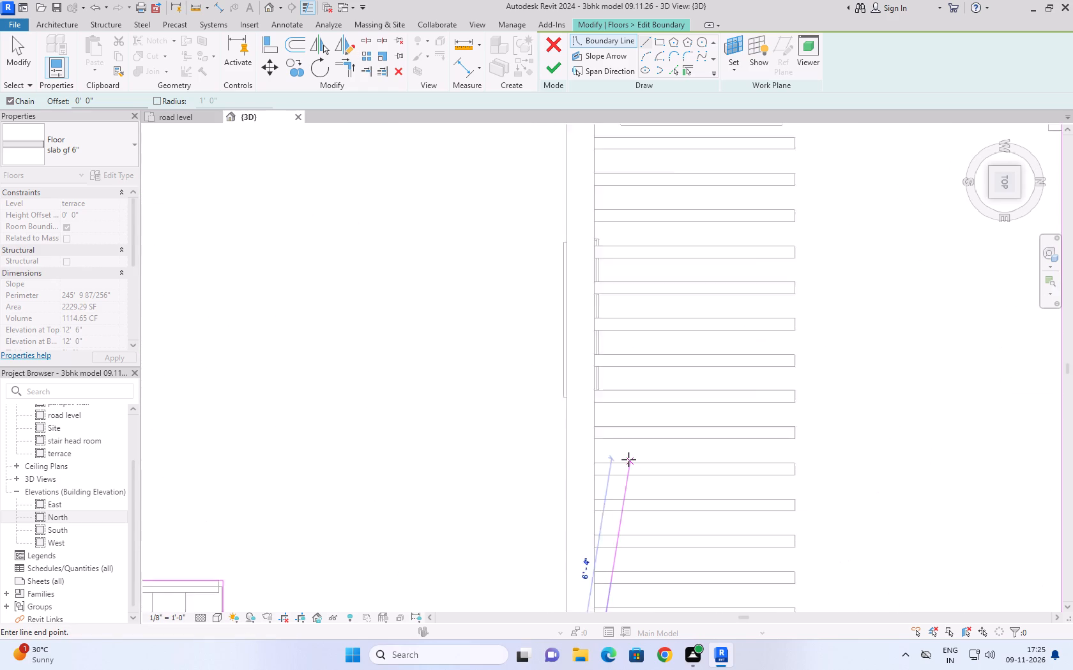
pyautogui.scroll(-6, 628, 459)
pyautogui.scroll(15, 605, 306)
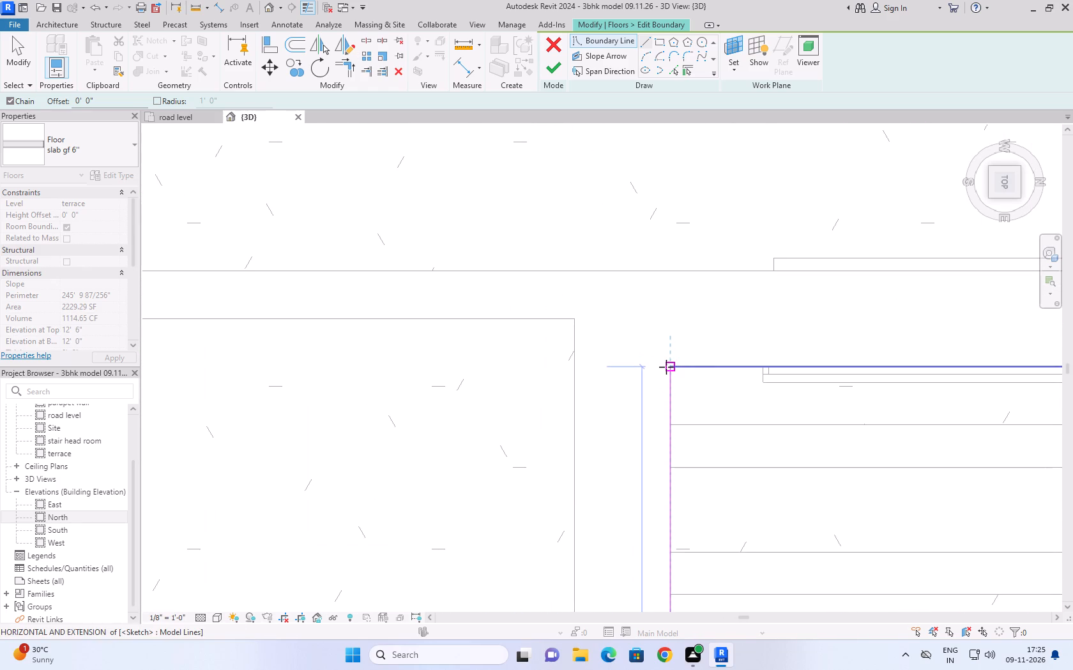
pyautogui.scroll(10, 669, 367)
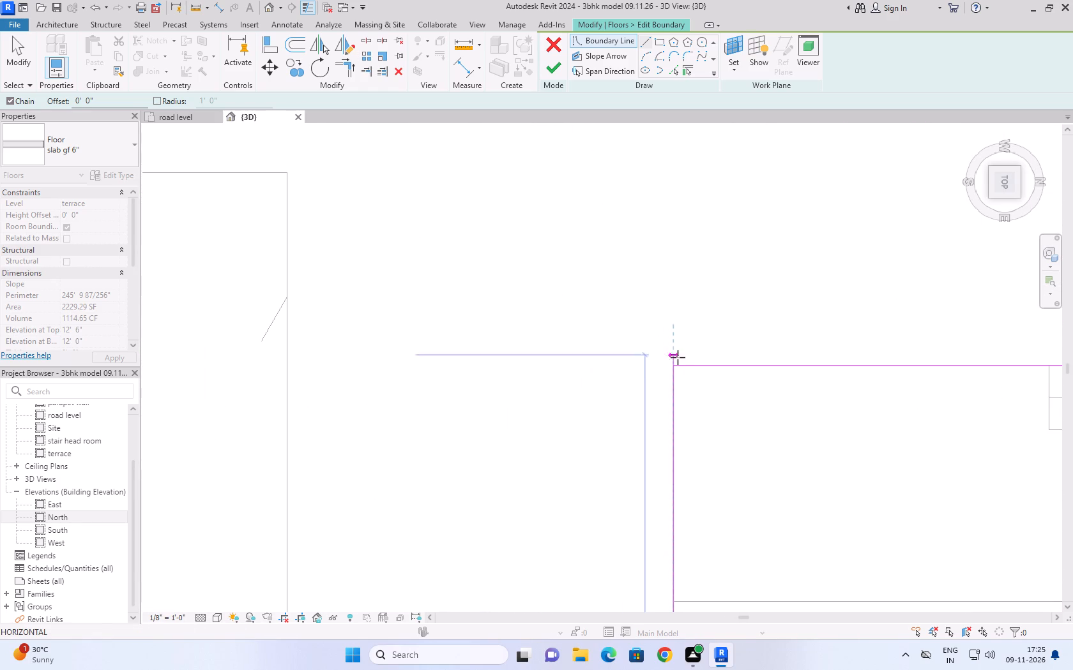
pyautogui.click(674, 366)
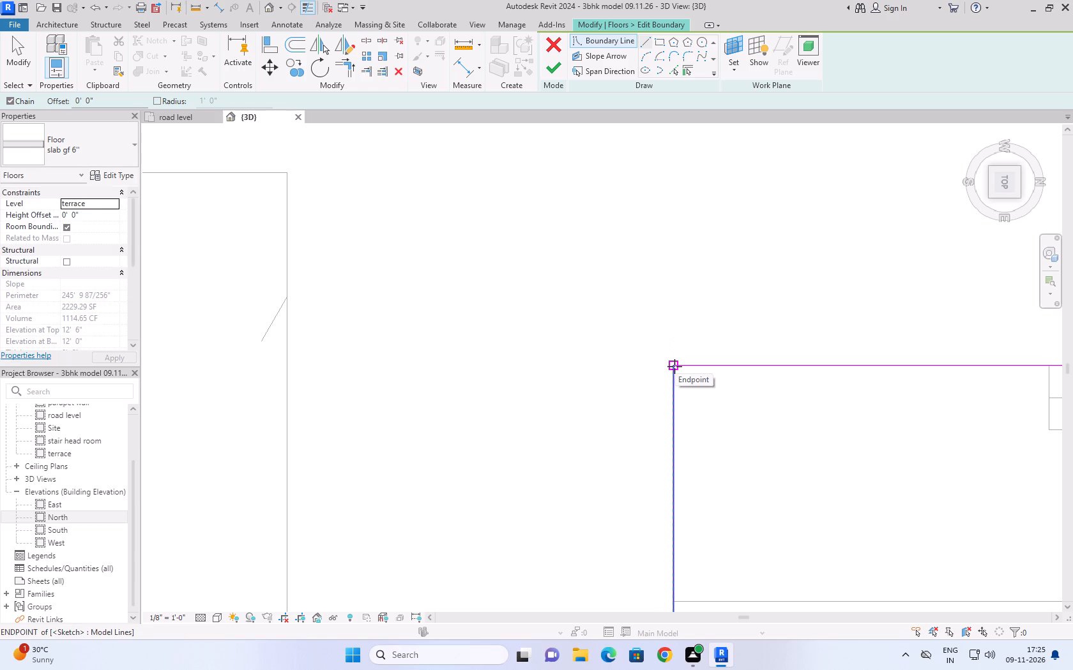
pyautogui.scroll(-20, 680, 294)
pyautogui.scroll(-3, 680, 294)
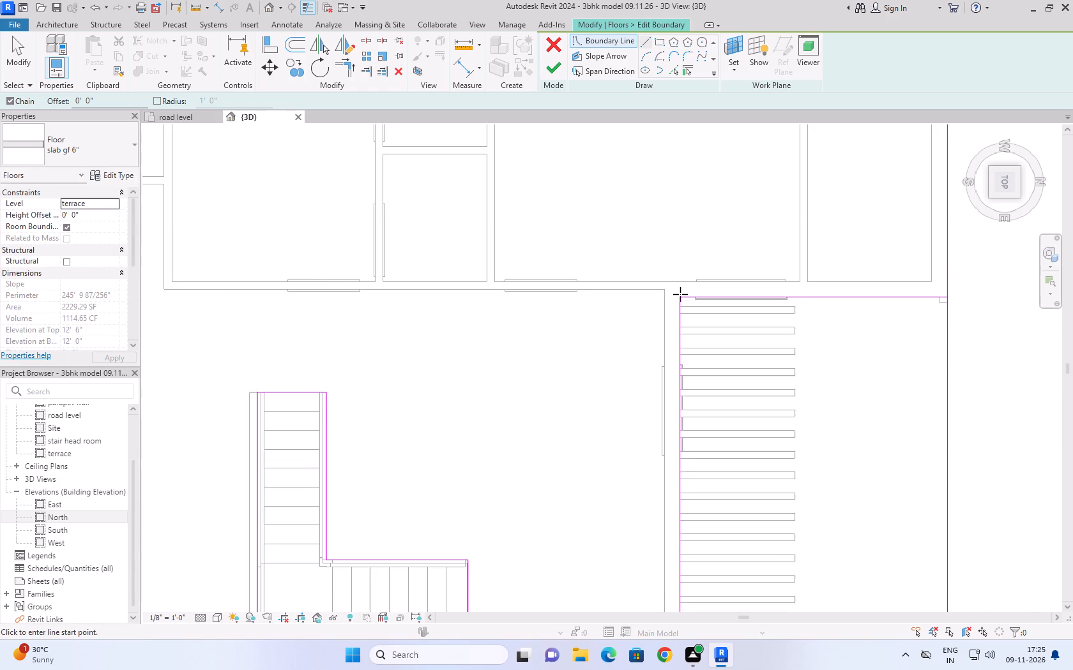
pyautogui.scroll(-5, 680, 294)
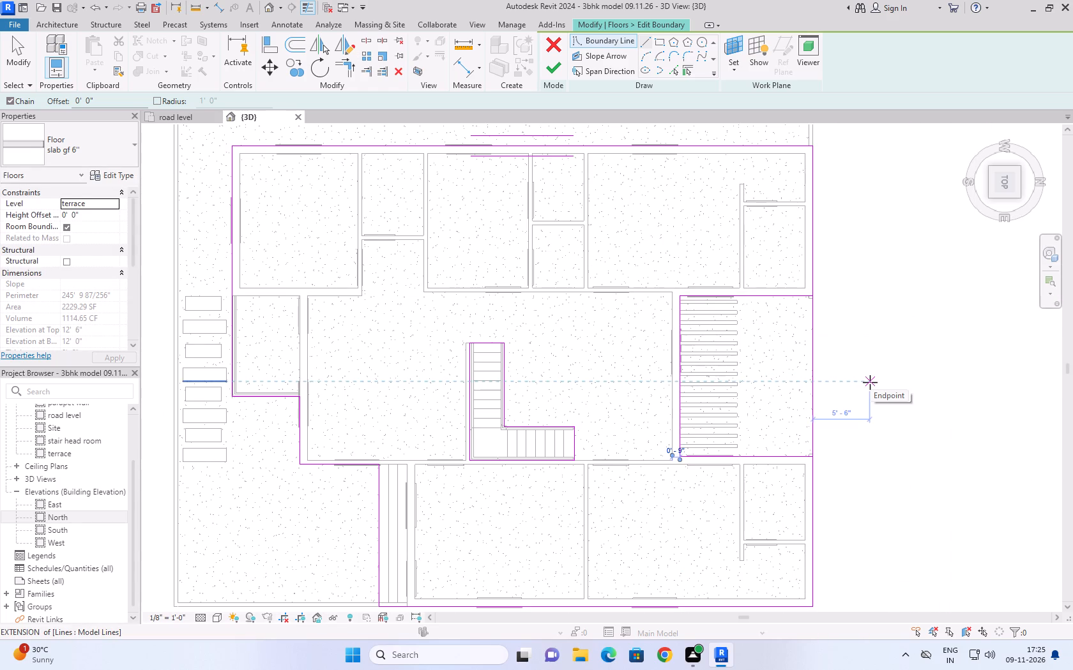
pyautogui.press('Escape')
pyautogui.press('Escape')
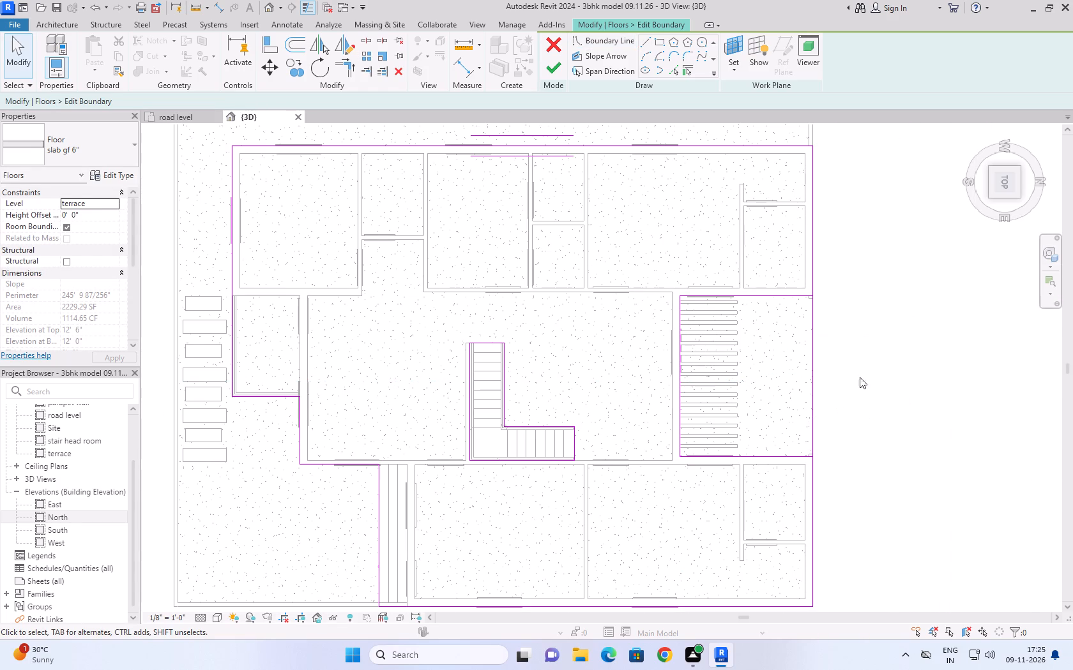
# Trim the slab's north edge to the new west-side line, keeping the part beside the western rooms and unjoining the conflicting elements.
pyautogui.click(813, 362)
pyautogui.press('Escape')
pyautogui.press('Escape')
pyautogui.write('tr')
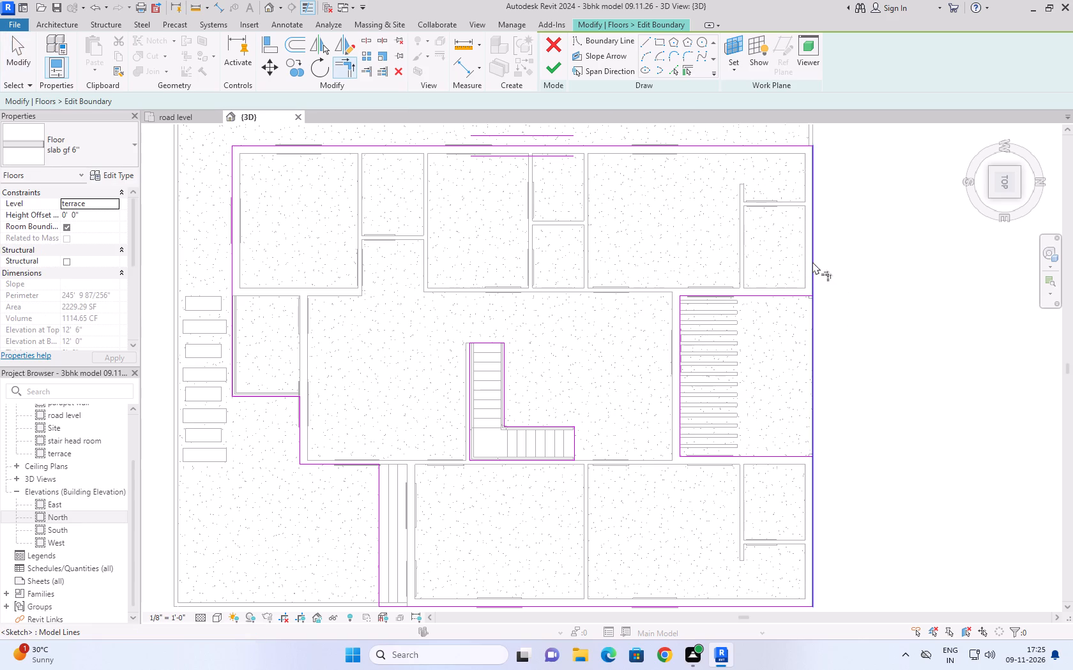
pyautogui.click(812, 260)
pyautogui.click(804, 295)
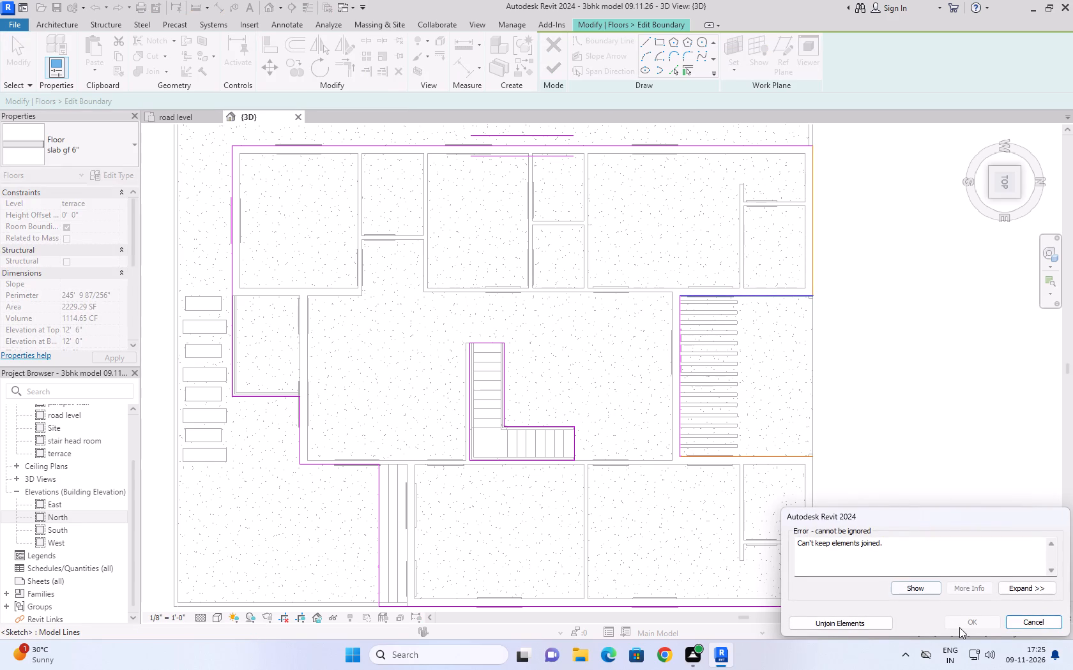
pyautogui.click(870, 627)
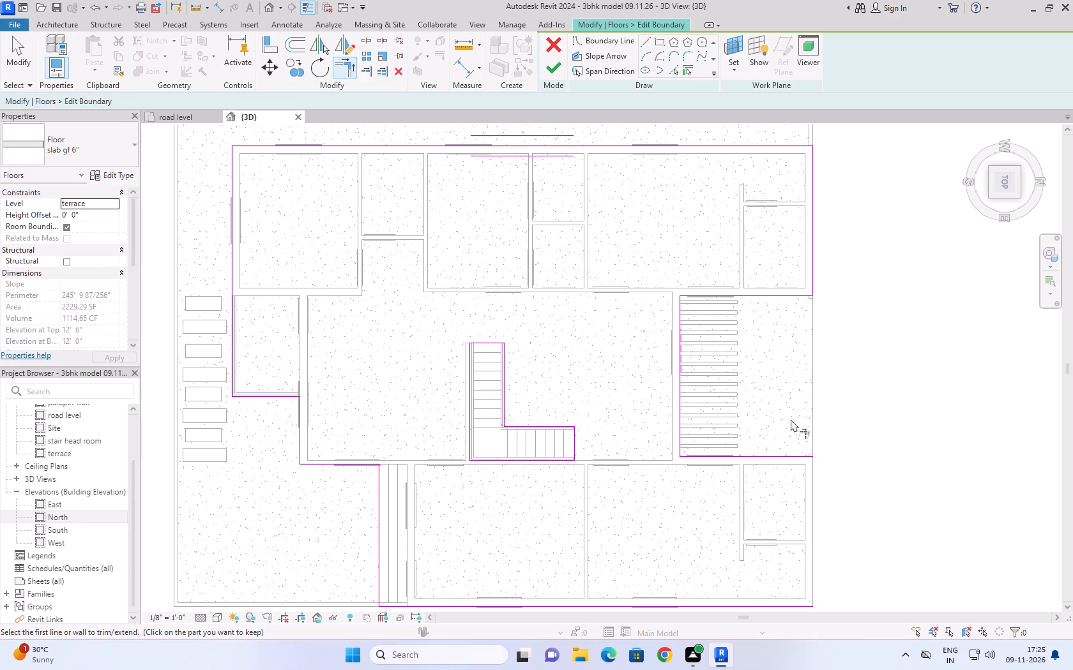
# Draw the missing north edge segment from the slab's northeast corner to the east-side line of the slatted area.
pyautogui.click(646, 43)
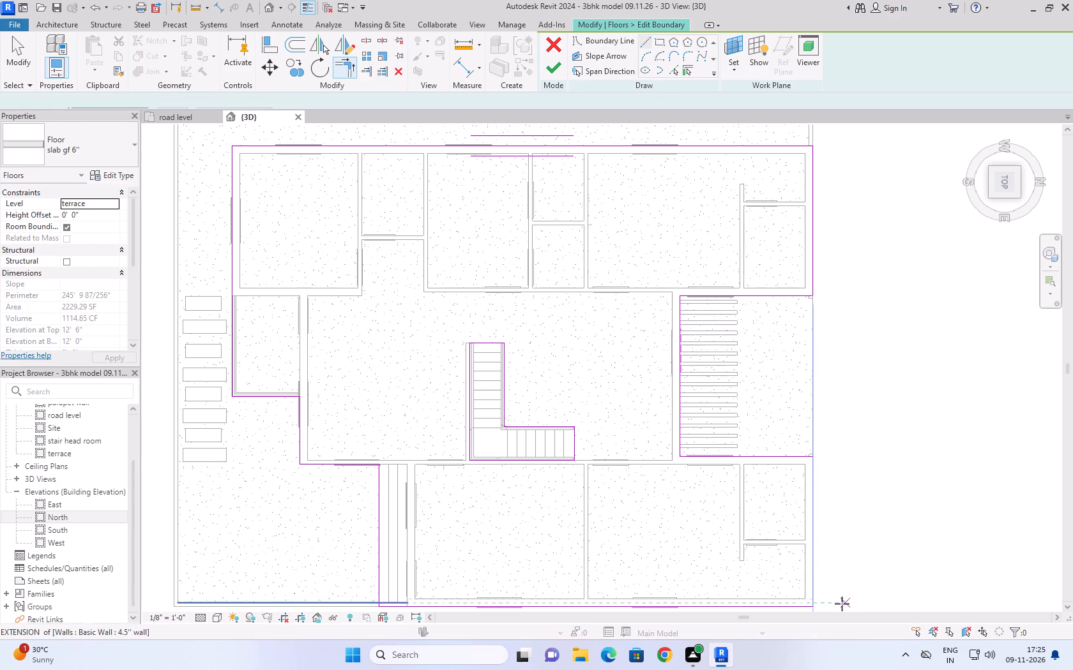
pyautogui.click(813, 608)
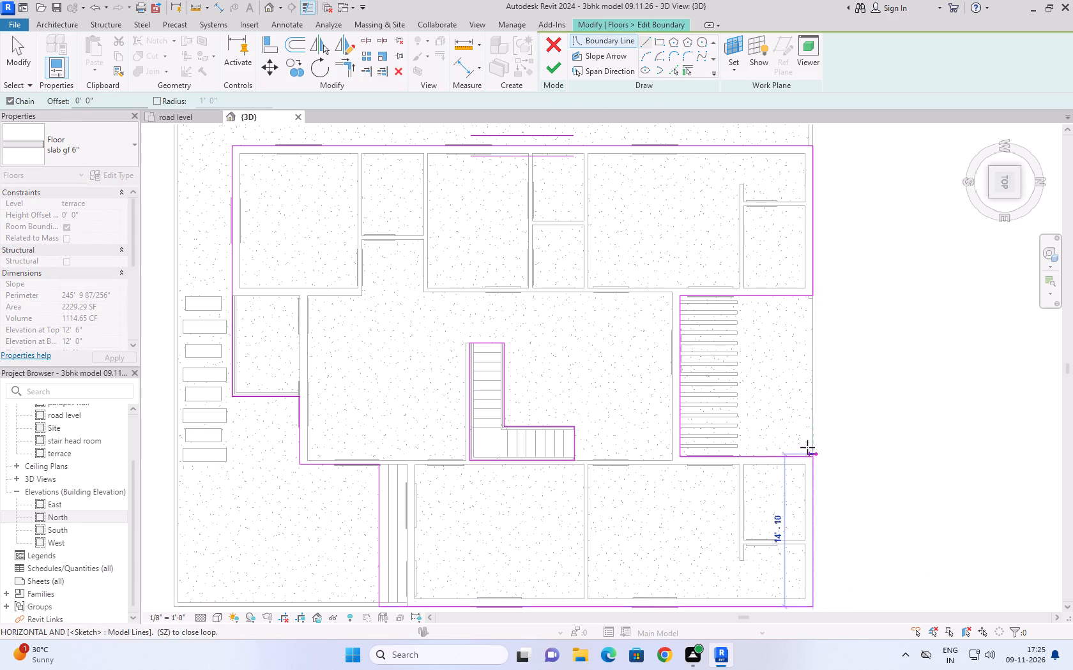
pyautogui.click(813, 456)
pyautogui.press('Escape')
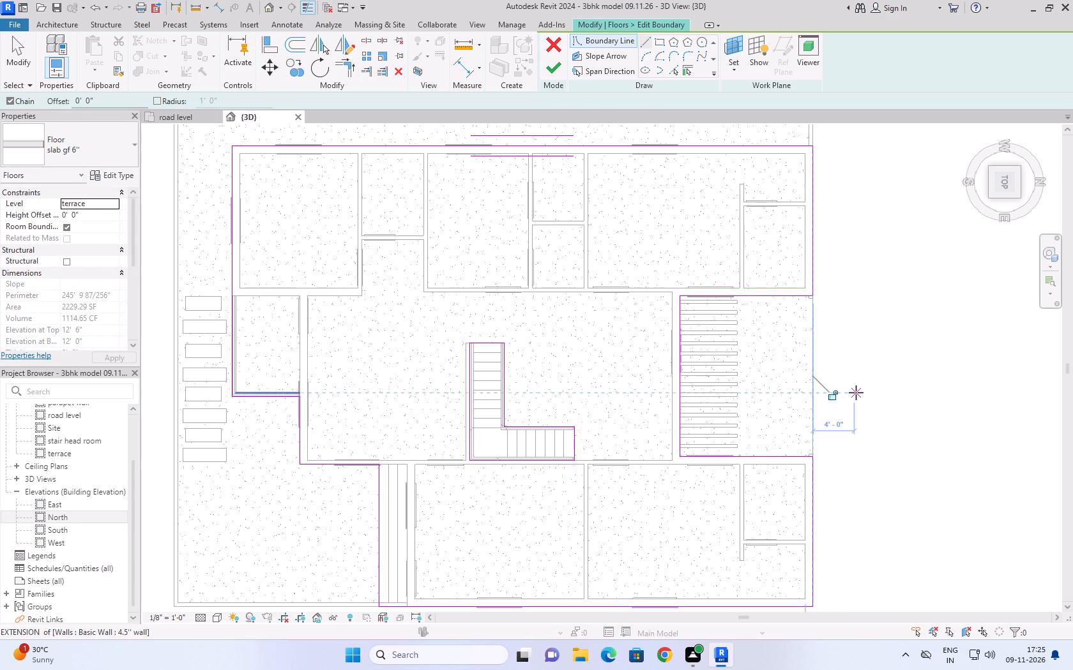
# Finish the slab boundary edit and detach the highlighted walls from the targets they miss.
pyautogui.click(546, 75)
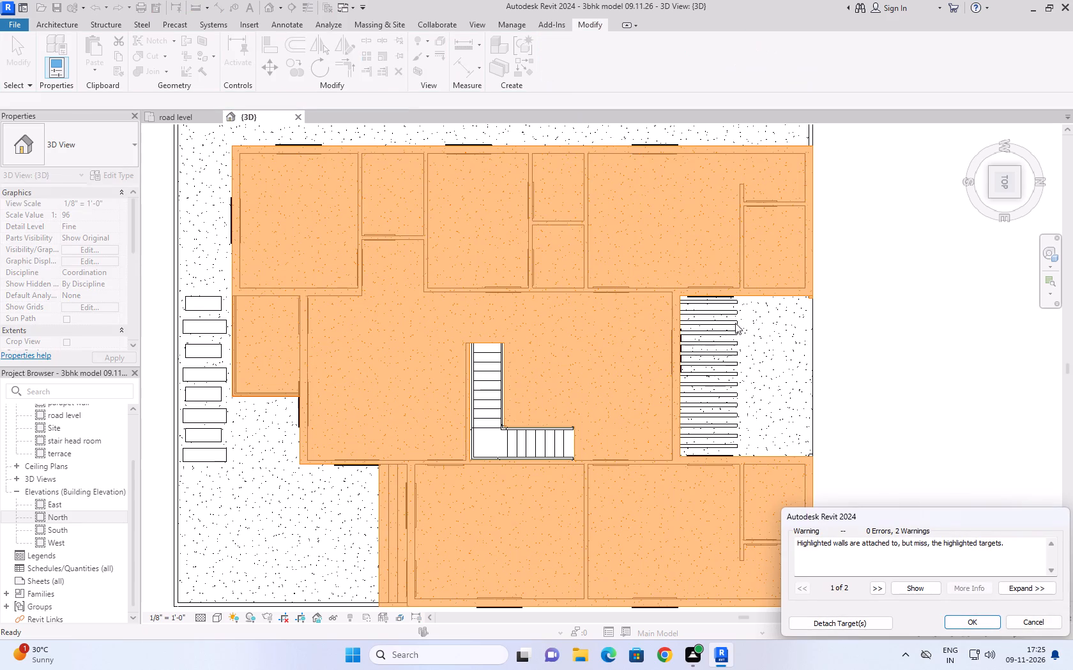
pyautogui.click(871, 620)
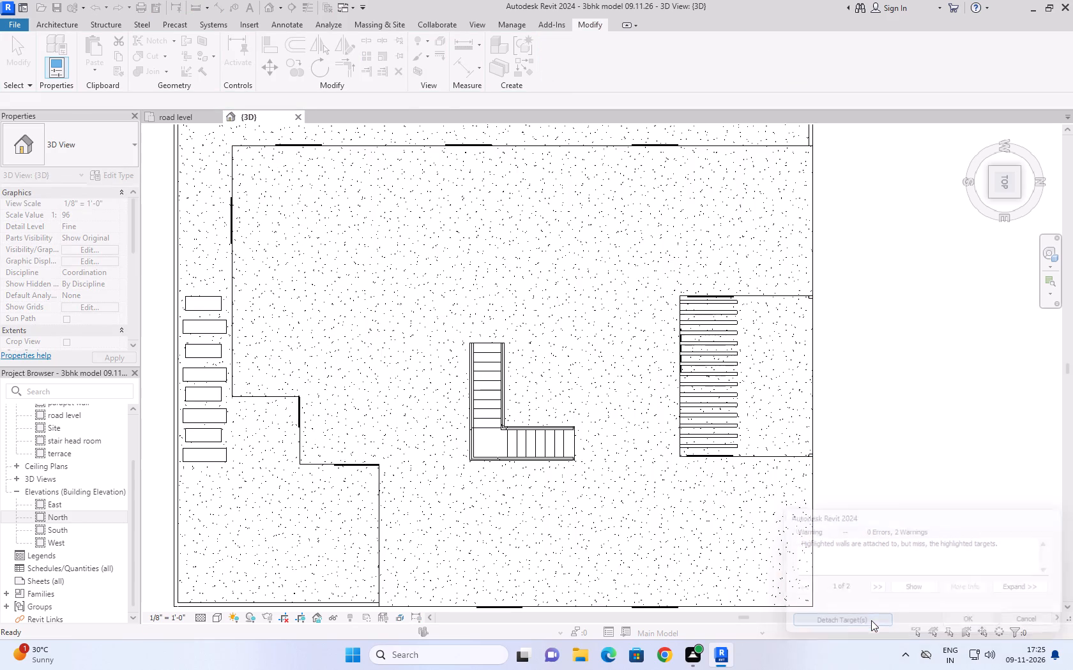
# Examine the house model in 3D from the rear, focusing on the slatted area and the cut terrace slab above it.
pyautogui.click(888, 431)
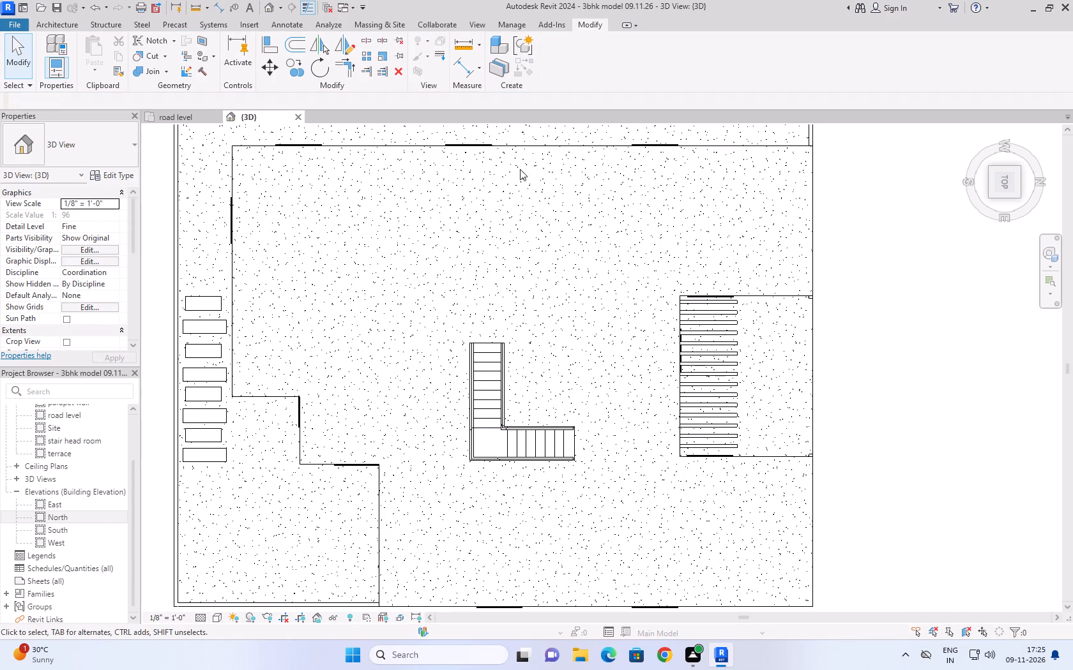
pyautogui.click(188, 120)
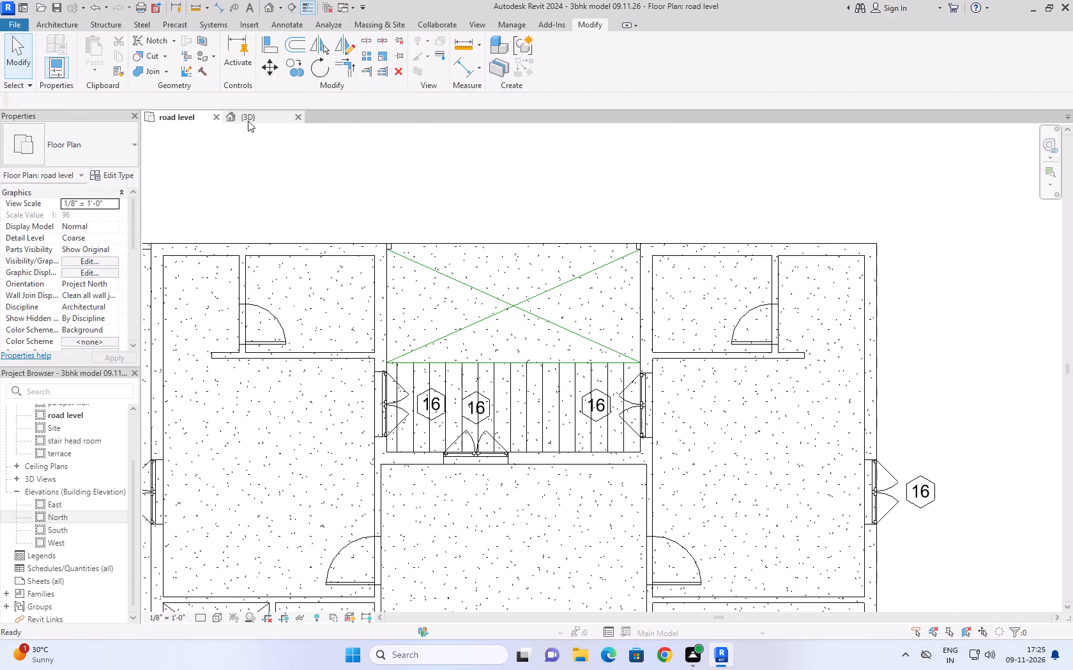
pyautogui.click(248, 121)
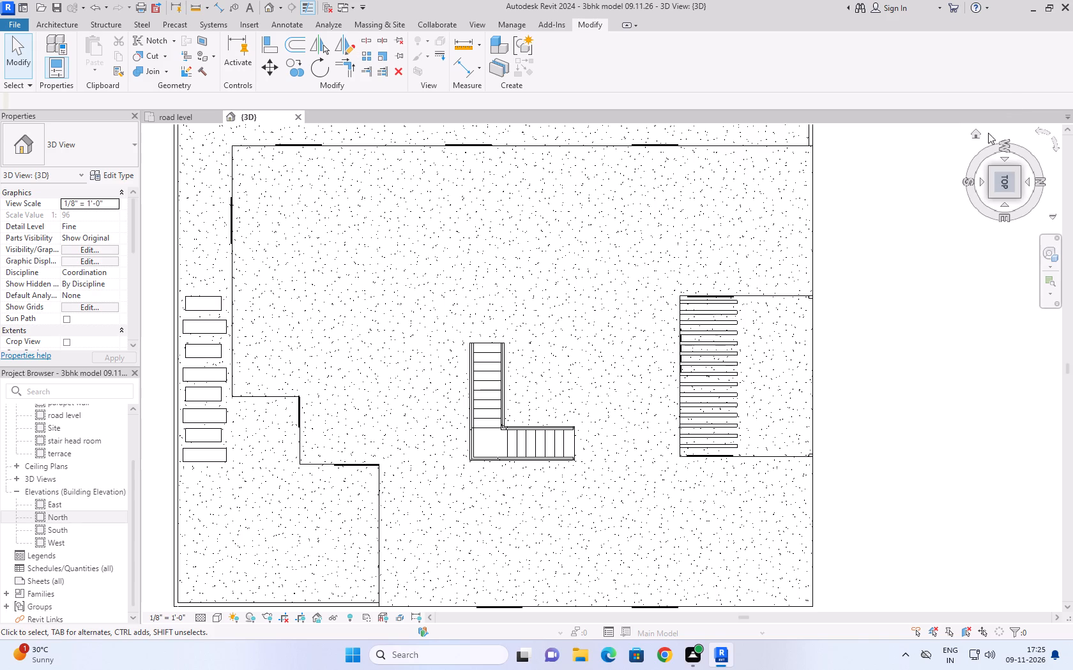
pyautogui.click(977, 135)
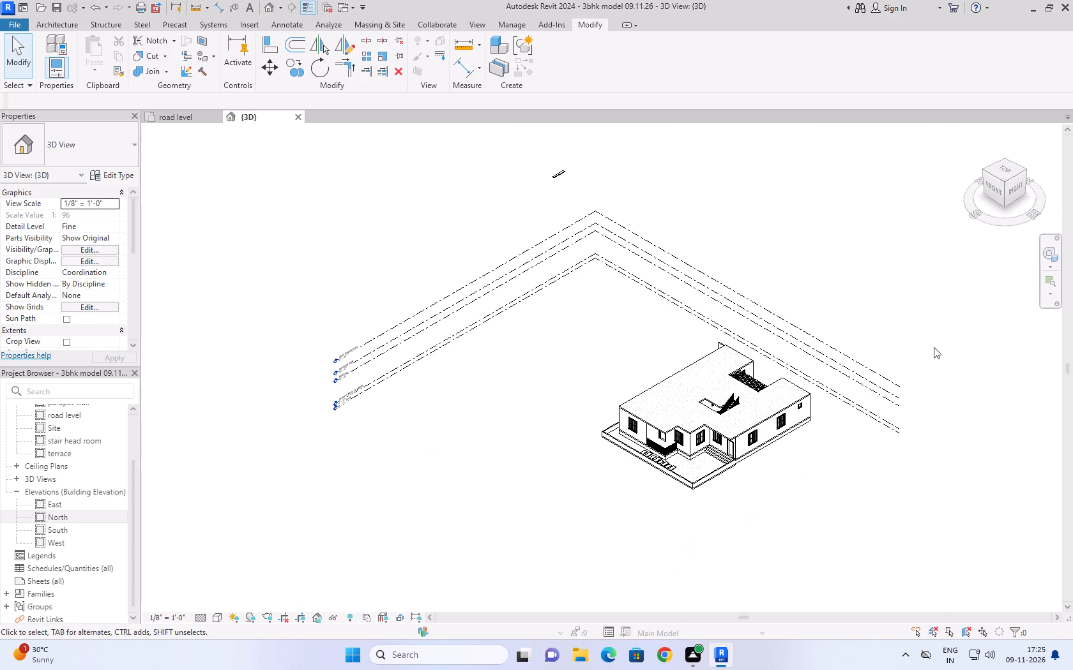
pyautogui.keyDown('shift'); pyautogui.moveTo(934, 339); pyautogui.dragTo(793, 387, button='middle'); pyautogui.keyUp('shift')
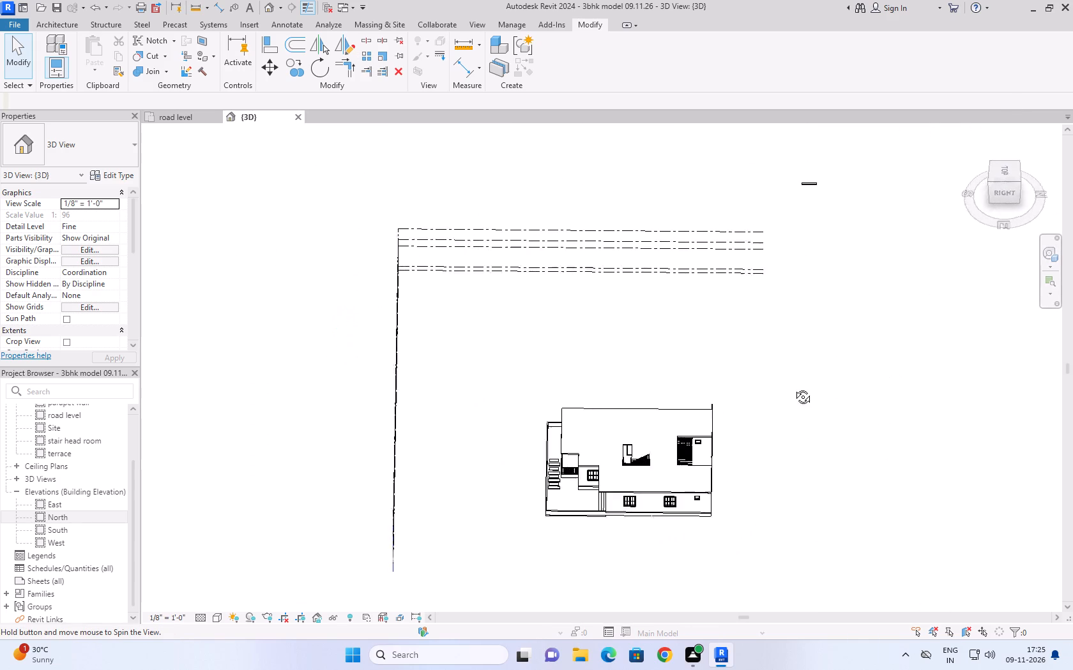
pyautogui.keyDown('shift'); pyautogui.moveTo(793, 387); pyautogui.dragTo(554, 412, button='middle'); pyautogui.keyUp('shift')
pyautogui.scroll(6, 454, 468)
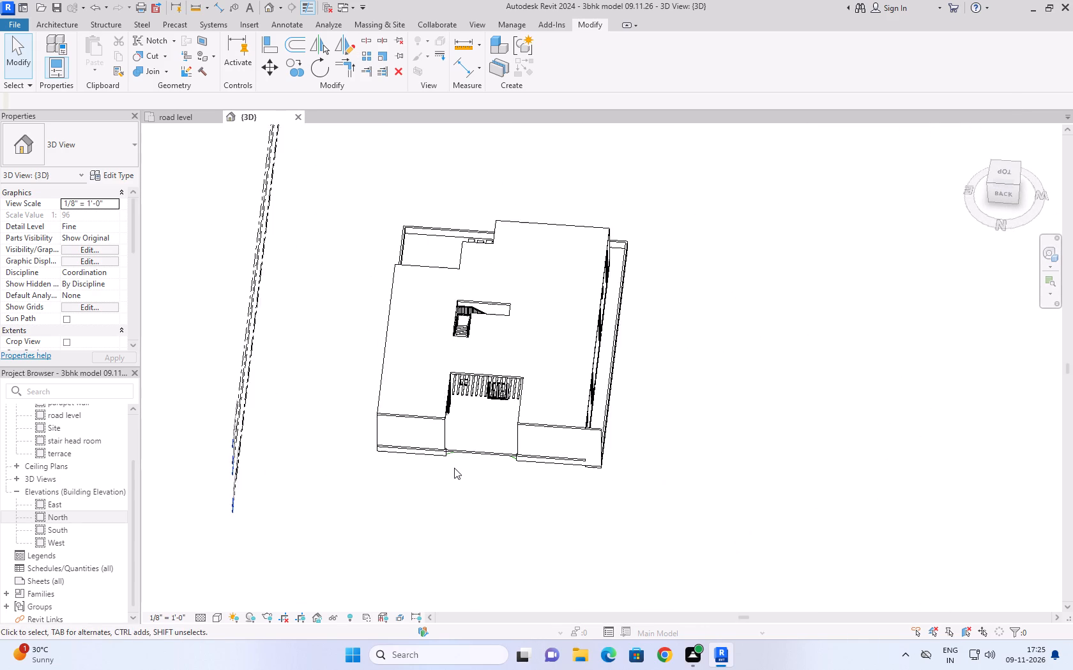
pyautogui.scroll(2, 454, 468)
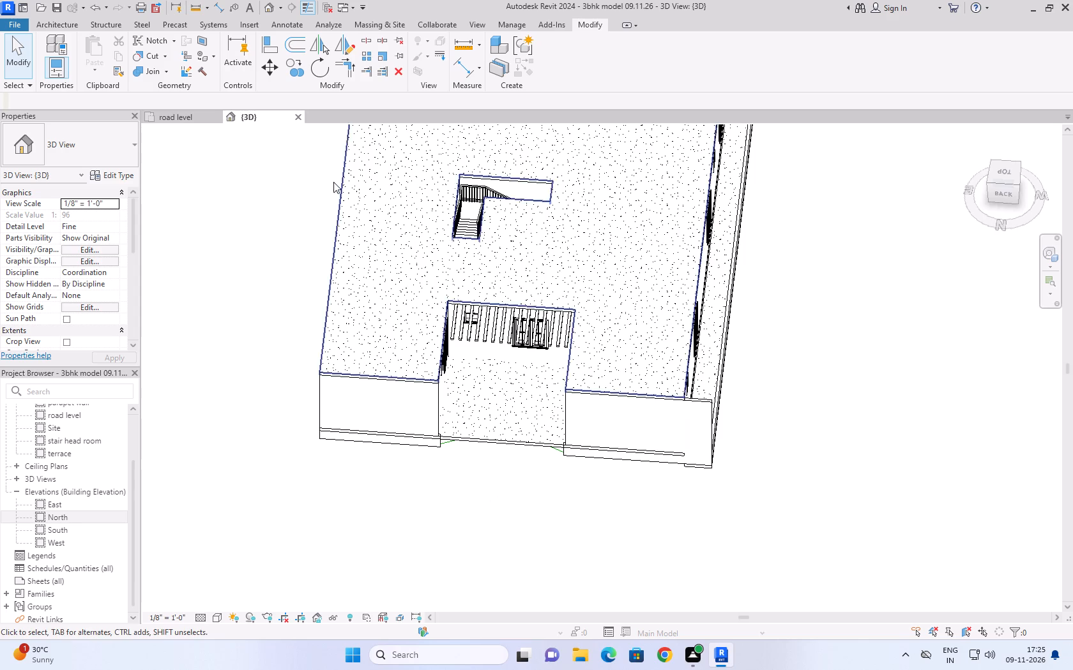
# In the road level plan, stretch the 4.5" wall stub at the slatted area's northwest corner east to close its open north side.
pyautogui.click(185, 115)
pyautogui.click(546, 252)
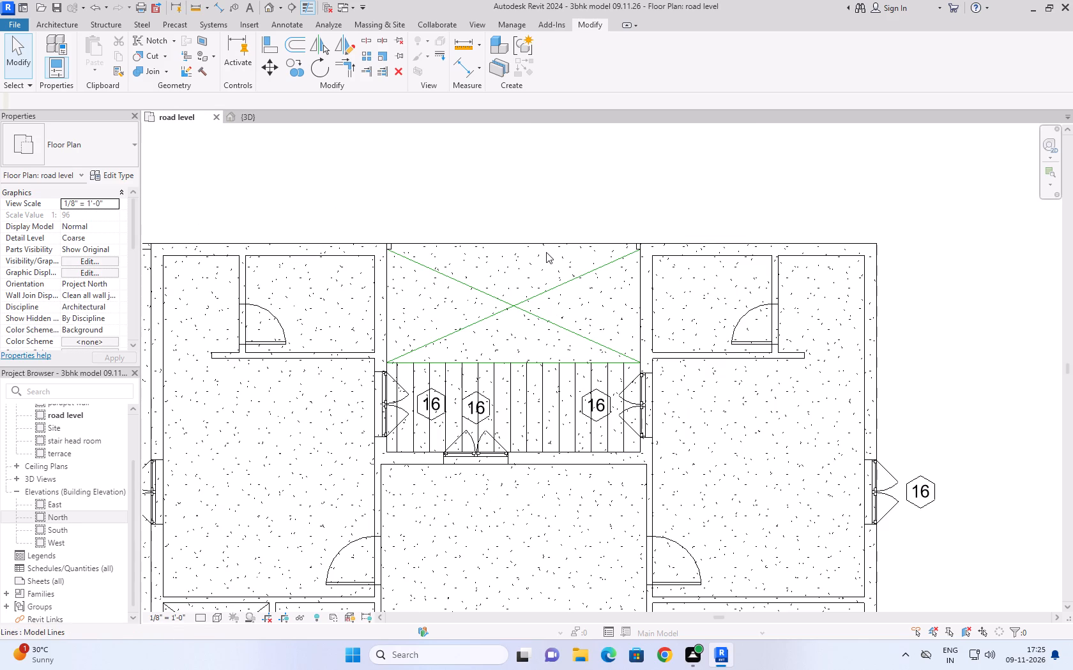
pyautogui.scroll(5, 395, 244)
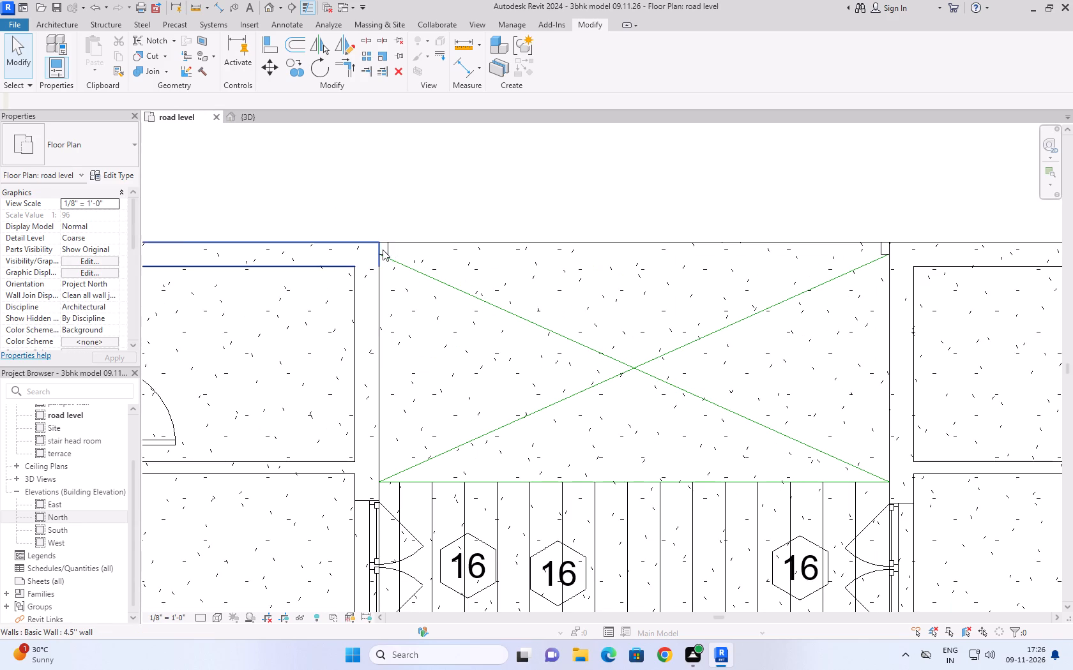
pyautogui.click(382, 250)
pyautogui.click(386, 249)
pyautogui.moveTo(387, 240); pyautogui.dragTo(453, 247)
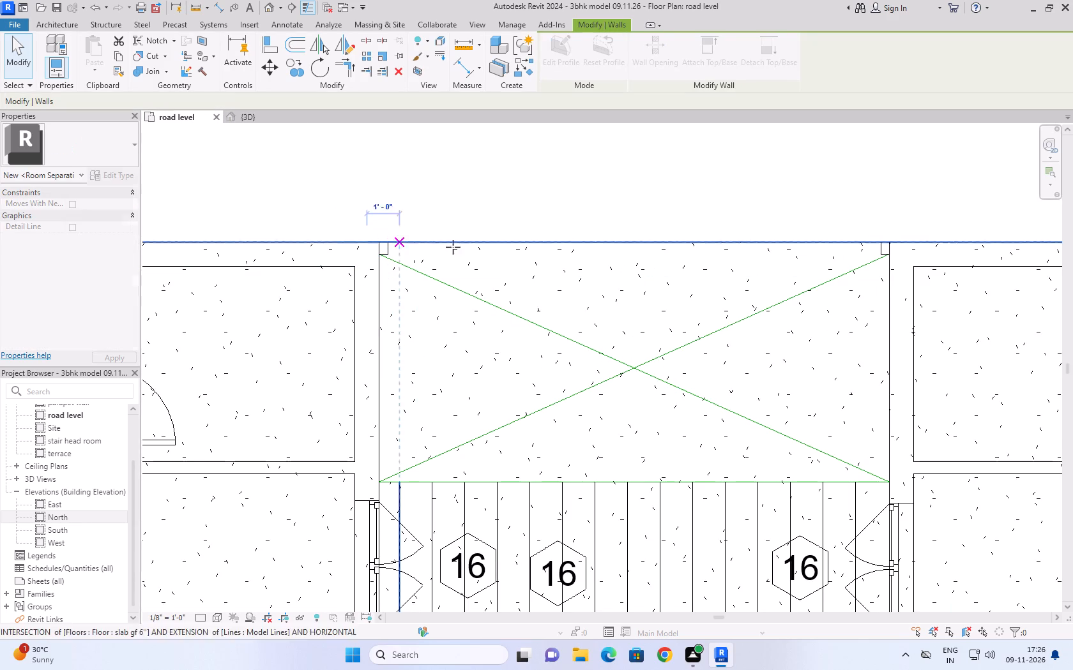
pyautogui.moveTo(453, 247); pyautogui.dragTo(885, 246)
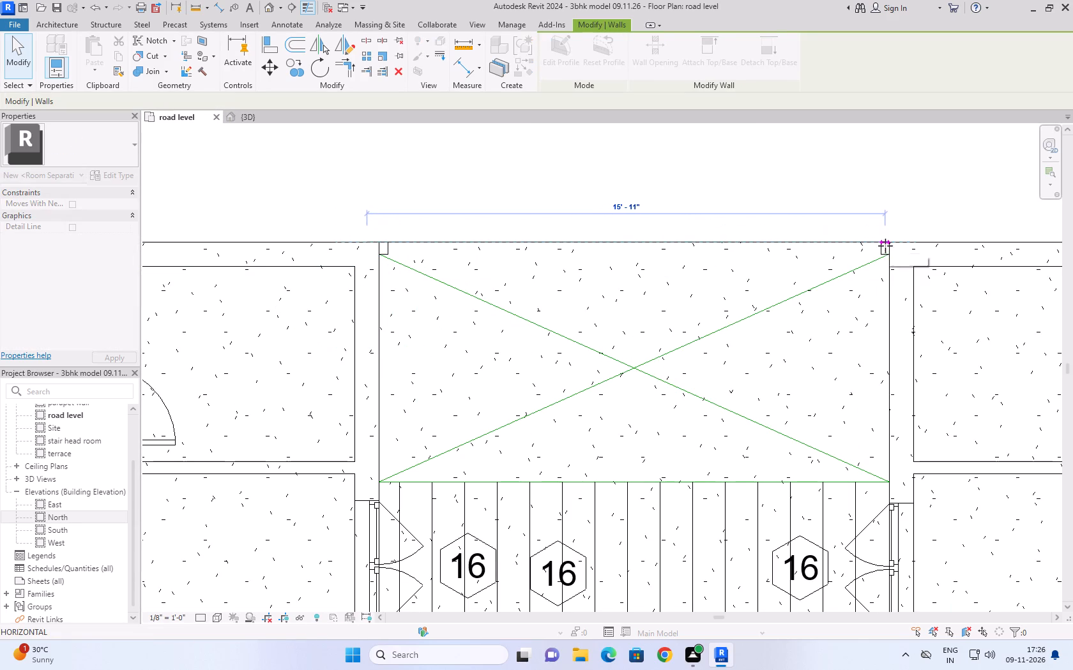
pyautogui.moveTo(885, 246); pyautogui.dragTo(882, 244)
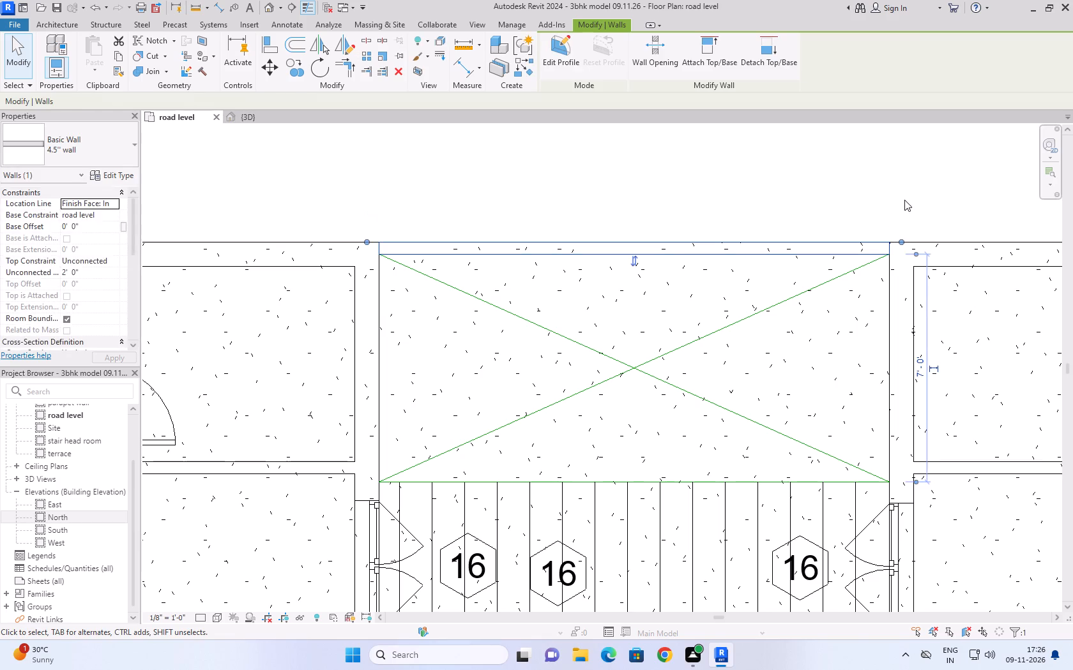
pyautogui.click(904, 200)
pyautogui.click(583, 196)
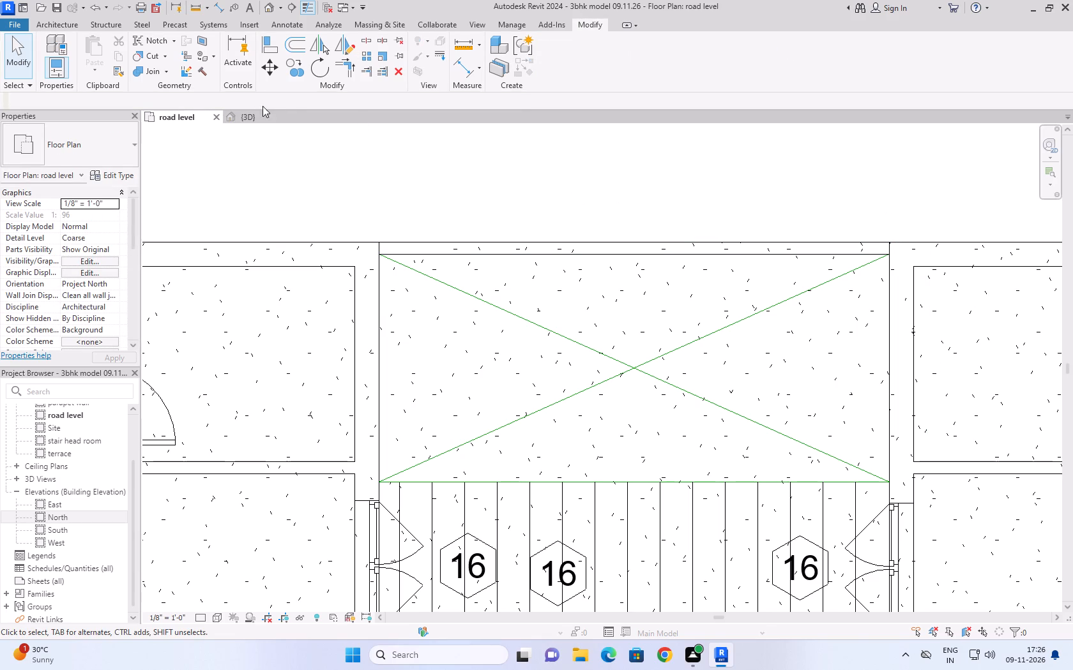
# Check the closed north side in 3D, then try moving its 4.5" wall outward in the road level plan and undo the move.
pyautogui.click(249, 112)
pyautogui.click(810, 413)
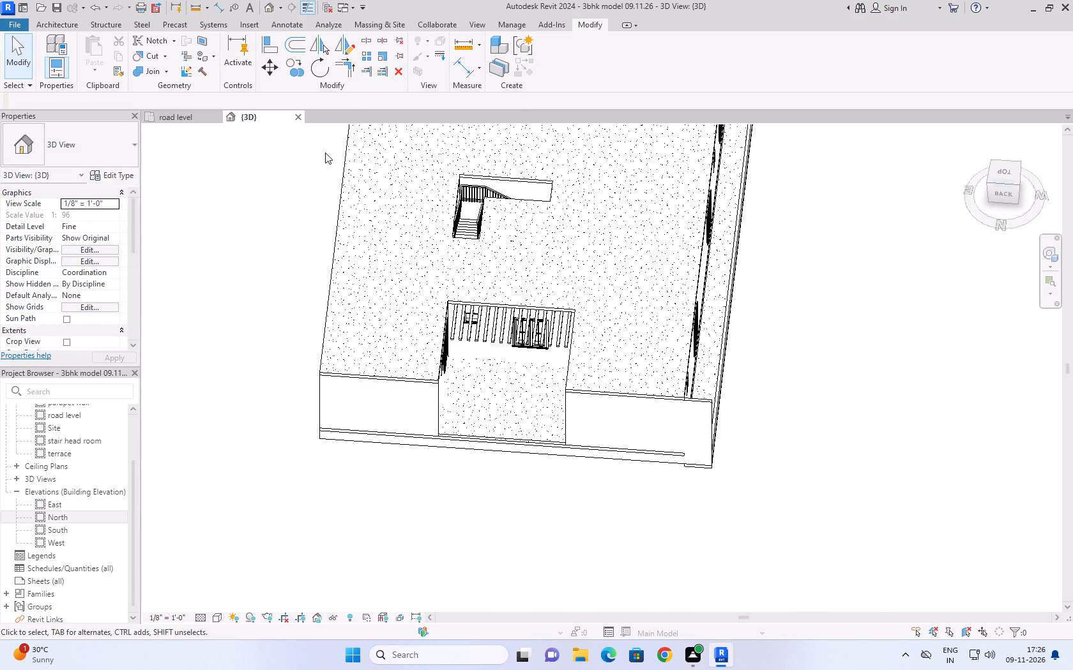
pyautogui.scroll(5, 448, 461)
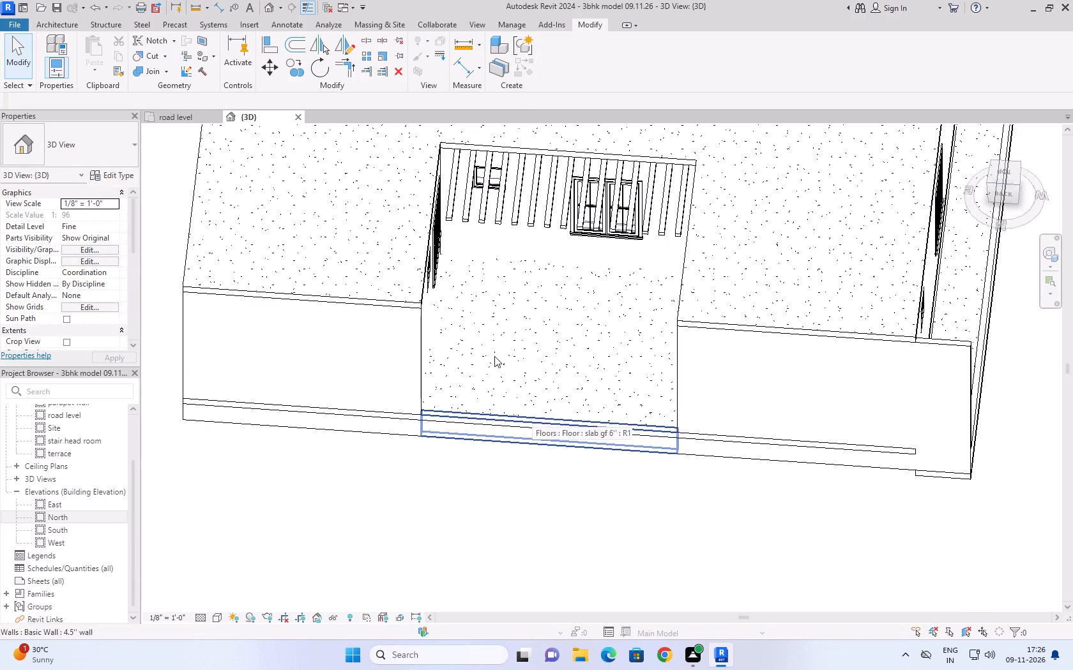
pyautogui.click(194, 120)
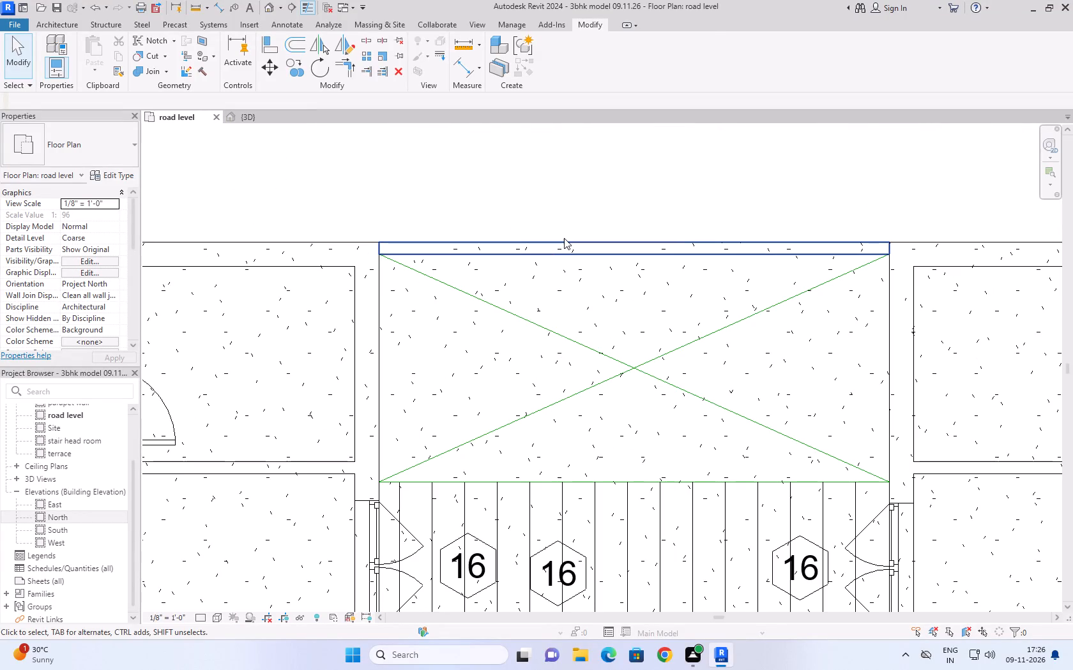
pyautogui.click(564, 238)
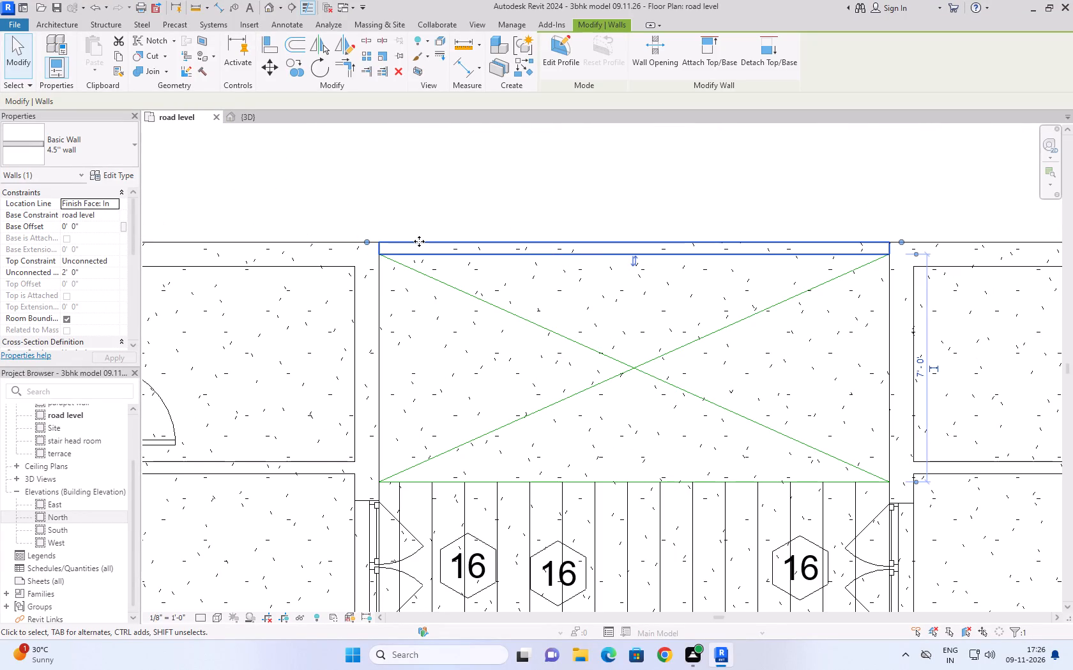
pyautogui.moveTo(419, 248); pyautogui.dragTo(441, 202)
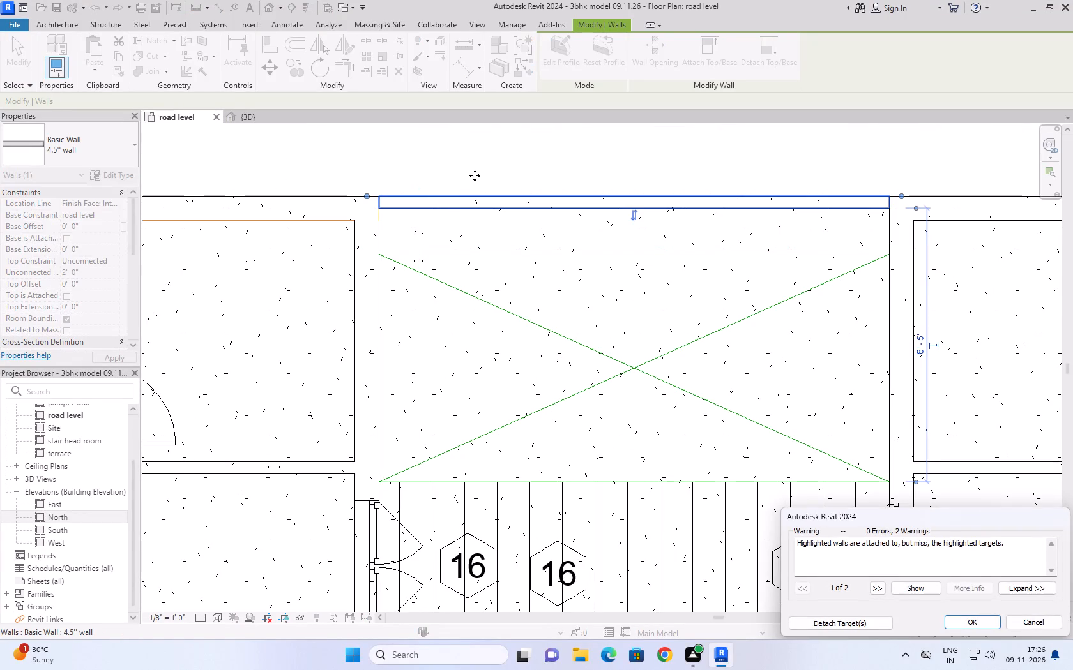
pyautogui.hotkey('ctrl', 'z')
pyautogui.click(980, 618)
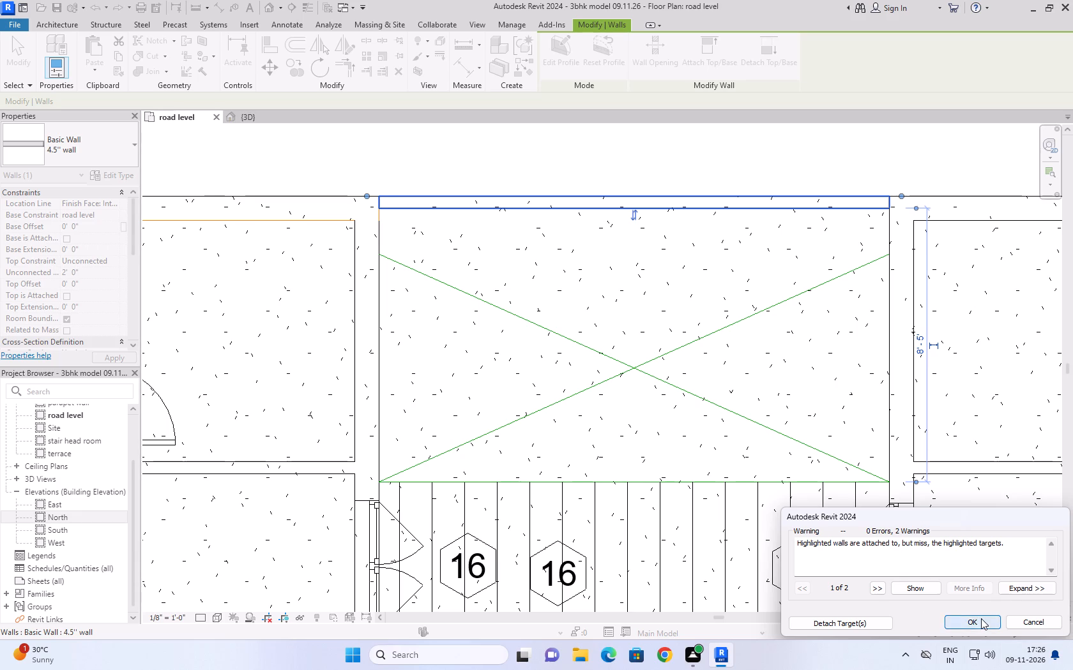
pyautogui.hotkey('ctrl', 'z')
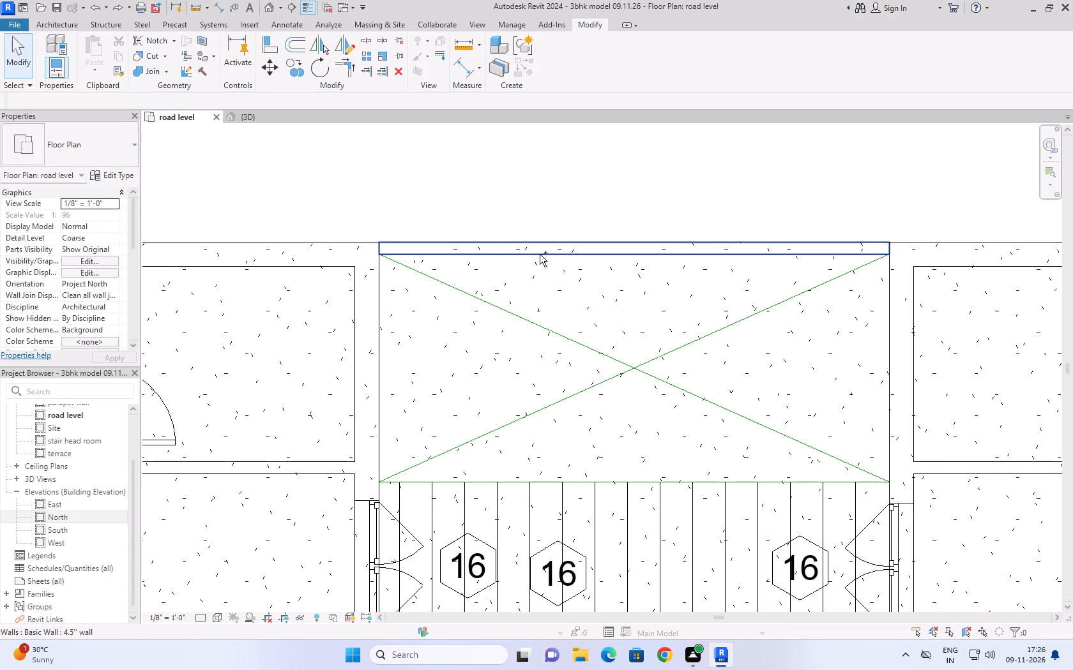
# Temporarily hide the 4.5" wall on the slatted area's north side to inspect what lies beneath, and restore it.
pyautogui.click(505, 201)
pyautogui.click(549, 249)
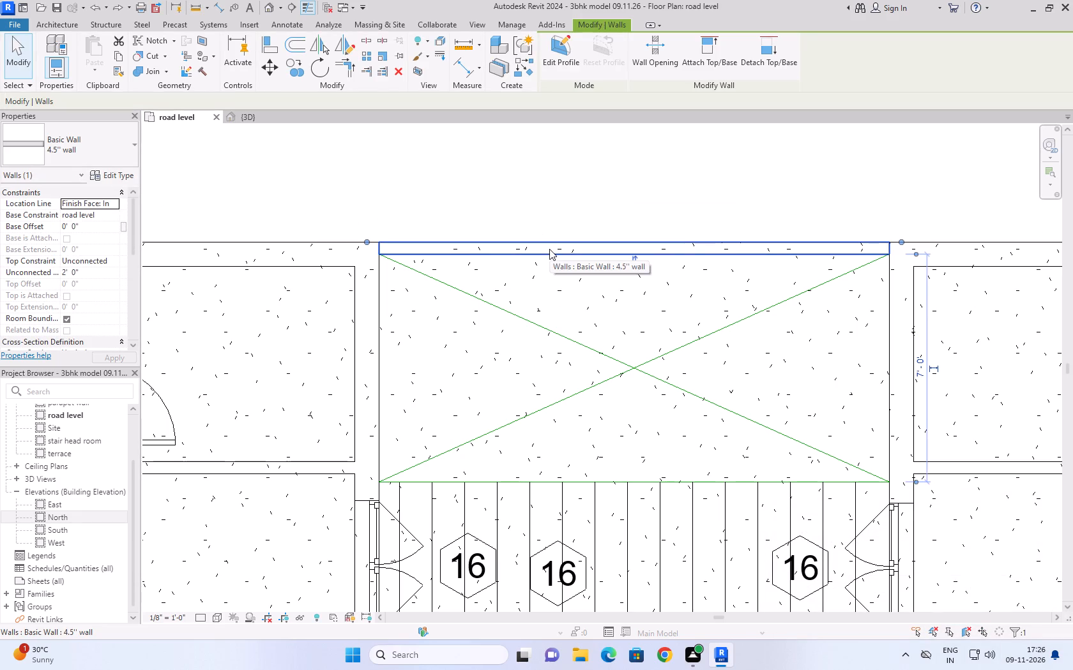
pyautogui.write('hh')
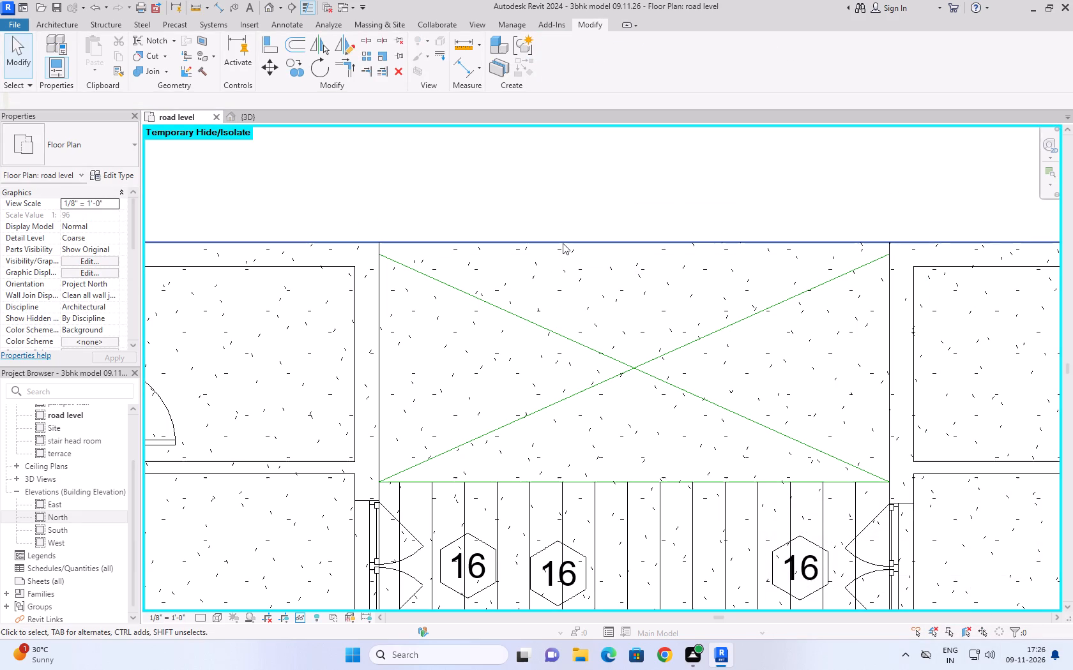
pyautogui.write('hr')
pyautogui.click(565, 206)
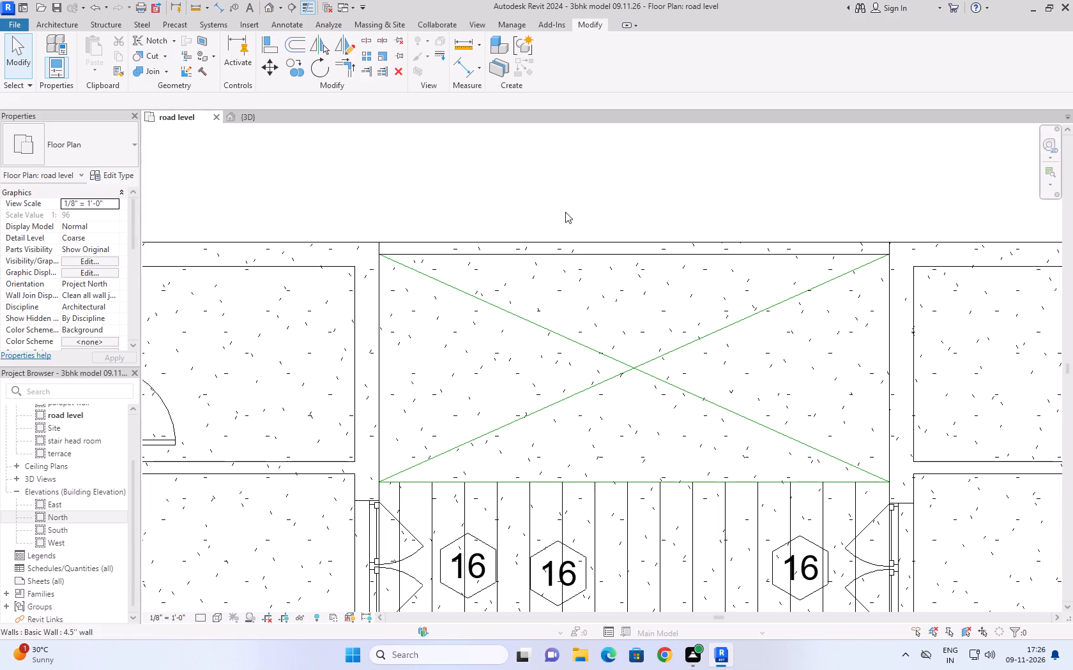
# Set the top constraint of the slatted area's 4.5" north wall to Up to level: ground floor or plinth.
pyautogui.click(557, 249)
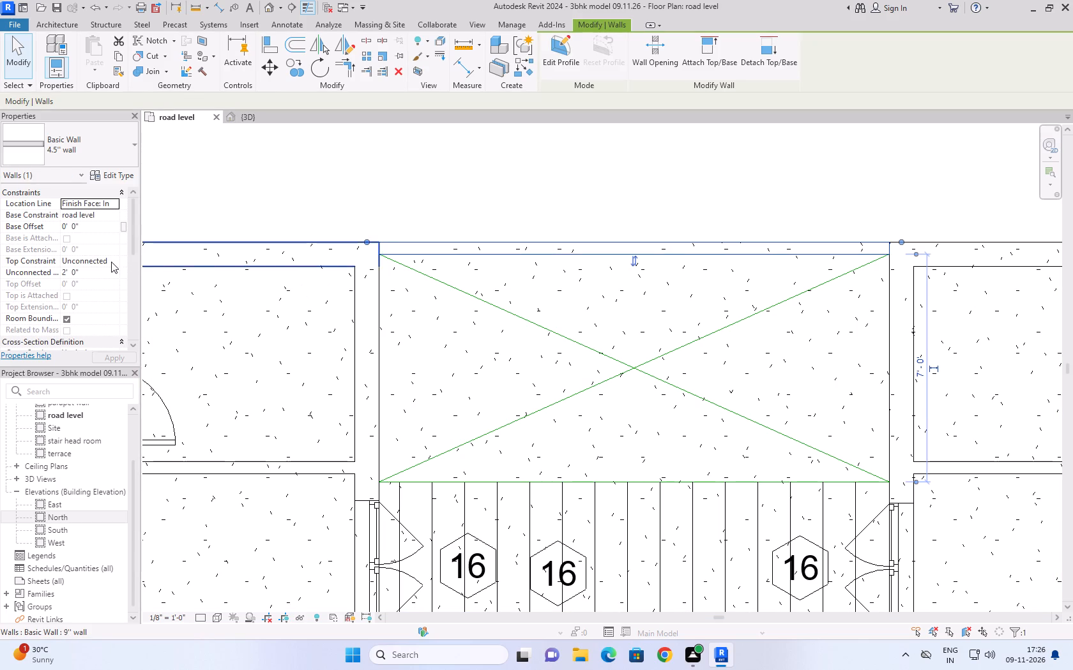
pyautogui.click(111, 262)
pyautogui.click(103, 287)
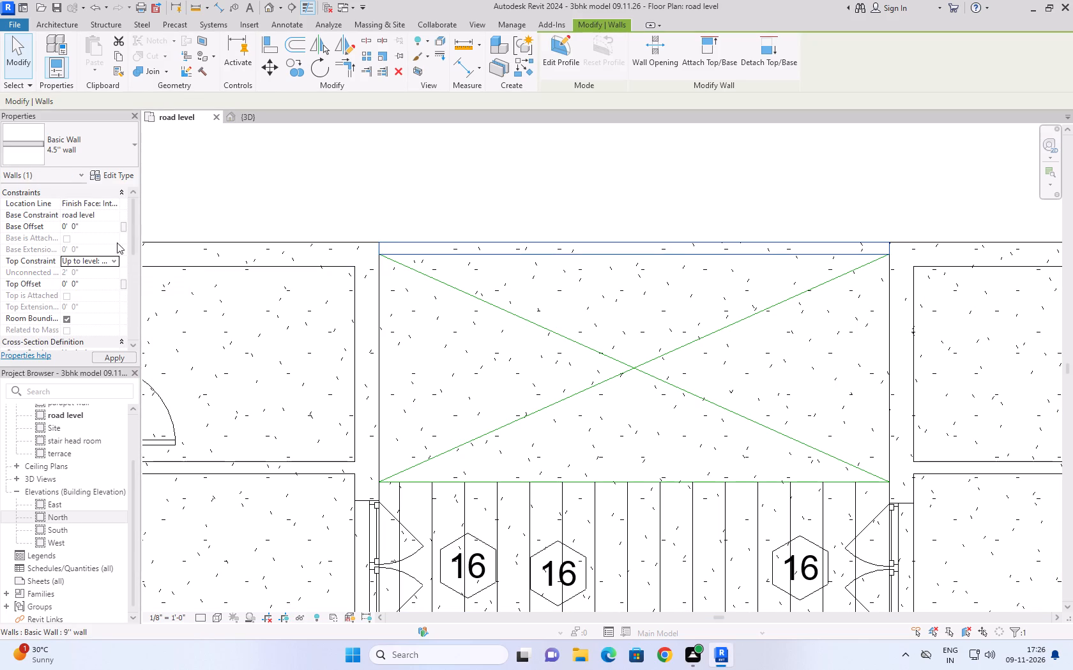
# In the 3D view, set the slatted area's 4.5" north wall to an unconnected top with a height of 5'.
pyautogui.click(268, 124)
pyautogui.click(267, 123)
pyautogui.click(524, 560)
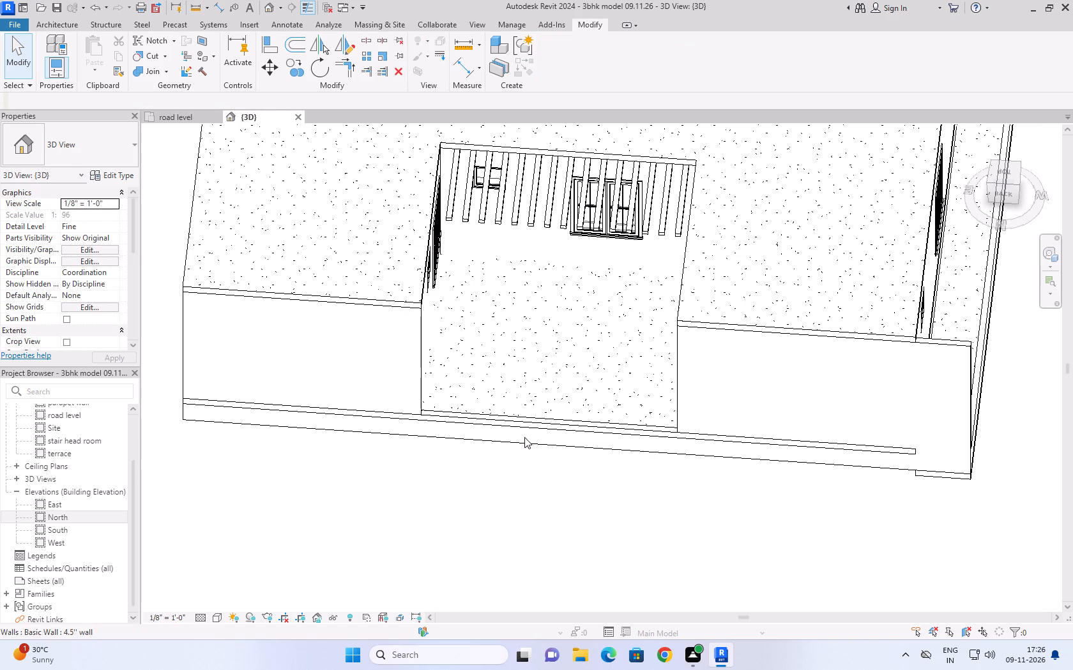
pyautogui.click(529, 423)
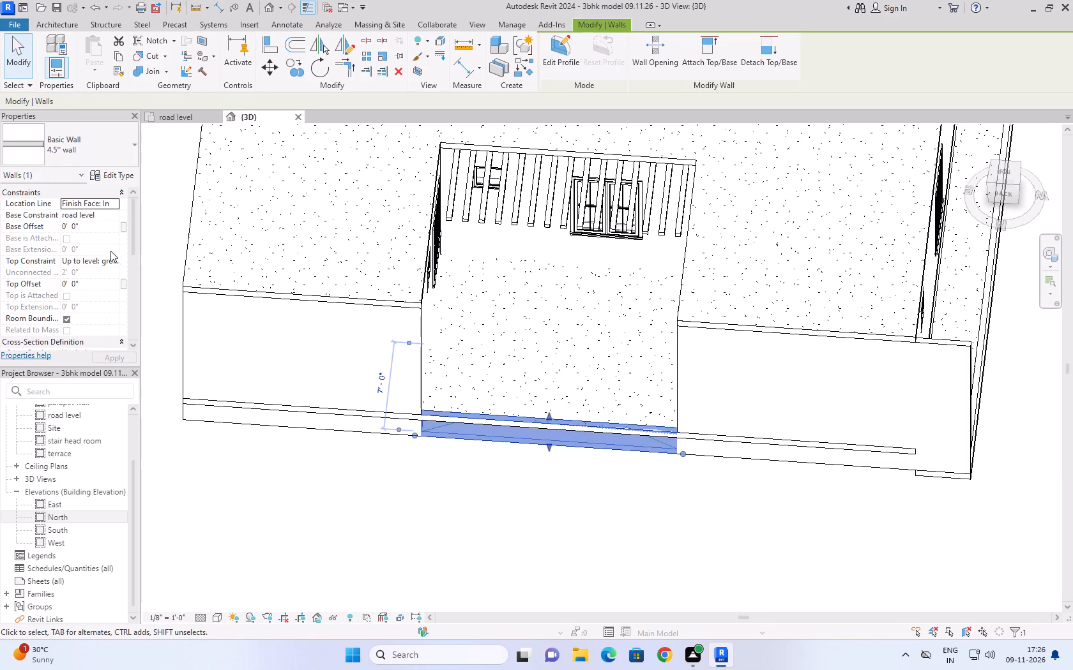
pyautogui.click(113, 263)
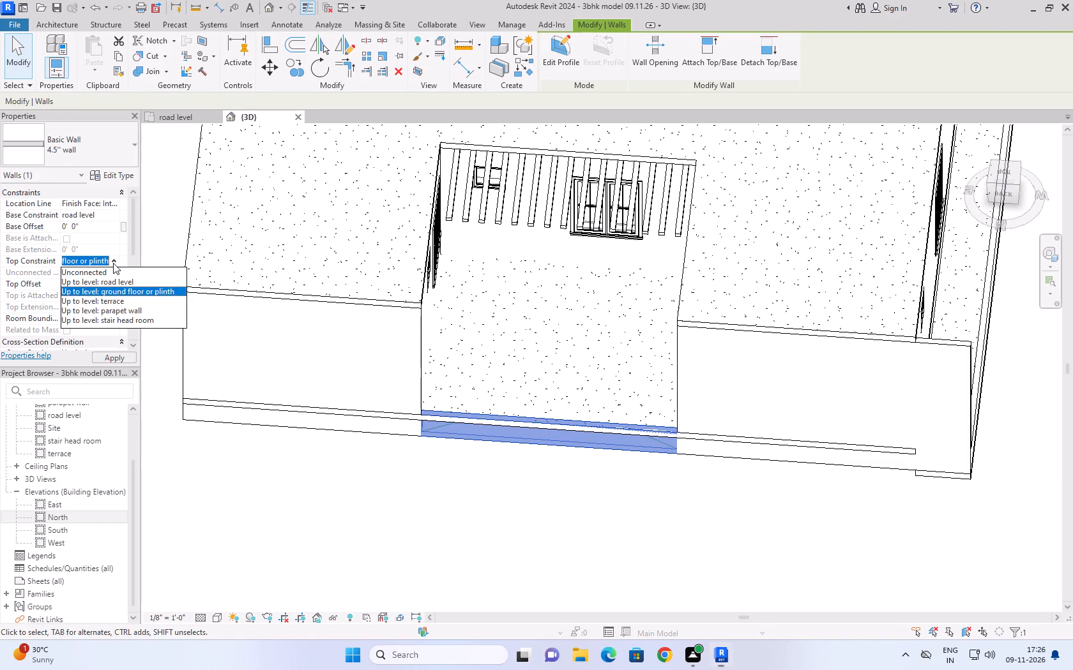
pyautogui.click(113, 264)
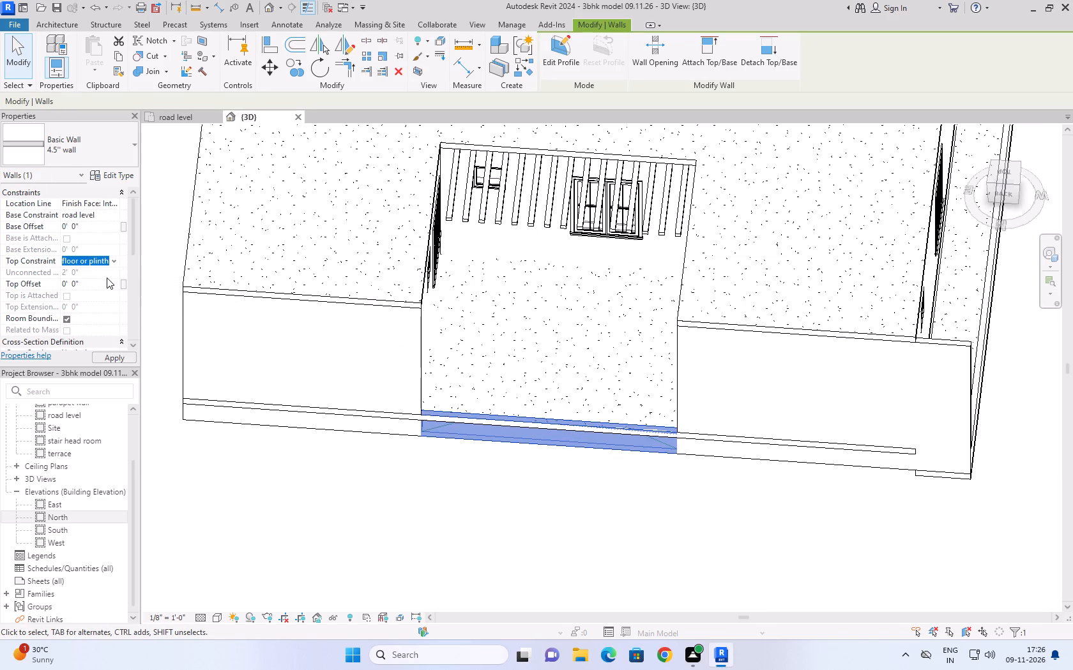
pyautogui.click(364, 489)
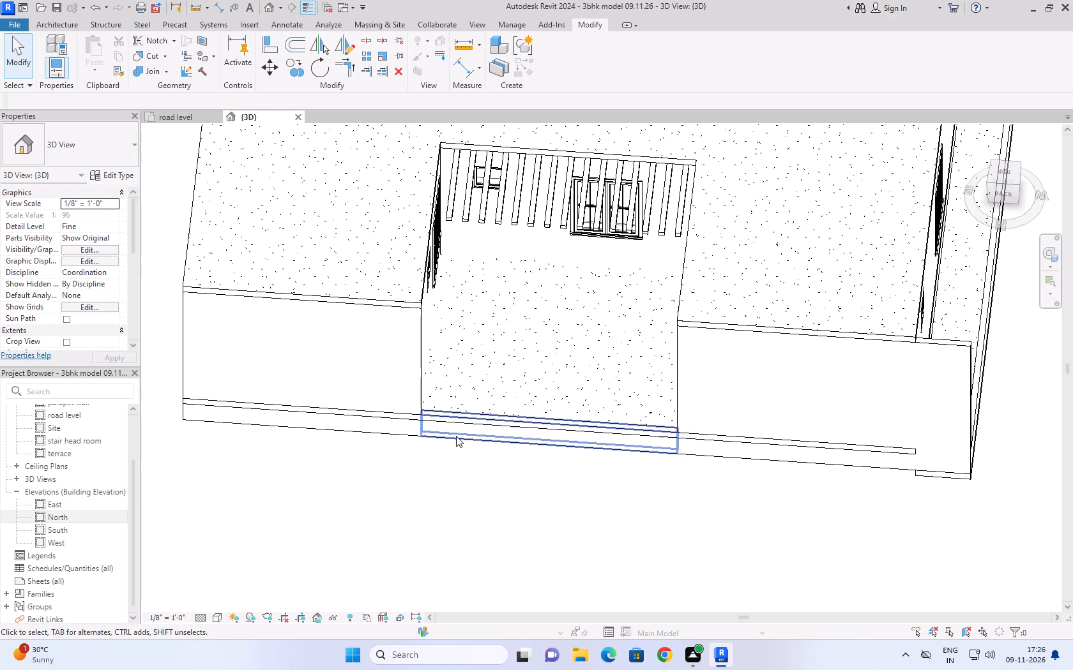
pyautogui.click(469, 417)
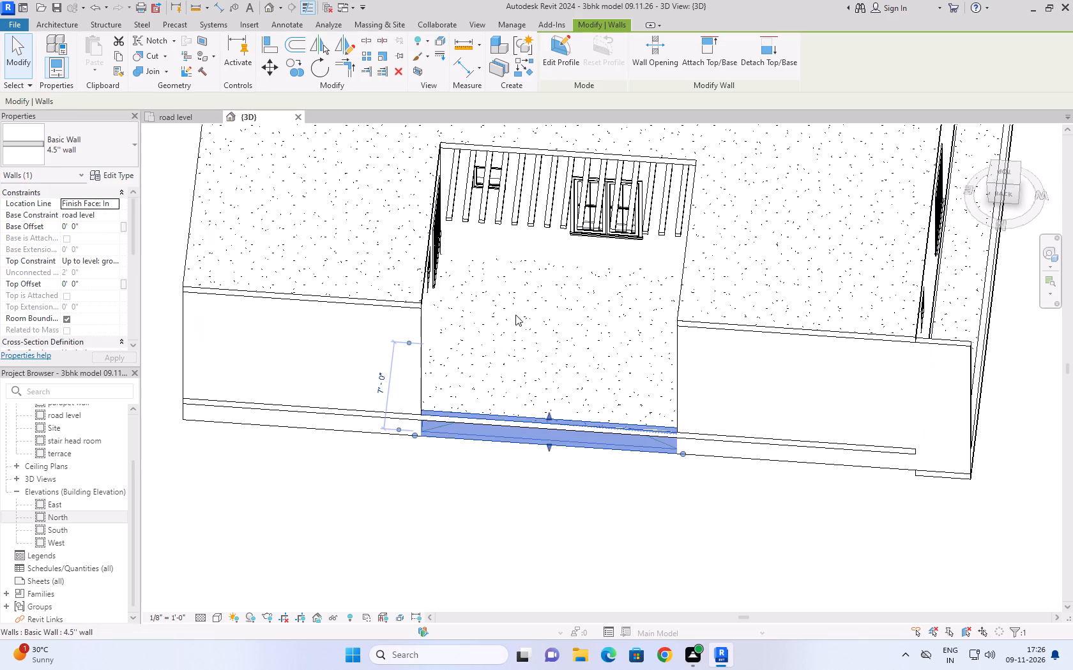
pyautogui.click(101, 269)
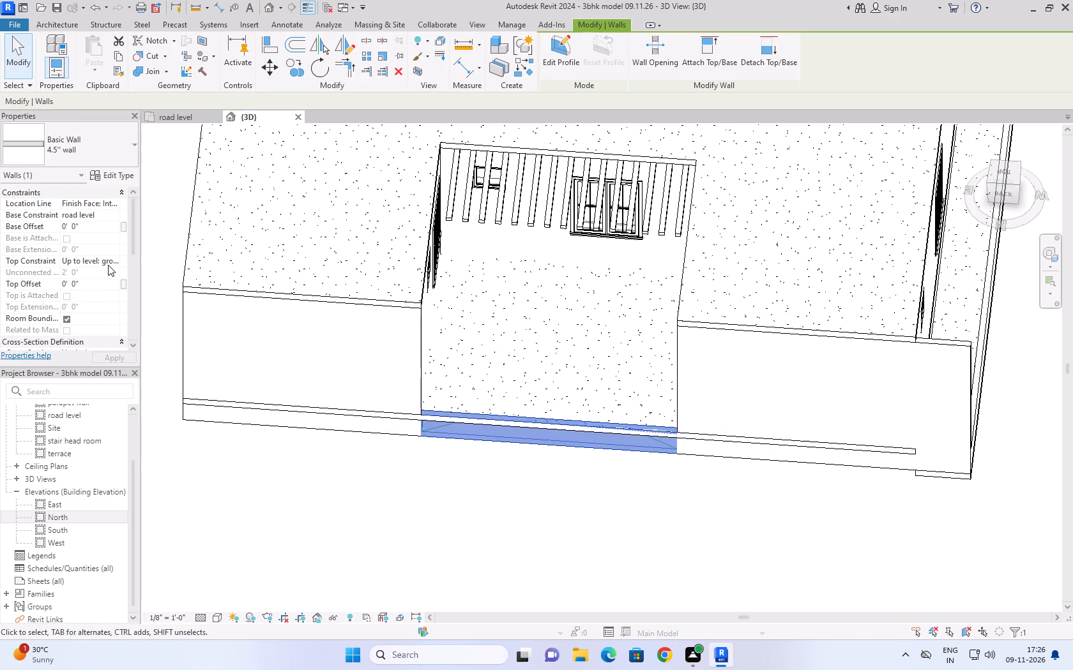
pyautogui.click(116, 262)
pyautogui.click(112, 274)
pyautogui.click(112, 274)
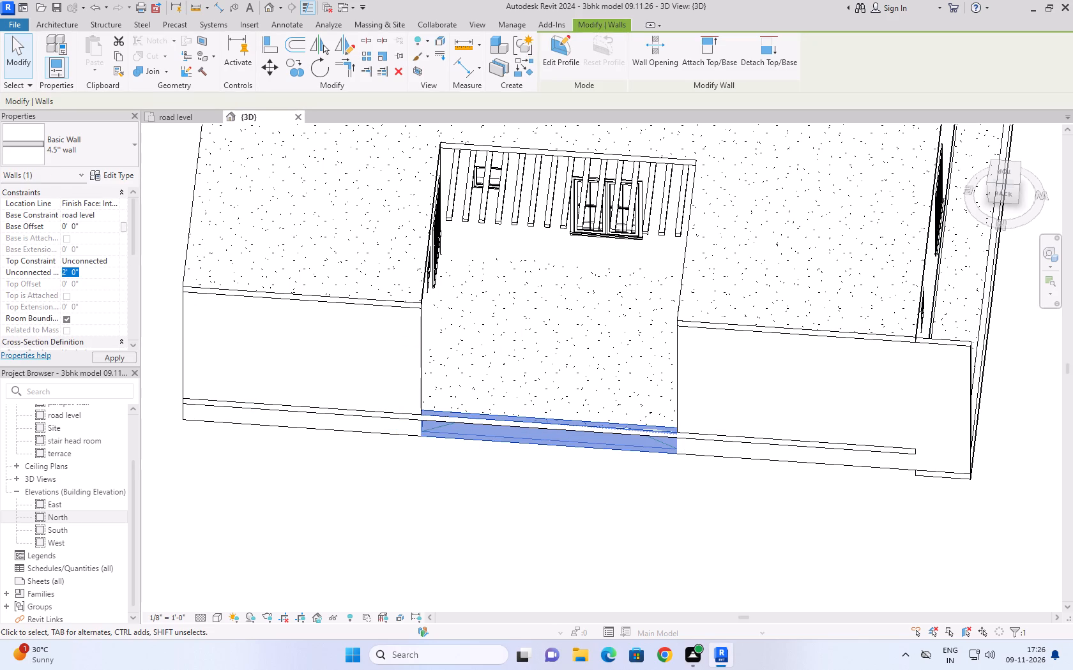
pyautogui.write("5'")
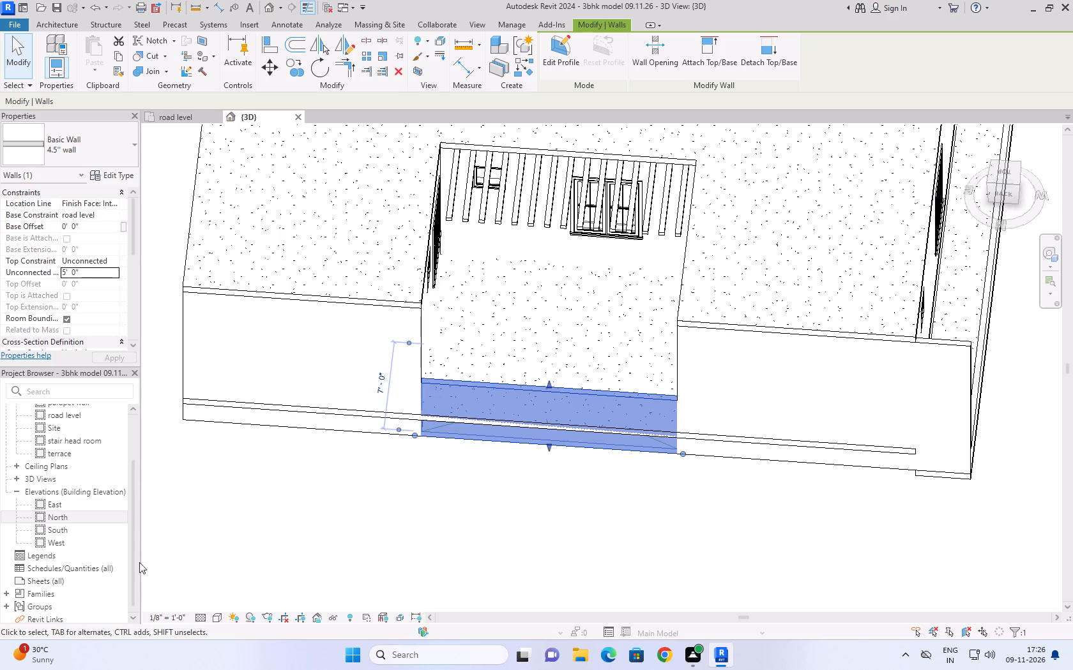
# Set the 3D view's visual style to Realistic.
pyautogui.scroll(-2, 181, 481)
pyautogui.click(223, 509)
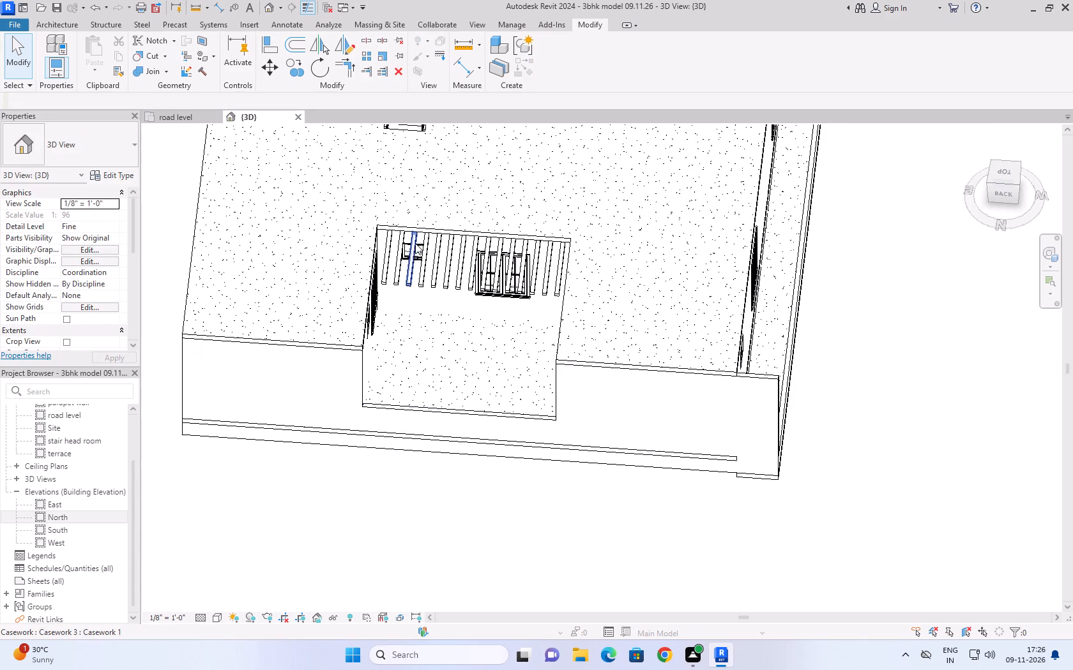
pyautogui.click(217, 616)
pyautogui.click(225, 600)
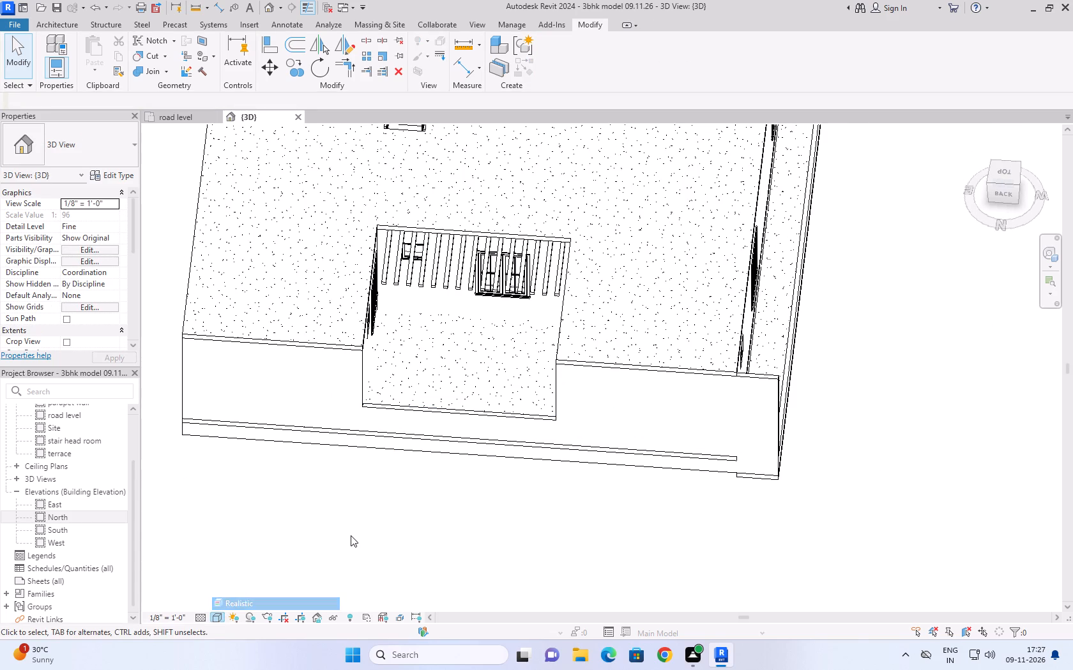
pyautogui.click(177, 118)
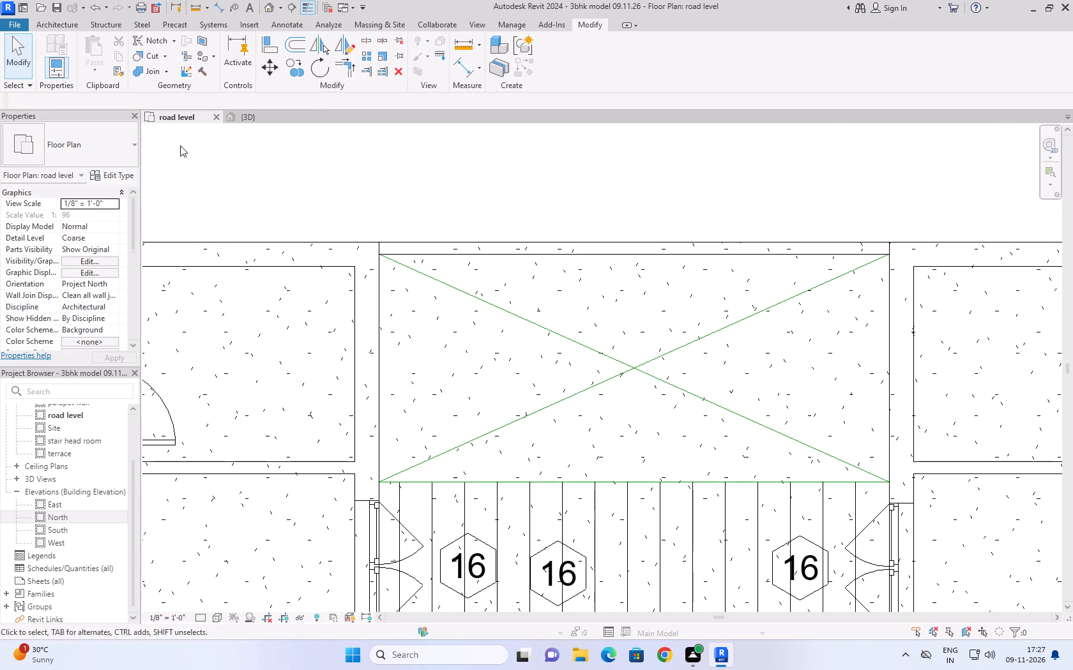
pyautogui.click(238, 119)
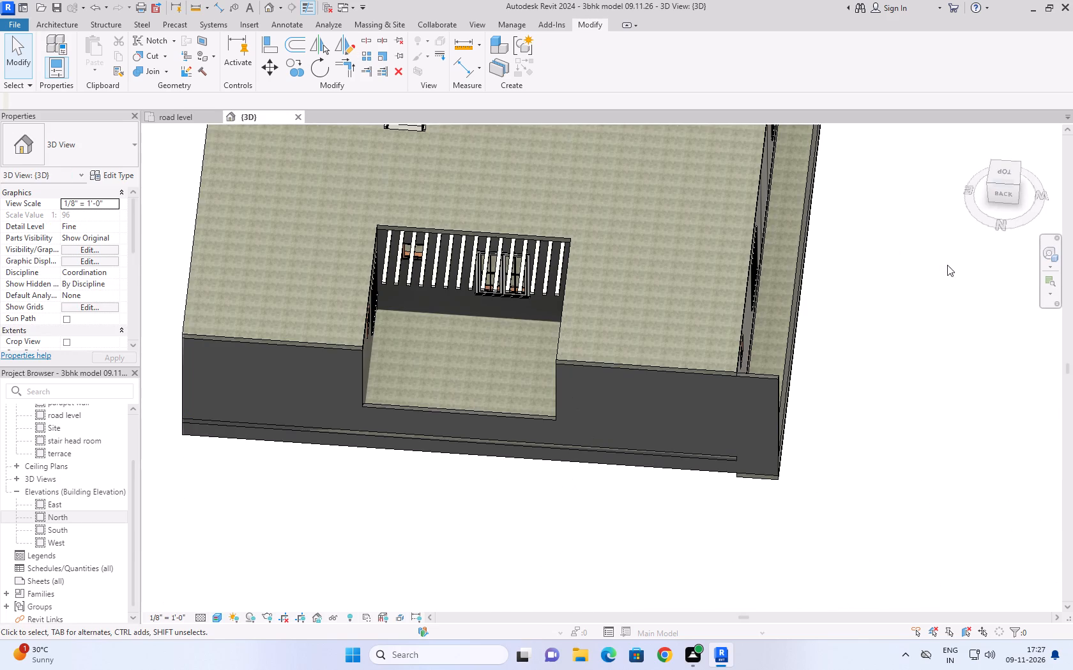
# Examine the whole house in 3D from the home view around to the rear, focusing on the slatted area's opening and low north wall.
pyautogui.click(973, 138)
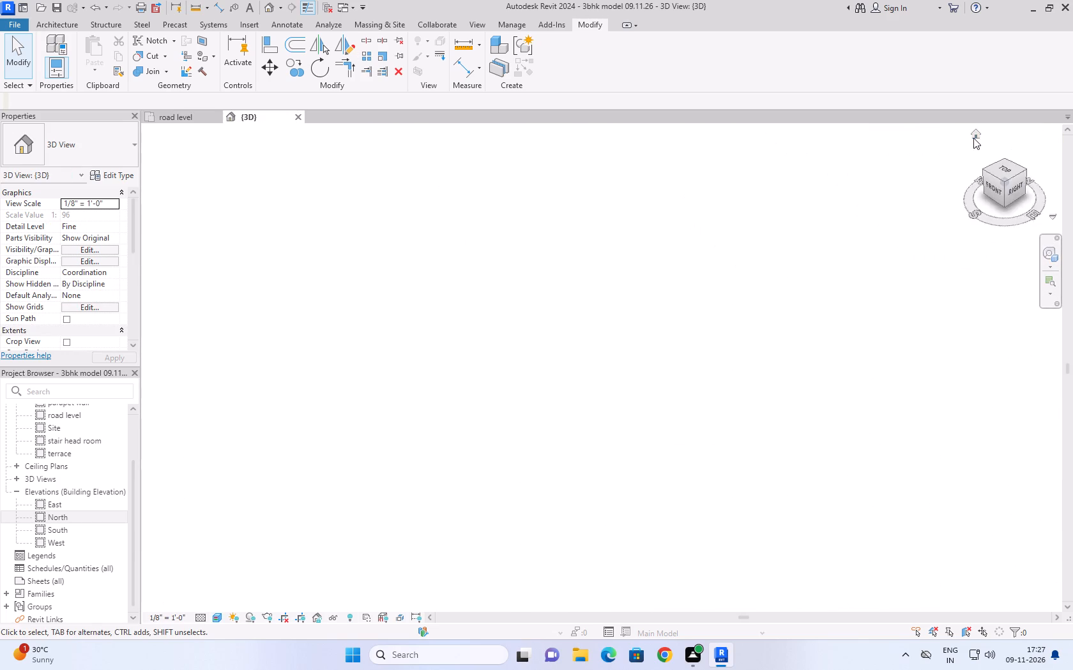
pyautogui.scroll(2, 883, 452)
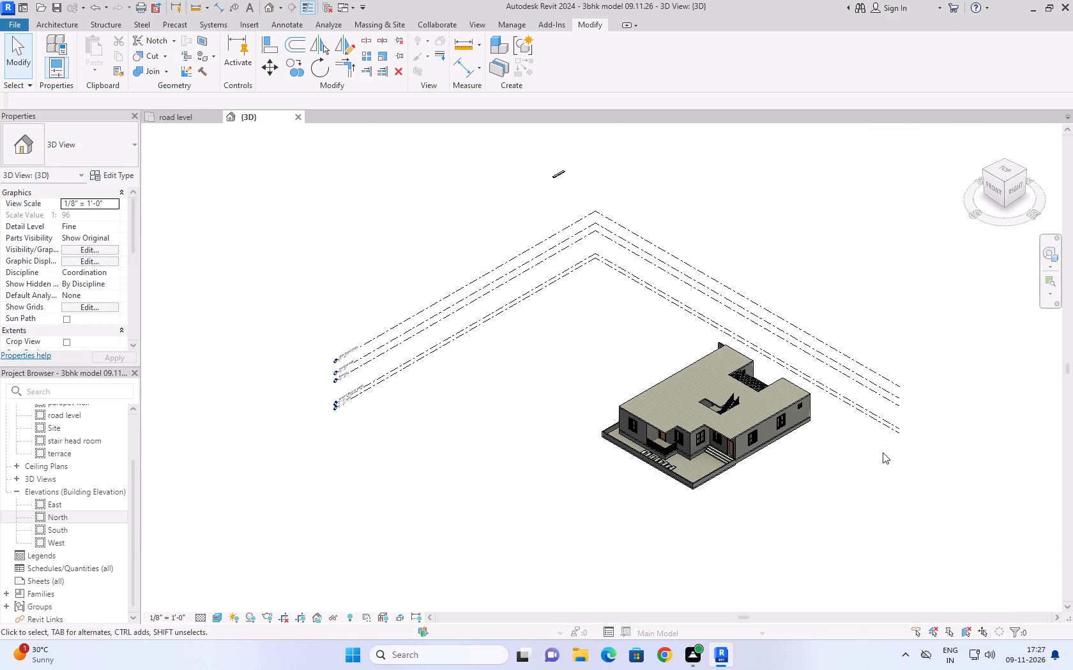
pyautogui.scroll(5, 883, 452)
pyautogui.keyDown('shift'); pyautogui.moveTo(827, 336); pyautogui.dragTo(699, 354, button='middle'); pyautogui.keyUp('shift')
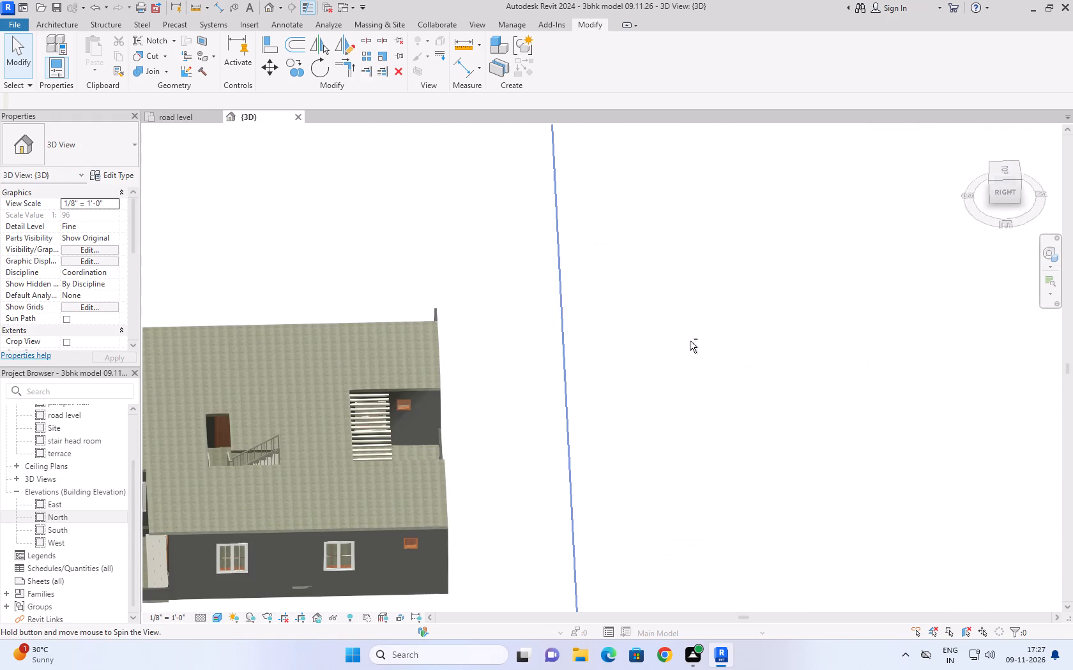
pyautogui.scroll(-5, 696, 320)
pyautogui.keyDown('shift'); pyautogui.moveTo(717, 325); pyautogui.dragTo(543, 309, button='middle'); pyautogui.keyUp('shift')
pyautogui.keyDown('shift'); pyautogui.scroll(-1, 707, 349); pyautogui.keyUp('shift')
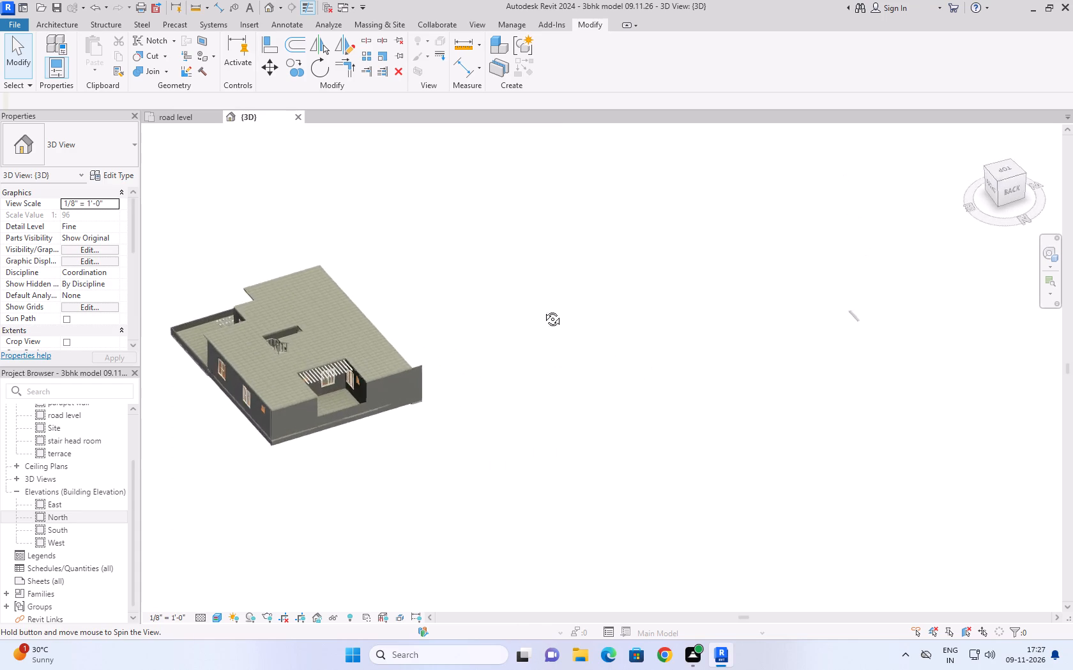
pyautogui.keyDown('shift'); pyautogui.moveTo(543, 309); pyautogui.dragTo(527, 322, button='middle'); pyautogui.keyUp('shift')
pyautogui.scroll(10, 303, 408)
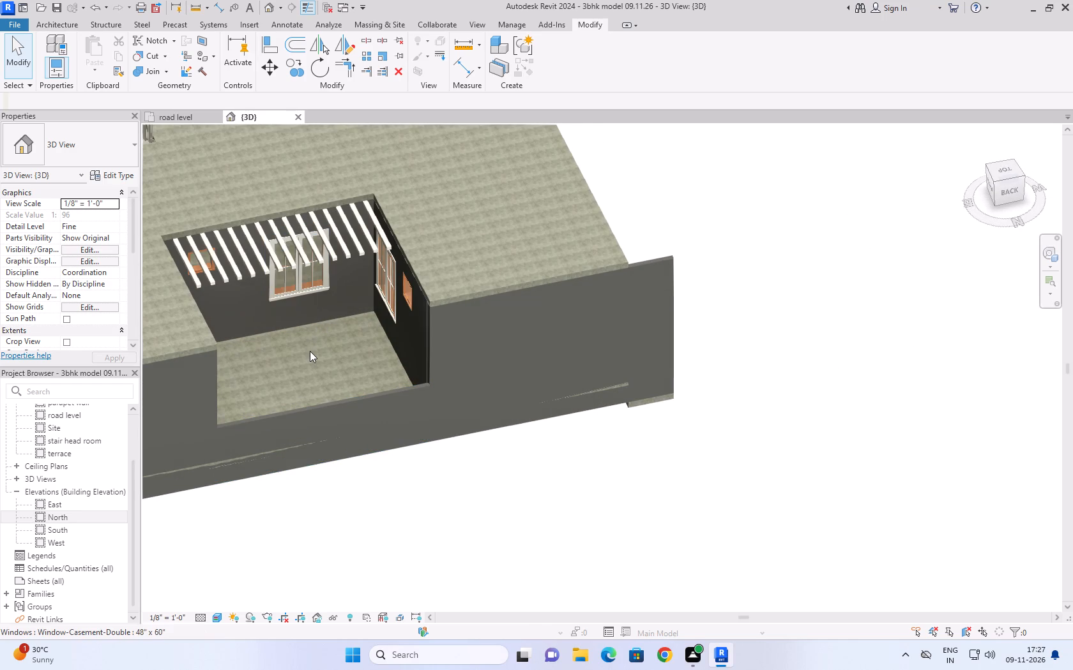
pyautogui.moveTo(326, 494); pyautogui.dragTo(479, 497, button='middle')
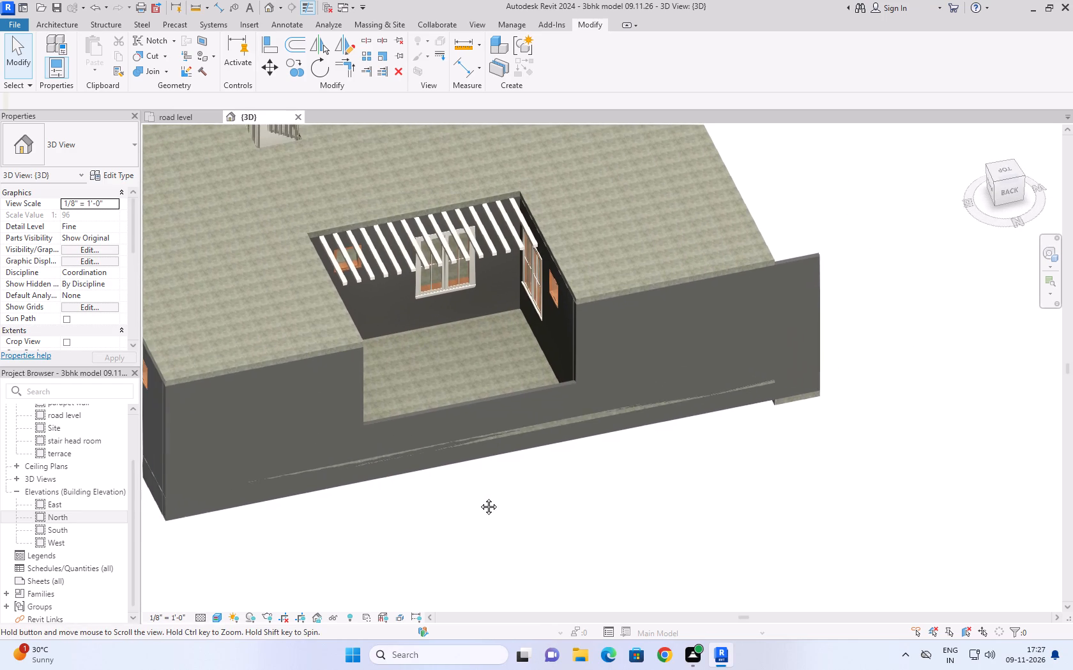
pyautogui.moveTo(479, 497); pyautogui.dragTo(517, 528, button='middle')
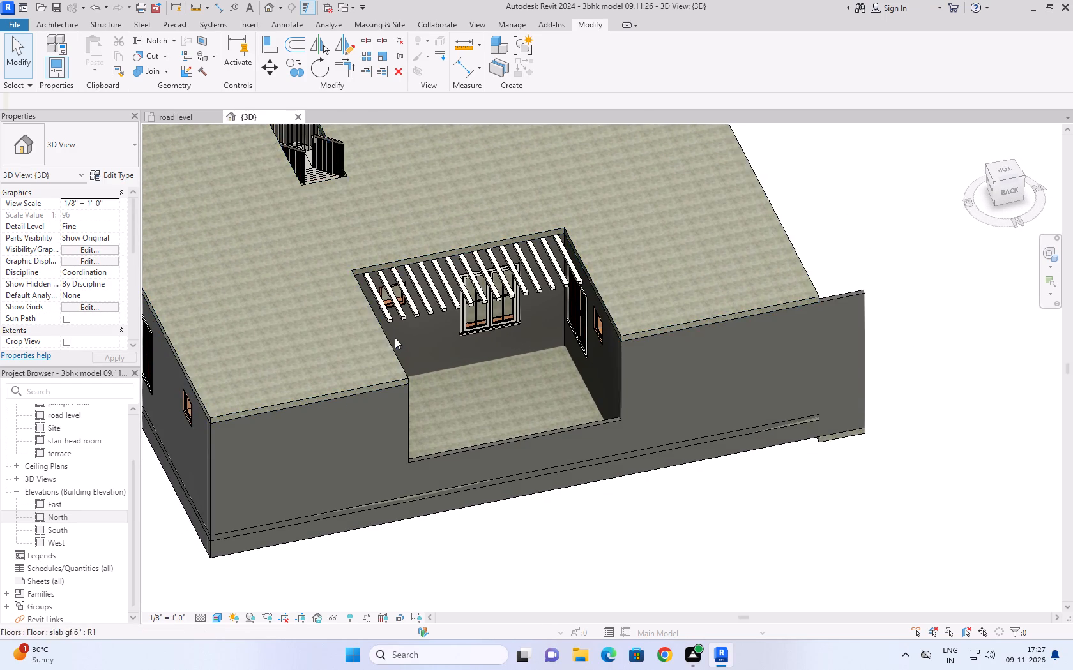
pyautogui.scroll(-5, 521, 546)
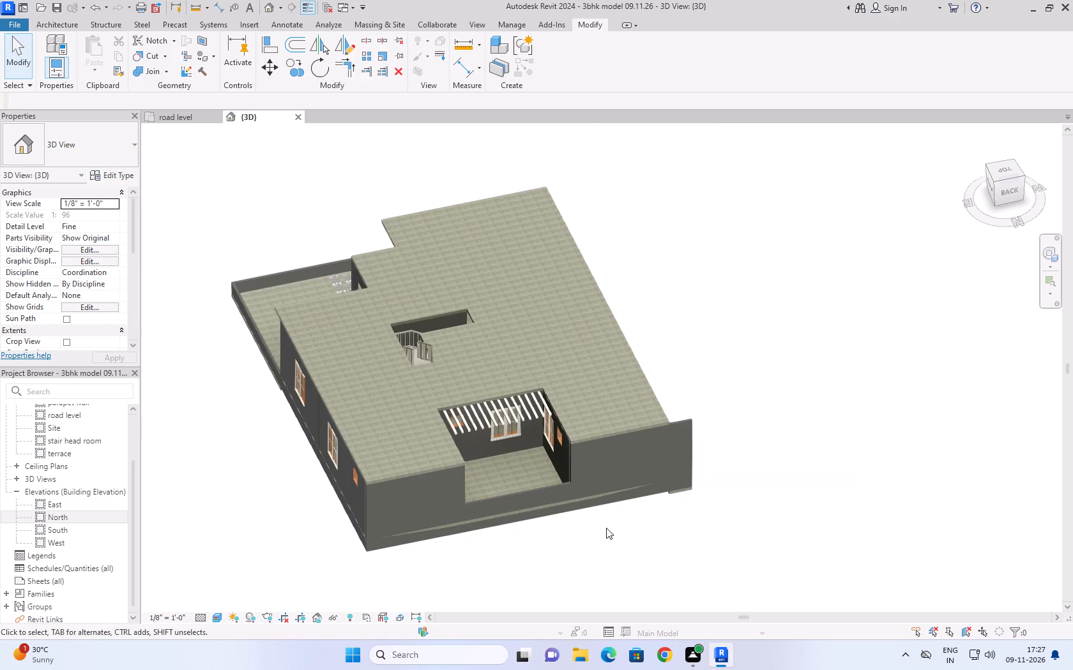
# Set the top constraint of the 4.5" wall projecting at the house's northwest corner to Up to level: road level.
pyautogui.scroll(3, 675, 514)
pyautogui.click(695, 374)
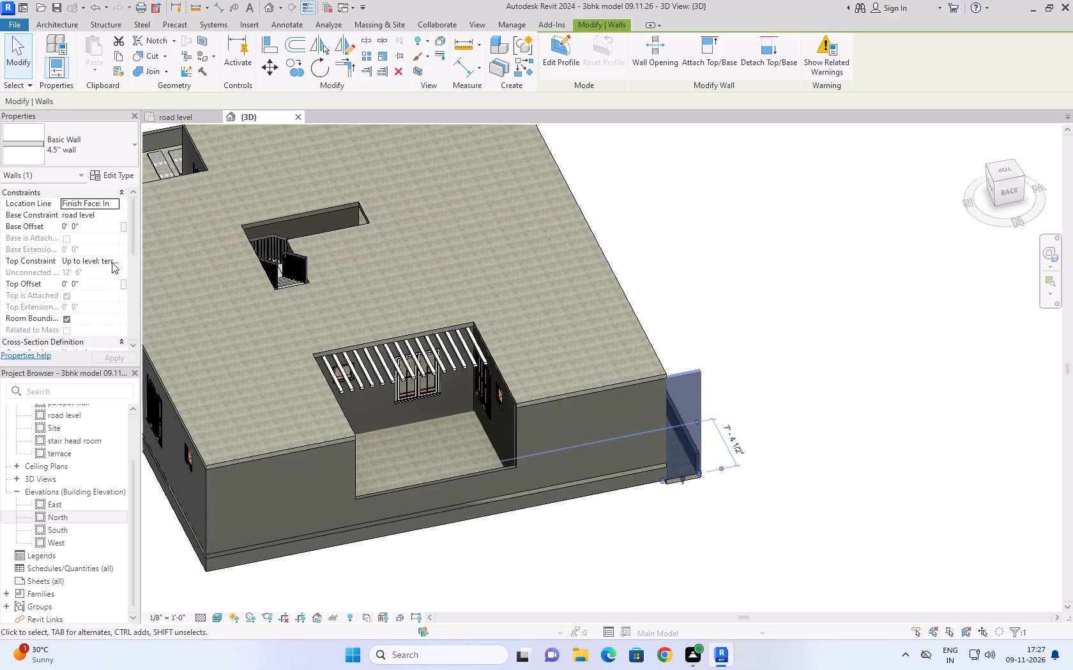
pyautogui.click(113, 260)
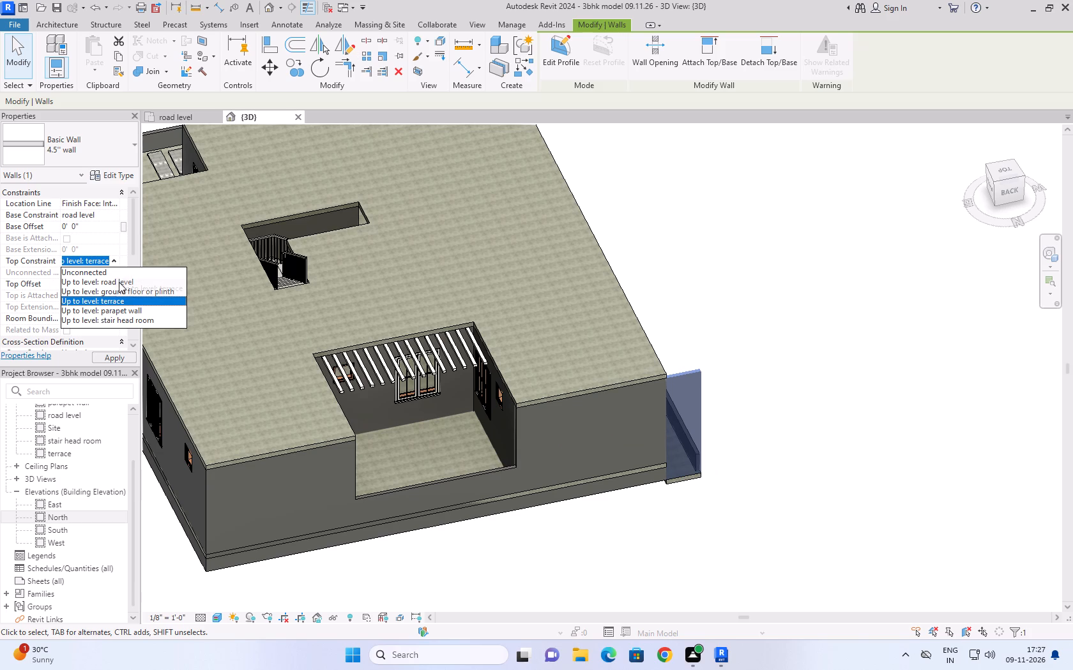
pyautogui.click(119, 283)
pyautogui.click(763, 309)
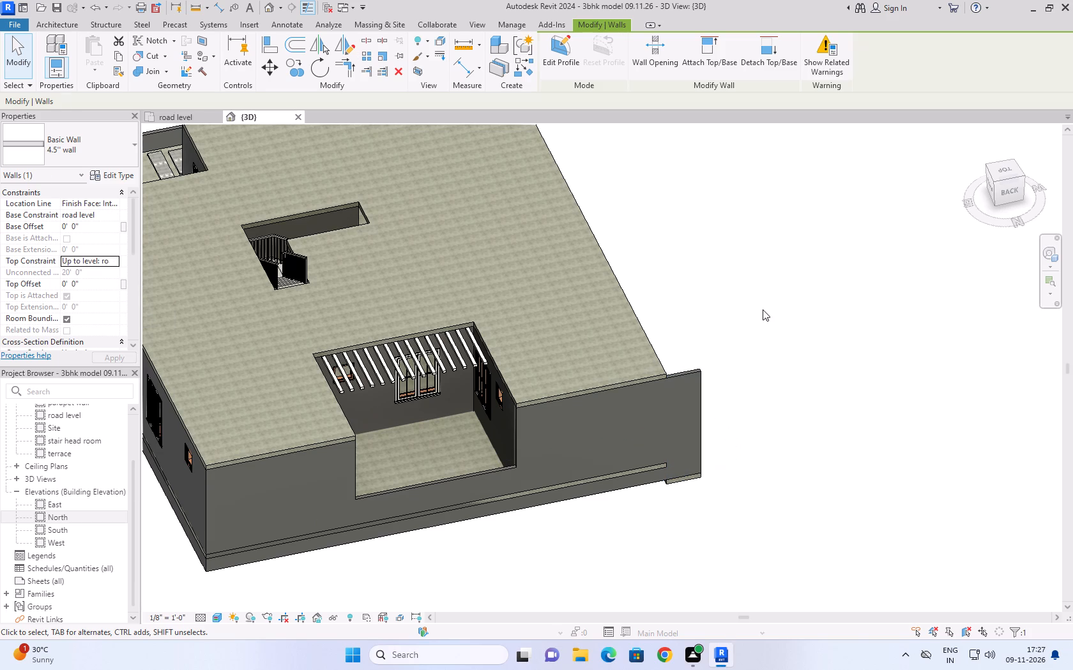
# Set the northwest corner's projecting 4.5" wall to an unconnected top with a height of 2'.
pyautogui.click(685, 375)
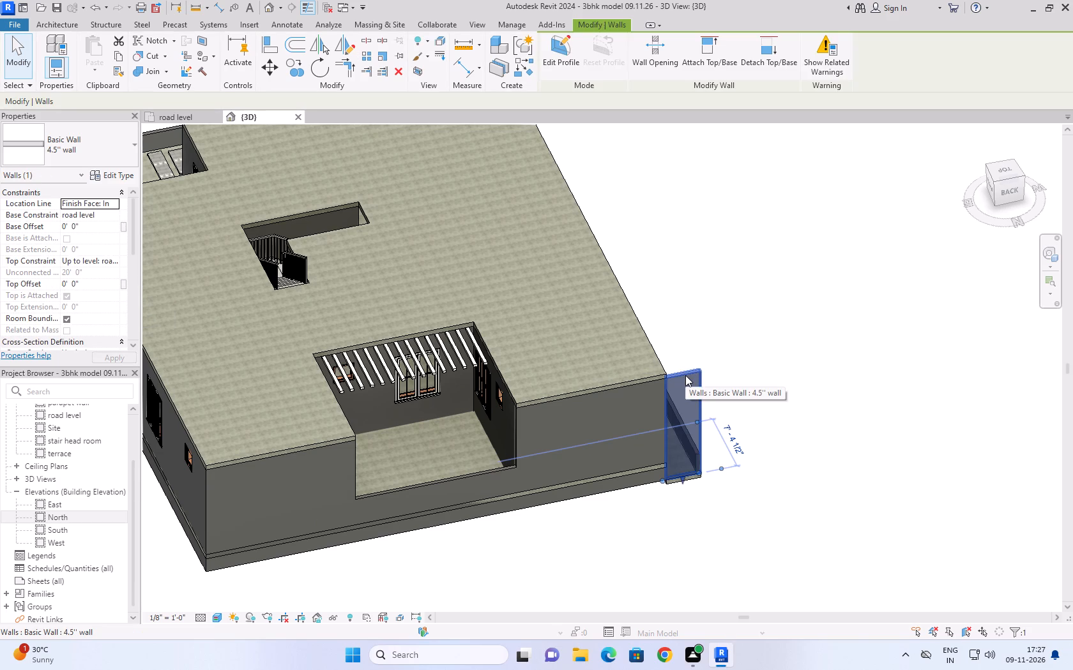
pyautogui.click(112, 263)
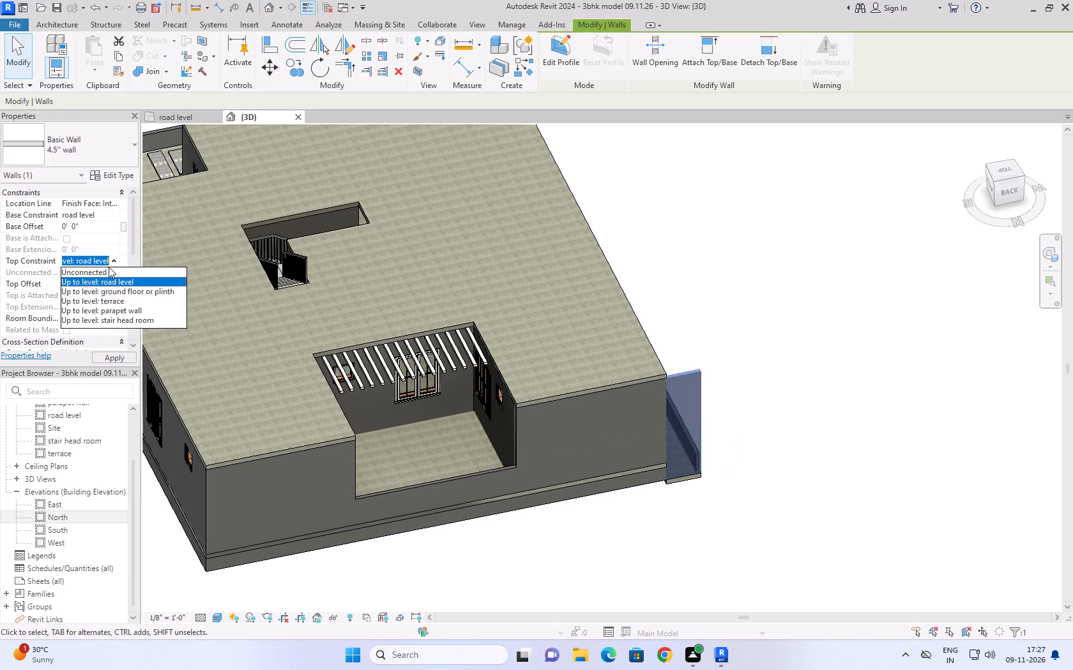
pyautogui.click(109, 267)
pyautogui.click(109, 268)
pyautogui.click(108, 271)
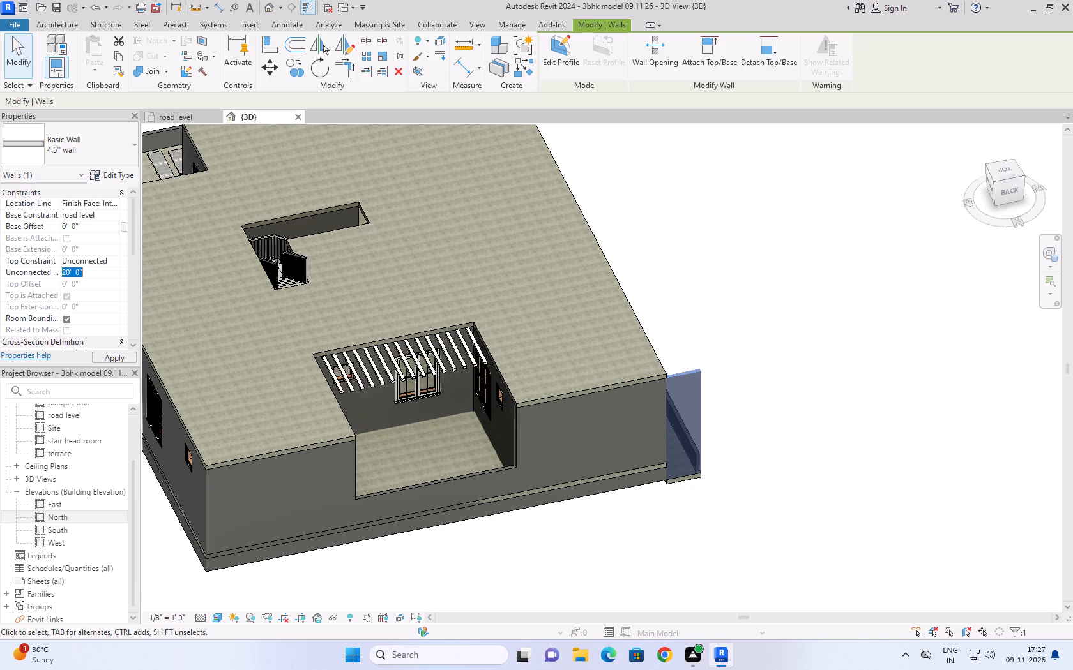
pyautogui.write("2'")
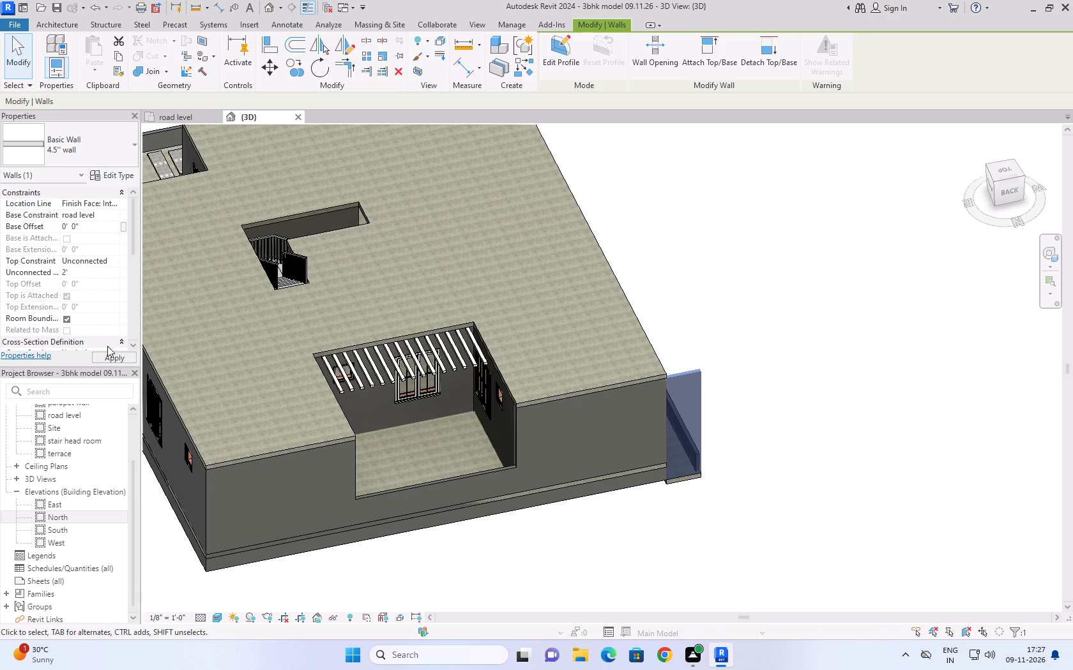
pyautogui.click(109, 352)
pyautogui.click(841, 207)
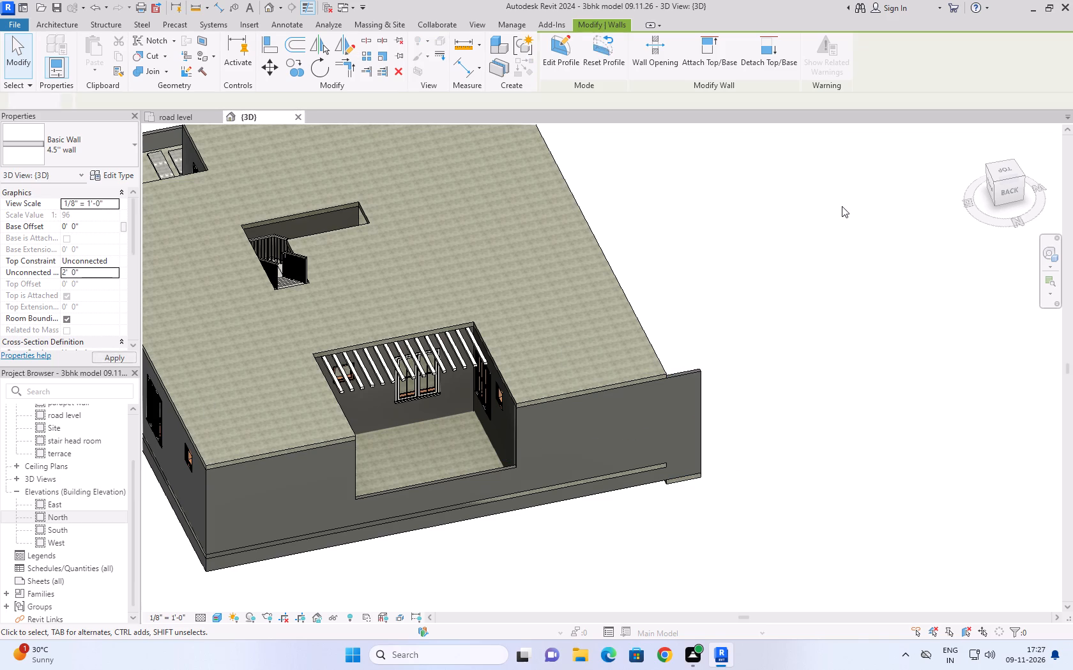
pyautogui.click(842, 206)
pyautogui.click(687, 374)
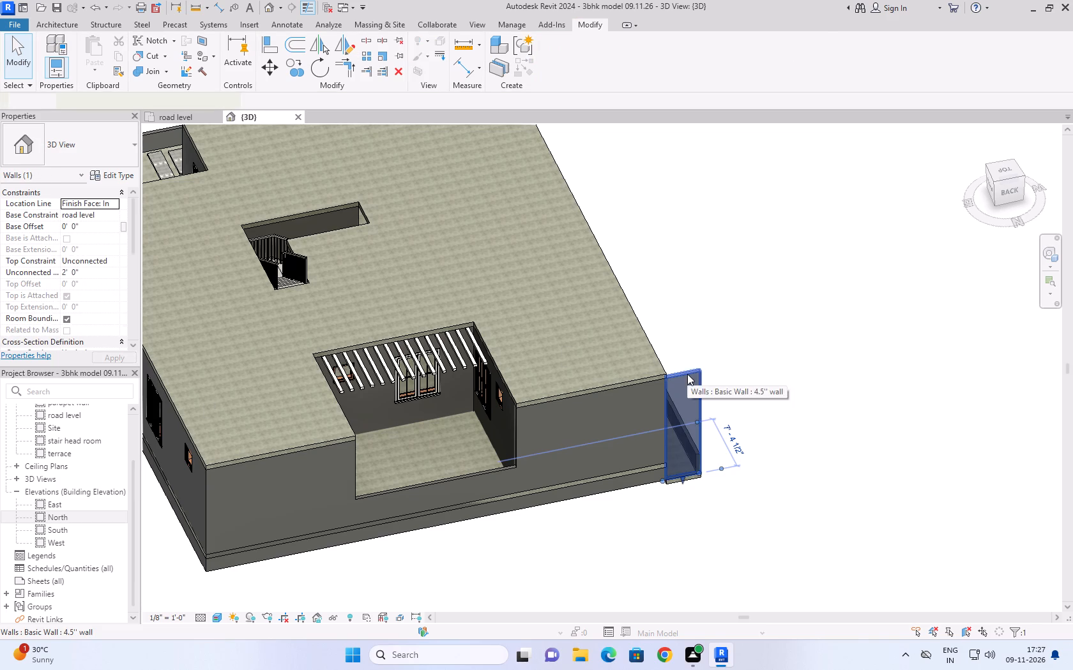
pyautogui.scroll(6, 697, 416)
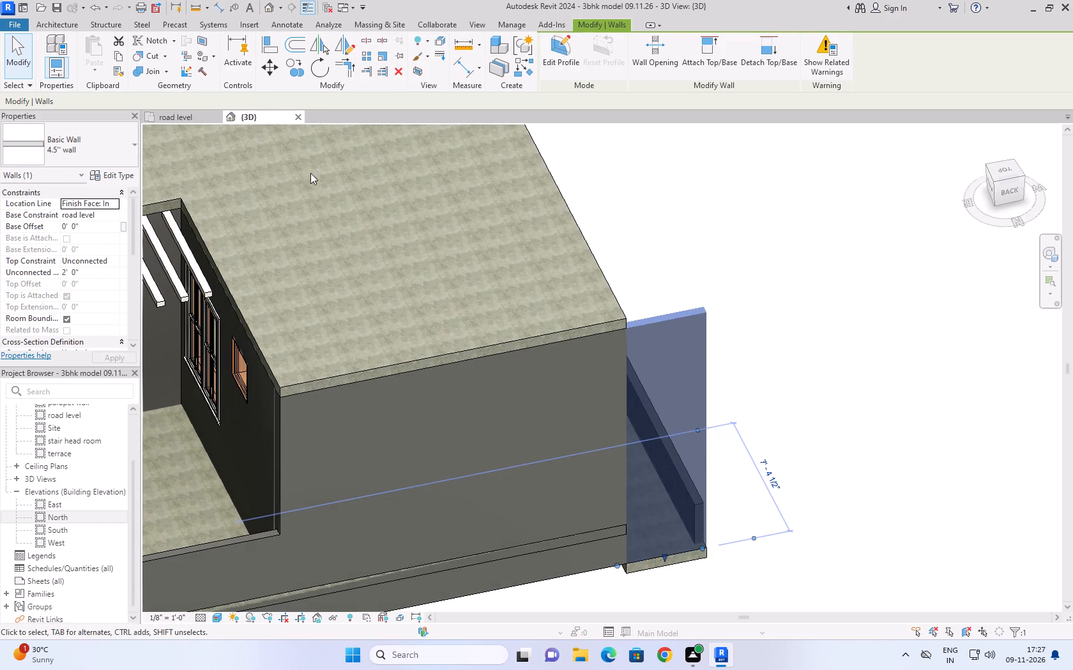
# In the road level plan, pull the east end of the northwest corner's 4.5" wall back to a length of about 2' 5".
pyautogui.click(206, 117)
pyautogui.scroll(-9, 676, 373)
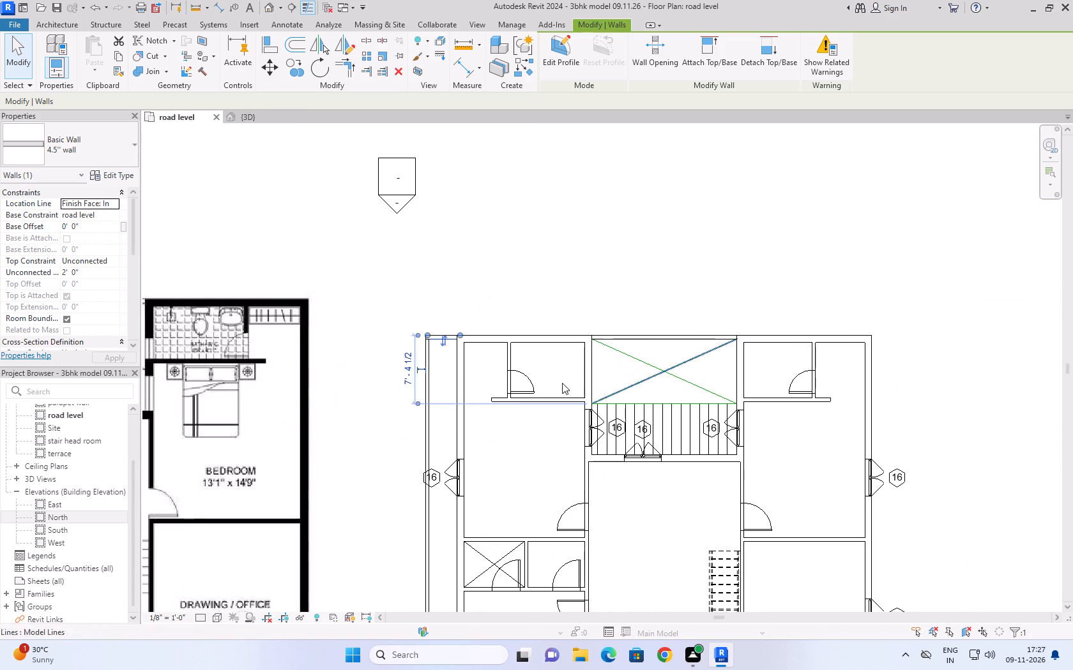
pyautogui.click(382, 337)
pyautogui.scroll(9, 431, 325)
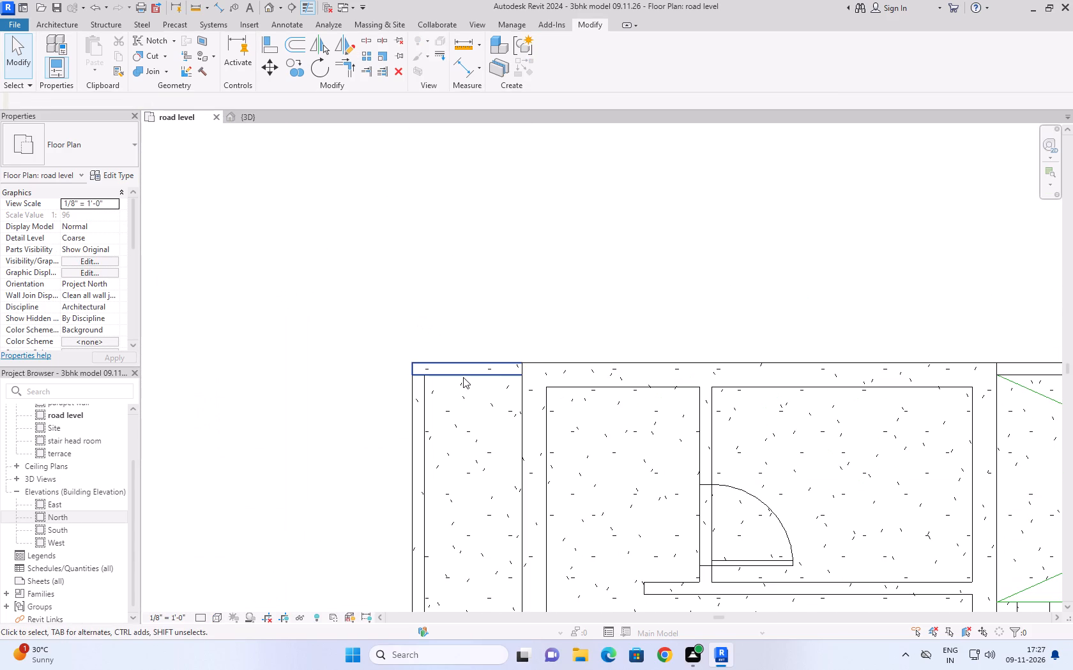
pyautogui.click(463, 377)
pyautogui.moveTo(533, 361); pyautogui.dragTo(497, 361)
pyautogui.click(556, 279)
pyautogui.click(494, 370)
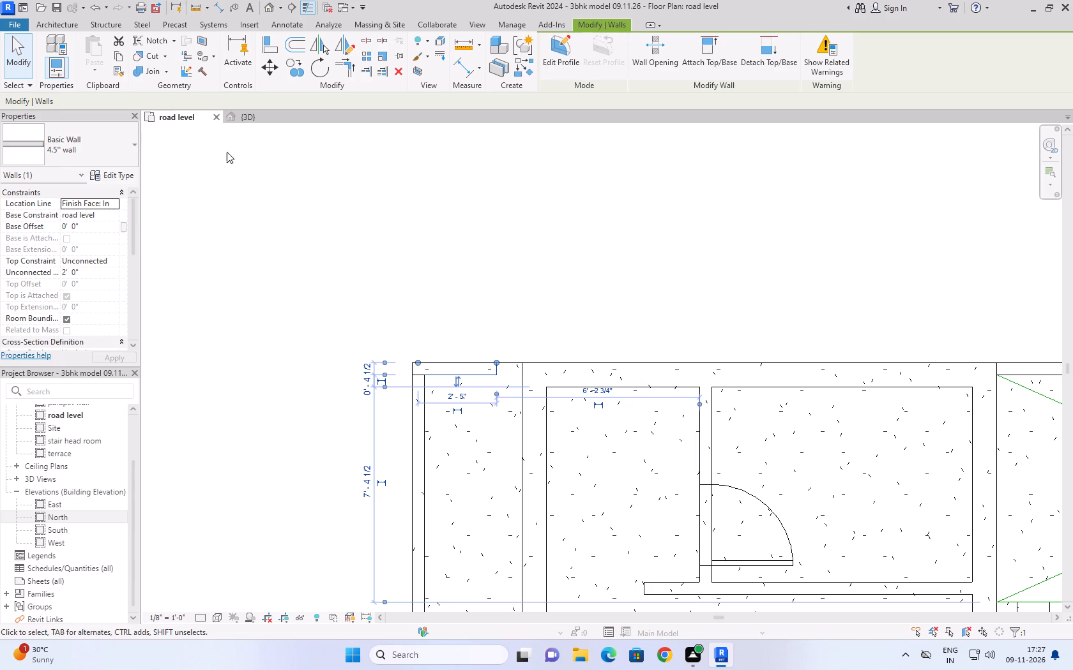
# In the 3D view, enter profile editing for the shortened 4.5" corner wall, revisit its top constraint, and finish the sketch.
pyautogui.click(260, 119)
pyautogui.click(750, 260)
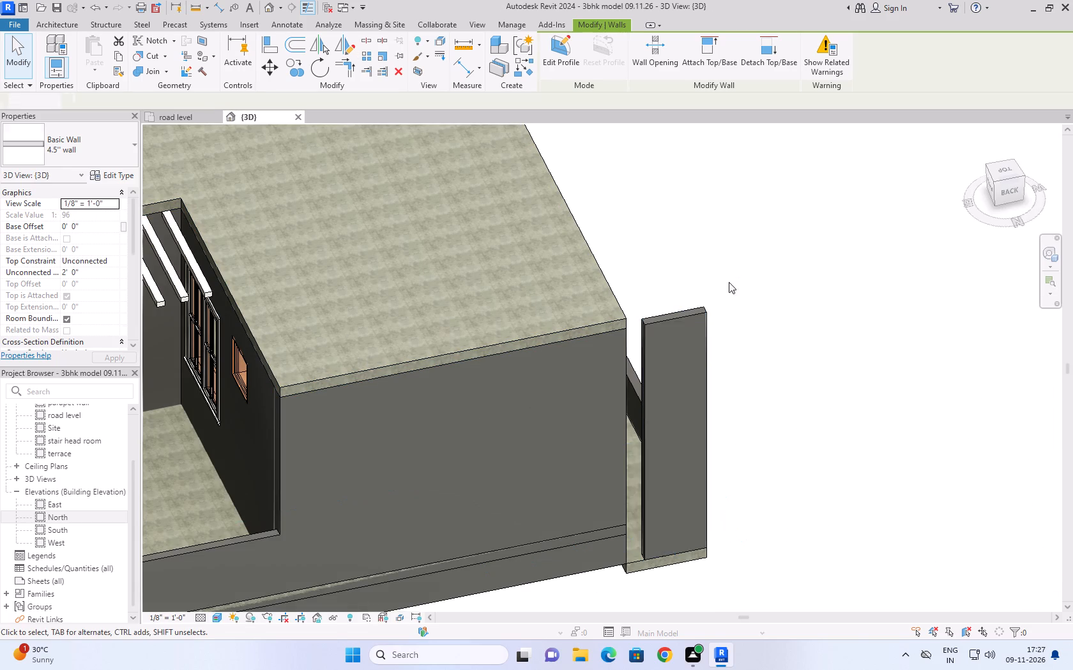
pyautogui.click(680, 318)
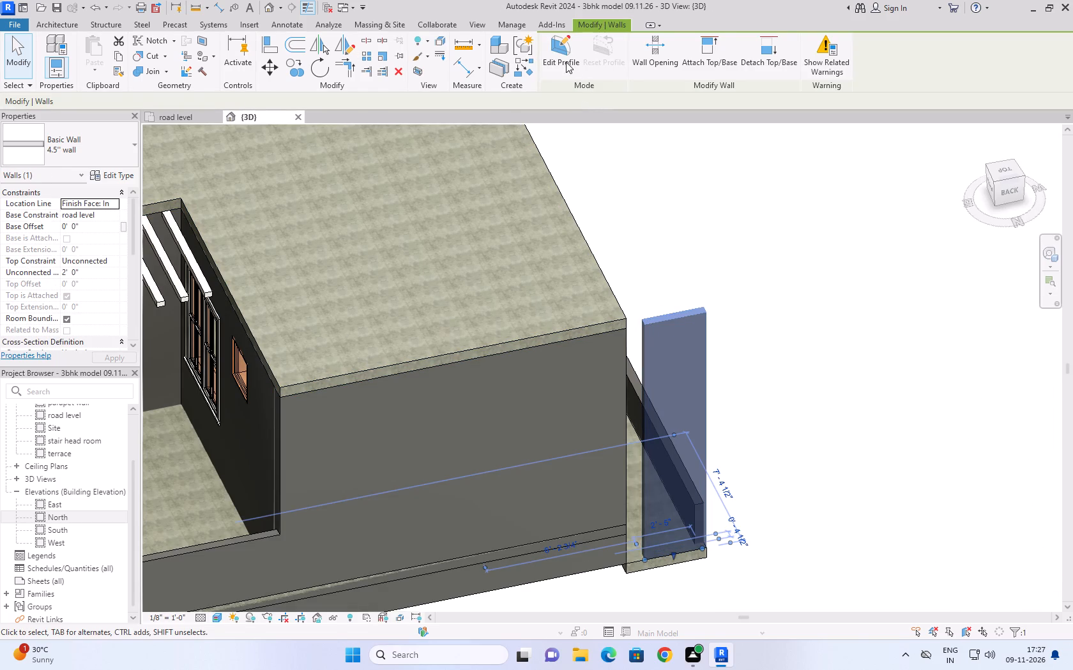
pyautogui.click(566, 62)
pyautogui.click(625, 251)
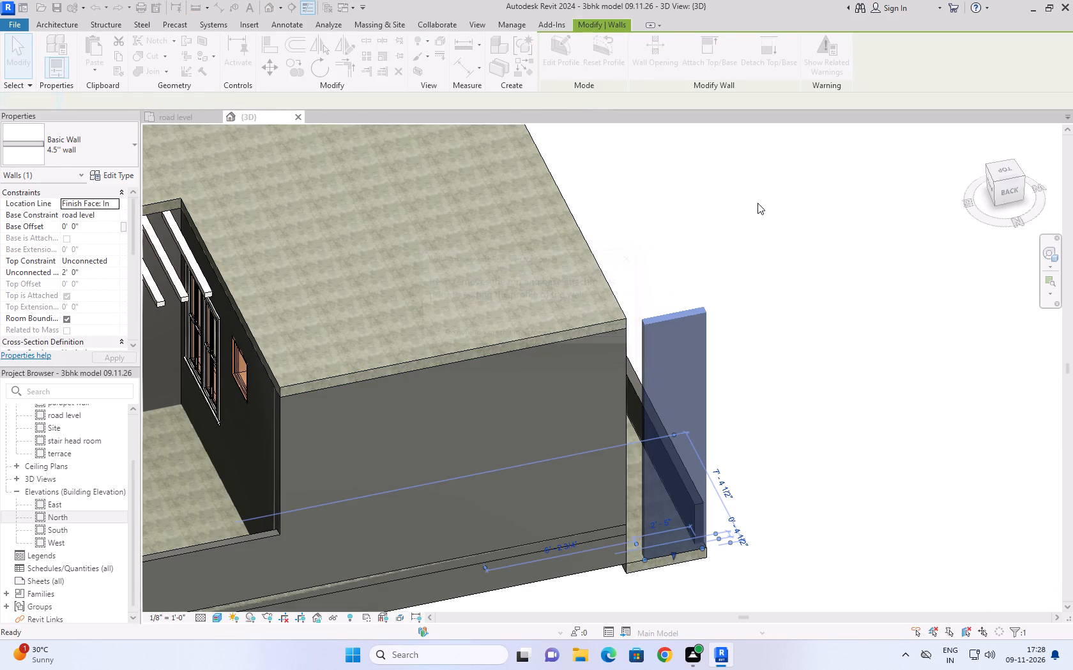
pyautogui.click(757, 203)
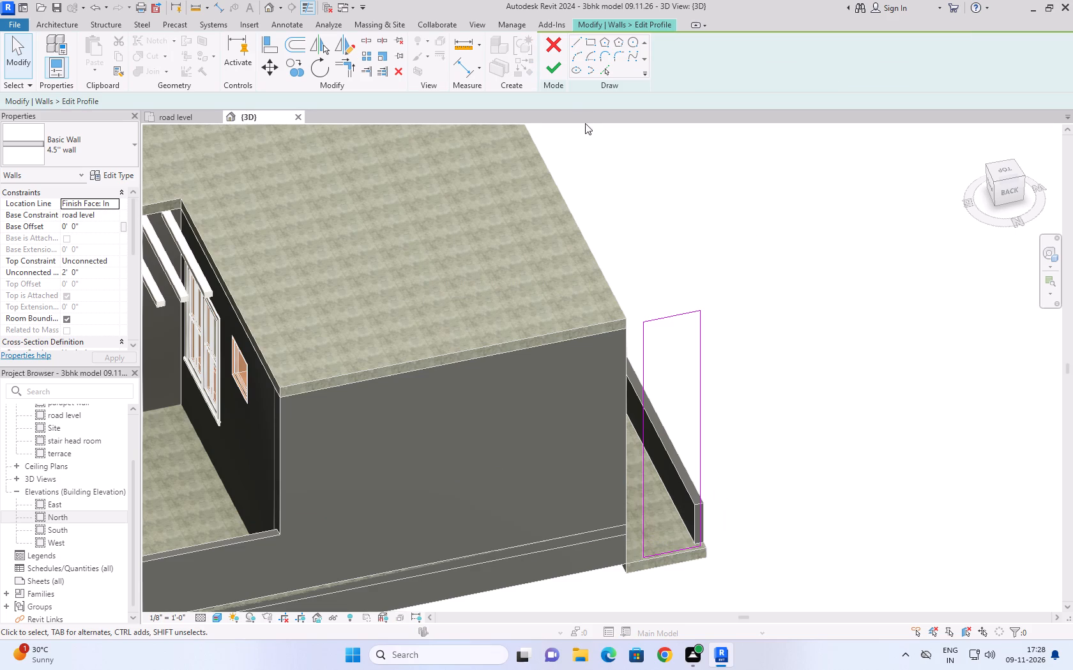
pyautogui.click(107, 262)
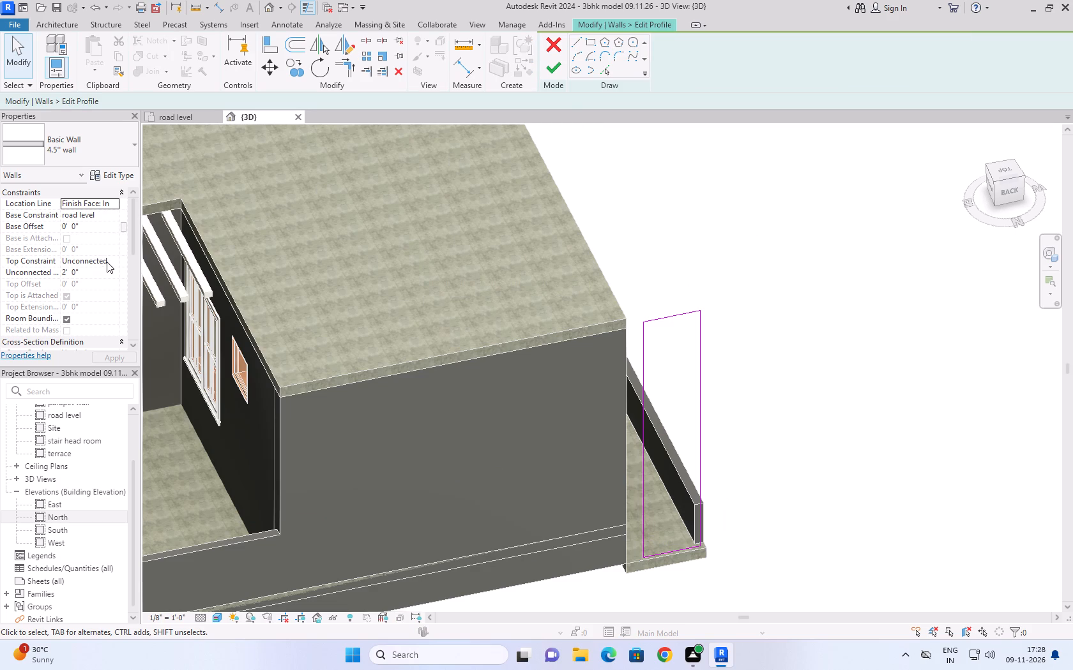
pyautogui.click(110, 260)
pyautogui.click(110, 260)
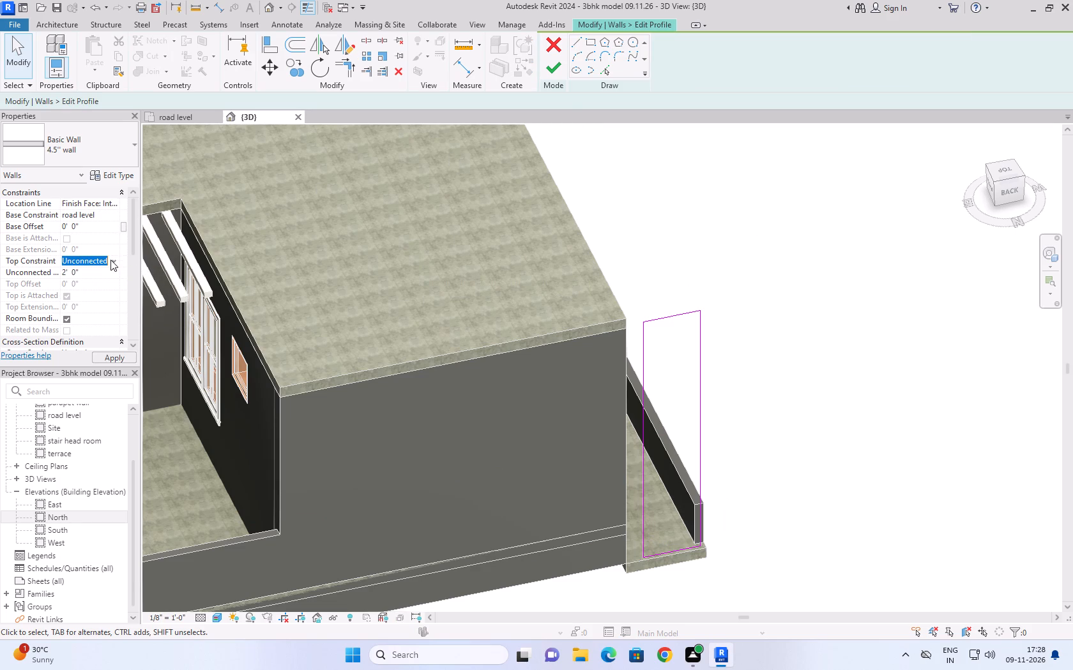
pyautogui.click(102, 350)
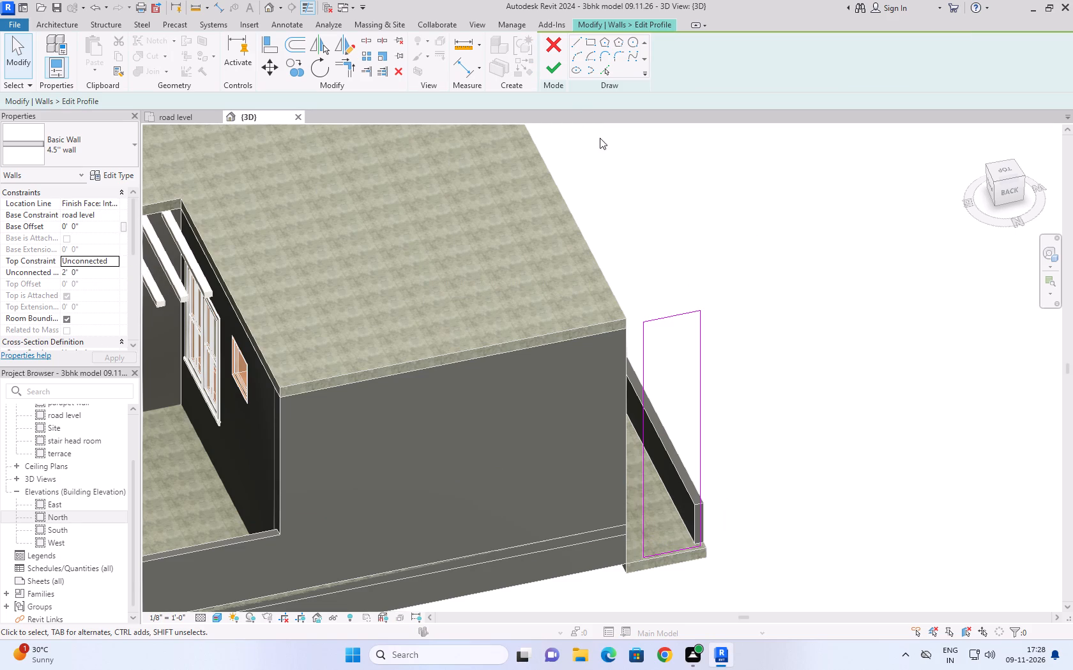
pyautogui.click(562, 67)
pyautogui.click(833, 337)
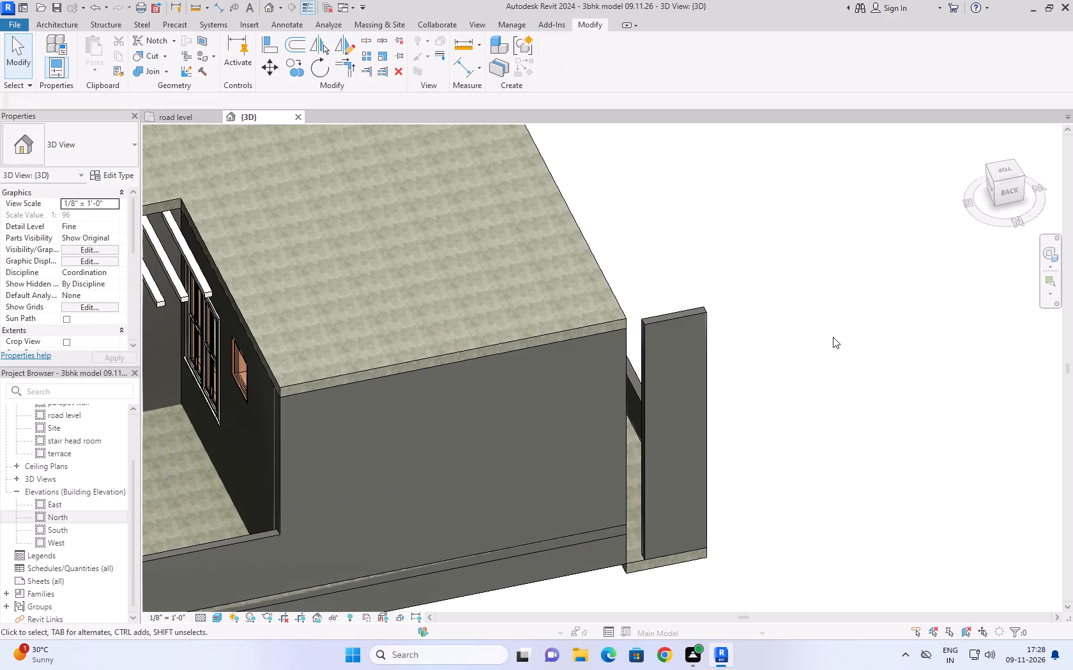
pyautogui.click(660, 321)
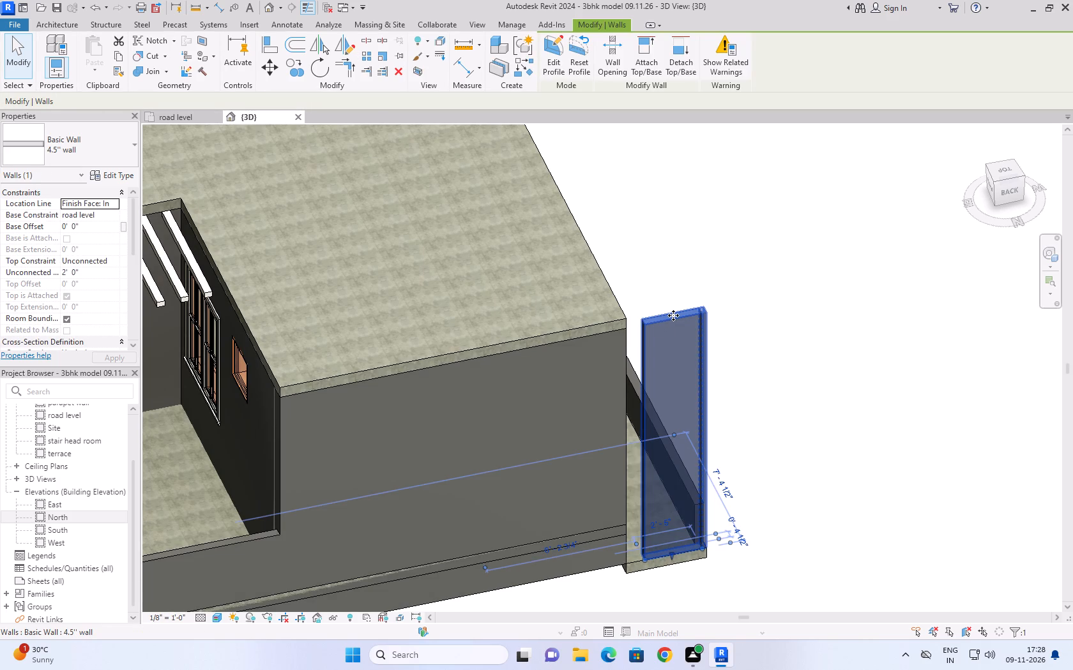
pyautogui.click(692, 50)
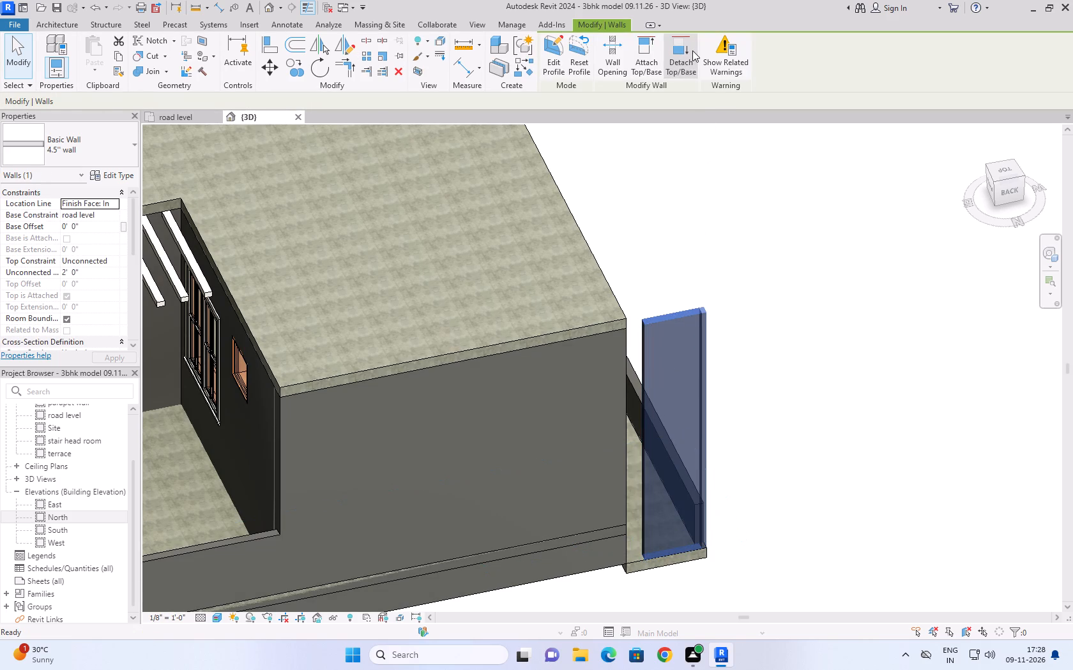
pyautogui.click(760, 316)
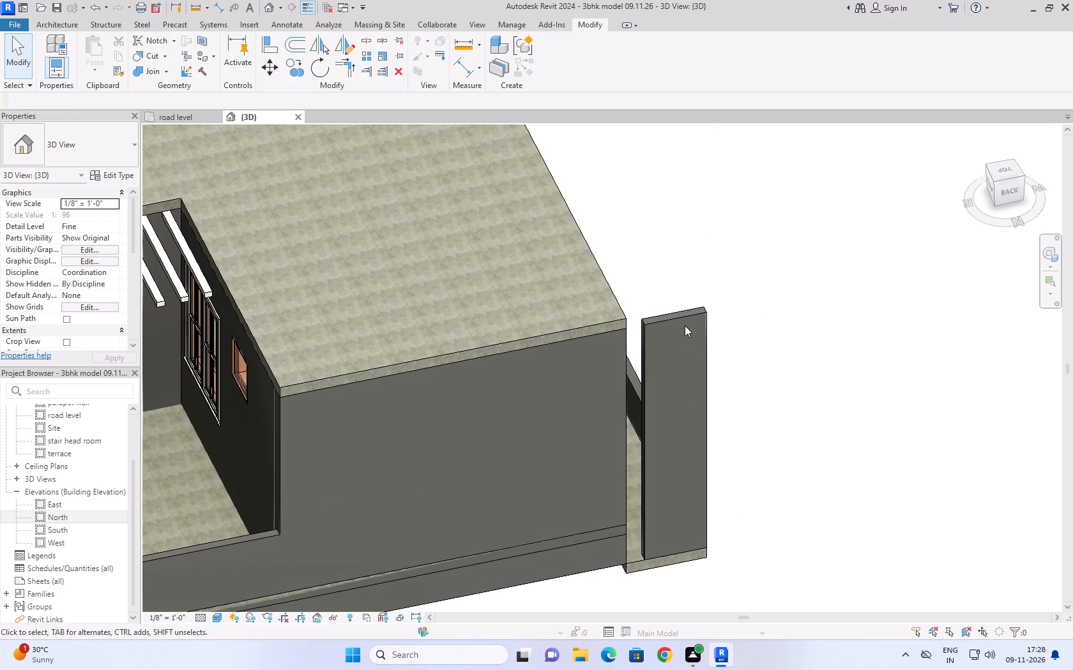
# Delete the tall 4.5" wall standing at the end of the northwest side passage.
pyautogui.click(689, 318)
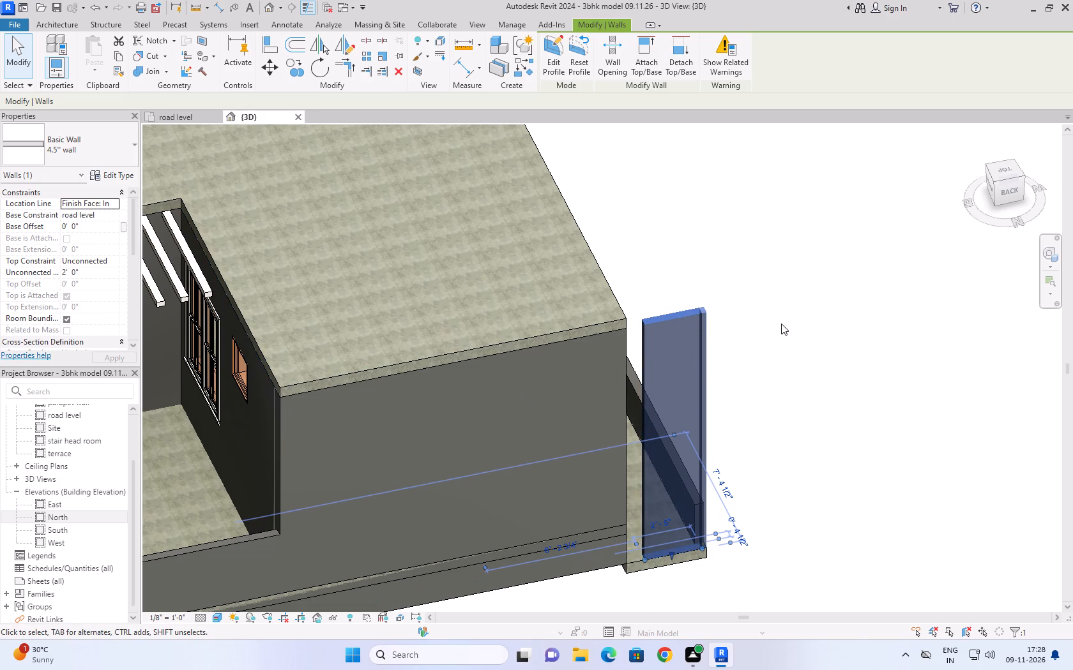
pyautogui.press('Delete')
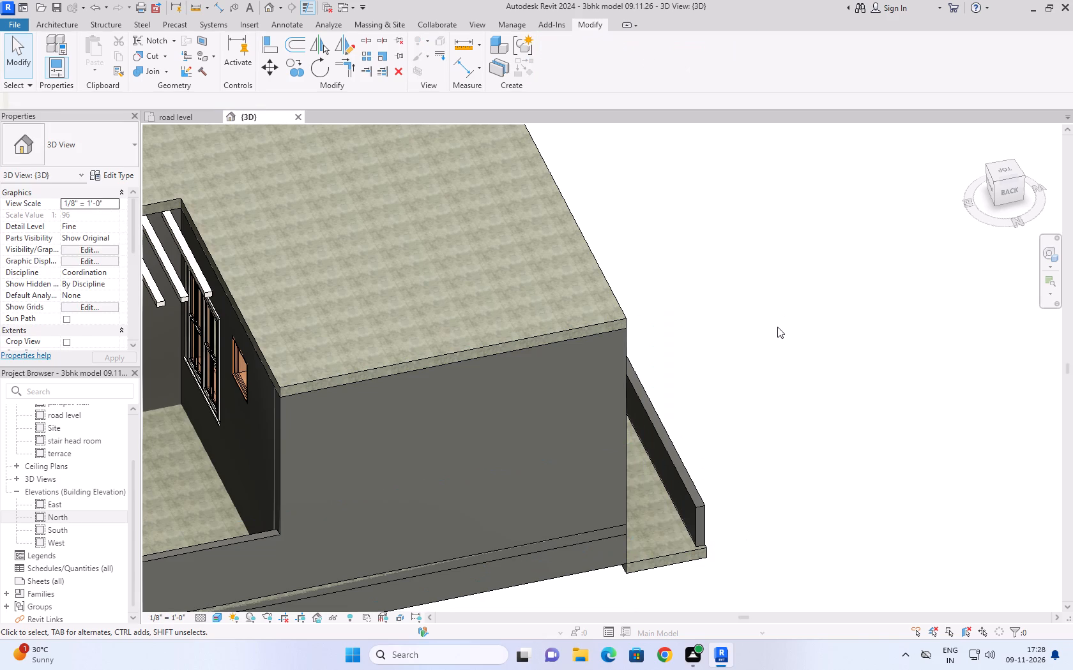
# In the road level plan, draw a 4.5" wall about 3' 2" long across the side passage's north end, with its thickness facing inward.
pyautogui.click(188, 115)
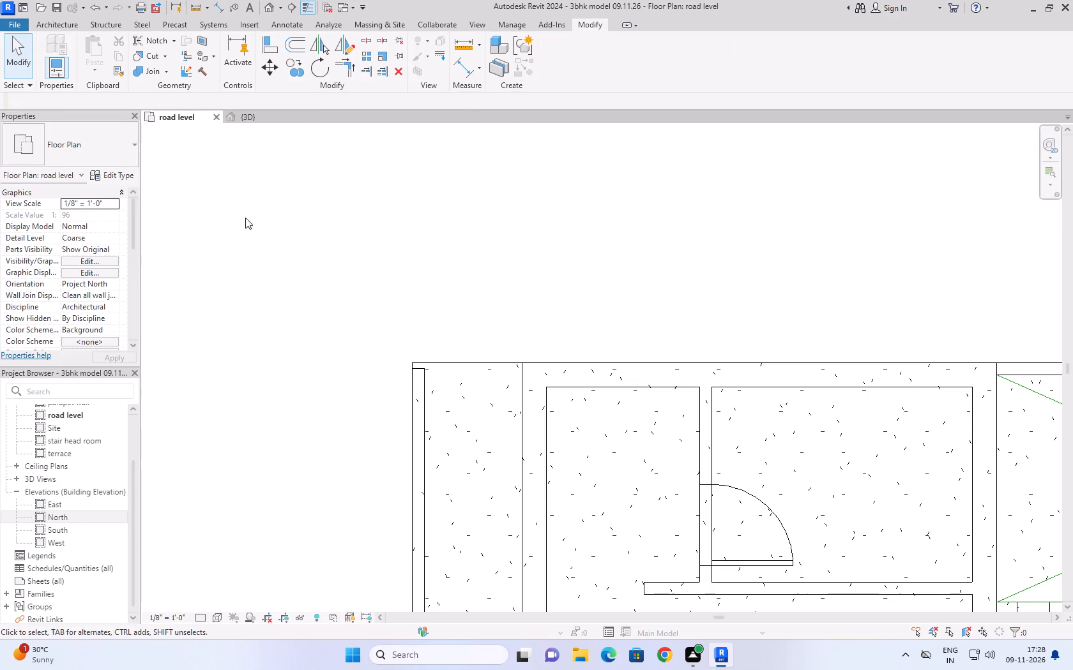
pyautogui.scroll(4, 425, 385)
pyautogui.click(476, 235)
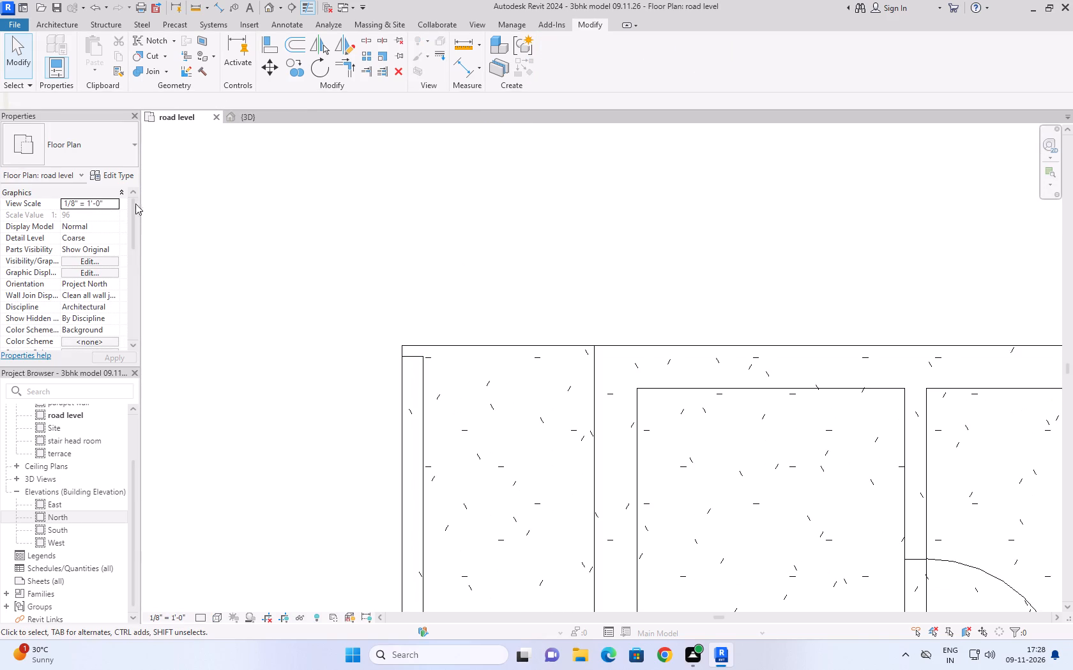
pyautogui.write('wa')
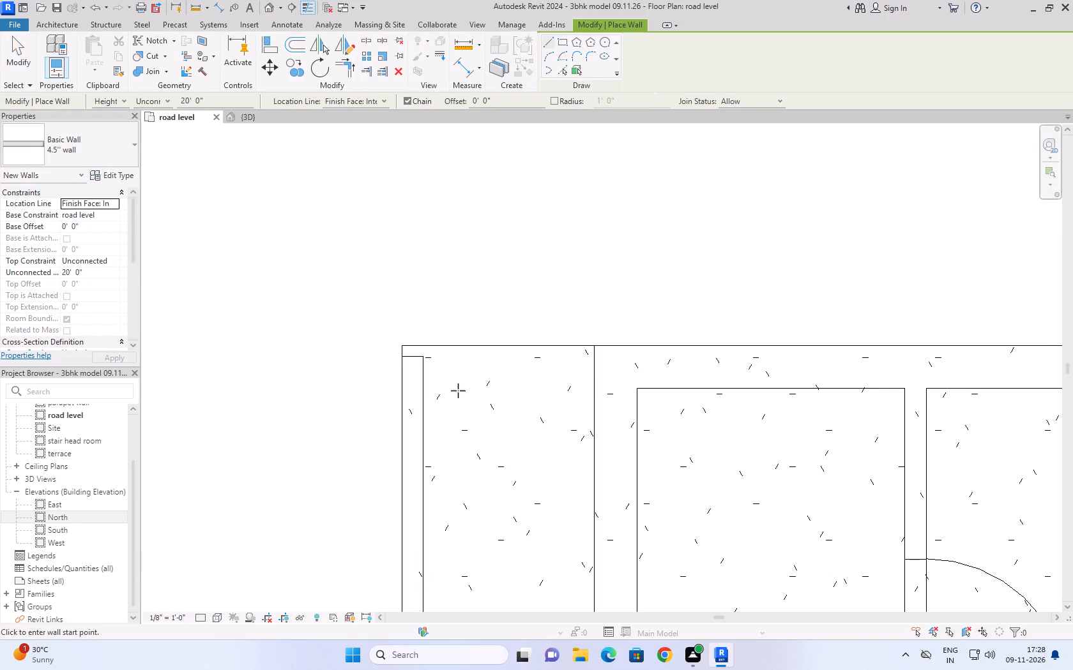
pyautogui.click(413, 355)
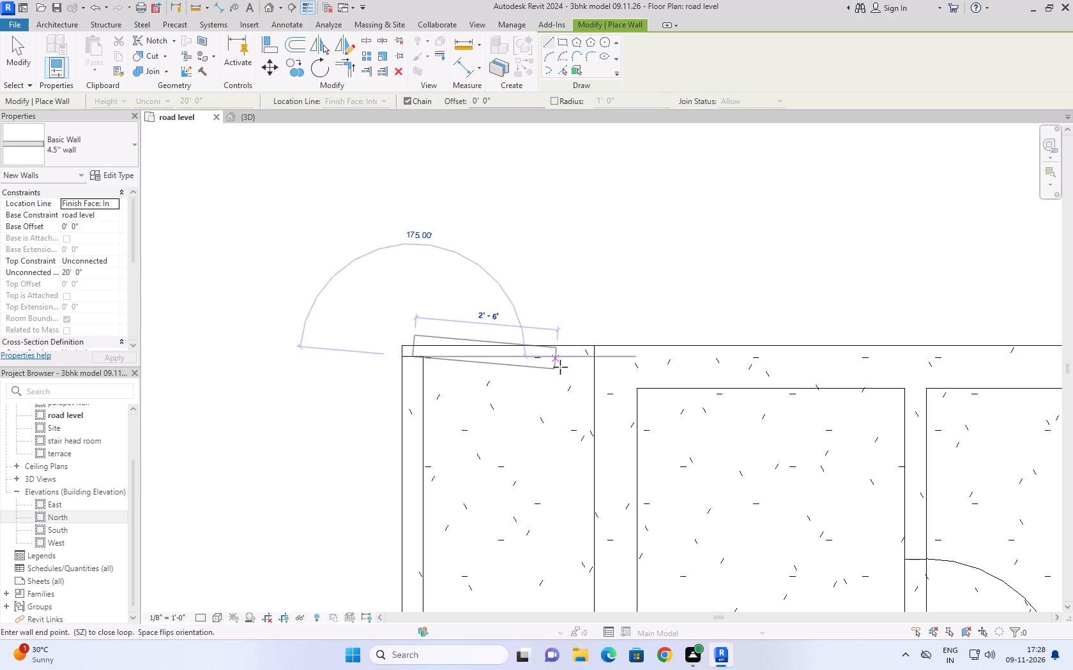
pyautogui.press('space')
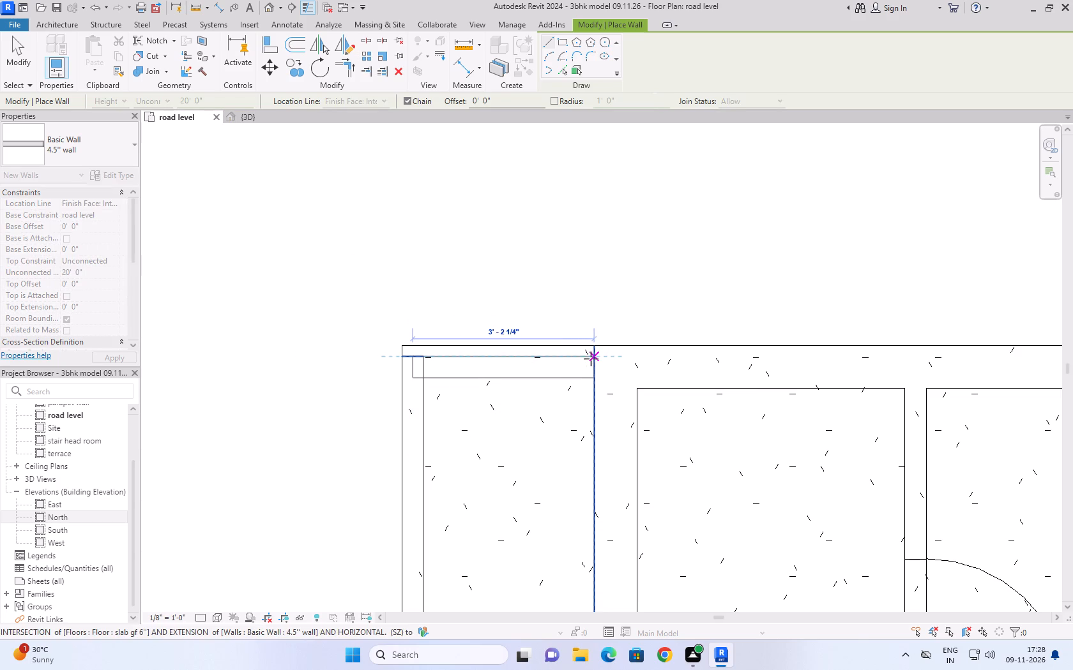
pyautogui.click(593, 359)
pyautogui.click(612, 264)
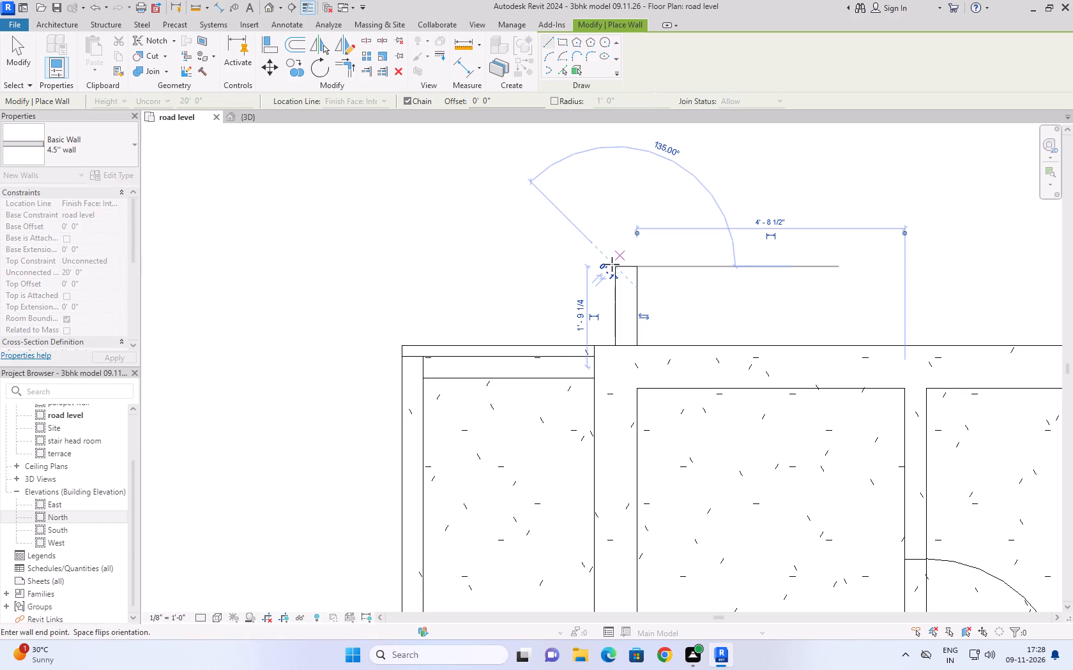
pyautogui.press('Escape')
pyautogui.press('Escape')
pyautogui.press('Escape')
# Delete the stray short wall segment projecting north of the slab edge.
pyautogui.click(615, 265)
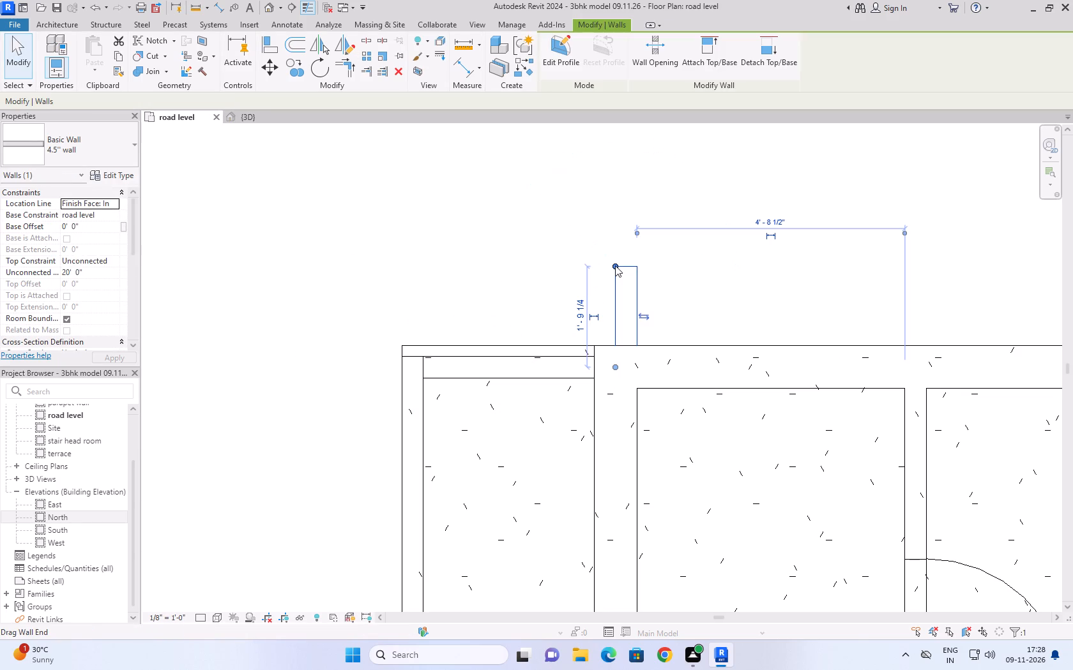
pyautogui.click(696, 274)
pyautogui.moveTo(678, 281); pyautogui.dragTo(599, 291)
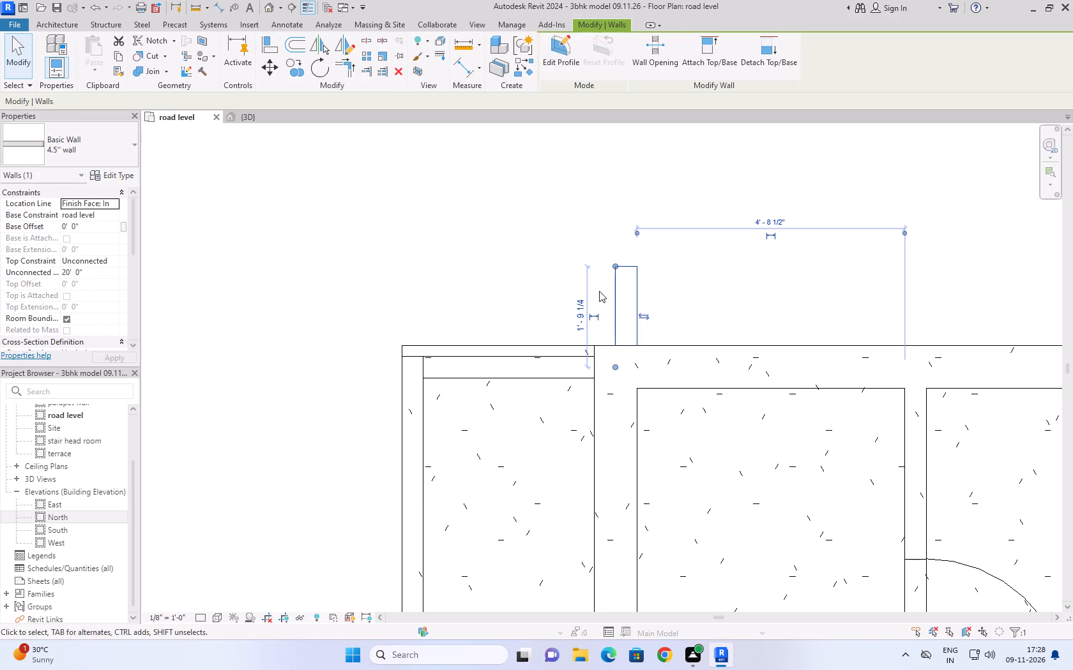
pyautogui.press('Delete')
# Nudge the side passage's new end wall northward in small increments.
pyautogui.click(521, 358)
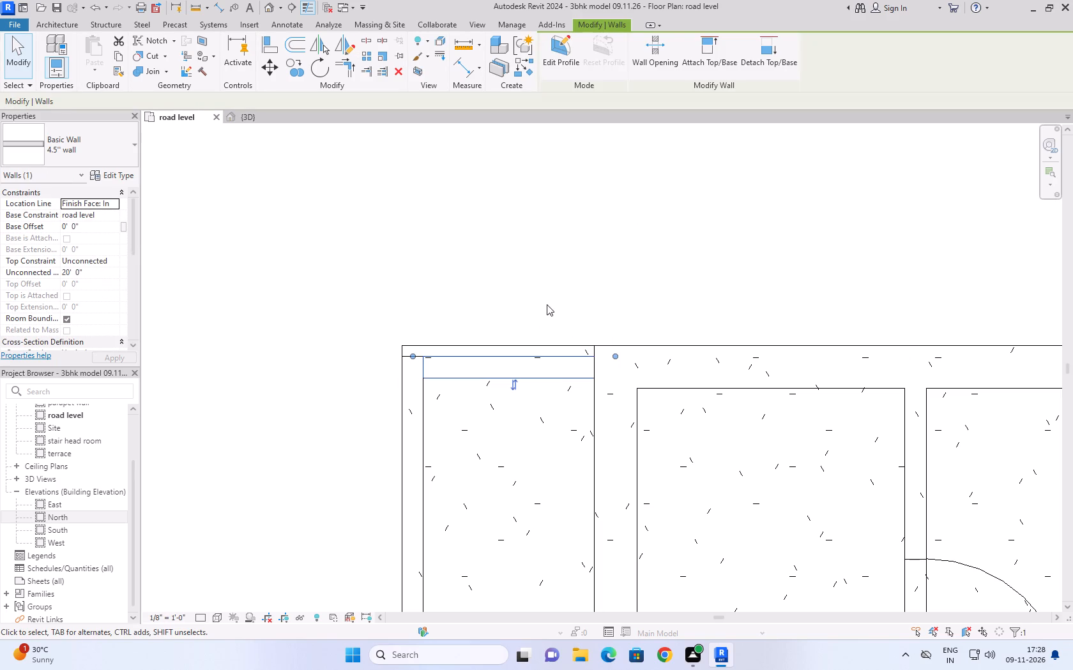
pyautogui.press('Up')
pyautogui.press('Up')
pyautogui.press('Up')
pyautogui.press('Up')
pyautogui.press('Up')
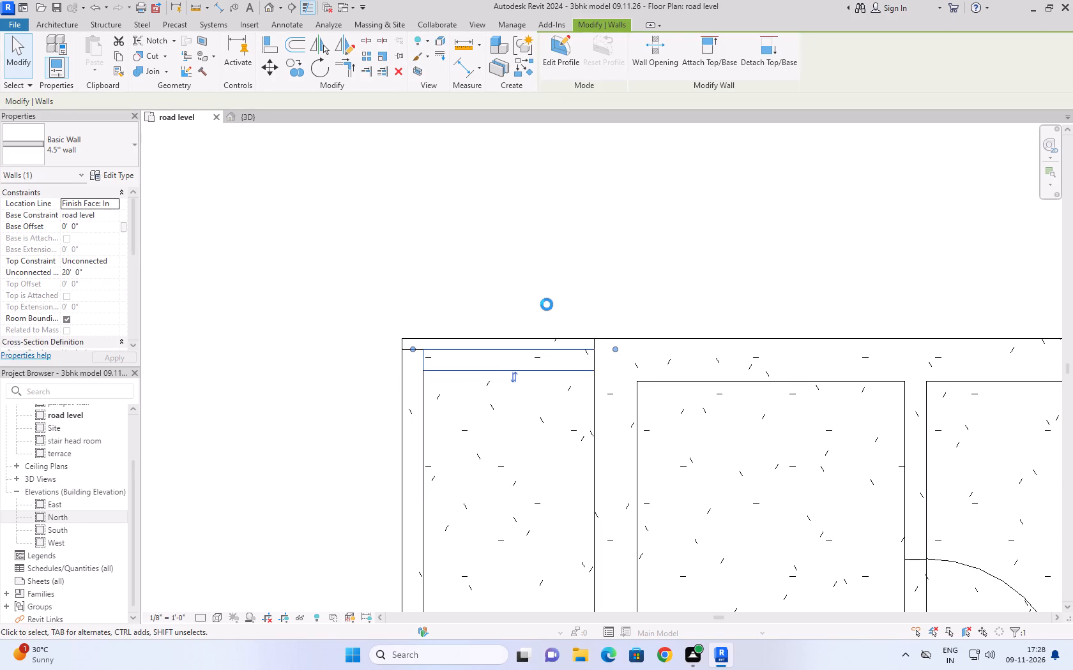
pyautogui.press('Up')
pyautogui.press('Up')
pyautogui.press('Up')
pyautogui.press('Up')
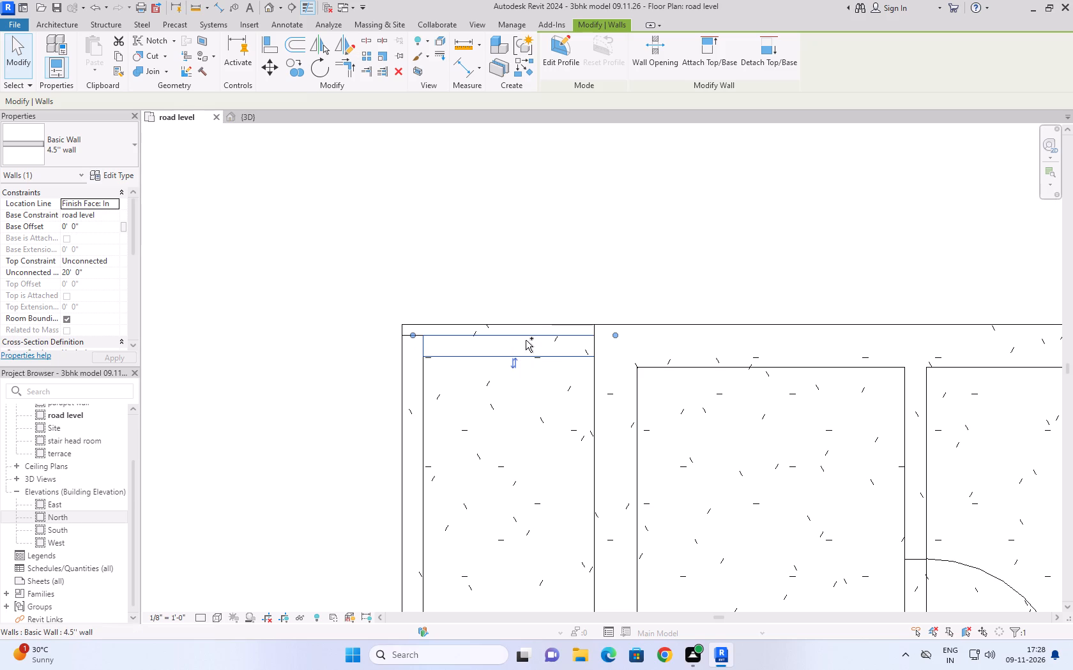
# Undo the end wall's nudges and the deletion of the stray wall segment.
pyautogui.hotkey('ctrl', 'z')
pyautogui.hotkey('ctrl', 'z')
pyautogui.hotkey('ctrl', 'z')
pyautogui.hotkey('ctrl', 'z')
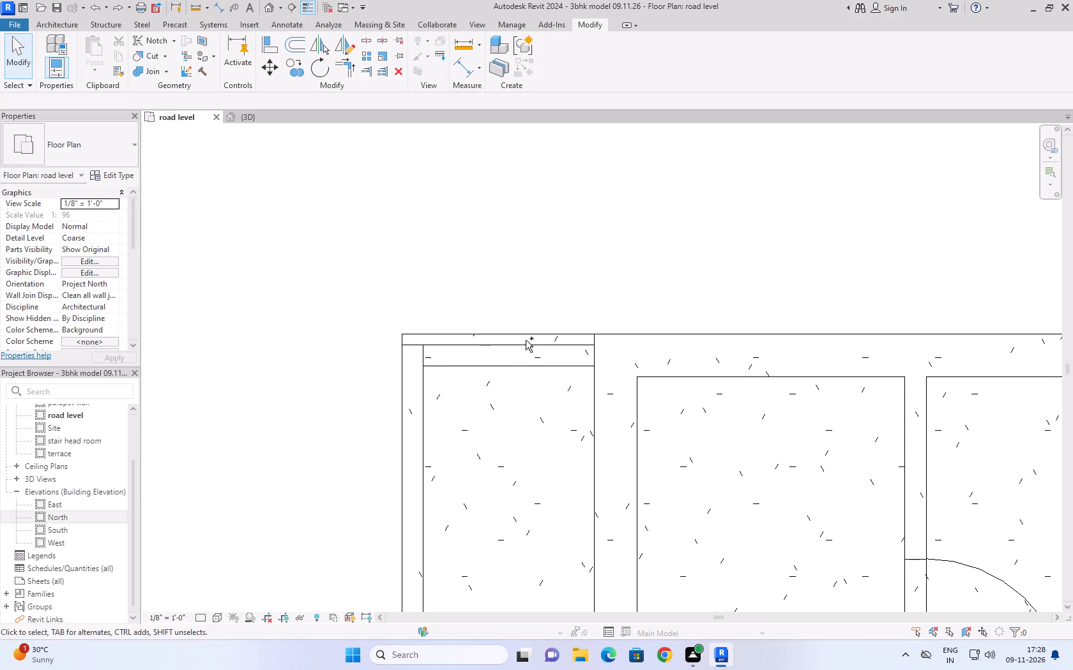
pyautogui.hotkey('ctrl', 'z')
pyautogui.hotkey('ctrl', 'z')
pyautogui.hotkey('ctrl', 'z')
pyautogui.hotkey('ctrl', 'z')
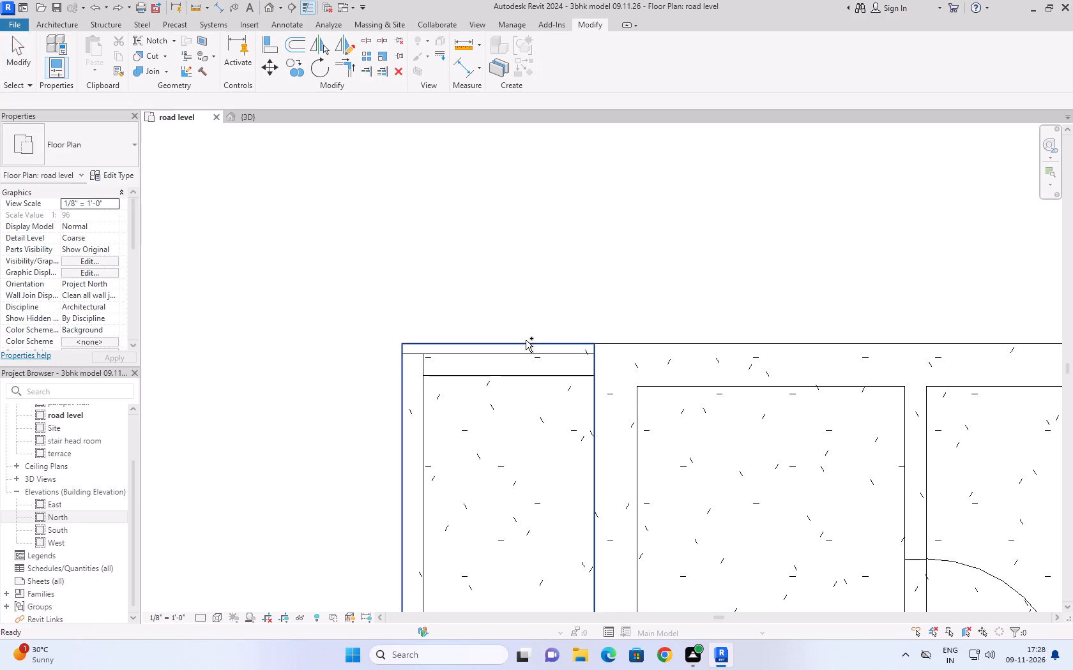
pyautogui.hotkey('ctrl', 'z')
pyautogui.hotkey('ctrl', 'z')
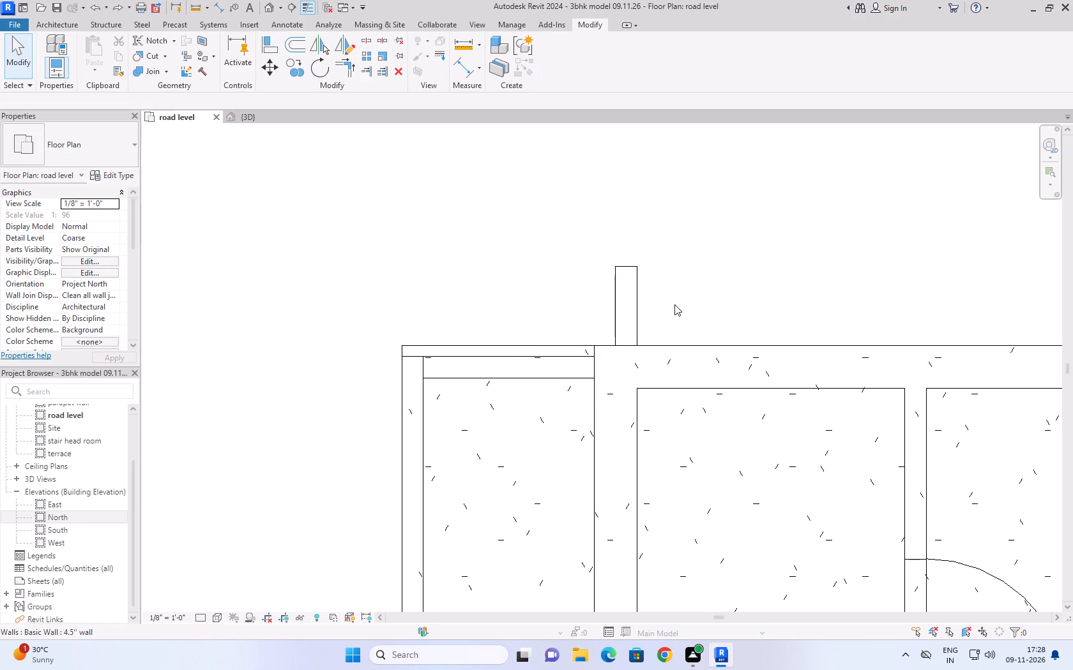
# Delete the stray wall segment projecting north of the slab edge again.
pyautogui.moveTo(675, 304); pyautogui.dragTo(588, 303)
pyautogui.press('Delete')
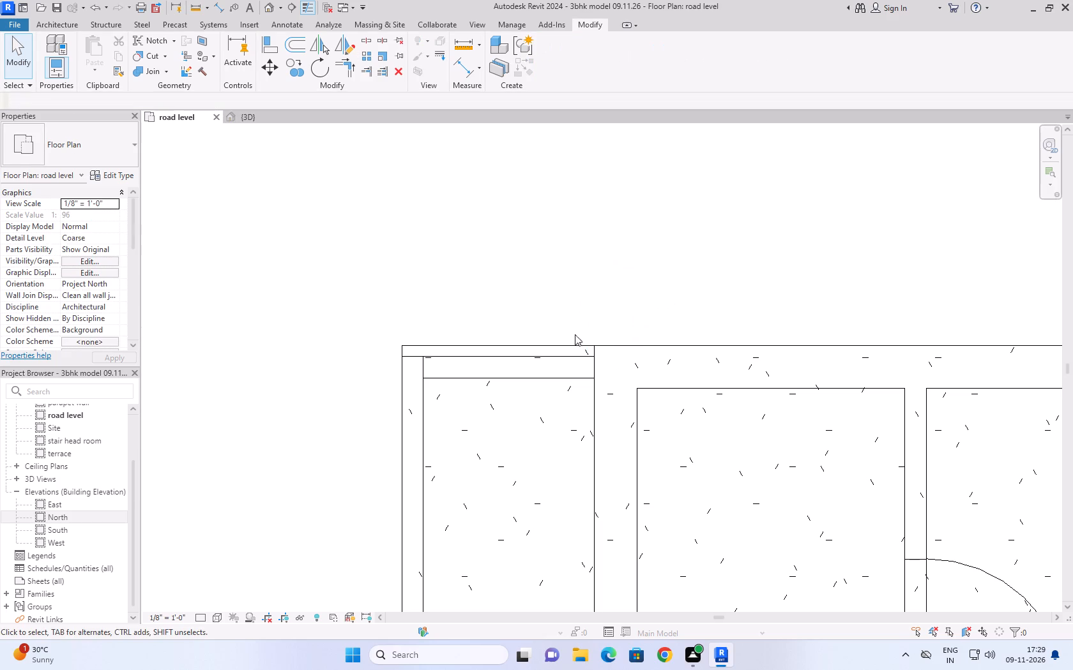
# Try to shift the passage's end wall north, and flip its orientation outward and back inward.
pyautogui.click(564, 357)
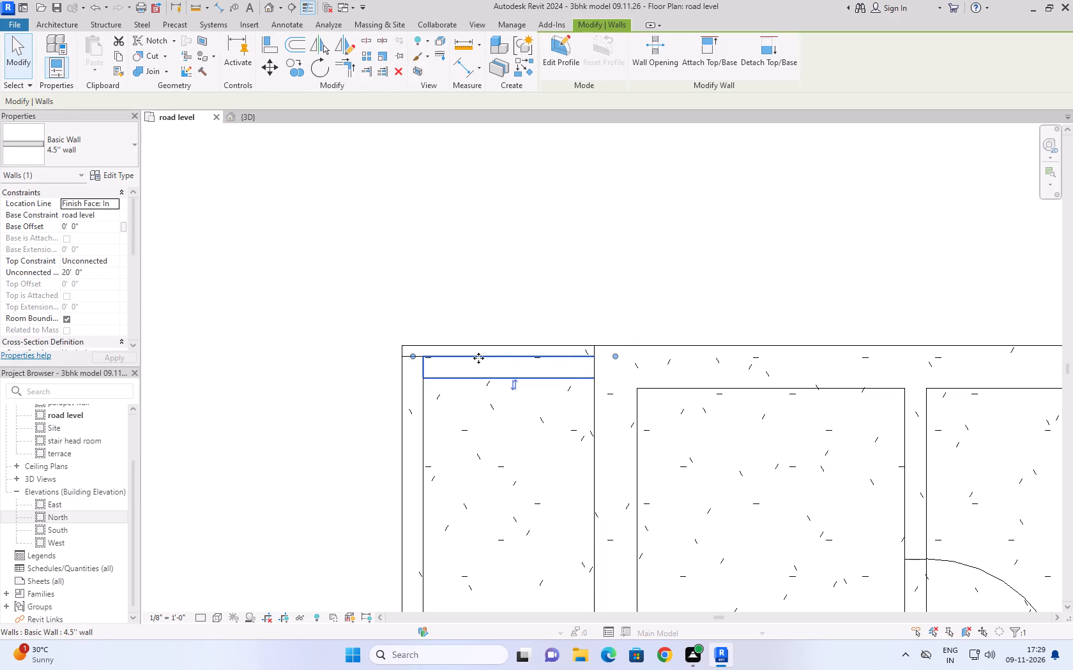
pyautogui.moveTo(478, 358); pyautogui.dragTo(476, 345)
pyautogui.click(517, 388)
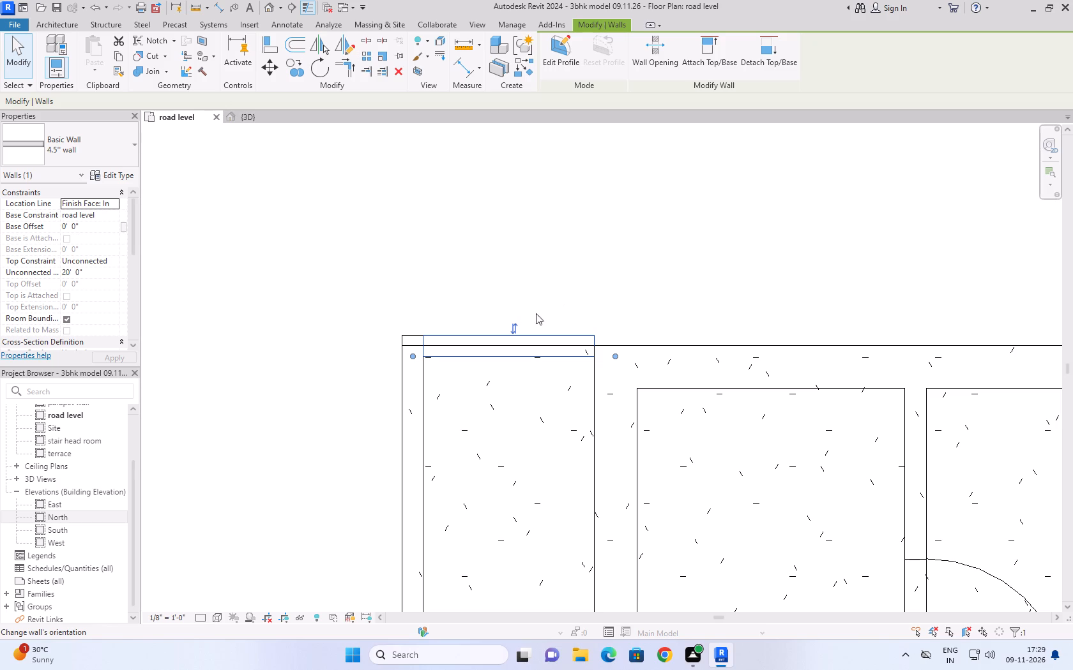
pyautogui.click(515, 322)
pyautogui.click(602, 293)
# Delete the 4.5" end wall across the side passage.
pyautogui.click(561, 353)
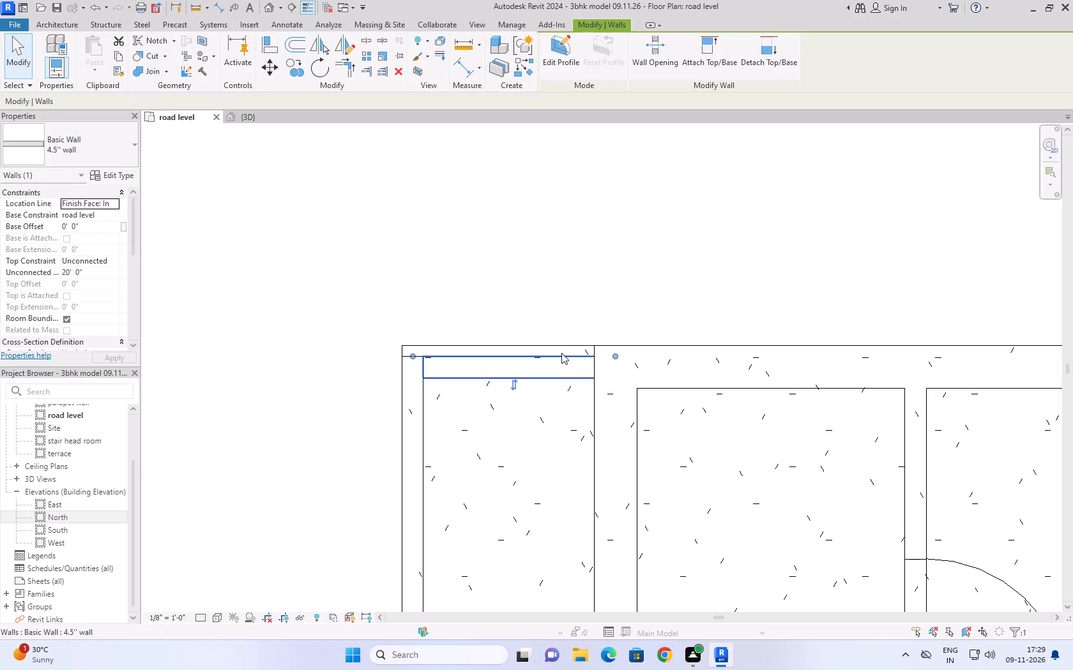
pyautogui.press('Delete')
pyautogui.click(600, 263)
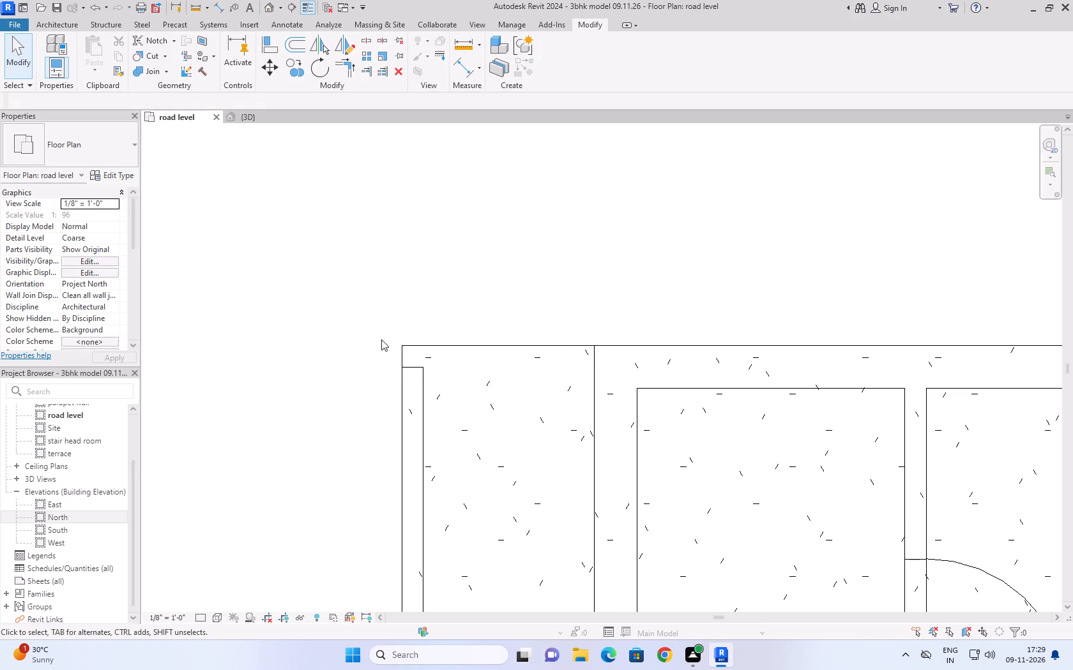
# Extend the north end of the side passage's west 4.5" wall to the slab's north edge.
pyautogui.click(413, 372)
pyautogui.scroll(4, 413, 372)
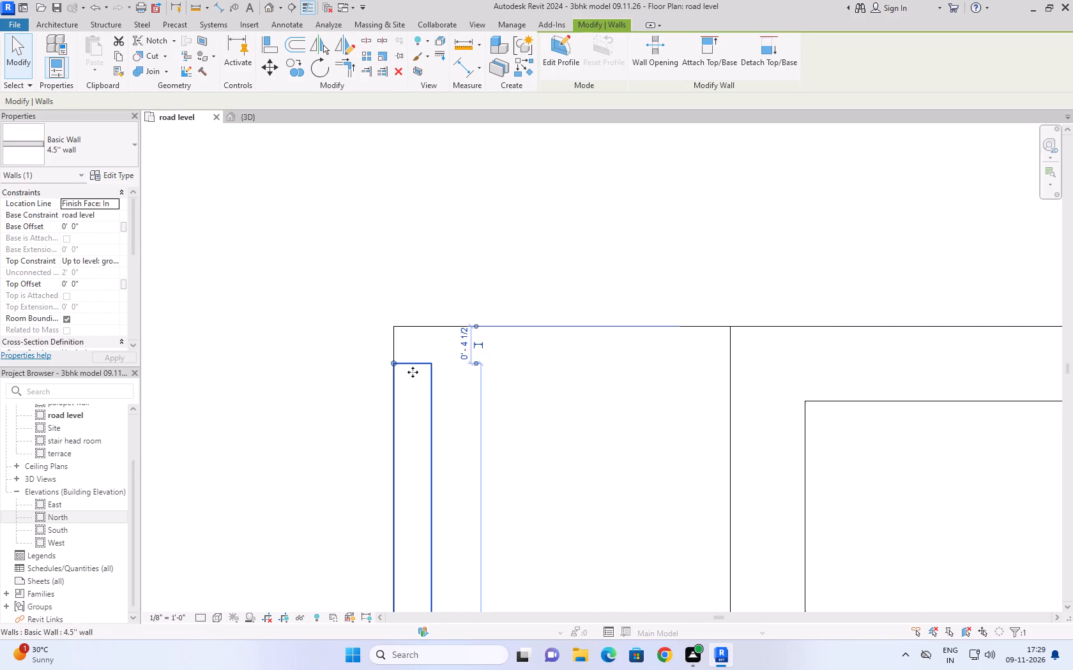
pyautogui.scroll(6, 414, 368)
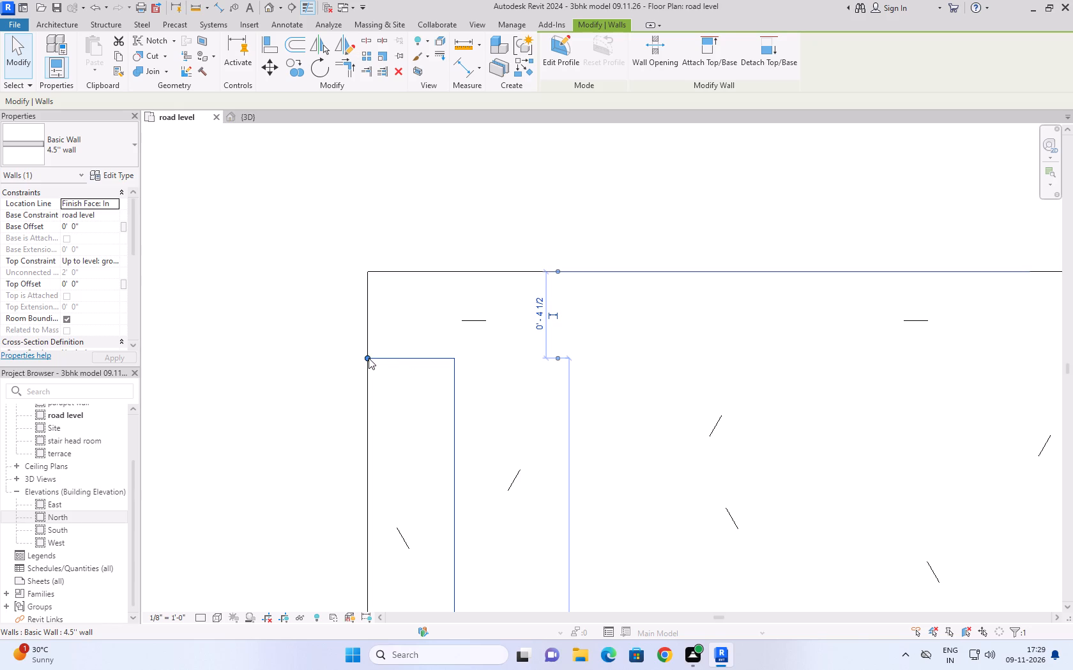
pyautogui.moveTo(369, 358); pyautogui.dragTo(369, 274)
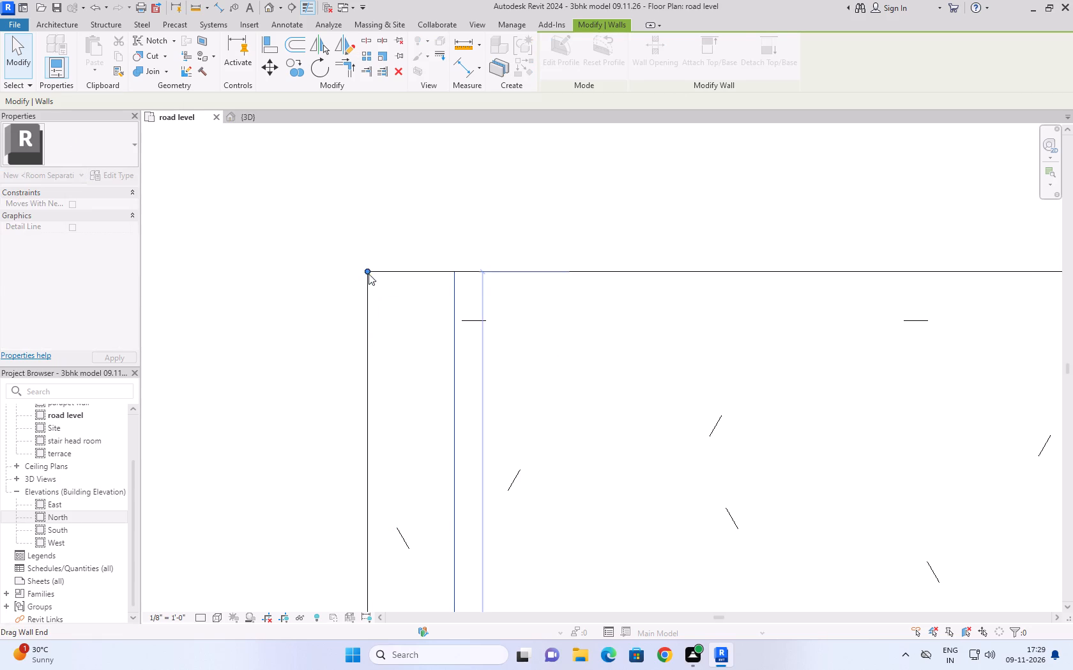
pyautogui.click(300, 295)
# Draw a 4.5" wall about 3' 4 1/2" long across the passage's north end, from the west wall to the house, with thickness facing inward.
pyautogui.scroll(-9, 301, 295)
pyautogui.moveTo(323, 201); pyautogui.dragTo(318, 213, button='middle')
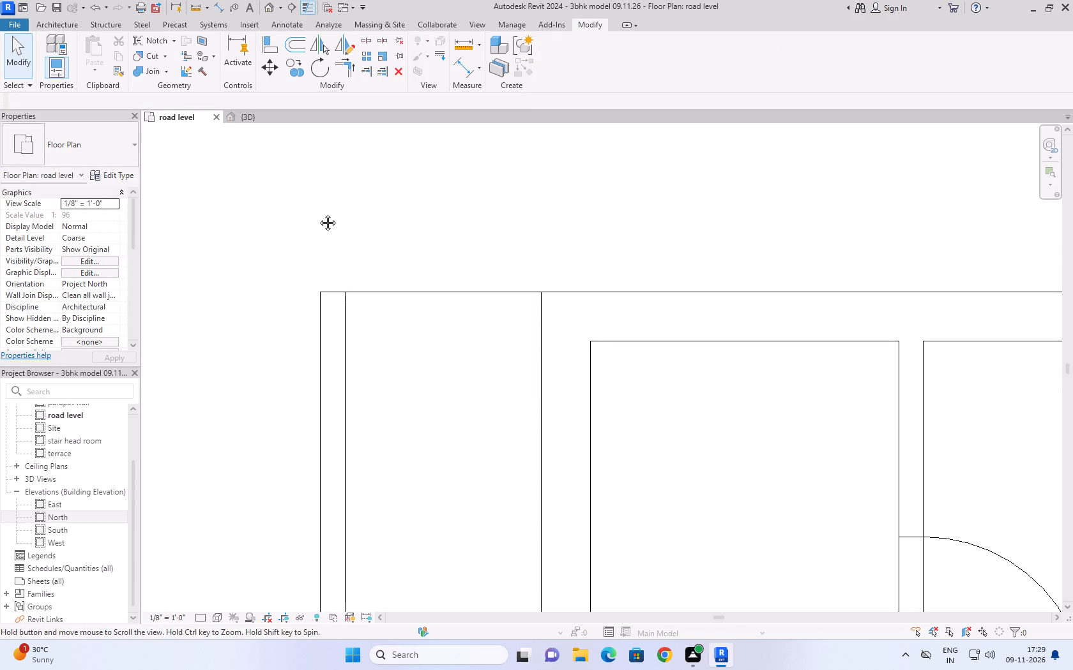
pyautogui.moveTo(318, 213); pyautogui.dragTo(286, 325, button='middle')
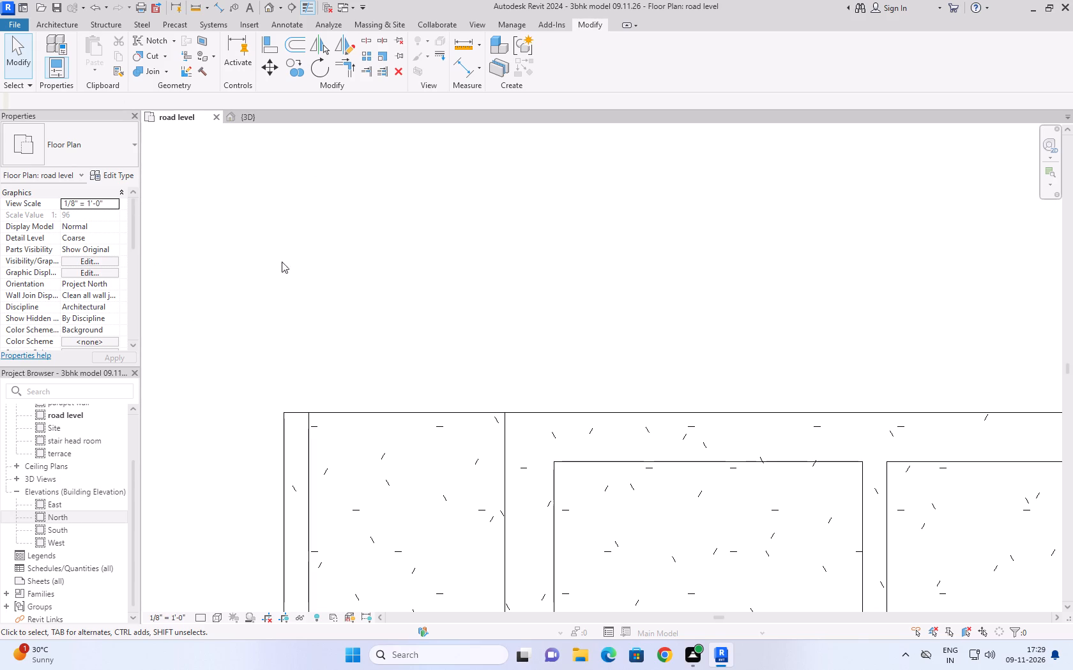
pyautogui.write('wa')
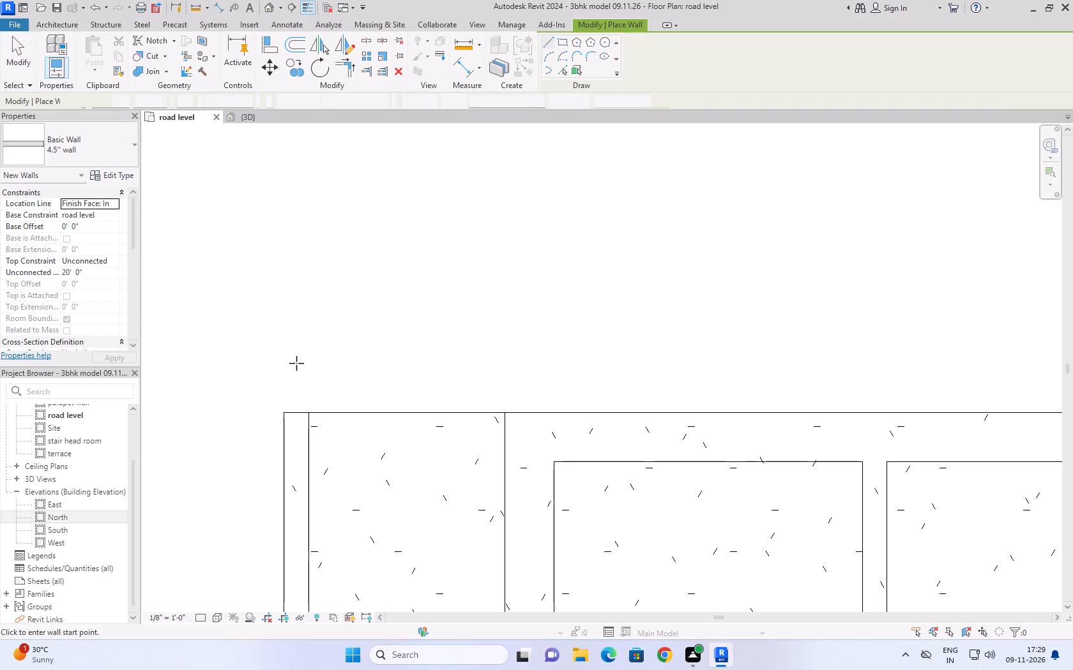
pyautogui.click(285, 424)
pyautogui.press('space')
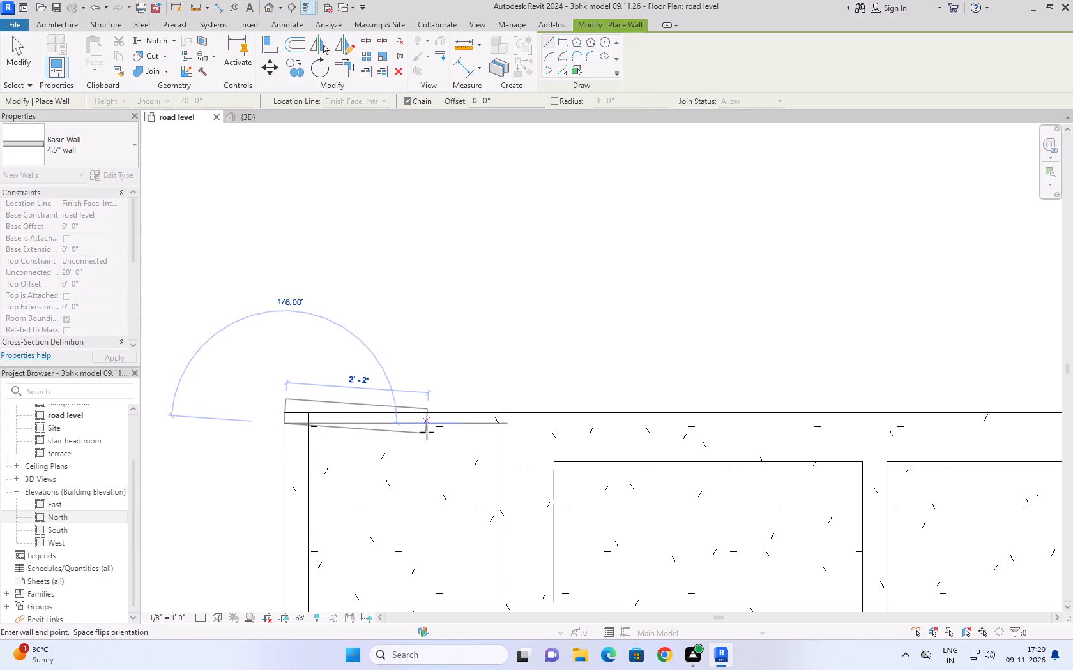
pyautogui.click(507, 425)
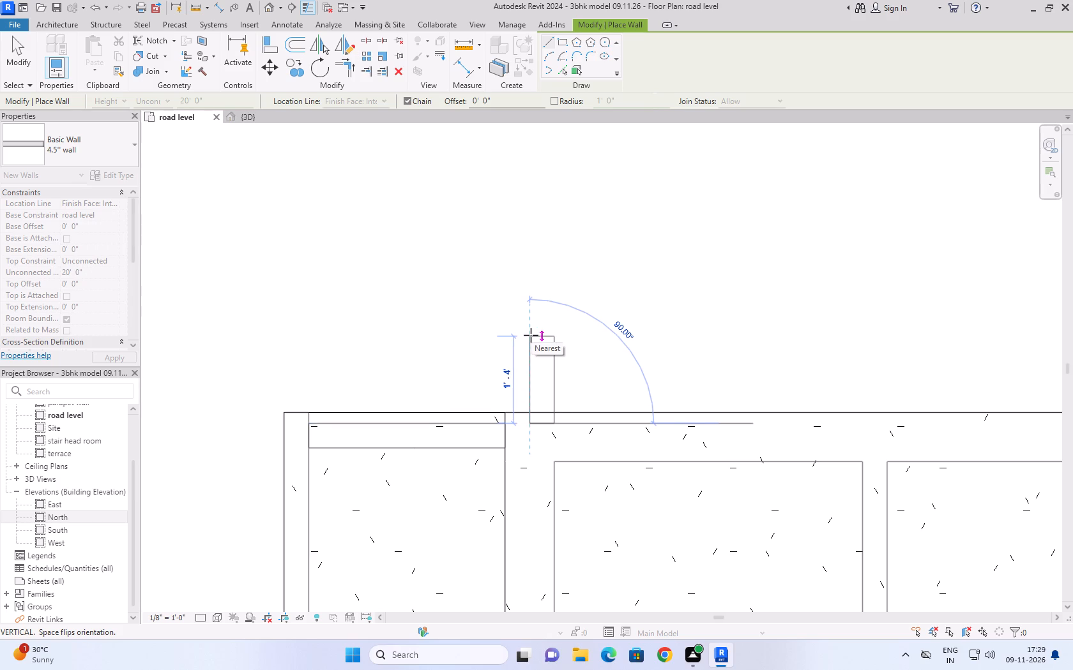
pyautogui.press('Escape')
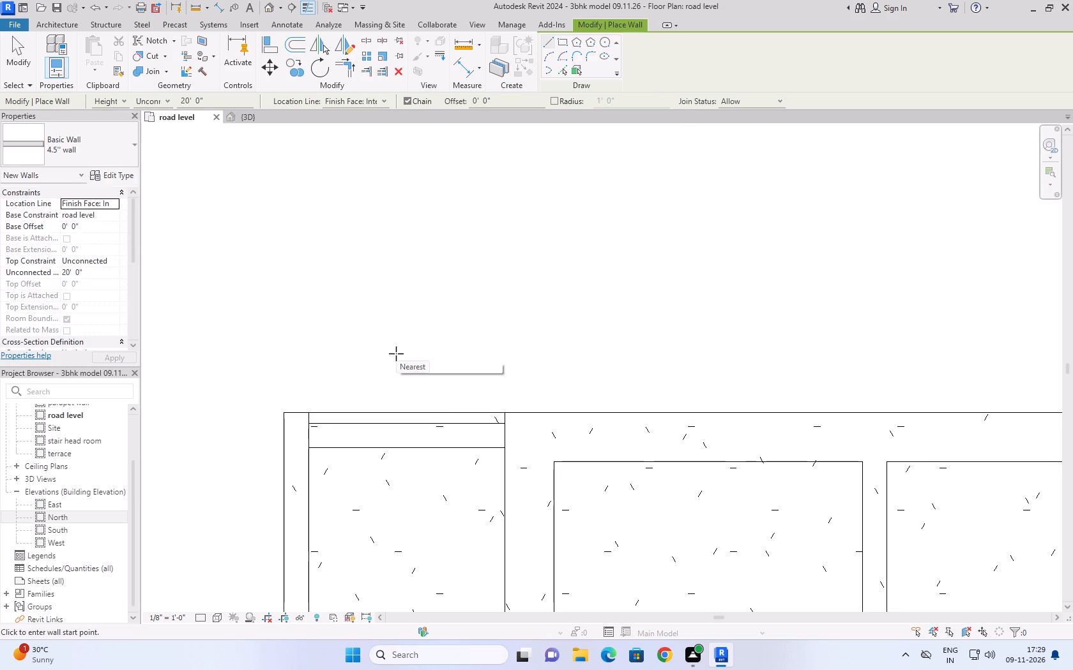
pyautogui.click(15, 51)
# Move the passage's 4.5" end wall north so its outer face aligns with the slab's north edge.
pyautogui.click(415, 422)
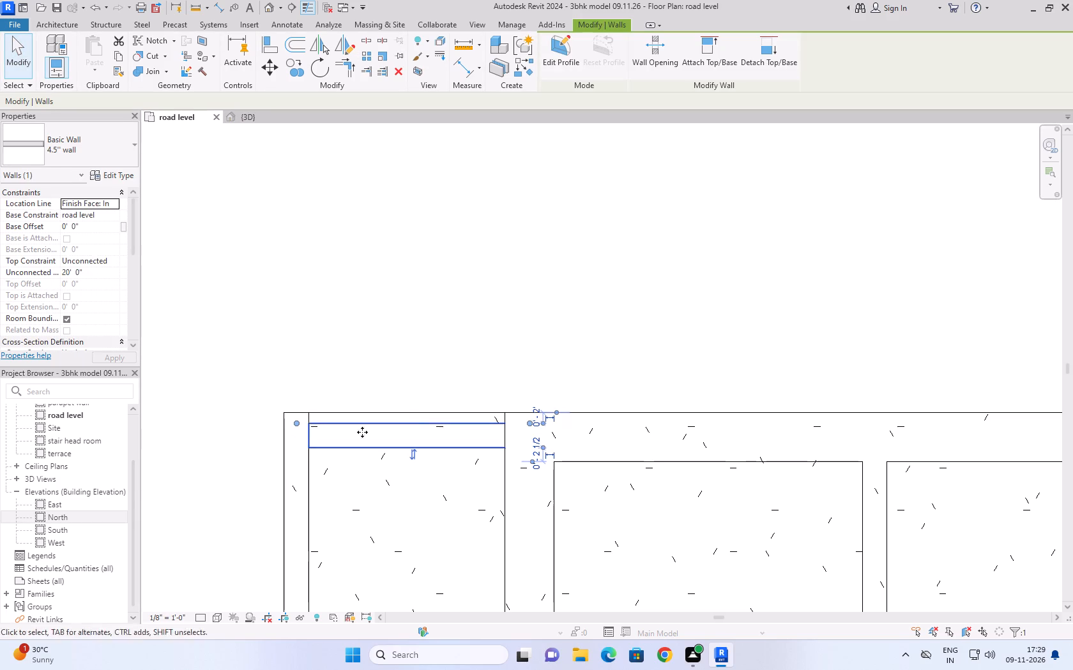
pyautogui.click(273, 70)
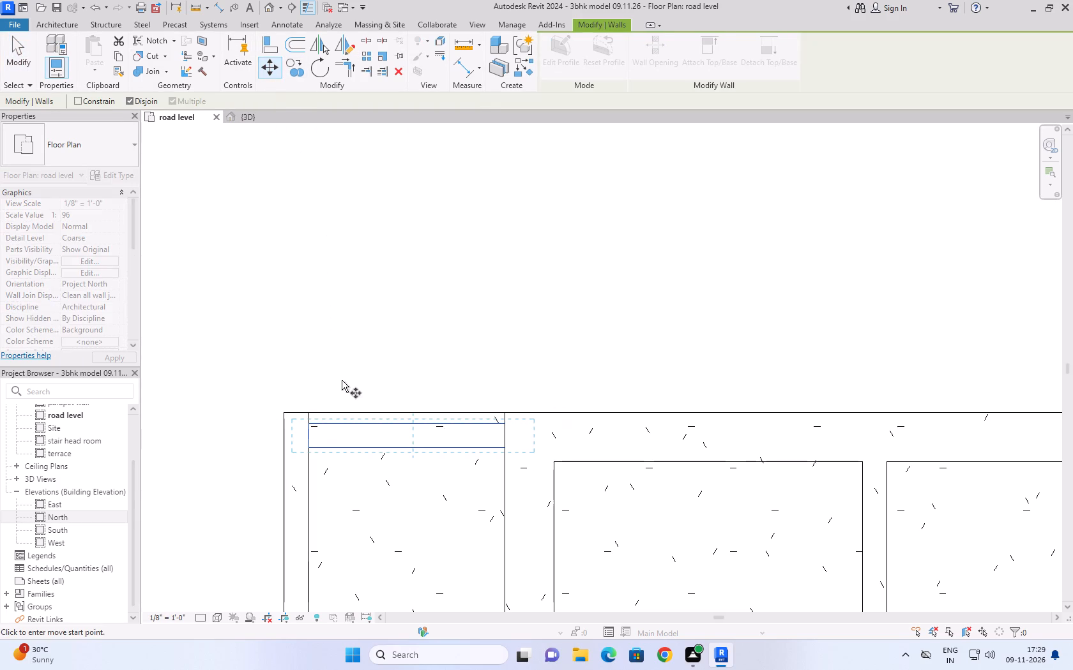
pyautogui.click(310, 421)
pyautogui.click(309, 413)
pyautogui.click(342, 341)
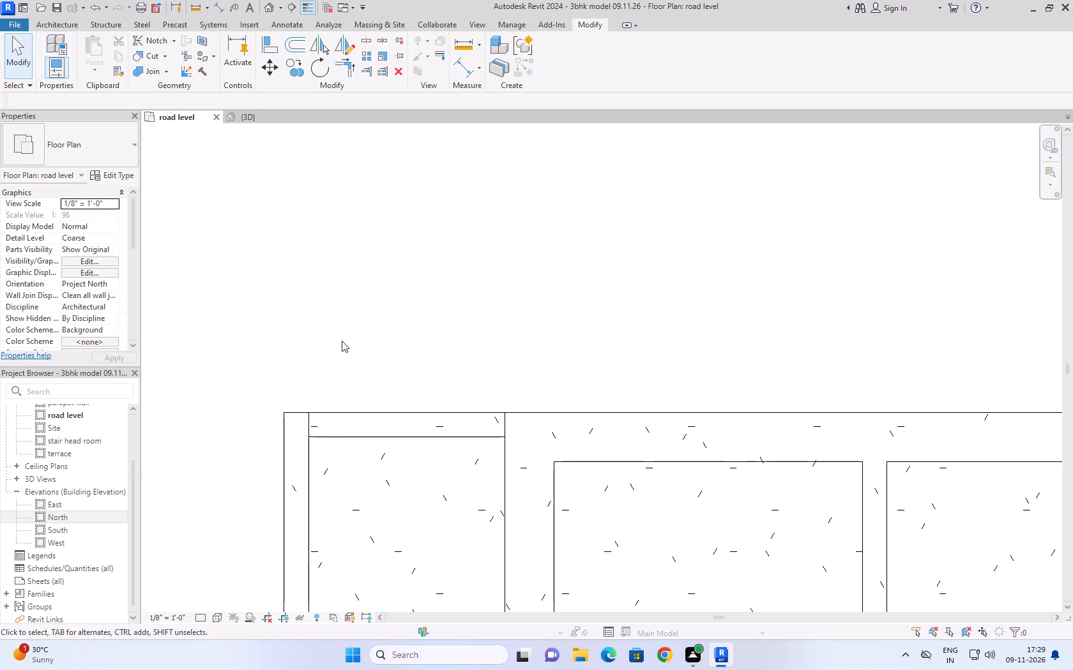
# In the 3D view, set the passage end wall's top constraint to Up to level: ground floor or plinth.
pyautogui.click(250, 118)
pyautogui.click(778, 316)
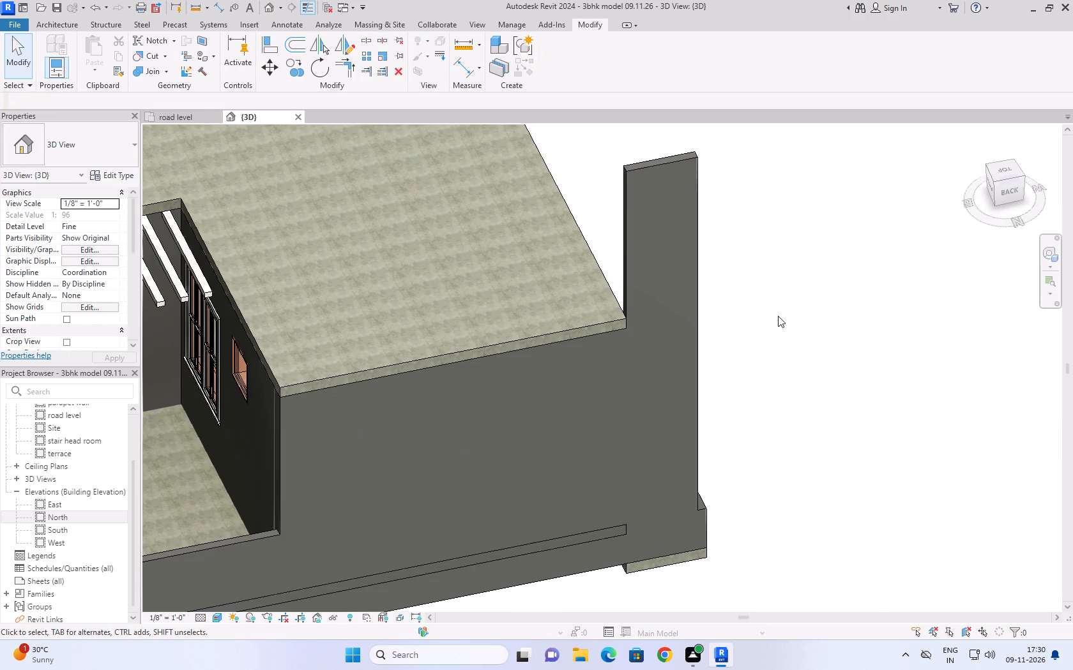
pyautogui.click(676, 152)
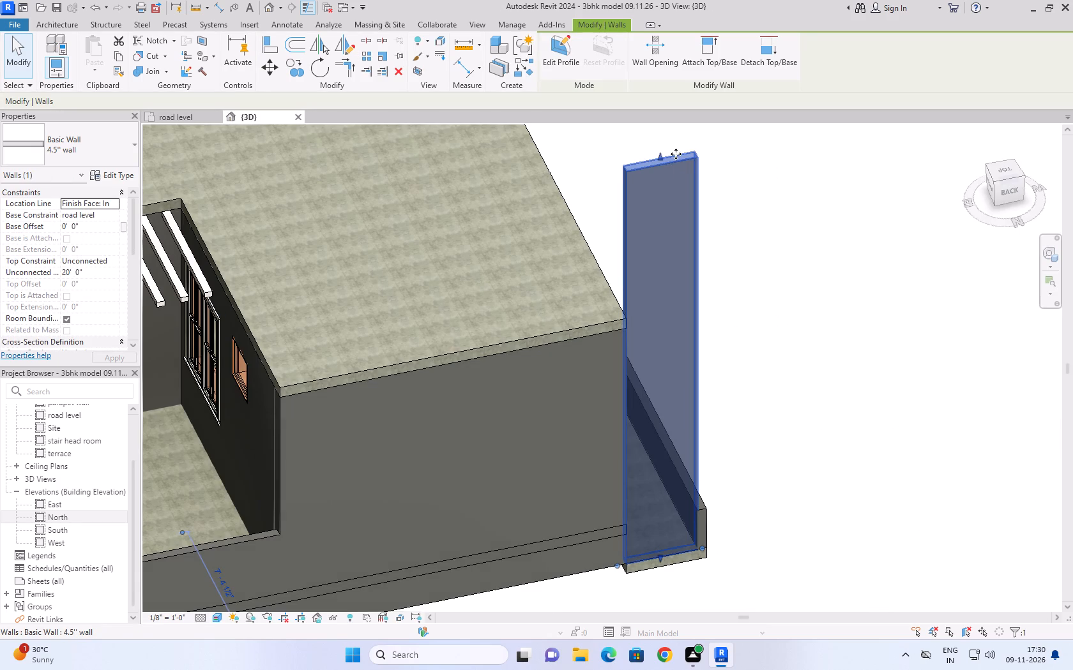
pyautogui.click(115, 260)
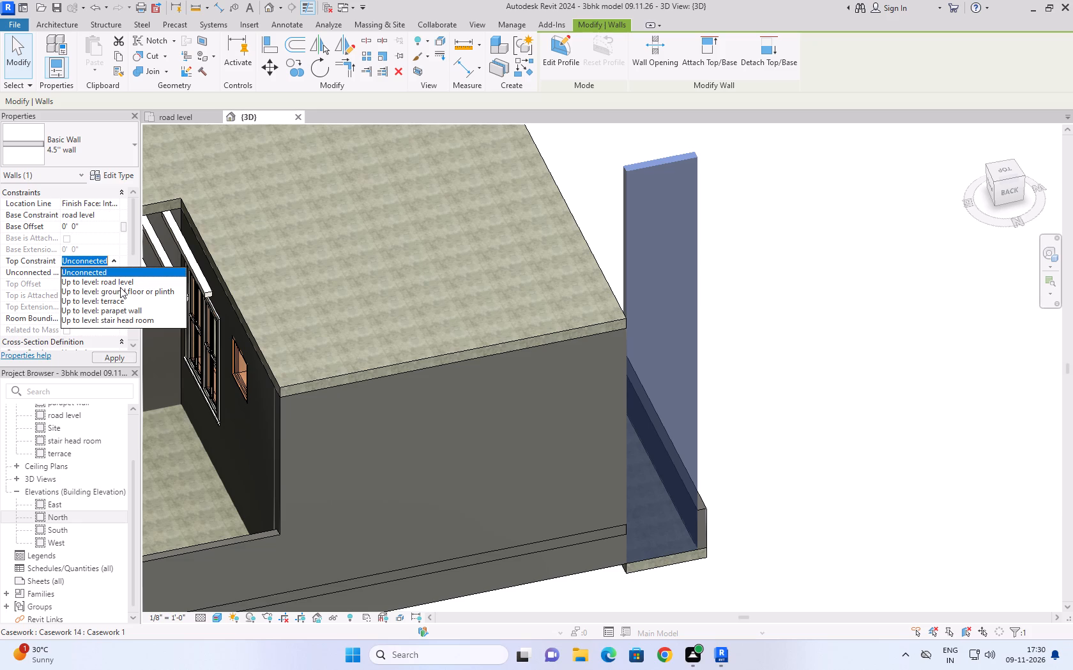
pyautogui.click(120, 287)
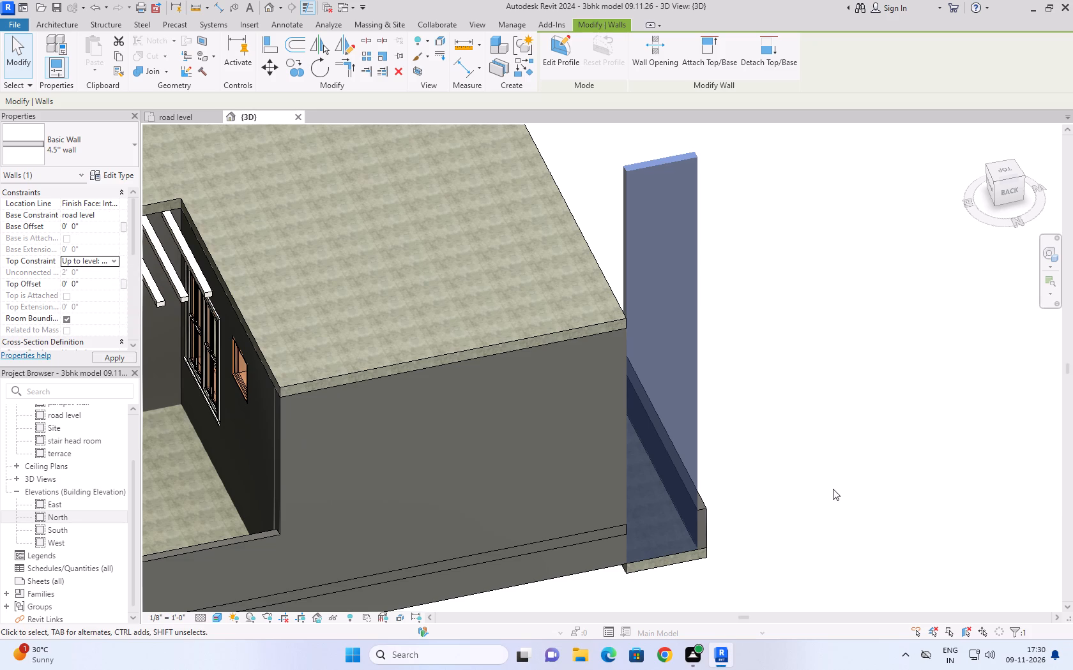
pyautogui.click(862, 386)
pyautogui.click(802, 346)
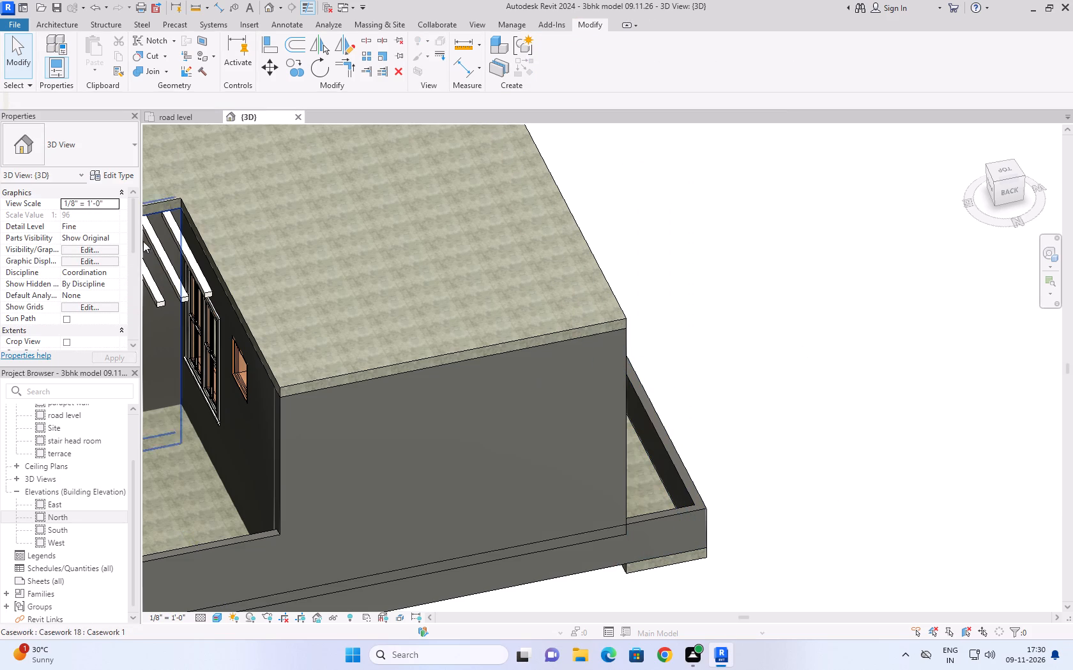
# Examine the house's north side in 3D, and the whole road level plan beside the reference ground floor plan.
pyautogui.scroll(-2, 805, 311)
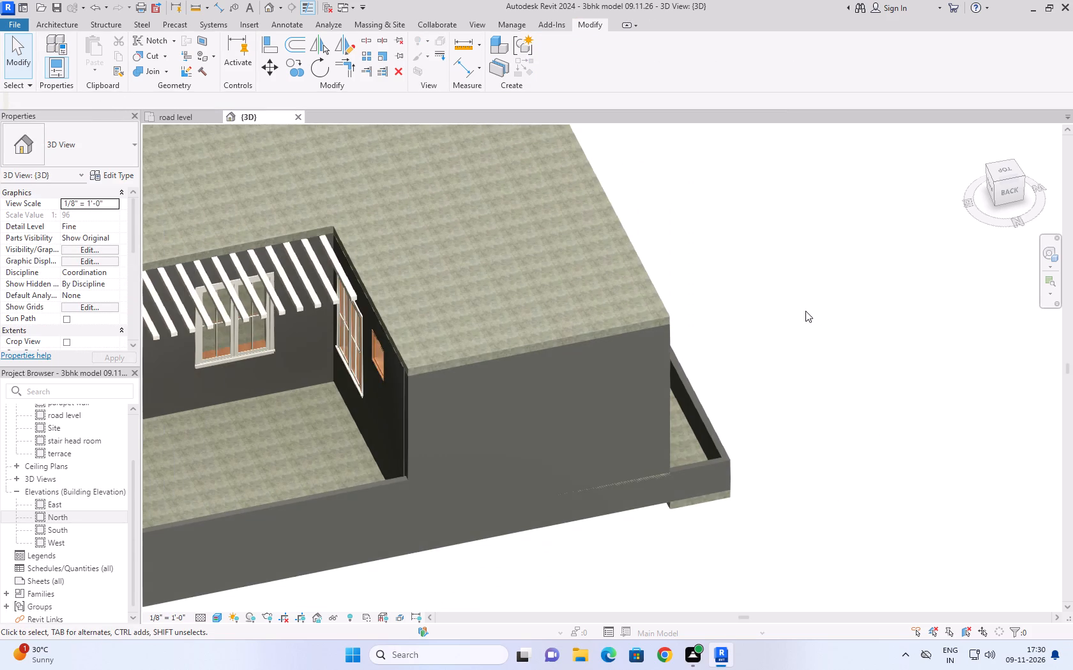
pyautogui.scroll(-4, 805, 311)
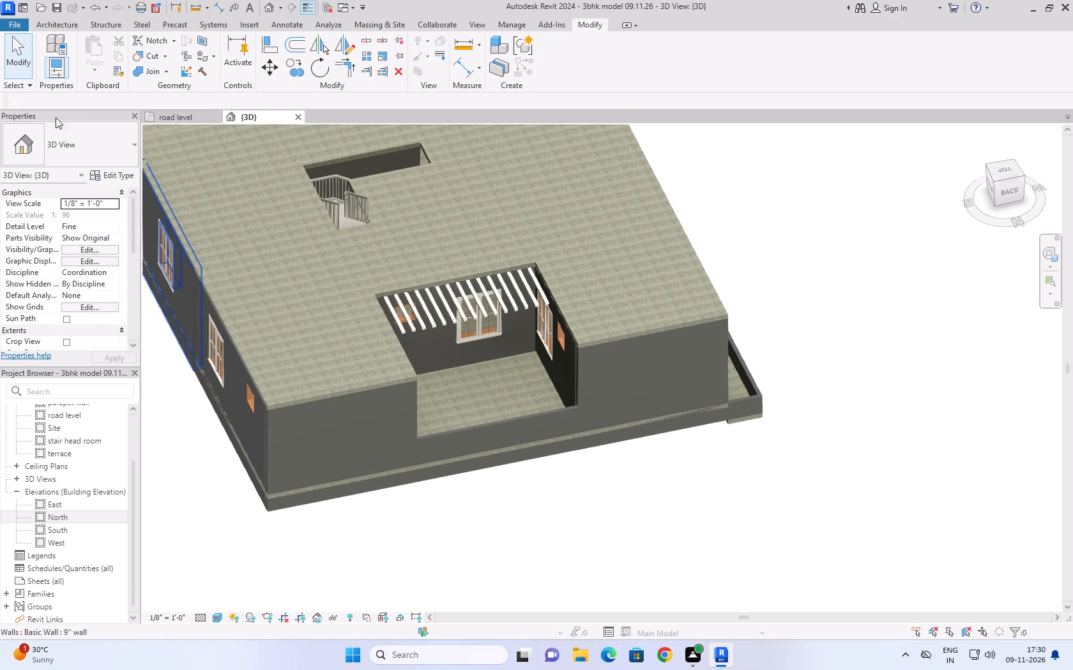
pyautogui.click(172, 121)
pyautogui.click(475, 269)
pyautogui.scroll(-4, 480, 267)
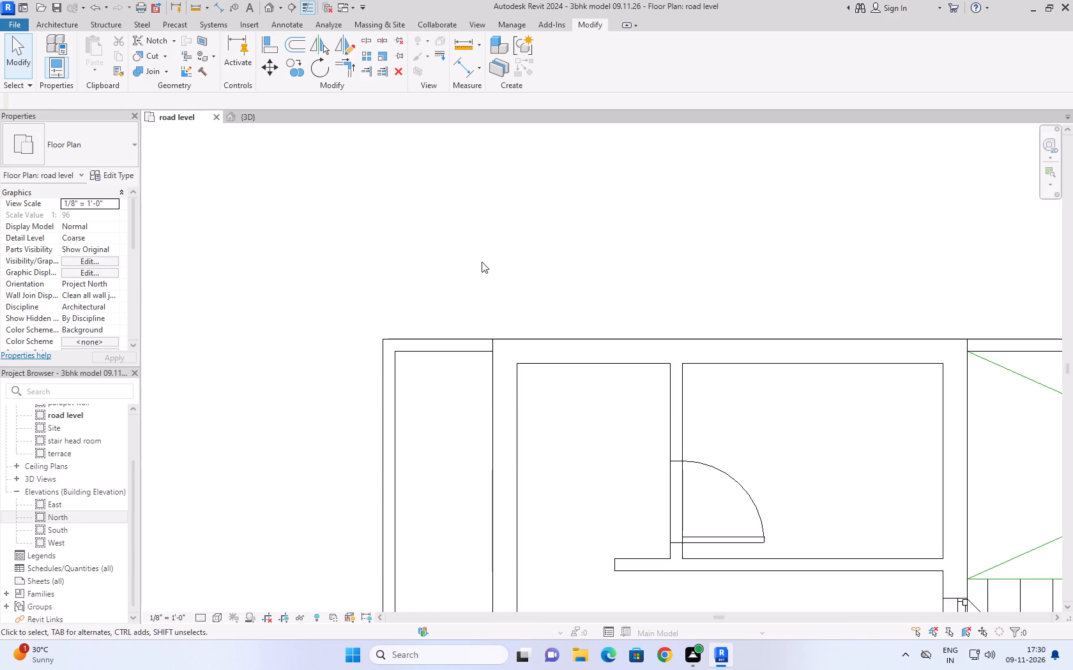
pyautogui.scroll(-11, 482, 262)
pyautogui.scroll(-4, 765, 232)
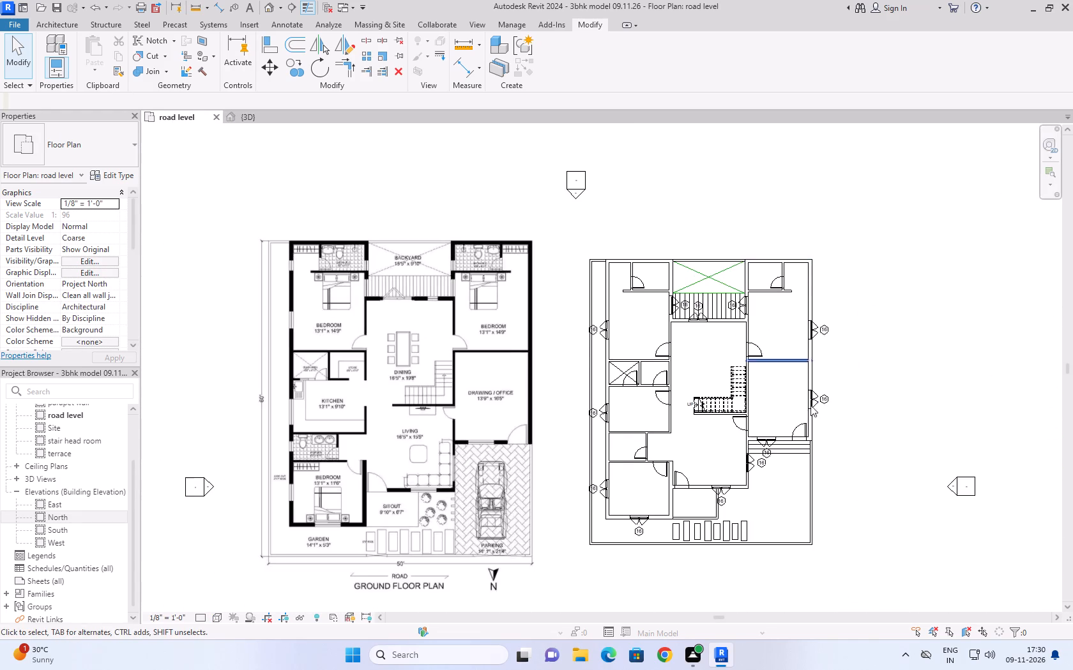
pyautogui.scroll(-4, 881, 303)
pyautogui.scroll(4, 879, 442)
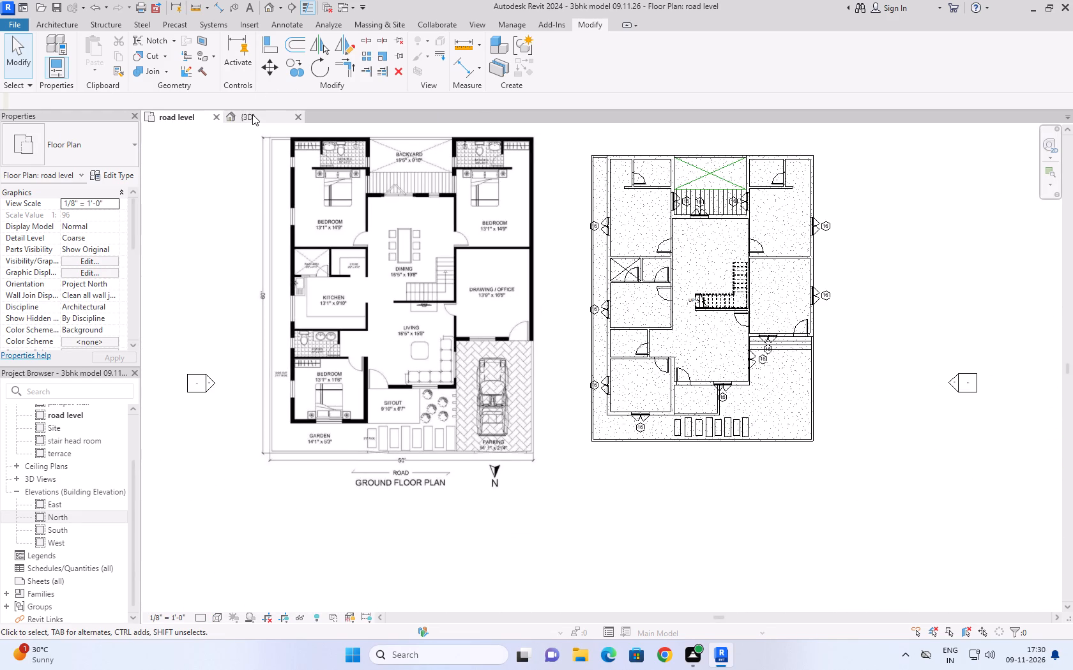
# Orient the 3D view to the top and switch its visual style to Hidden Line.
pyautogui.click(252, 114)
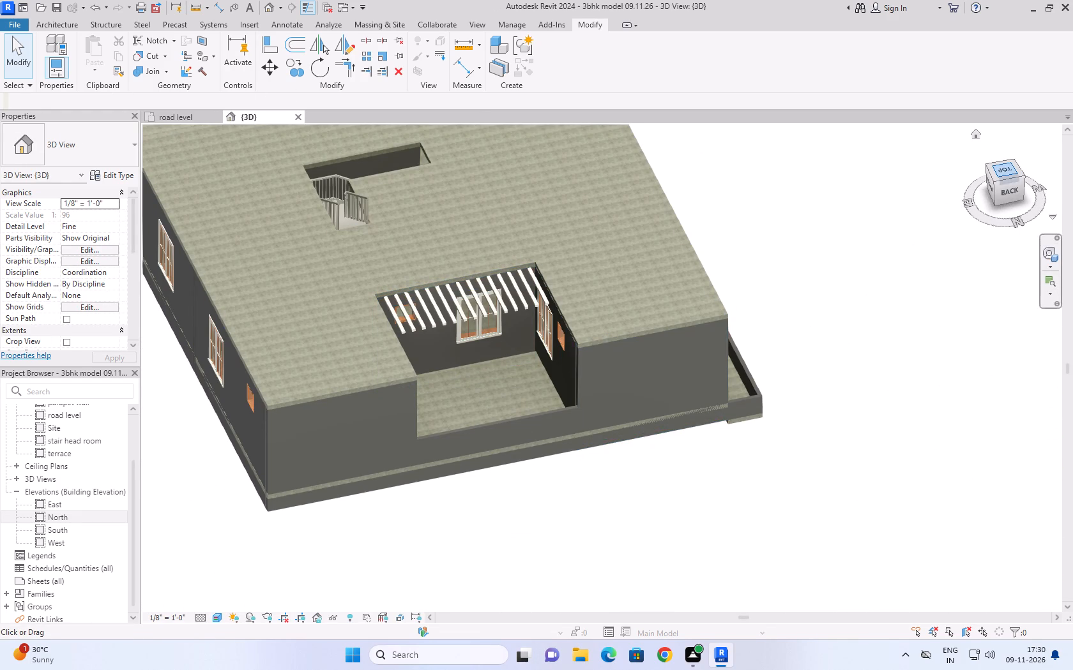
pyautogui.click(1005, 168)
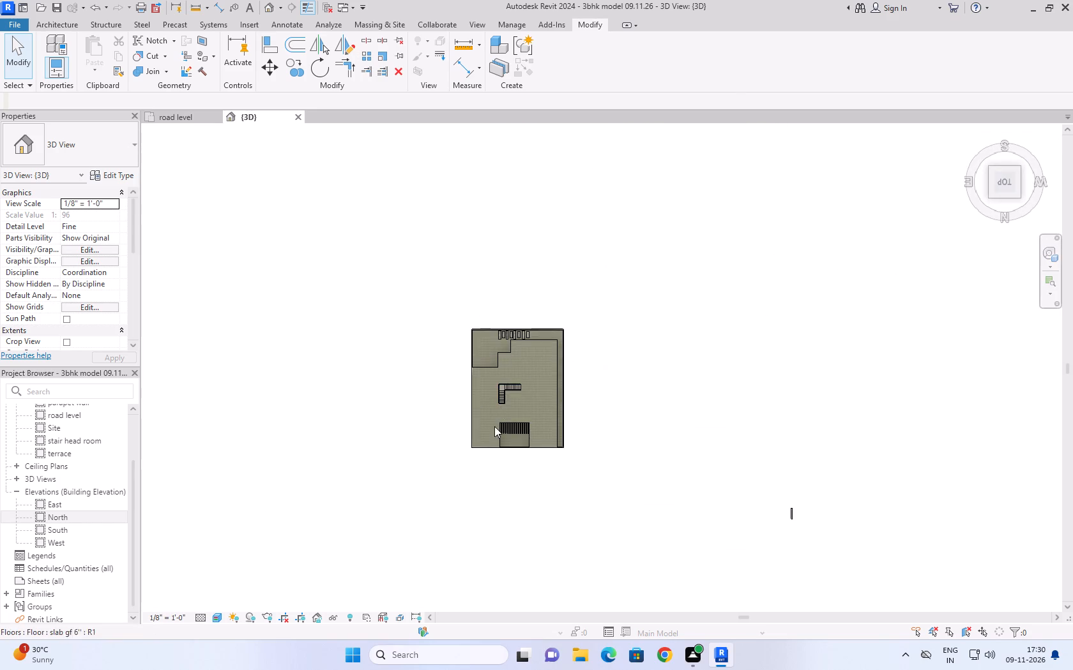
pyautogui.scroll(10, 501, 432)
pyautogui.moveTo(579, 278); pyautogui.dragTo(600, 402, button='middle')
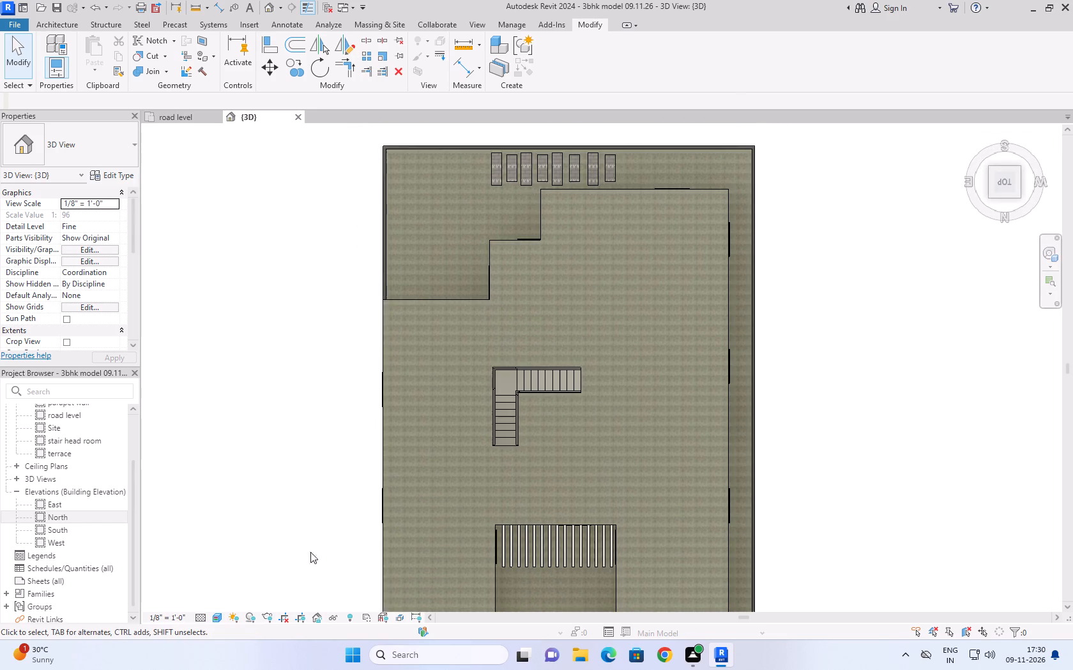
pyautogui.click(212, 618)
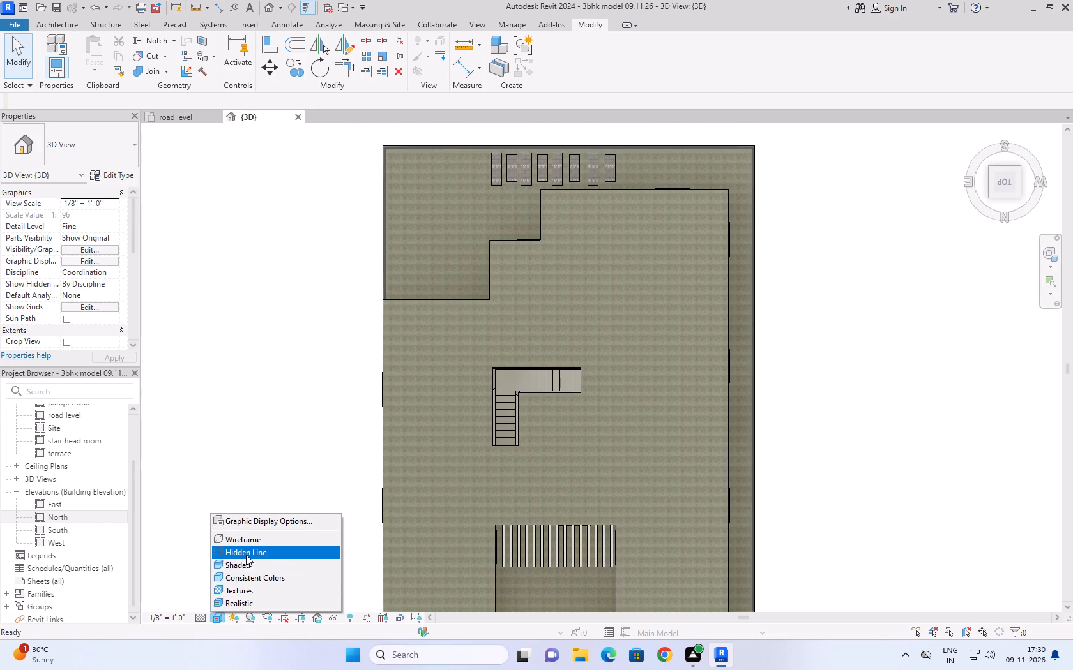
pyautogui.click(246, 555)
pyautogui.scroll(1, 598, 445)
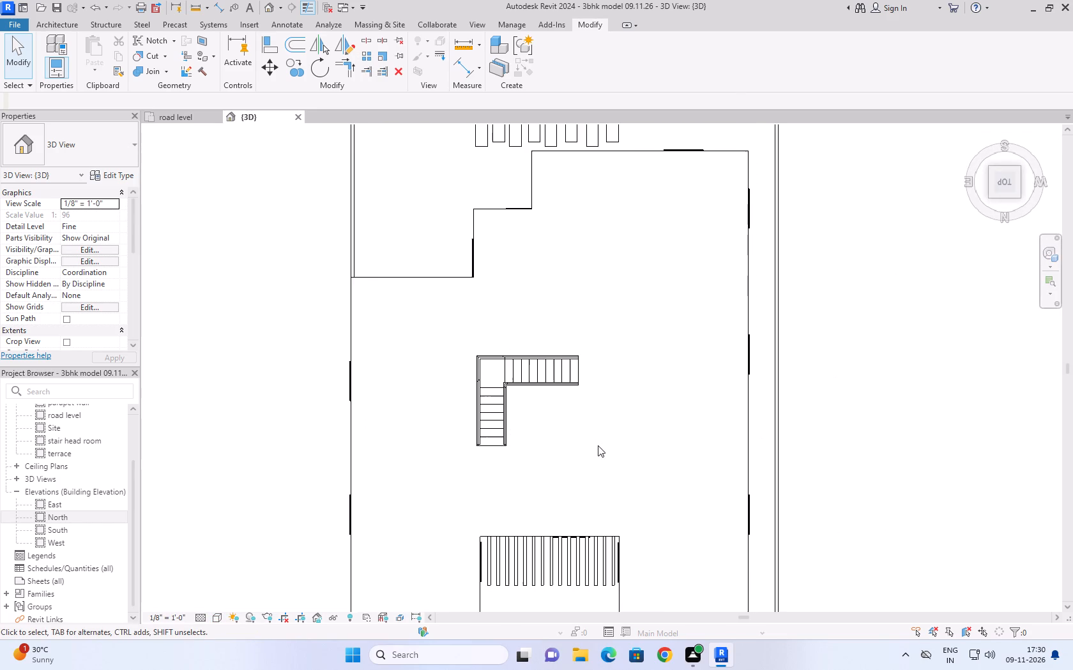
pyautogui.click(174, 265)
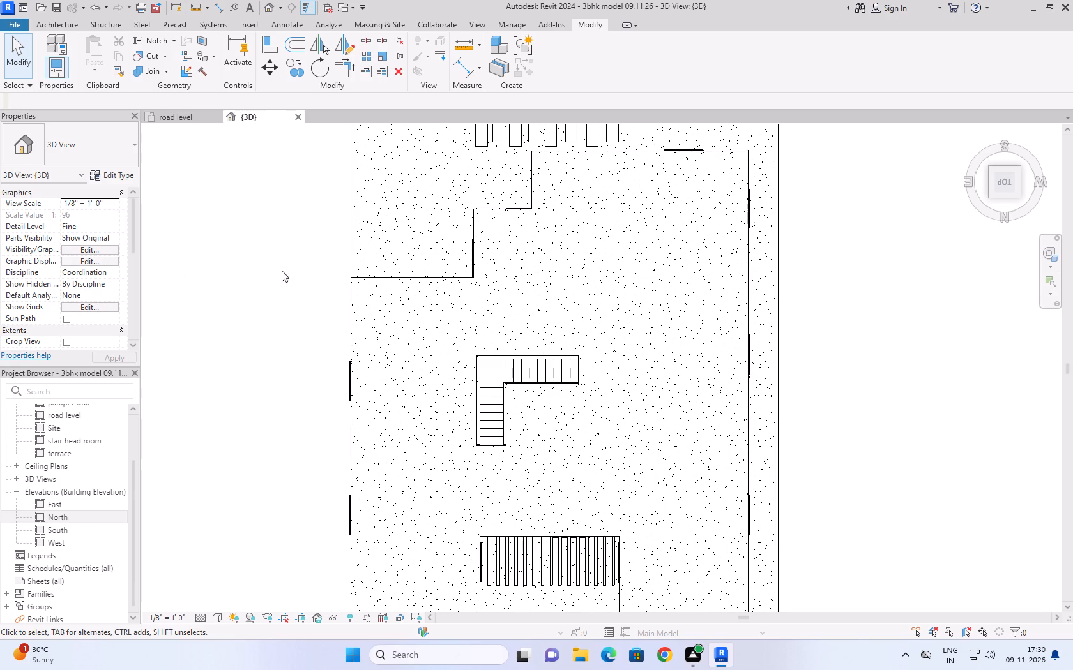
pyautogui.click(353, 316)
pyautogui.click(207, 246)
# Draw chained 4.5" walls around the stair's east-west flight, about 11' 7" along the south side, around the west end and back to the inner corner.
pyautogui.click(53, 26)
pyautogui.click(53, 45)
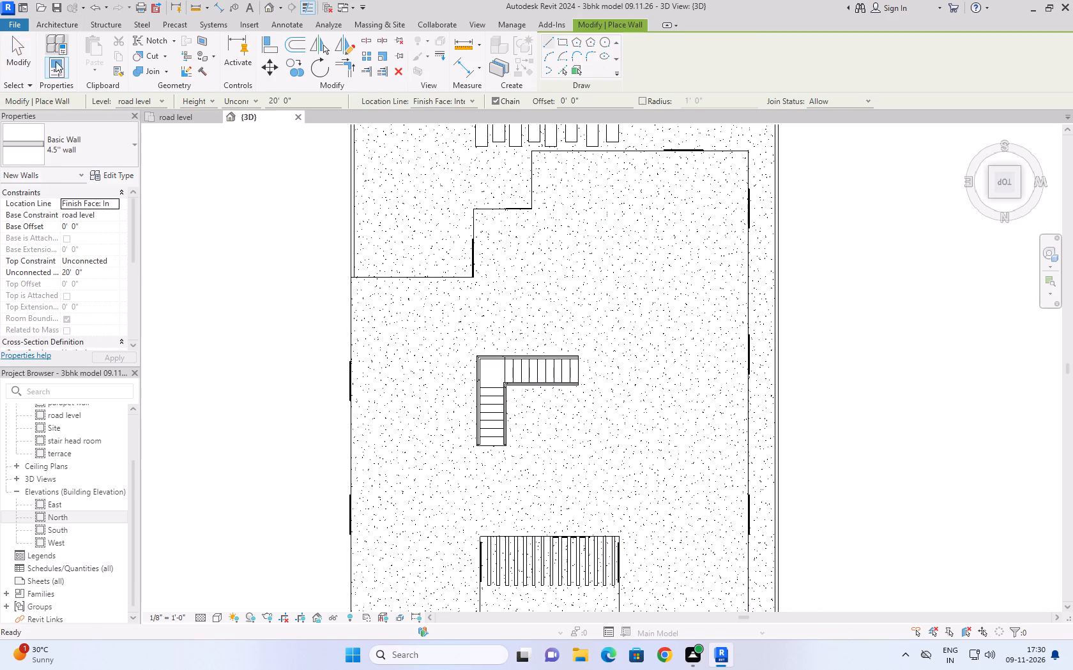
pyautogui.scroll(5, 498, 454)
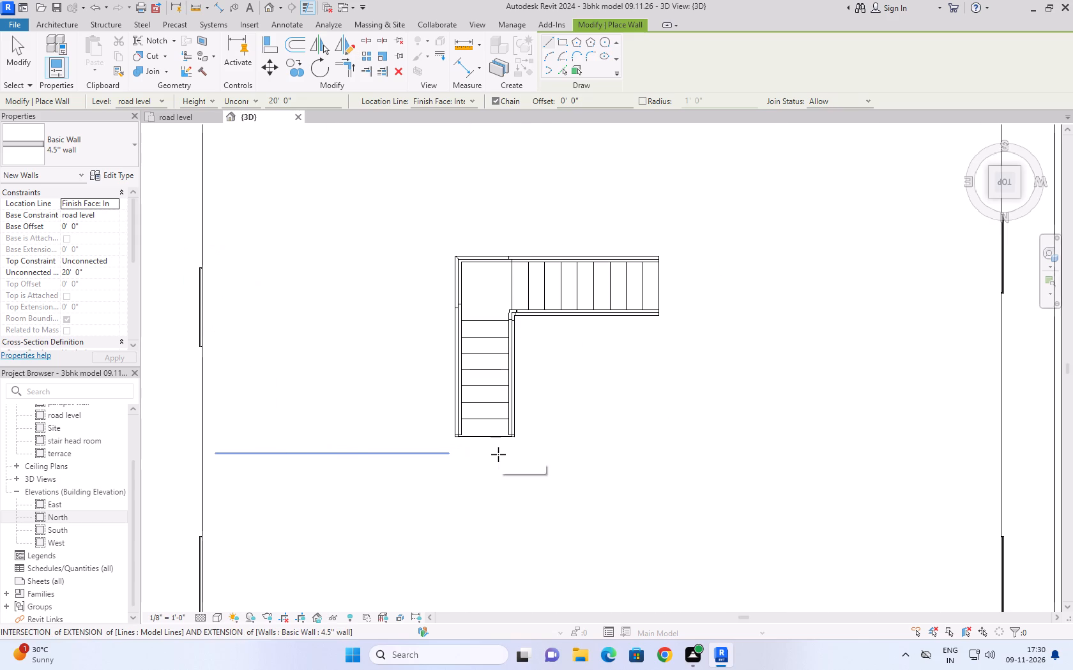
pyautogui.scroll(-2, 498, 454)
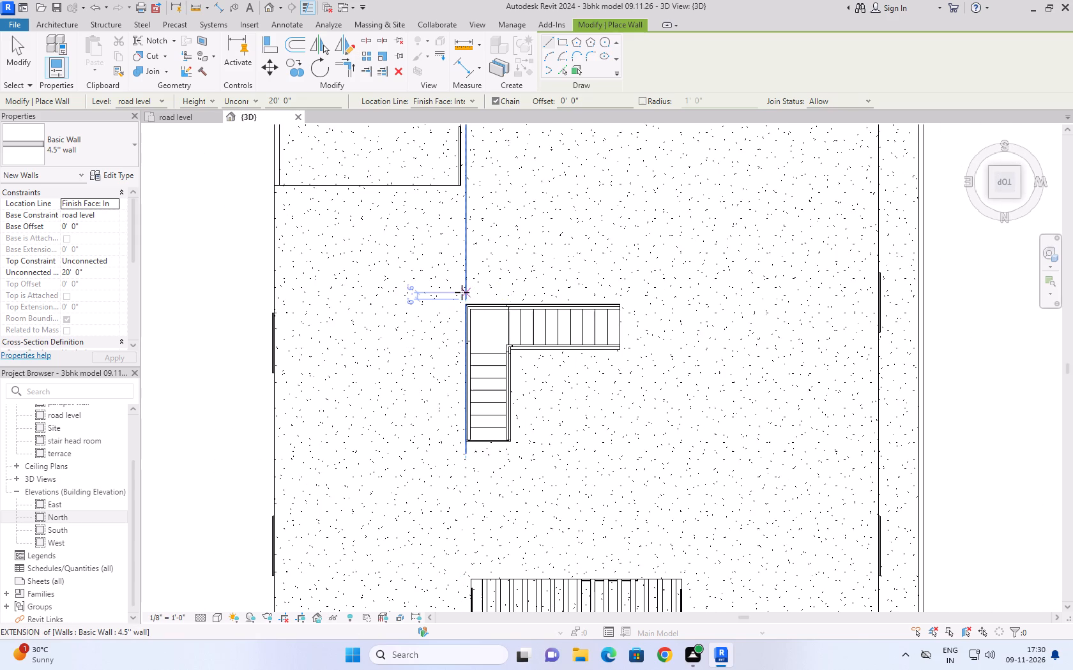
pyautogui.click(462, 296)
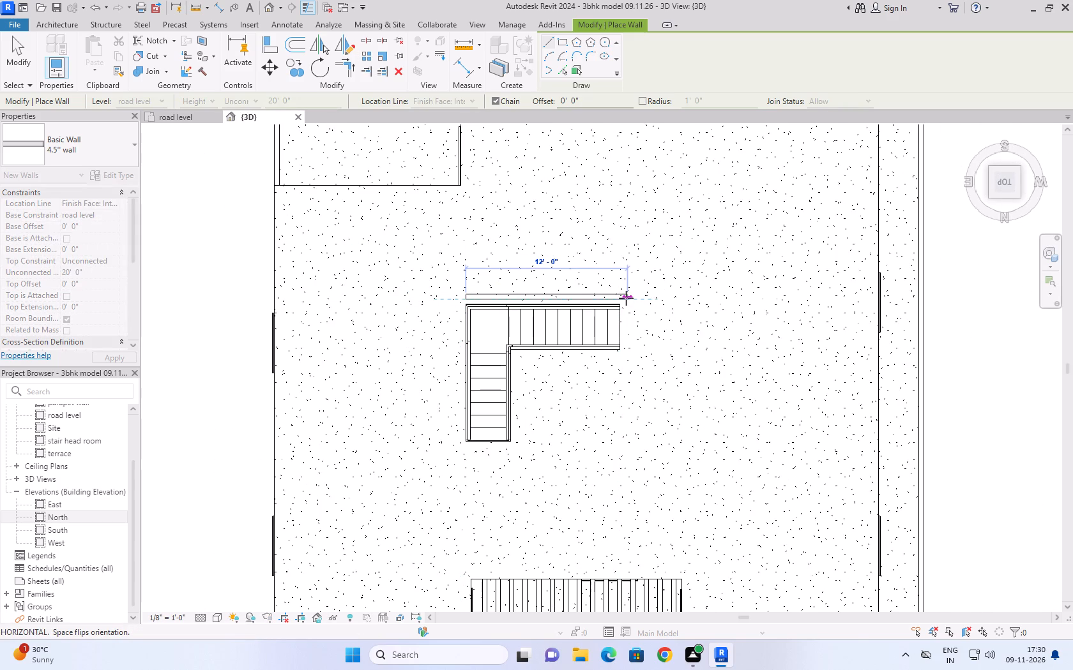
pyautogui.click(621, 298)
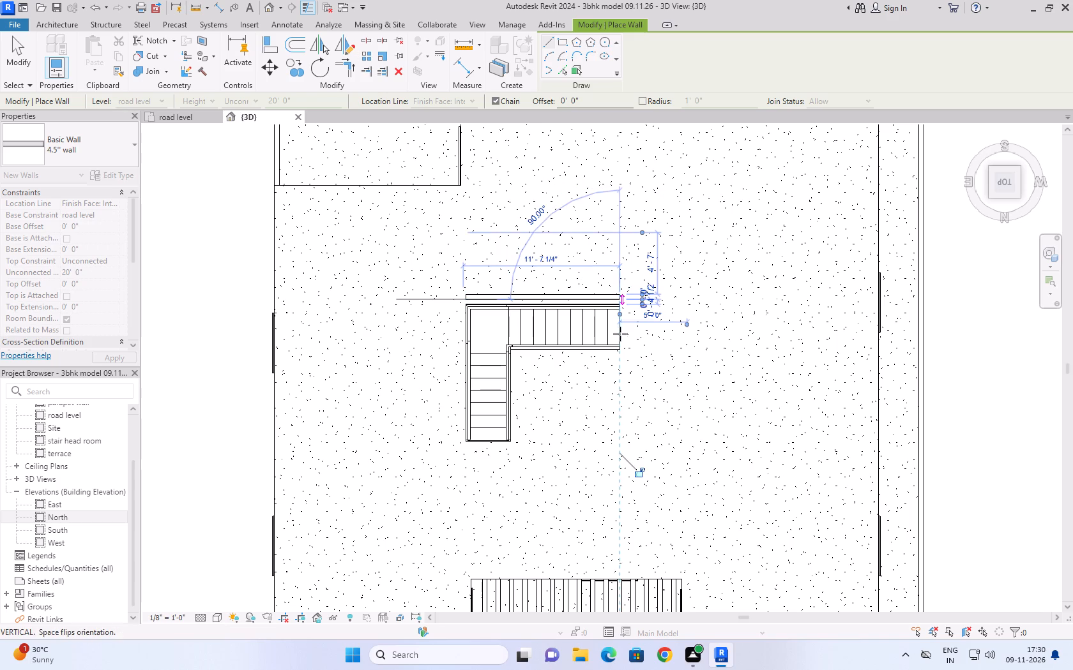
pyautogui.click(619, 353)
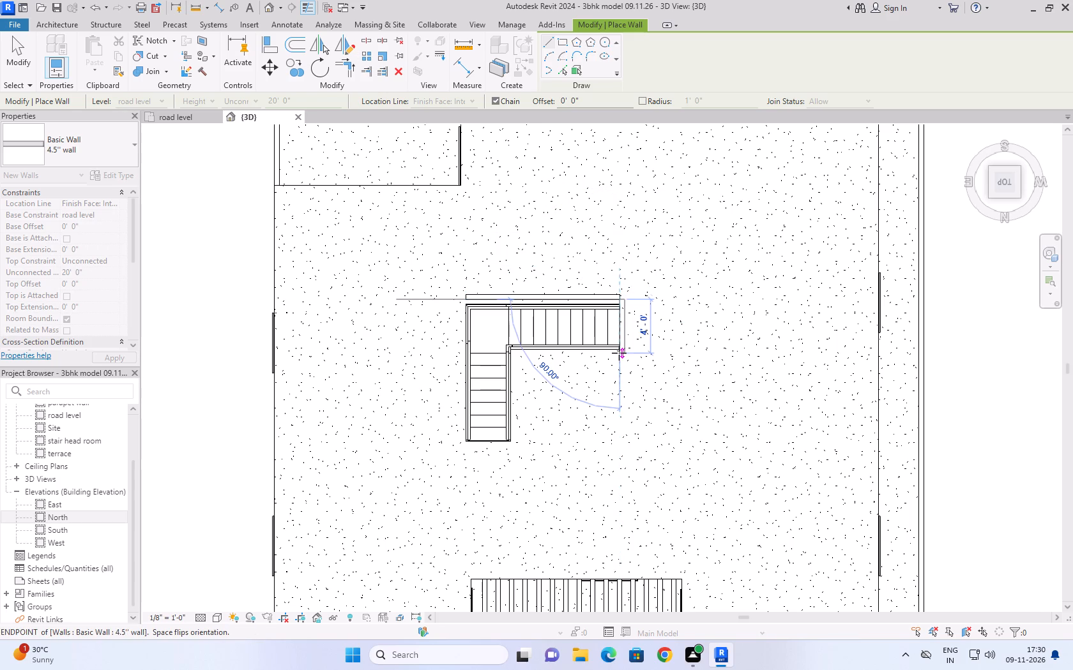
pyautogui.click(513, 349)
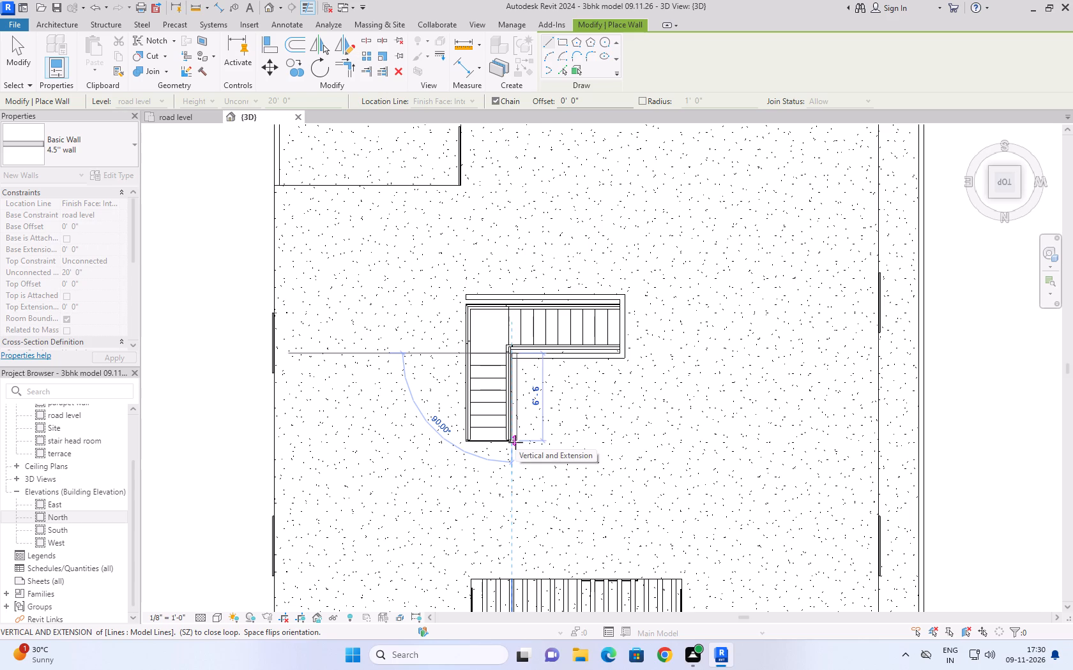
# Continue the chained 4.5" walls around the stair's north-south flight, about 3' 9 1/2" across its north end, and back along the east side.
pyautogui.click(514, 475)
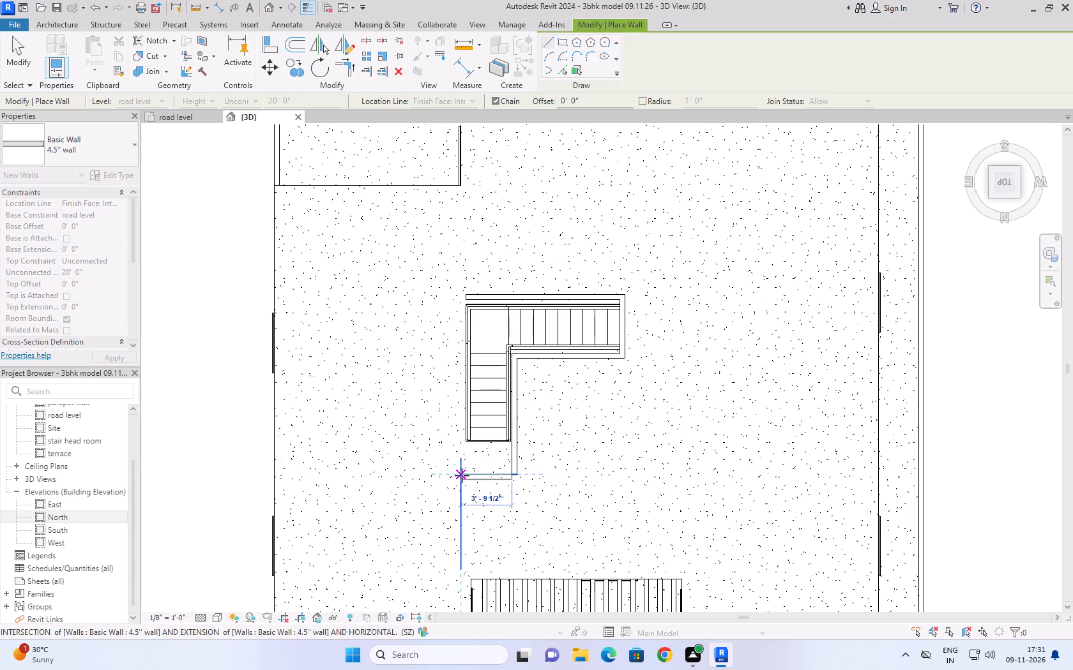
pyautogui.click(466, 475)
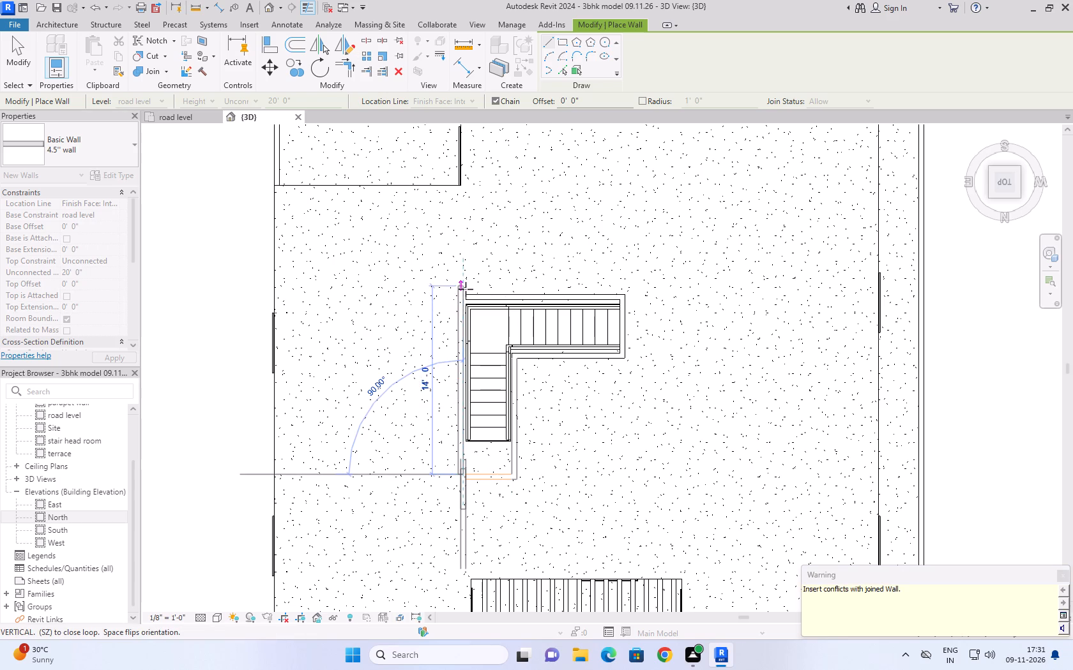
pyautogui.scroll(10, 466, 293)
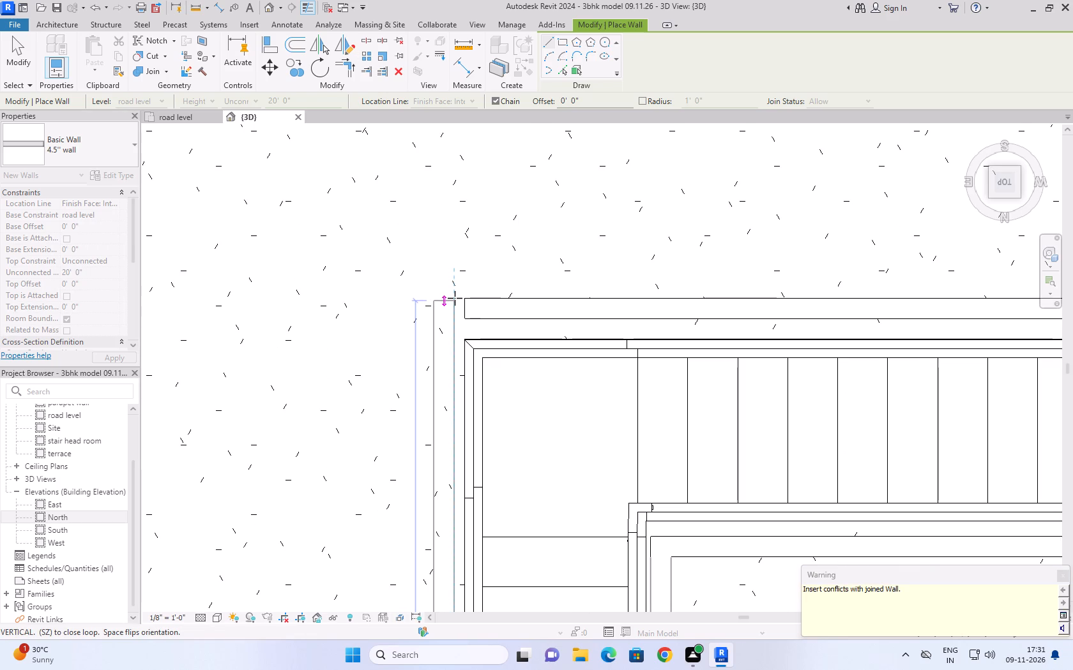
pyautogui.scroll(5, 455, 298)
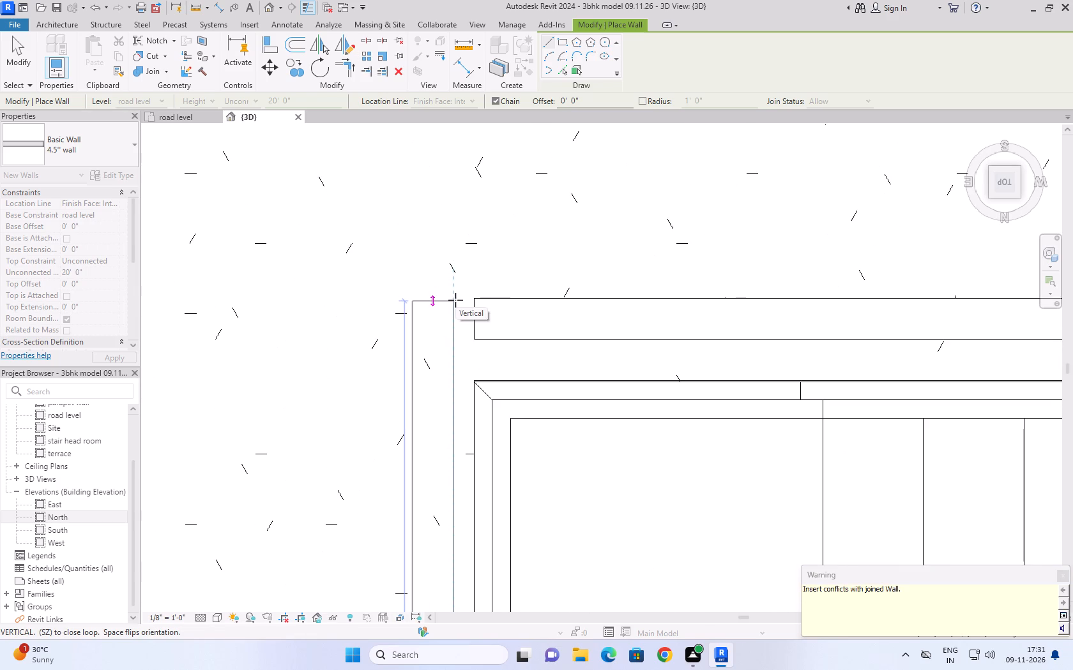
pyautogui.click(455, 300)
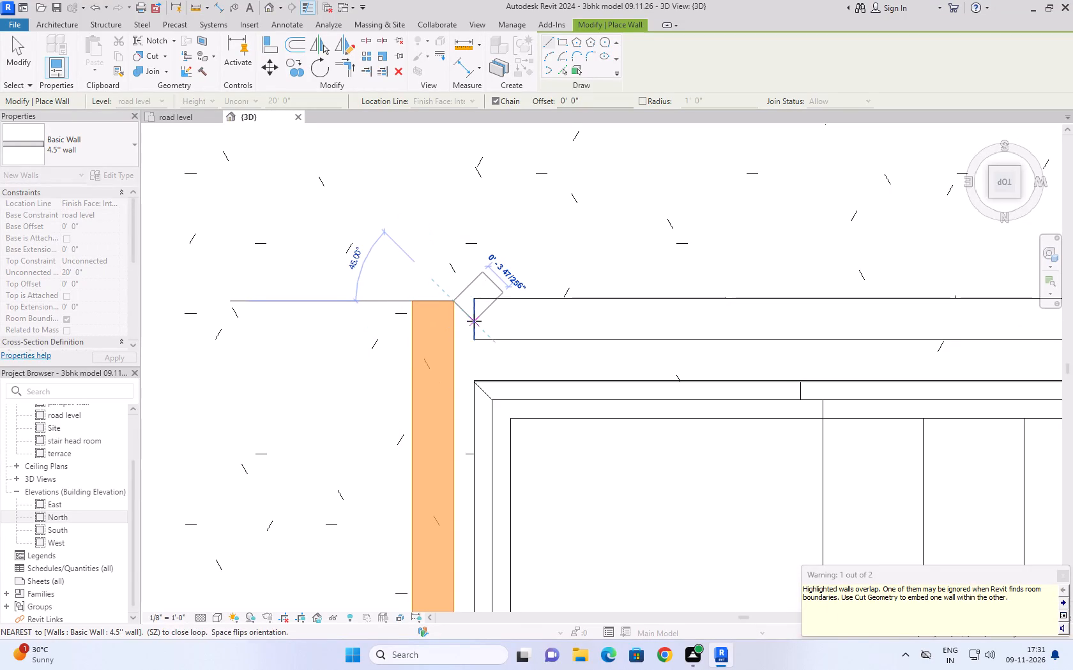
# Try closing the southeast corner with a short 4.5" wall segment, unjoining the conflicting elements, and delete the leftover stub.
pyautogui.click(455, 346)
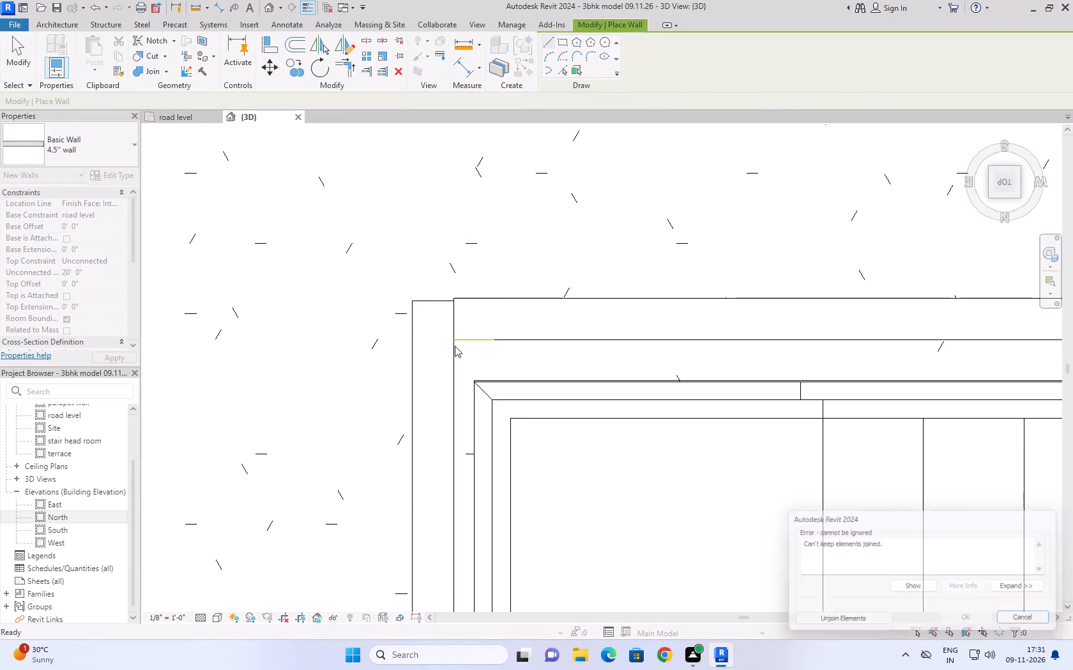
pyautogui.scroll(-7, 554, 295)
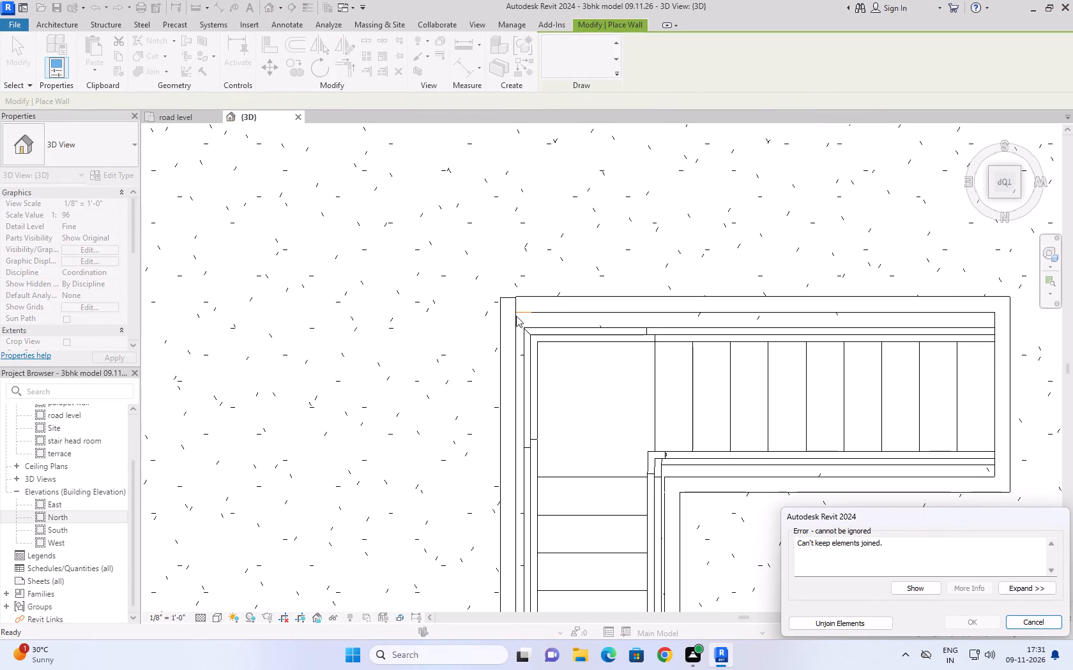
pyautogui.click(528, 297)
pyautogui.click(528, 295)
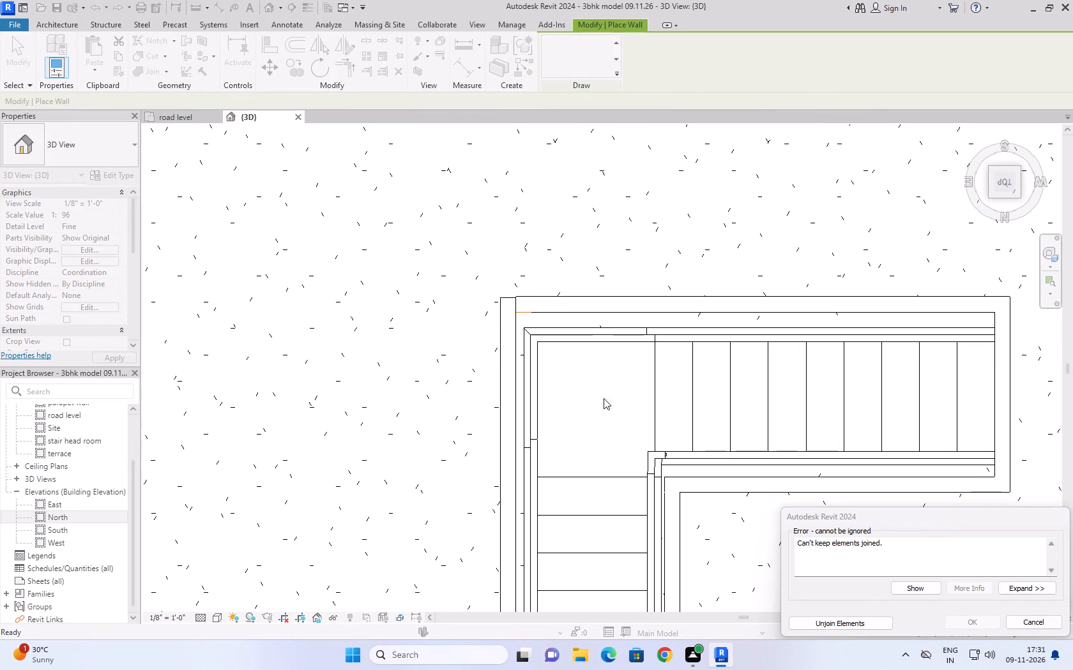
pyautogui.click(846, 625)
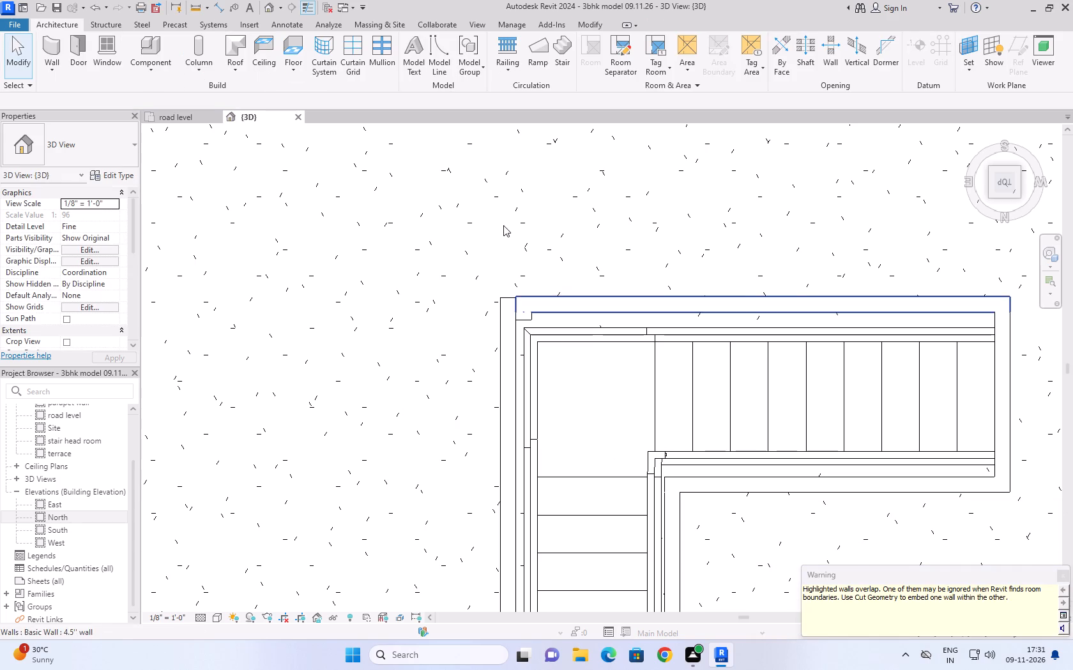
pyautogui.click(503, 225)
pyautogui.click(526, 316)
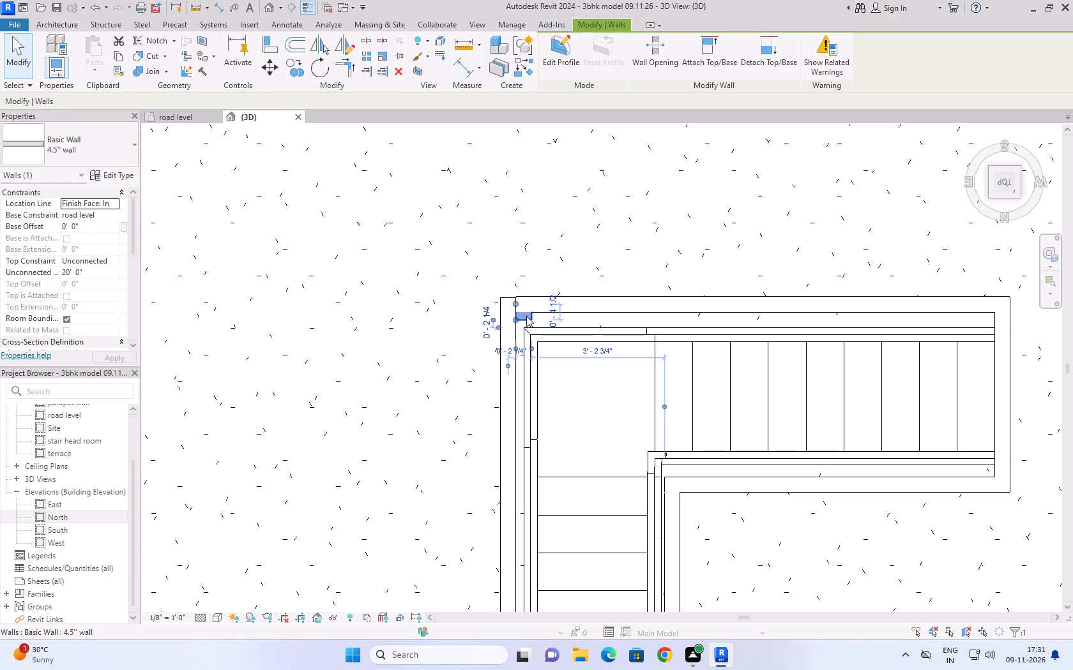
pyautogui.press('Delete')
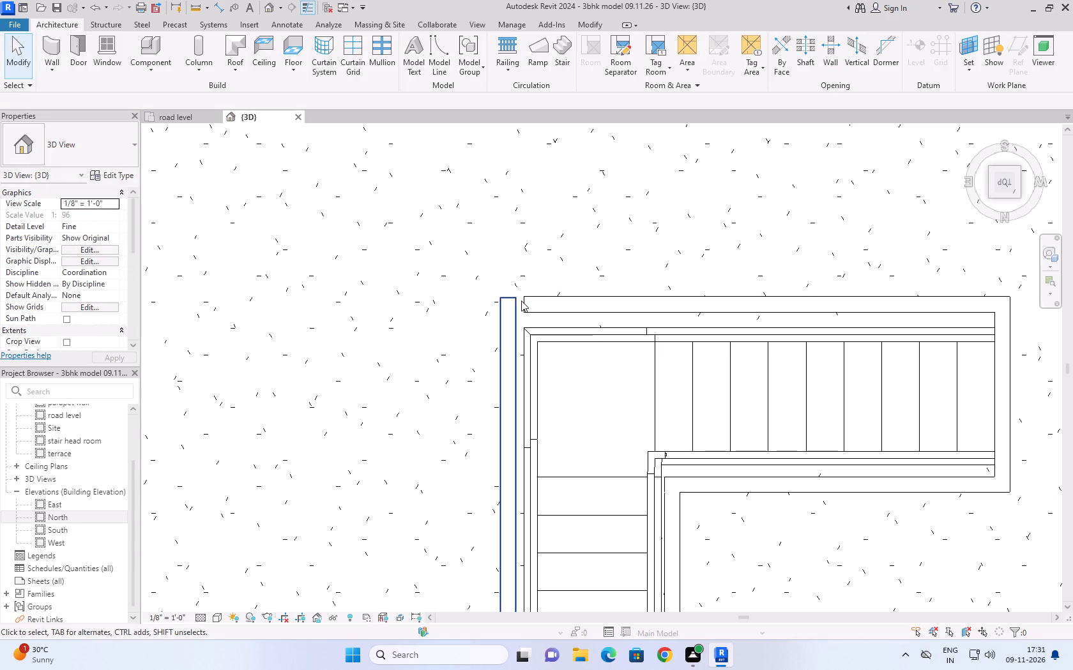
# Extend the south stair wall's east end to meet the east wall and close the enclosure's corner.
pyautogui.click(523, 302)
pyautogui.moveTo(519, 311); pyautogui.dragTo(502, 310)
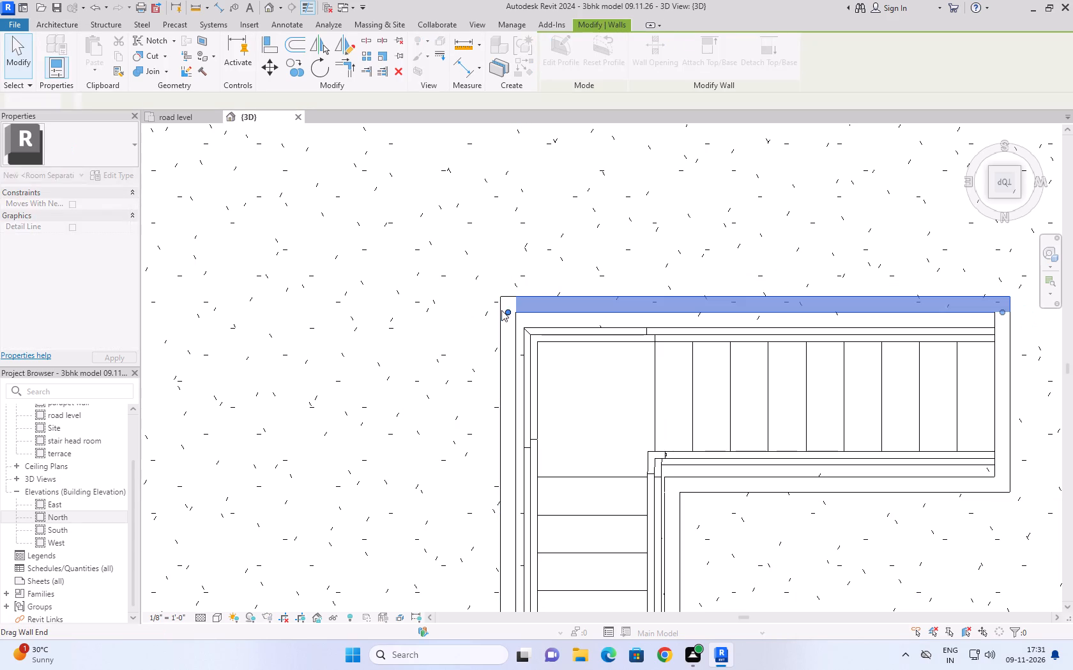
pyautogui.click(457, 268)
# Choose the Single-Flush 30" x 84" door type and try to place it in the stair enclosure's north end wall from the 3D top view.
pyautogui.scroll(-8, 568, 223)
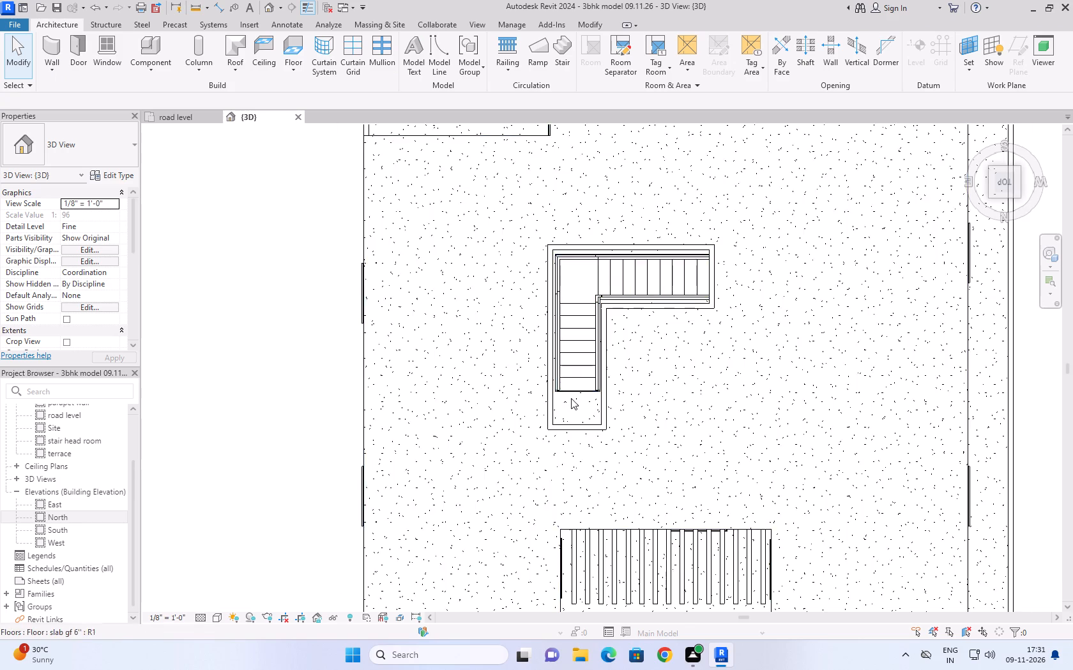
pyautogui.scroll(4, 571, 398)
pyautogui.scroll(-8, 571, 398)
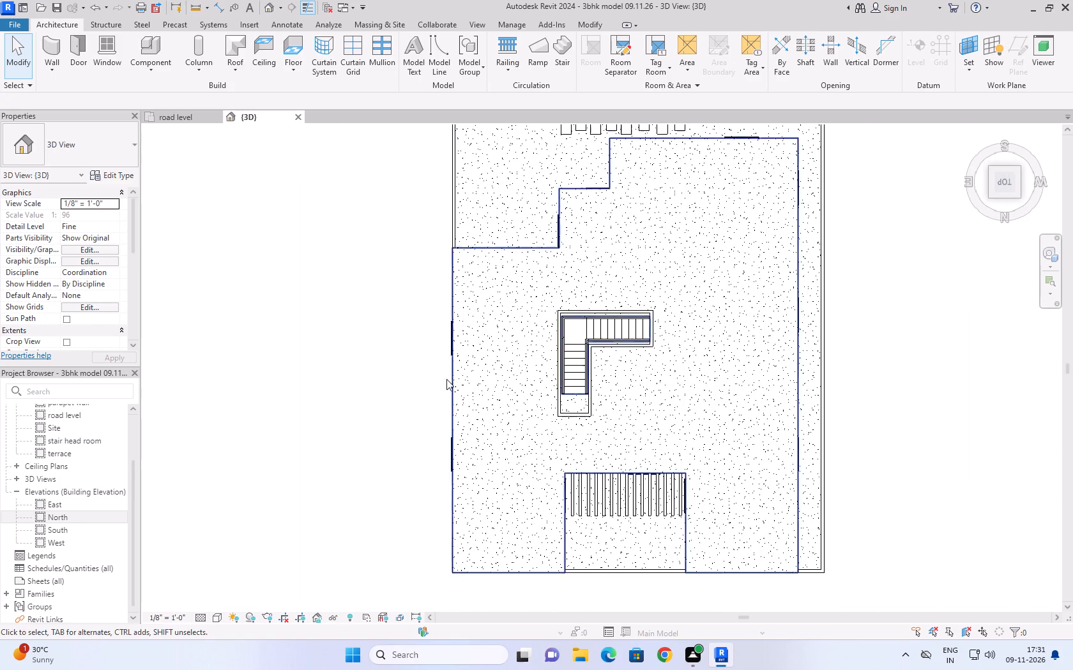
pyautogui.write('dr')
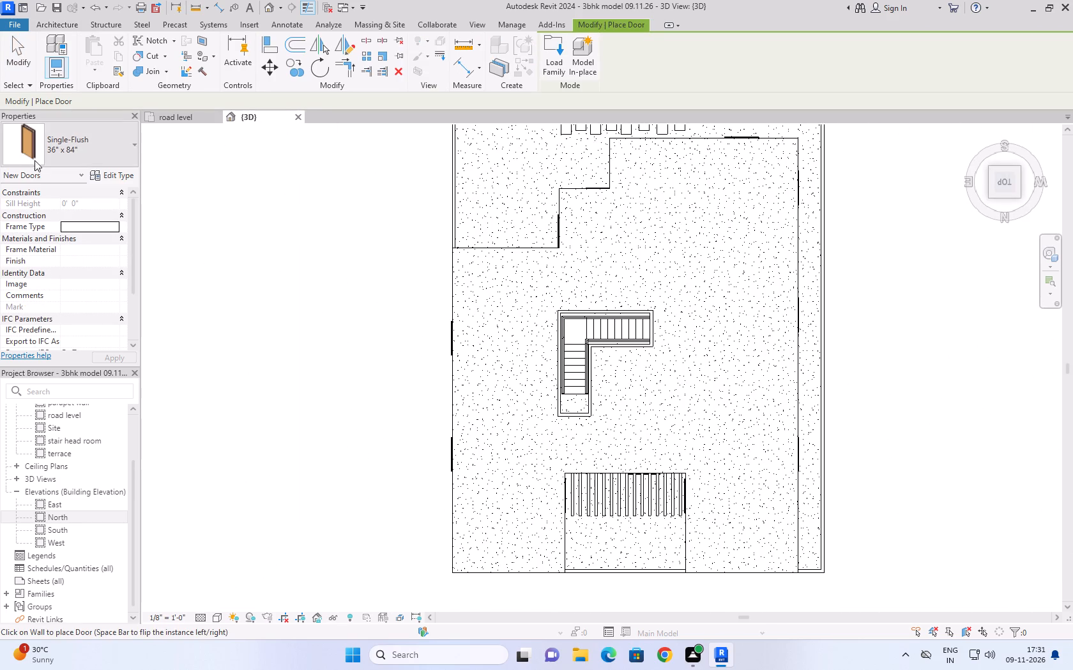
pyautogui.click(116, 153)
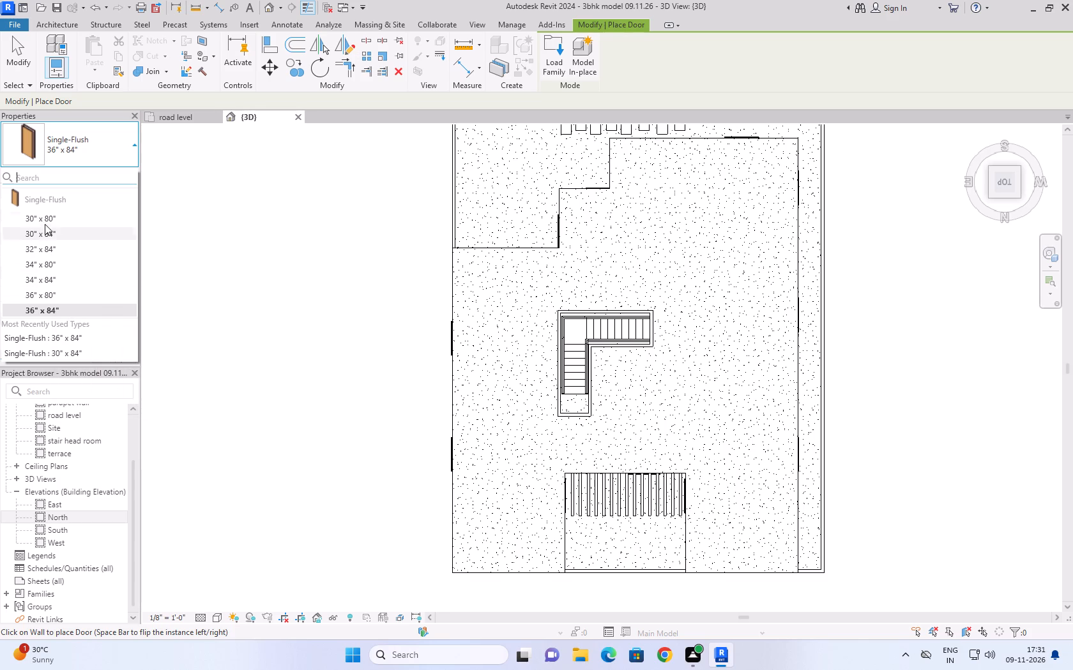
pyautogui.click(45, 232)
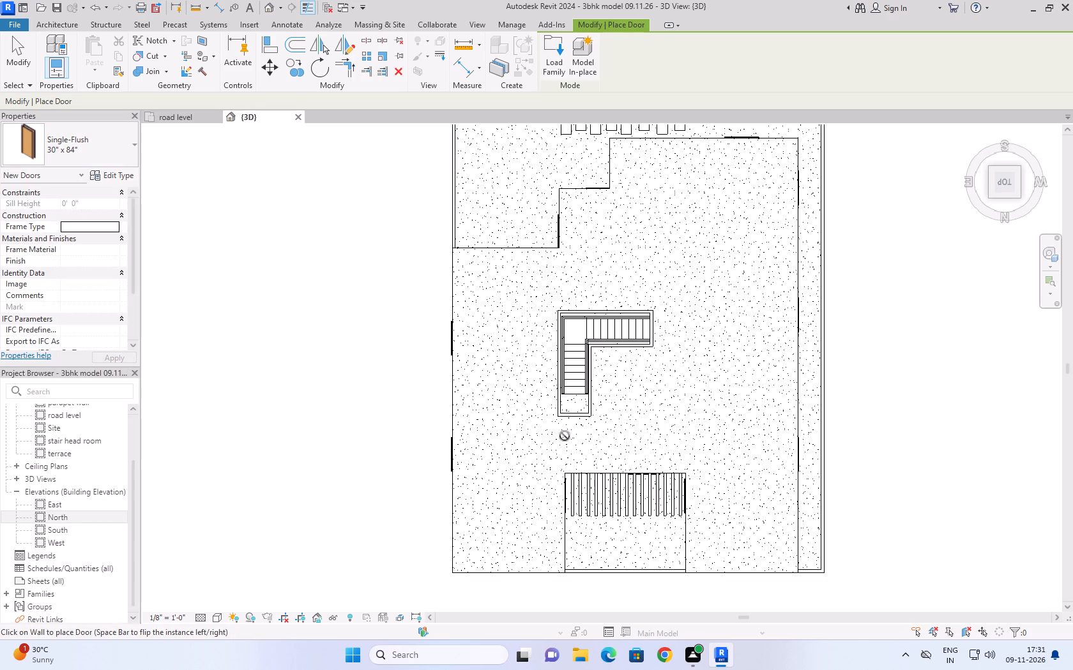
pyautogui.scroll(10, 576, 415)
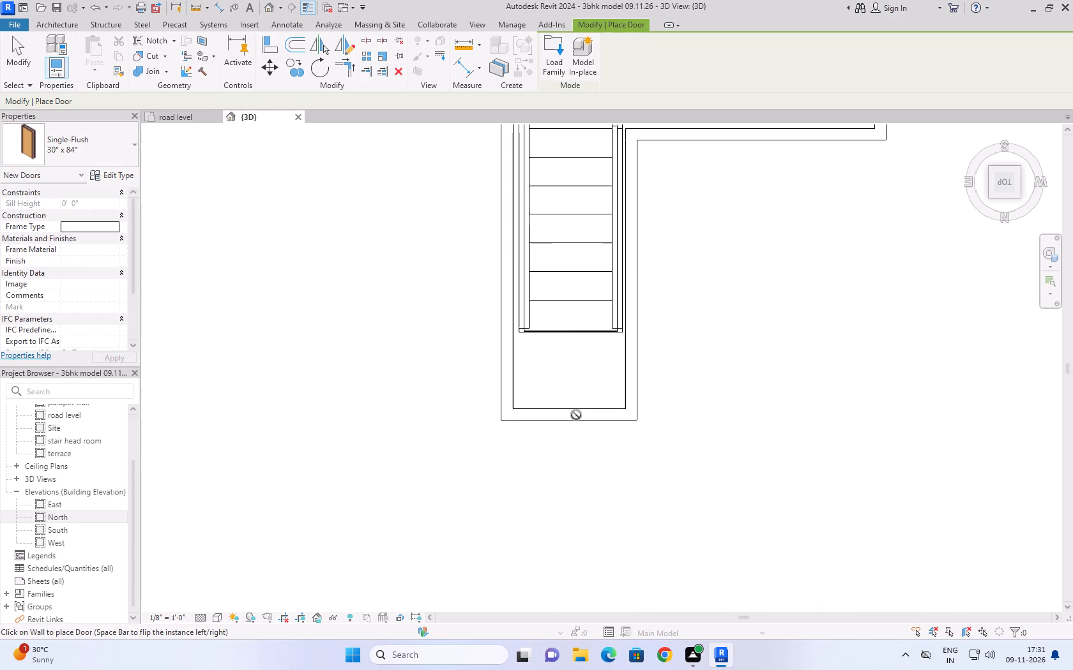
pyautogui.scroll(-10, 572, 428)
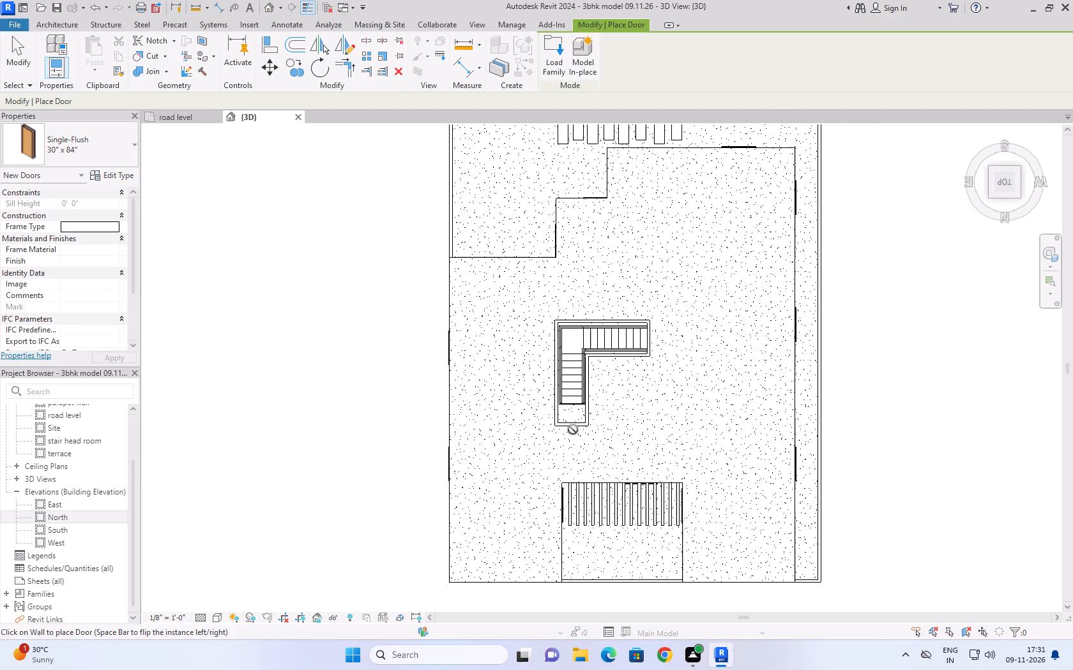
pyautogui.scroll(1, 558, 351)
pyautogui.click(65, 152)
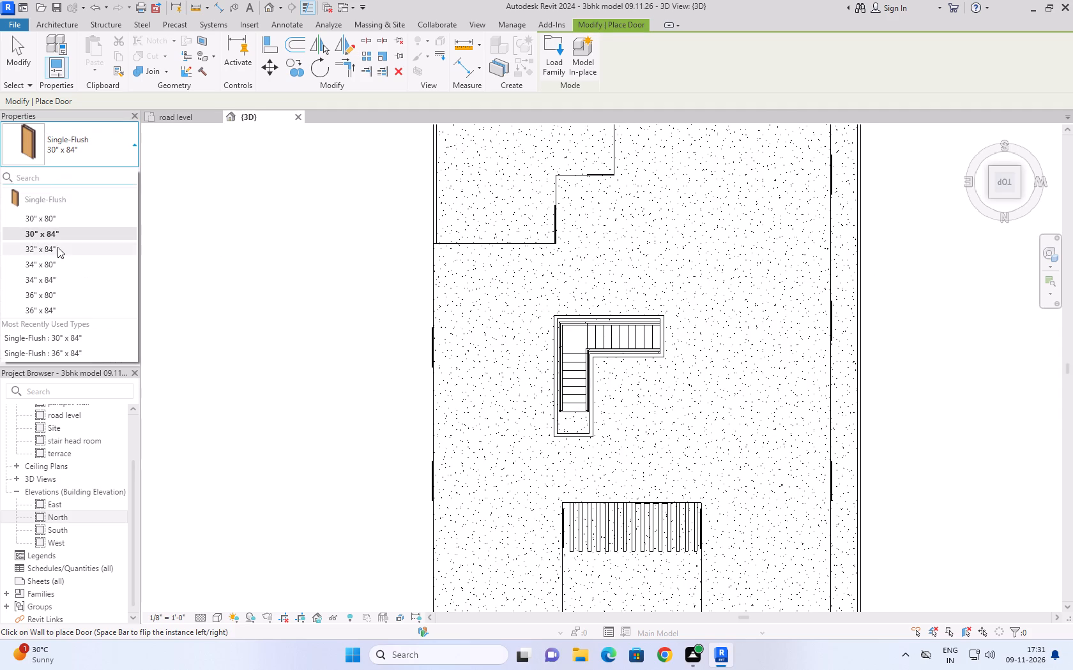
pyautogui.click(57, 266)
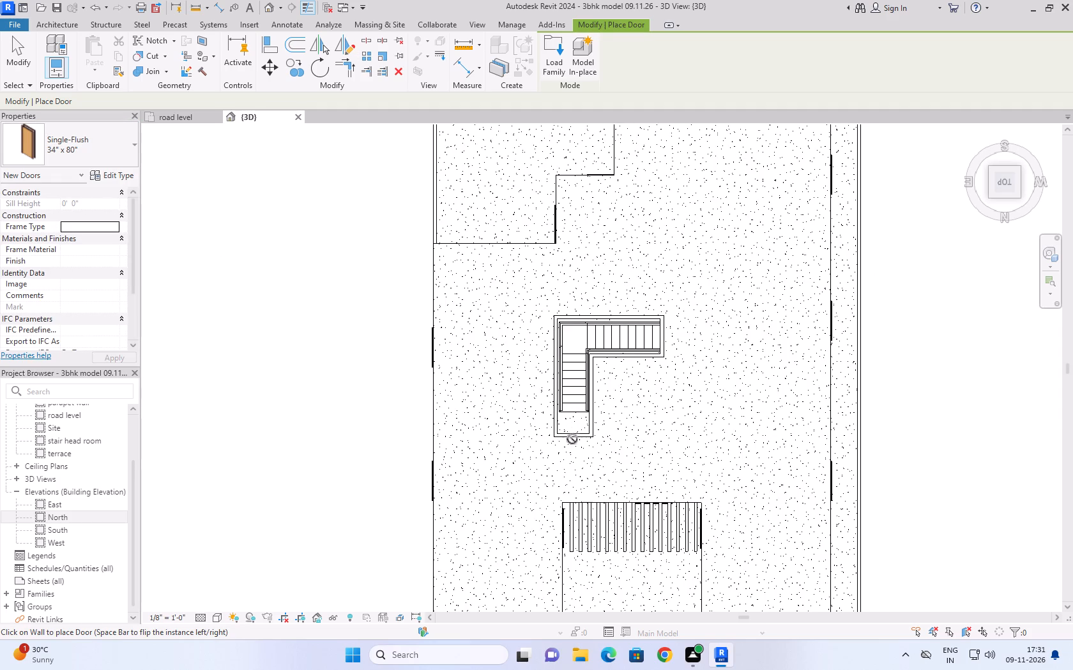
pyautogui.click(119, 153)
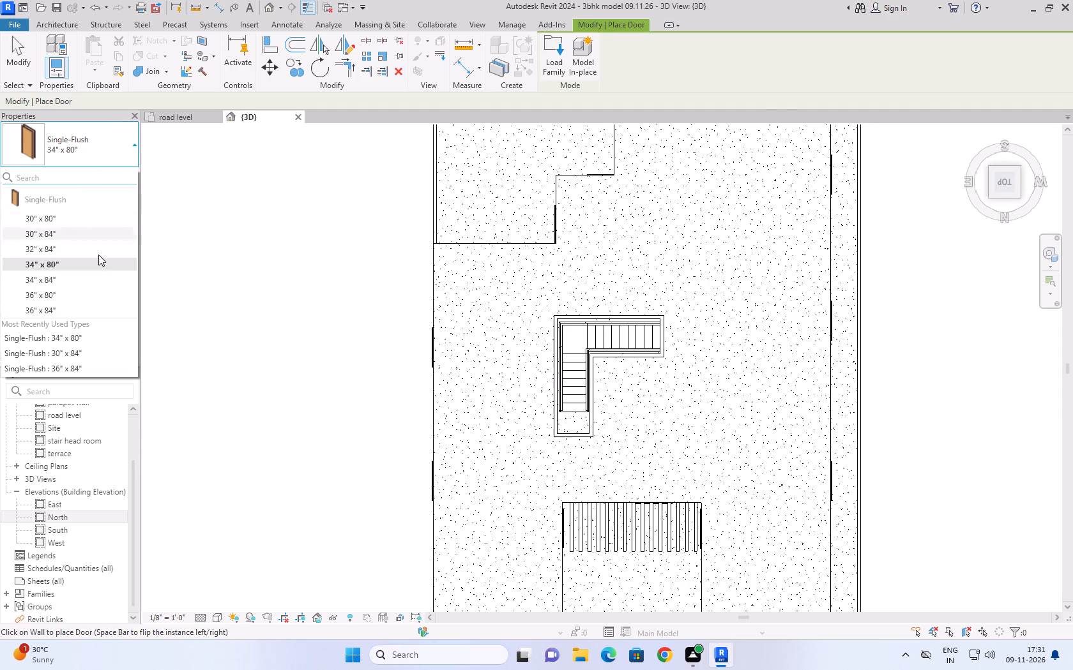
pyautogui.click(90, 228)
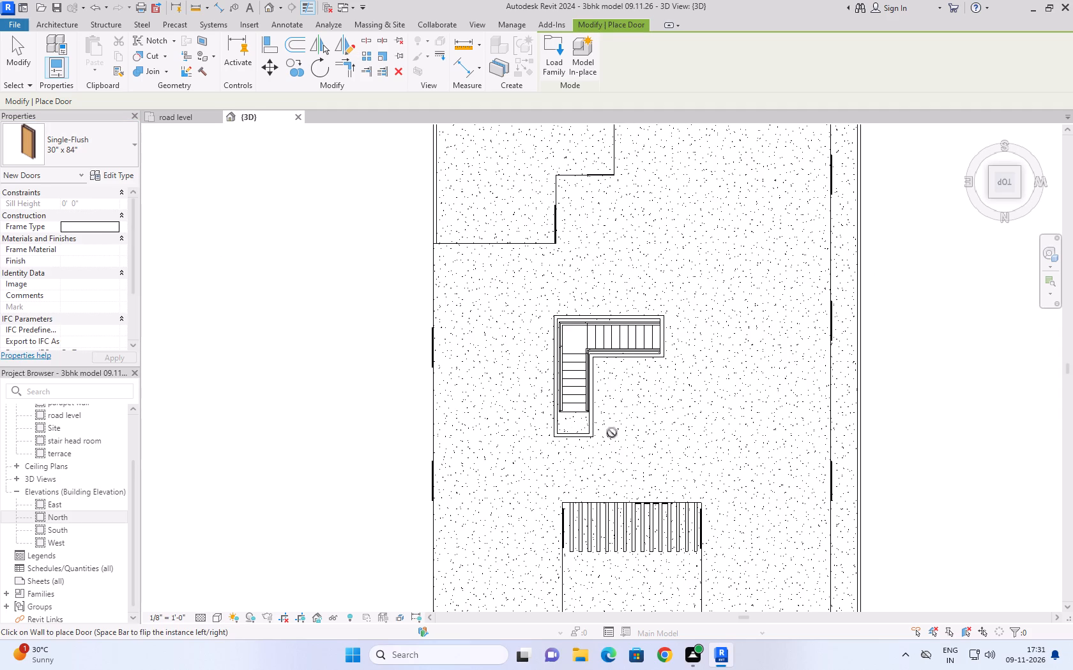
pyautogui.scroll(7, 593, 424)
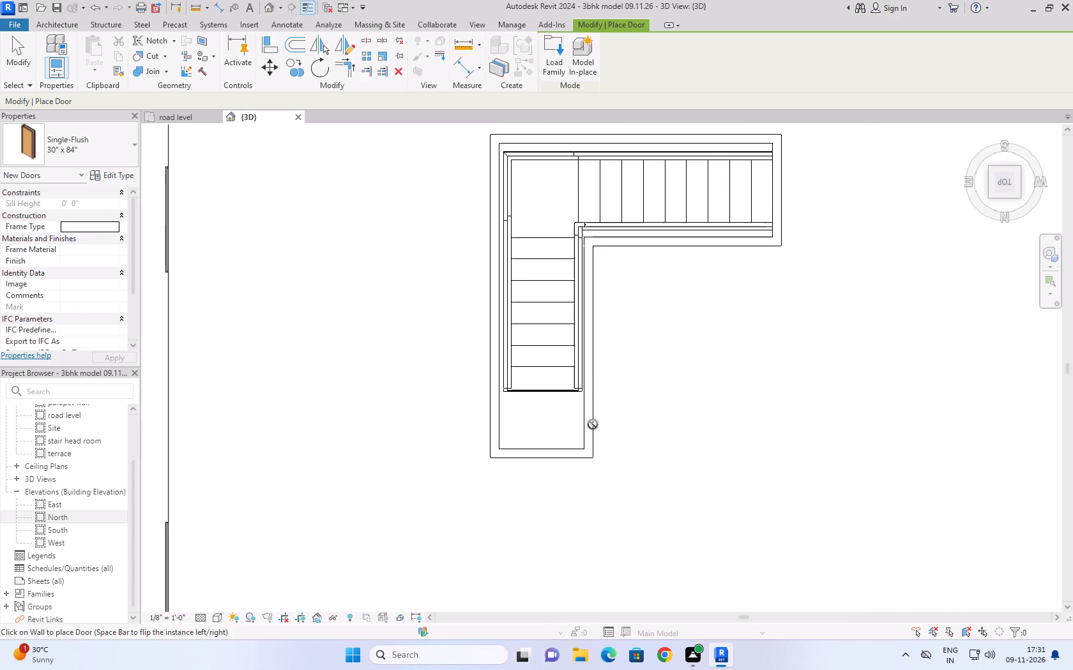
pyautogui.scroll(5, 593, 424)
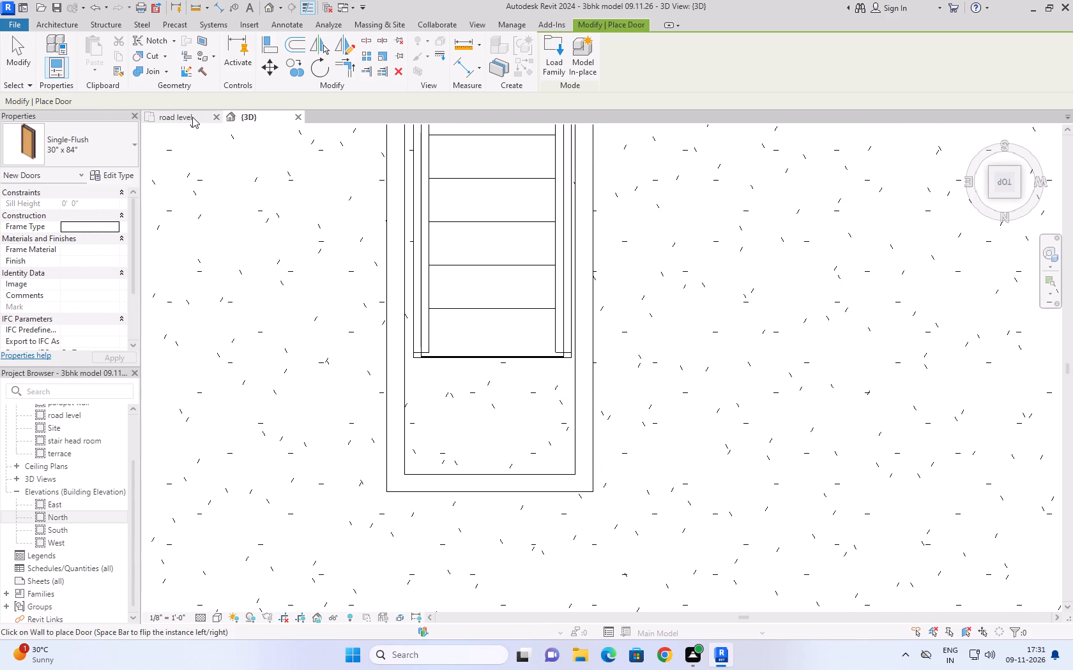
pyautogui.click(192, 117)
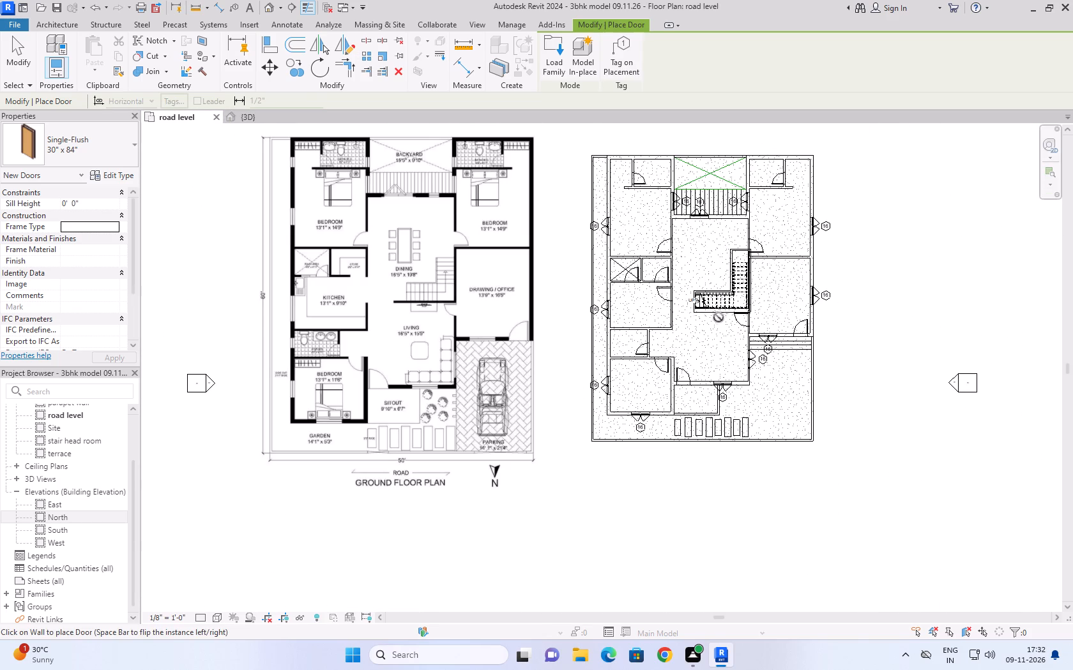
pyautogui.click(247, 122)
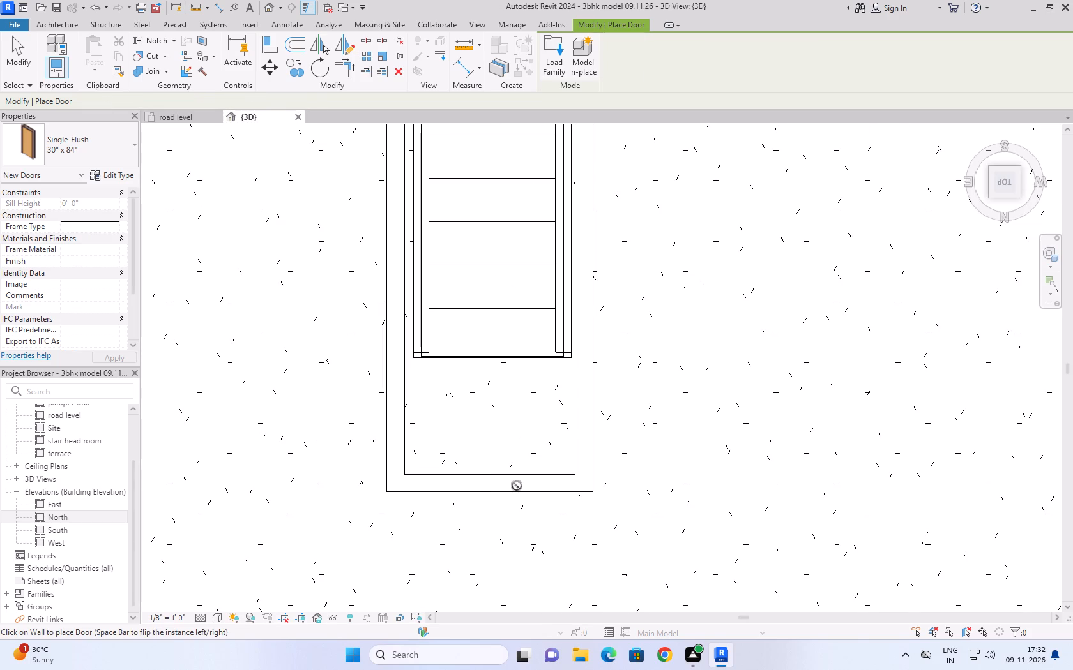
pyautogui.scroll(-10, 477, 498)
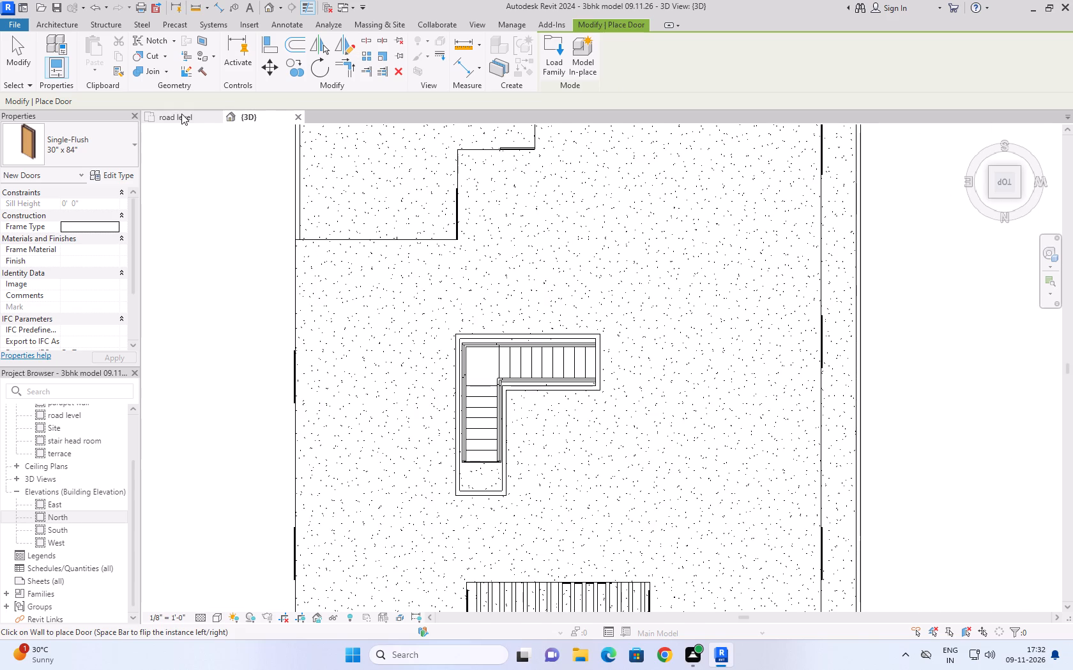
# Place the Single-Flush 30" x 84" door in the stair enclosure's west end wall, at the foot of the flight, in the road level plan.
pyautogui.click(980, 134)
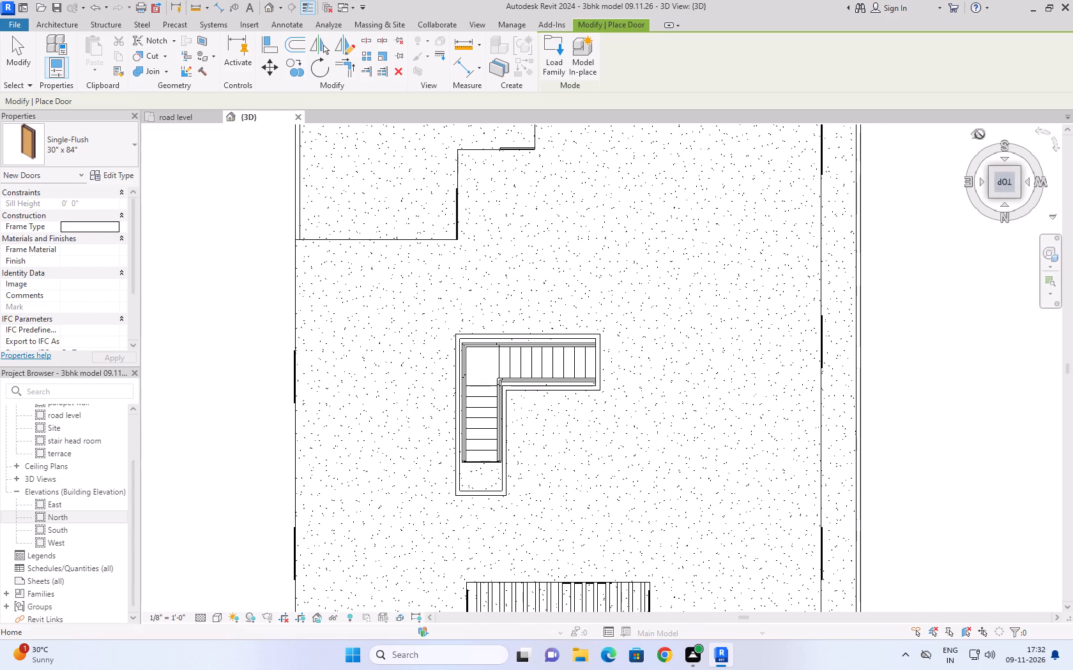
pyautogui.scroll(2, 767, 433)
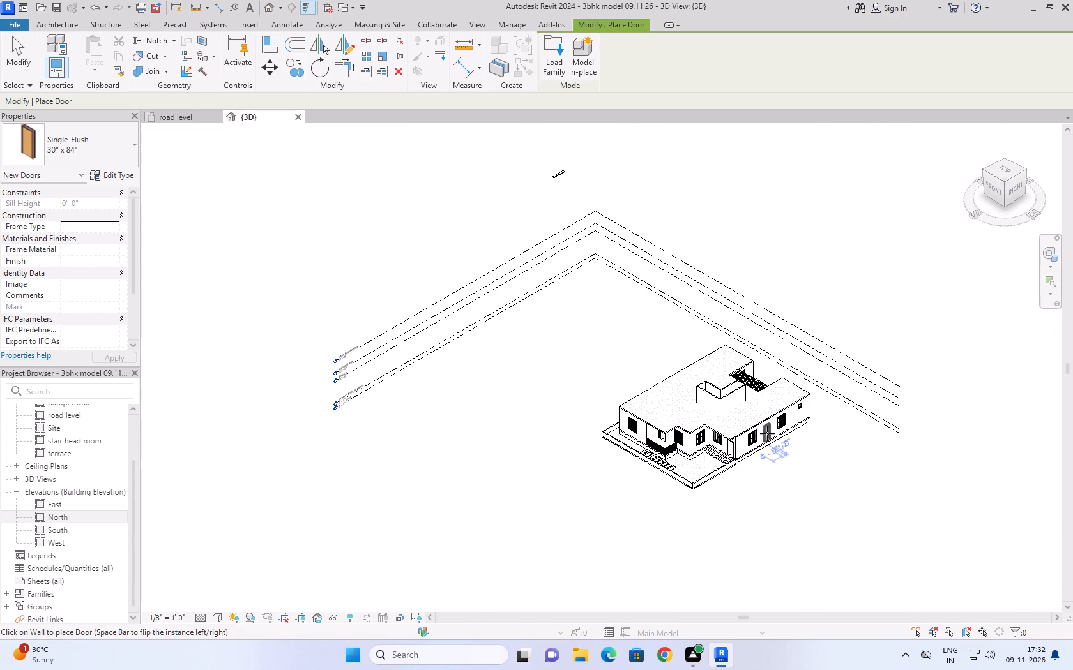
pyautogui.scroll(7, 767, 433)
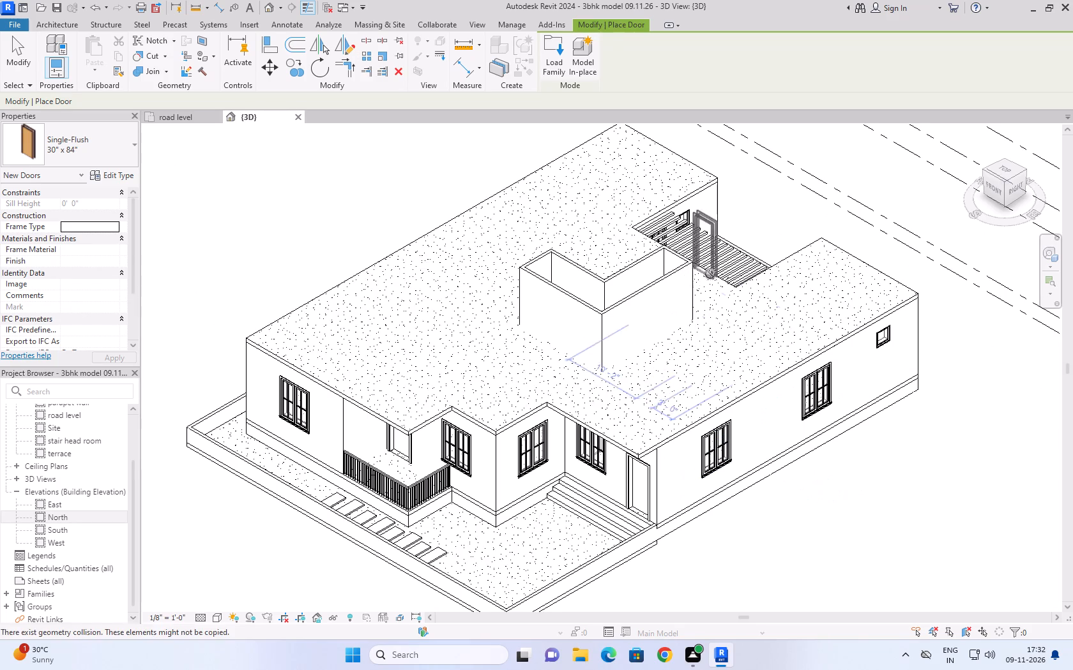
pyautogui.click(197, 126)
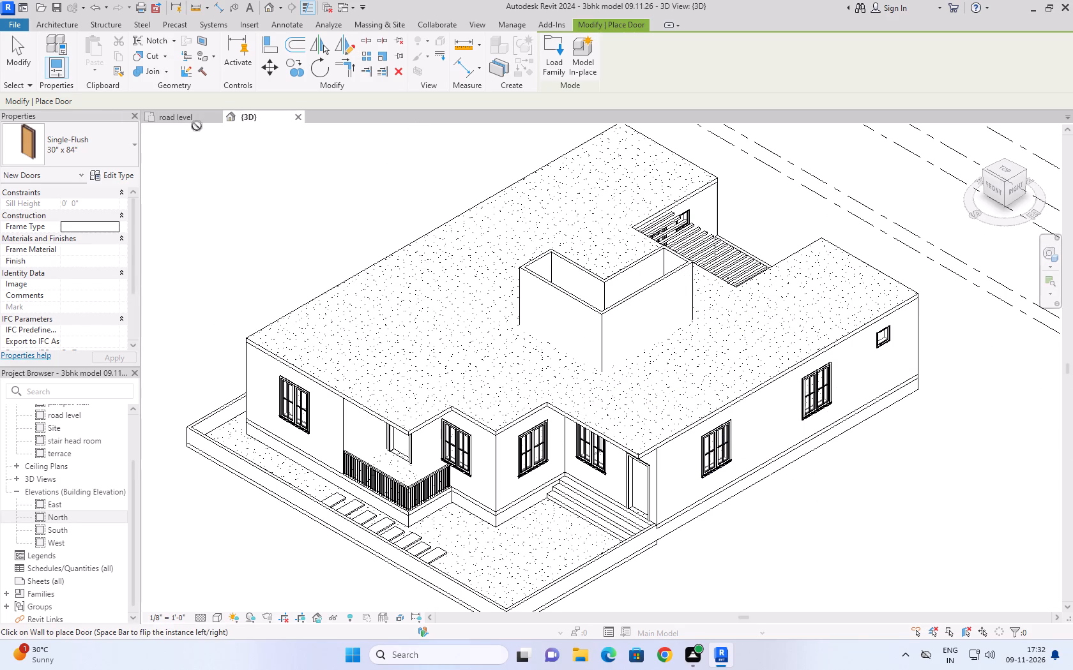
pyautogui.click(197, 117)
pyautogui.scroll(4, 695, 297)
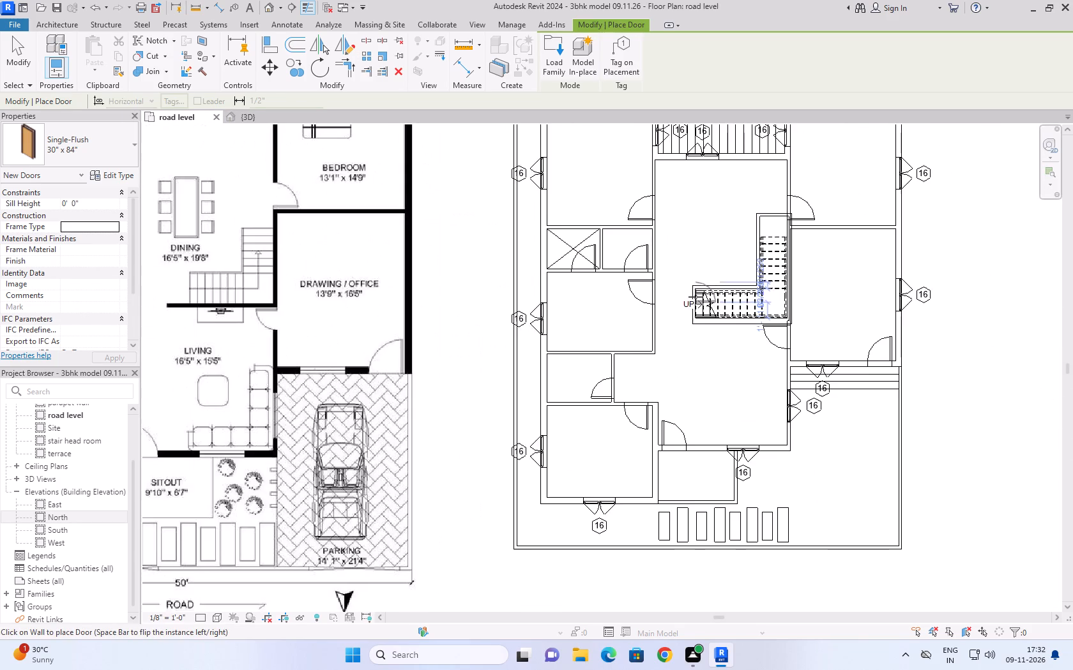
pyautogui.scroll(9, 700, 302)
pyautogui.middleClick(700, 302)
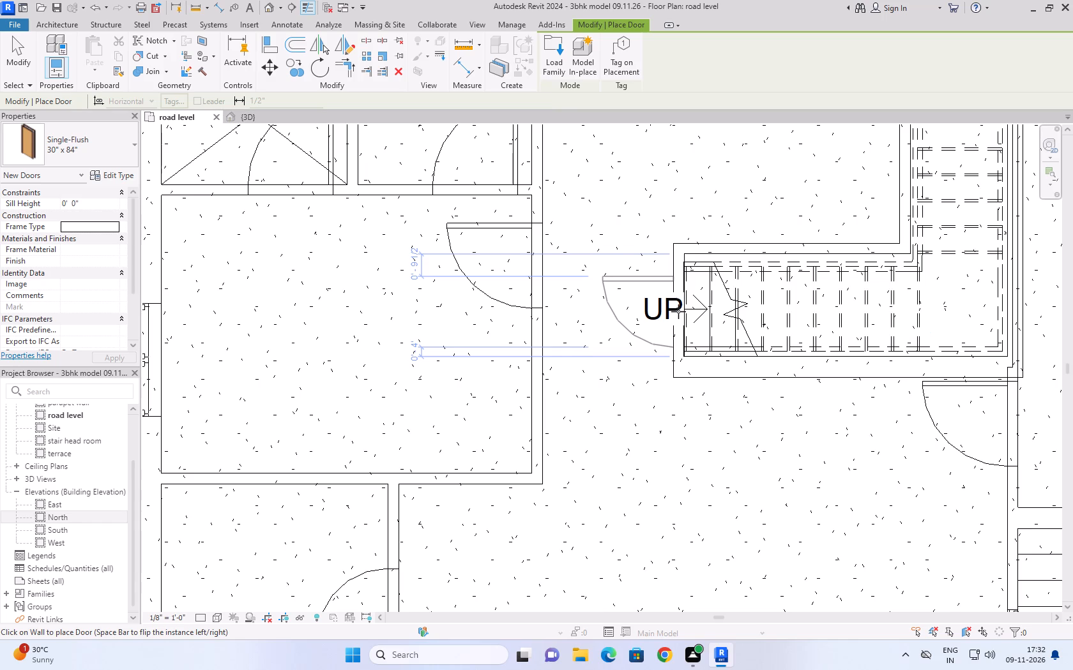
pyautogui.click(678, 311)
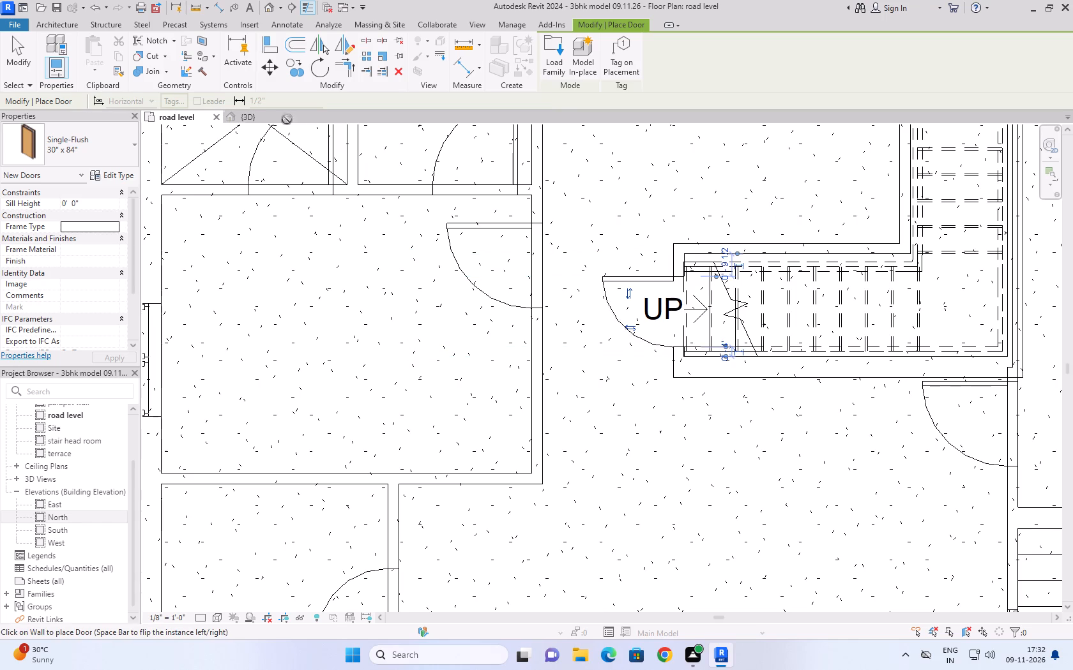
# Switch the 3D view from the hidden-line look to a display style that shows the material textures.
pyautogui.click(262, 114)
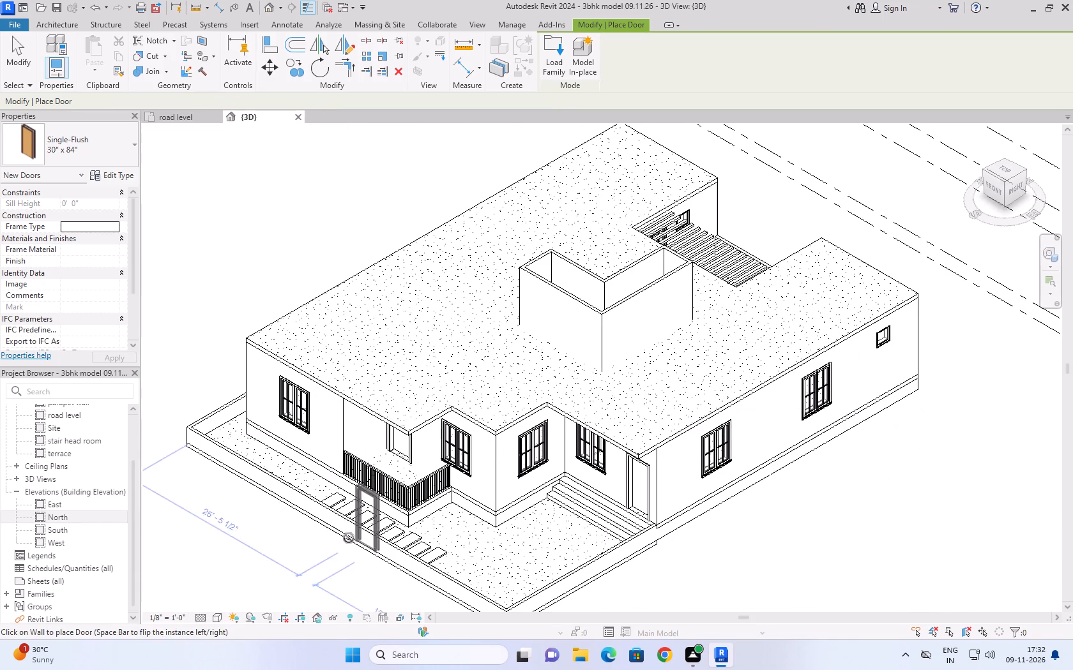
pyautogui.click(223, 620)
pyautogui.click(231, 602)
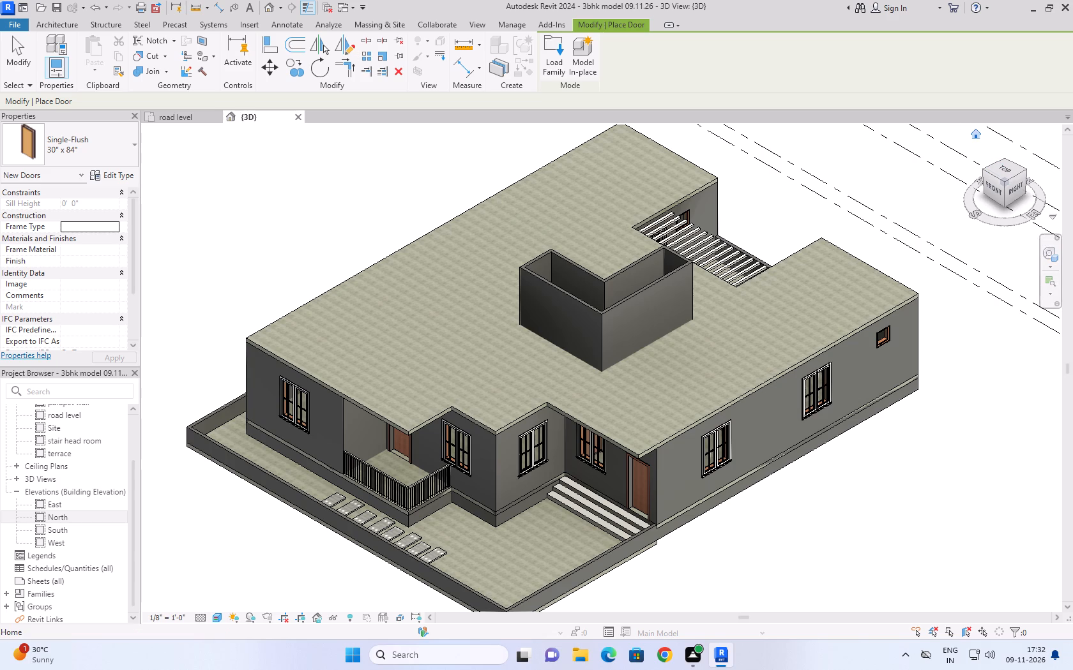
# Inspect the stair enclosure on the roof in 3D from the home, side and top viewpoints to check the door's position.
pyautogui.click(976, 134)
pyautogui.scroll(4, 771, 410)
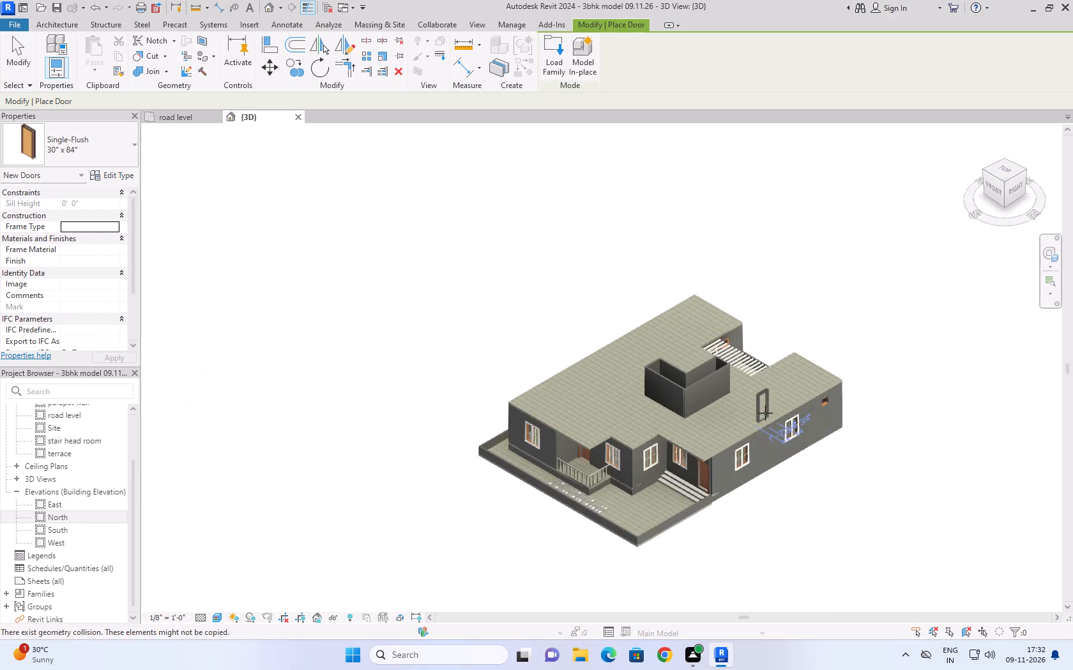
pyautogui.scroll(4, 766, 408)
pyautogui.keyDown('shift'); pyautogui.scroll(1, 925, 307); pyautogui.keyUp('shift')
pyautogui.keyDown('shift'); pyautogui.moveTo(925, 307); pyautogui.dragTo(792, 326, button='middle'); pyautogui.keyUp('shift')
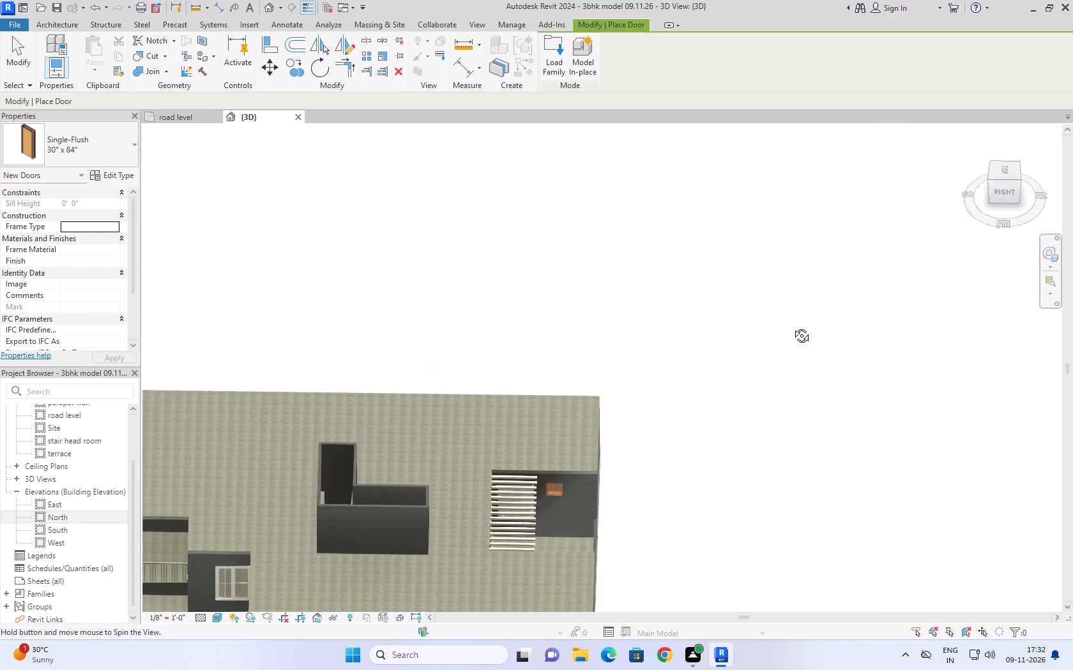
pyautogui.keyDown('shift'); pyautogui.moveTo(792, 326); pyautogui.dragTo(715, 314, button='middle'); pyautogui.keyUp('shift')
pyautogui.scroll(-8, 729, 295)
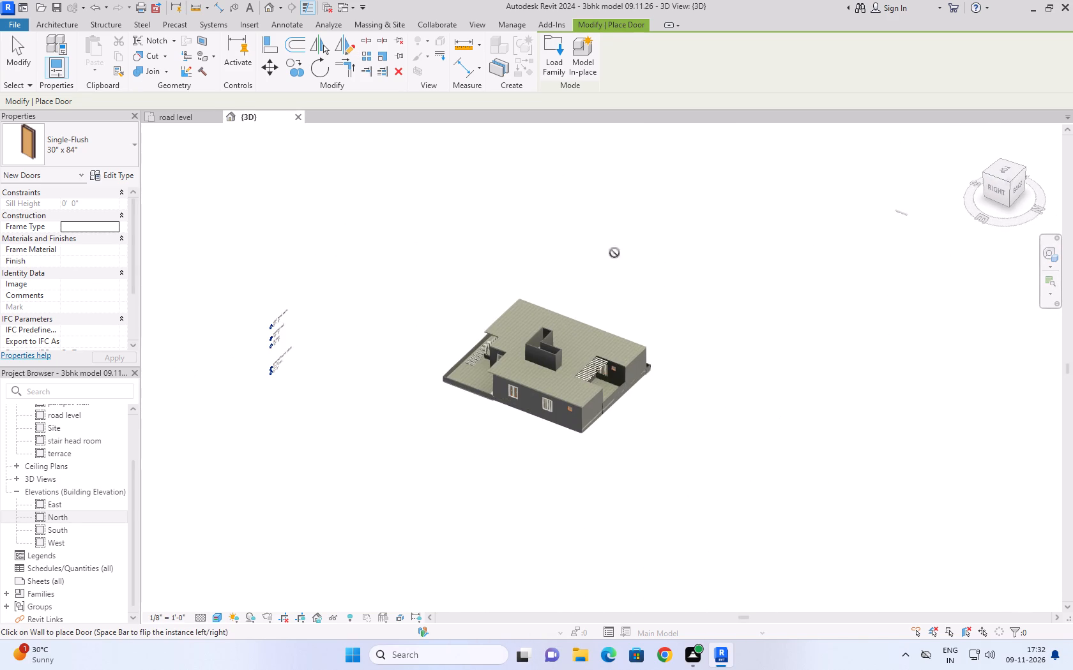
pyautogui.keyDown('shift'); pyautogui.moveTo(614, 253); pyautogui.dragTo(666, 501, button='middle'); pyautogui.keyUp('shift')
pyautogui.keyDown('shift'); pyautogui.scroll(1, 655, 510); pyautogui.keyUp('shift')
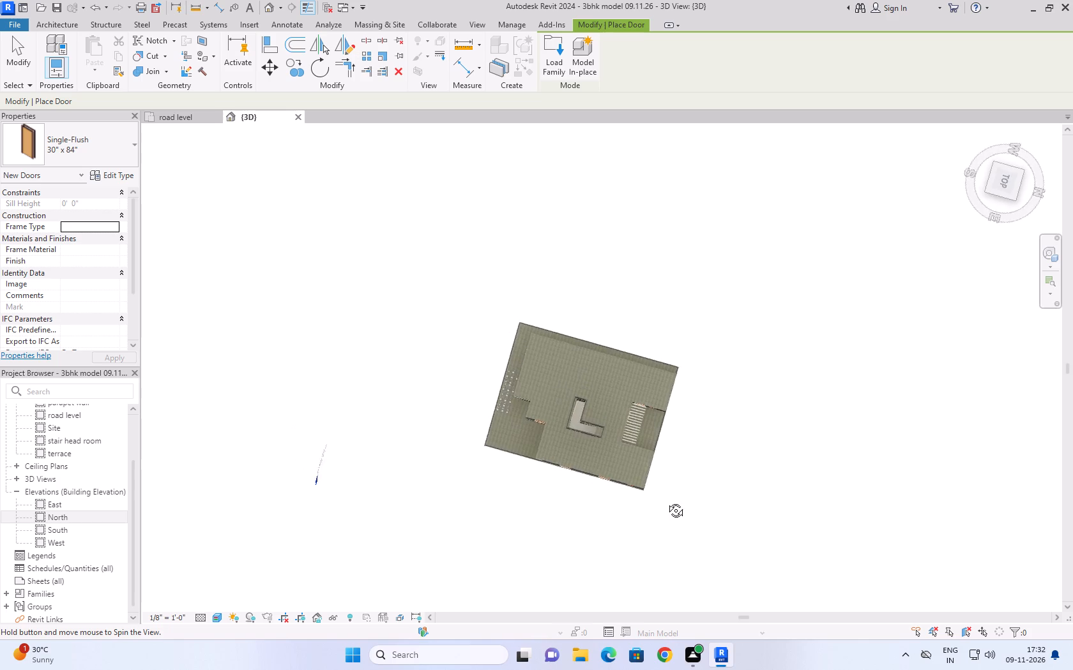
pyautogui.keyDown('shift'); pyautogui.moveTo(666, 501); pyautogui.dragTo(699, 398, button='middle'); pyautogui.keyUp('shift')
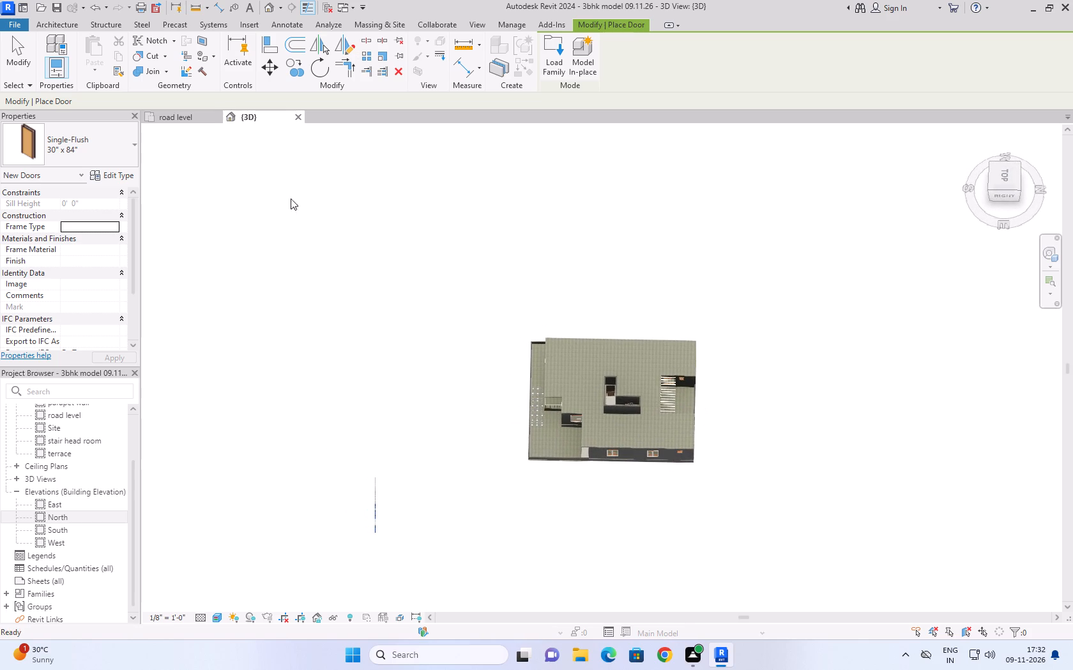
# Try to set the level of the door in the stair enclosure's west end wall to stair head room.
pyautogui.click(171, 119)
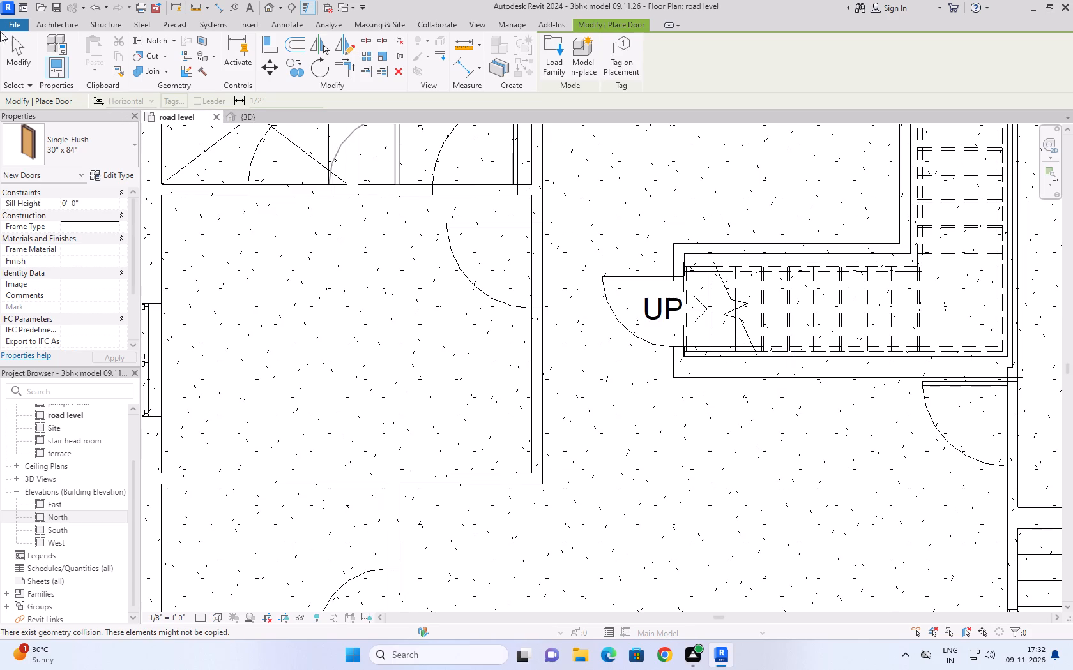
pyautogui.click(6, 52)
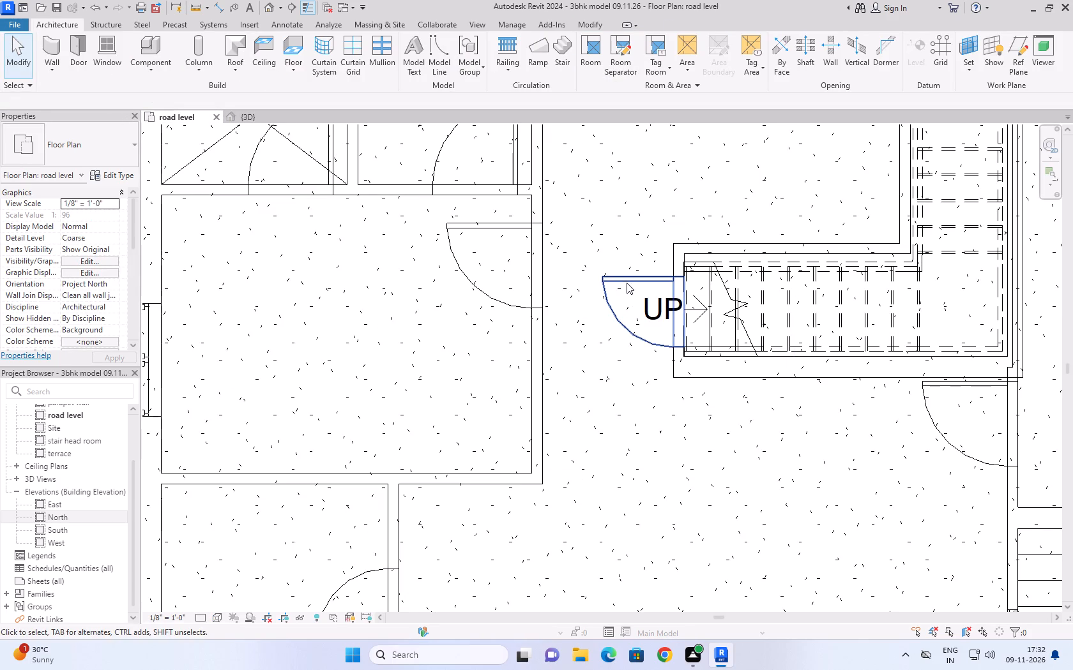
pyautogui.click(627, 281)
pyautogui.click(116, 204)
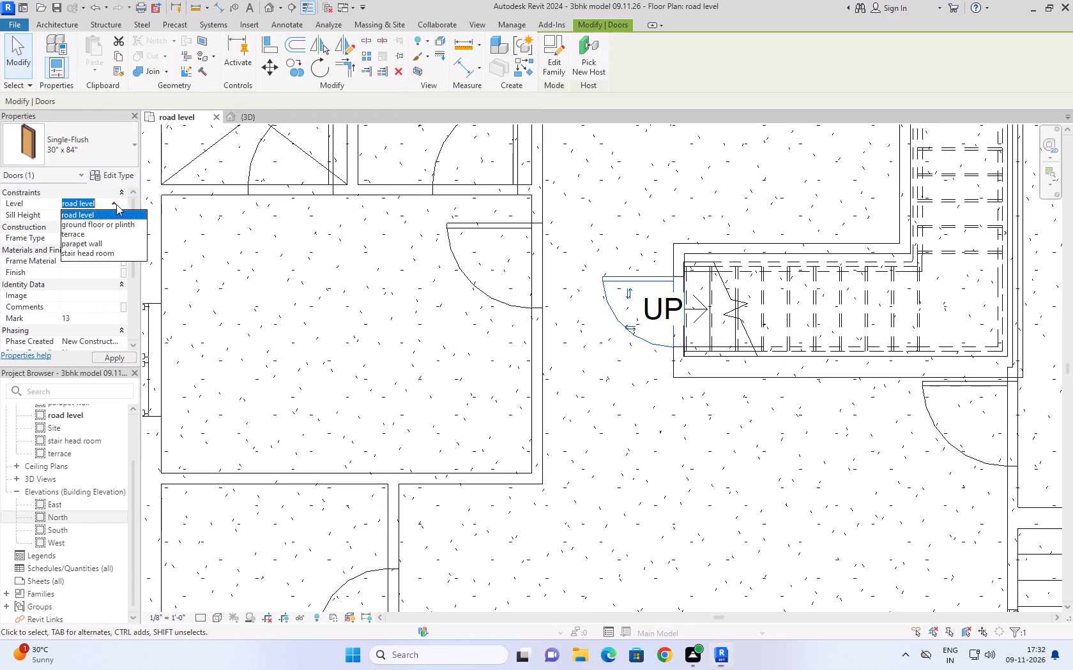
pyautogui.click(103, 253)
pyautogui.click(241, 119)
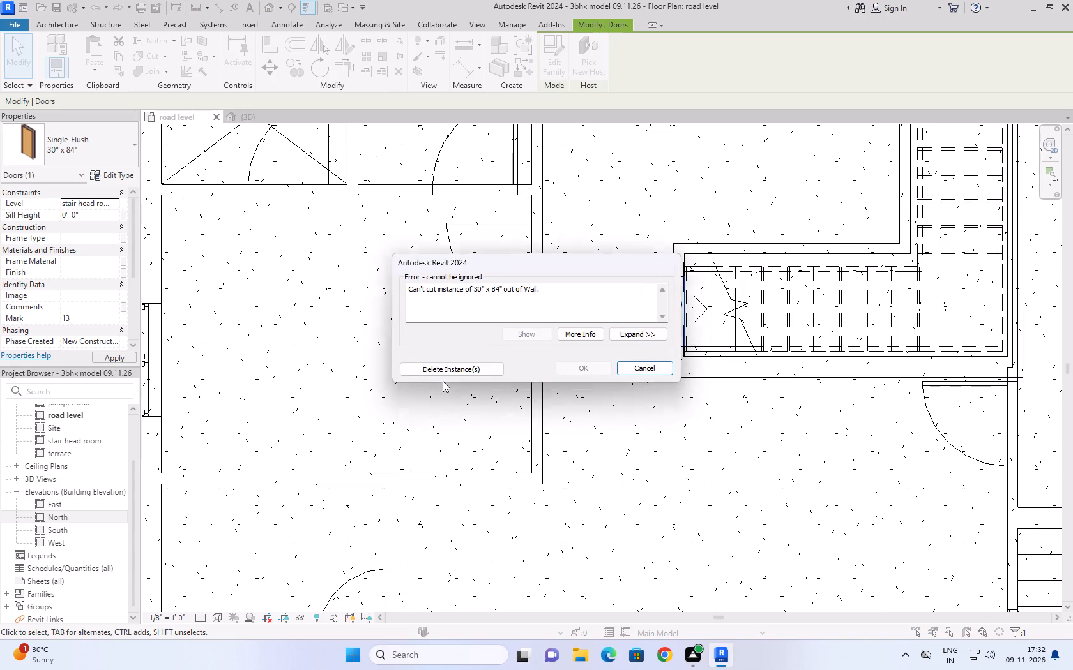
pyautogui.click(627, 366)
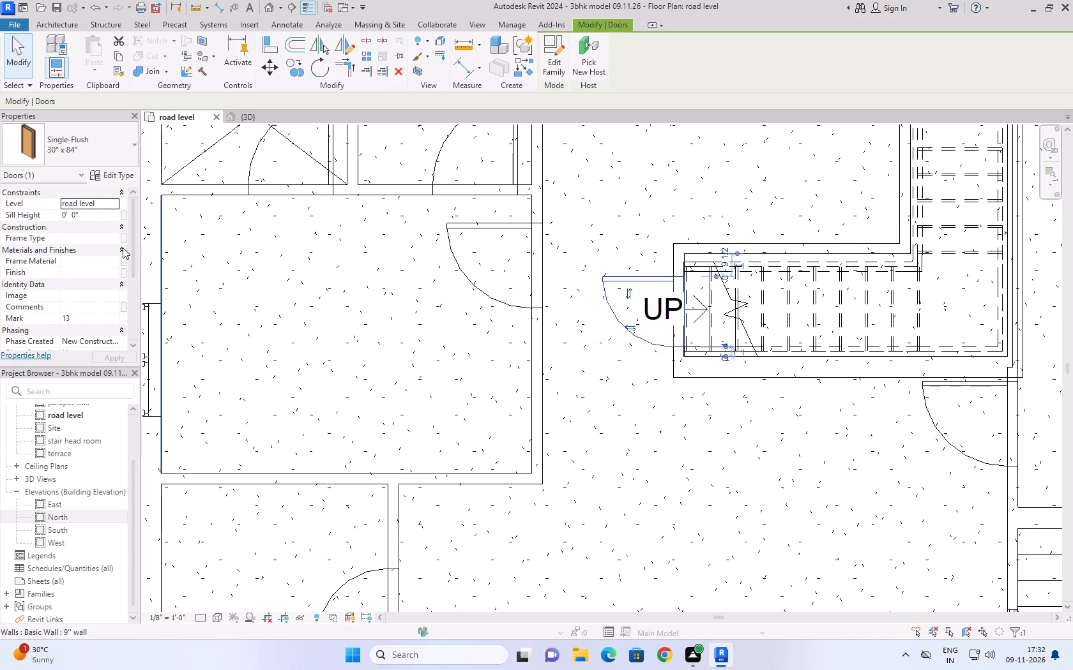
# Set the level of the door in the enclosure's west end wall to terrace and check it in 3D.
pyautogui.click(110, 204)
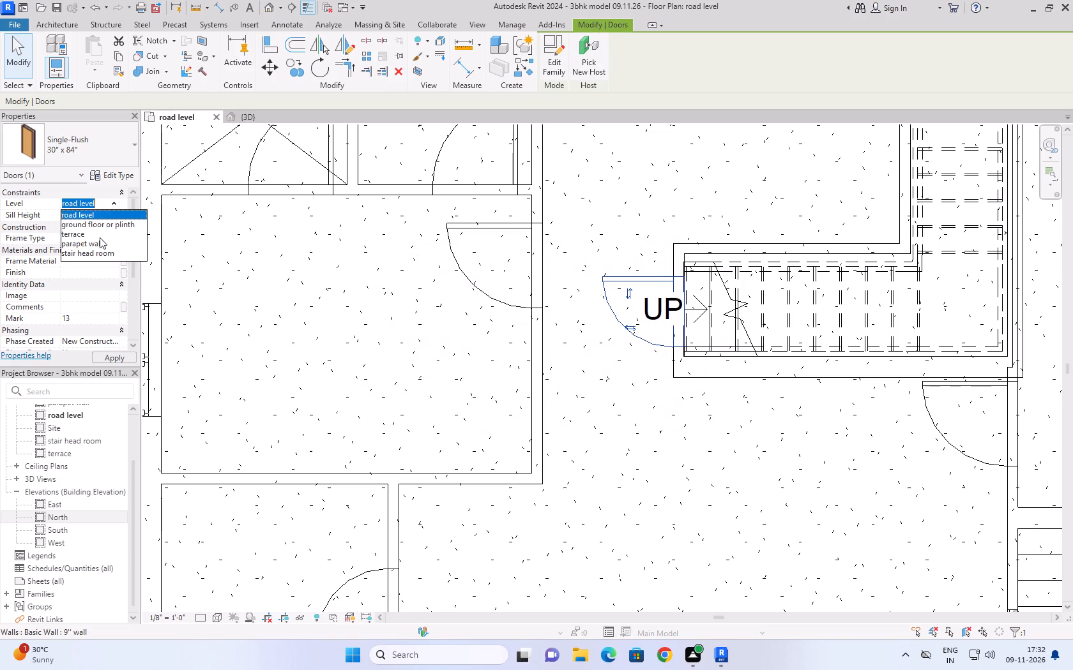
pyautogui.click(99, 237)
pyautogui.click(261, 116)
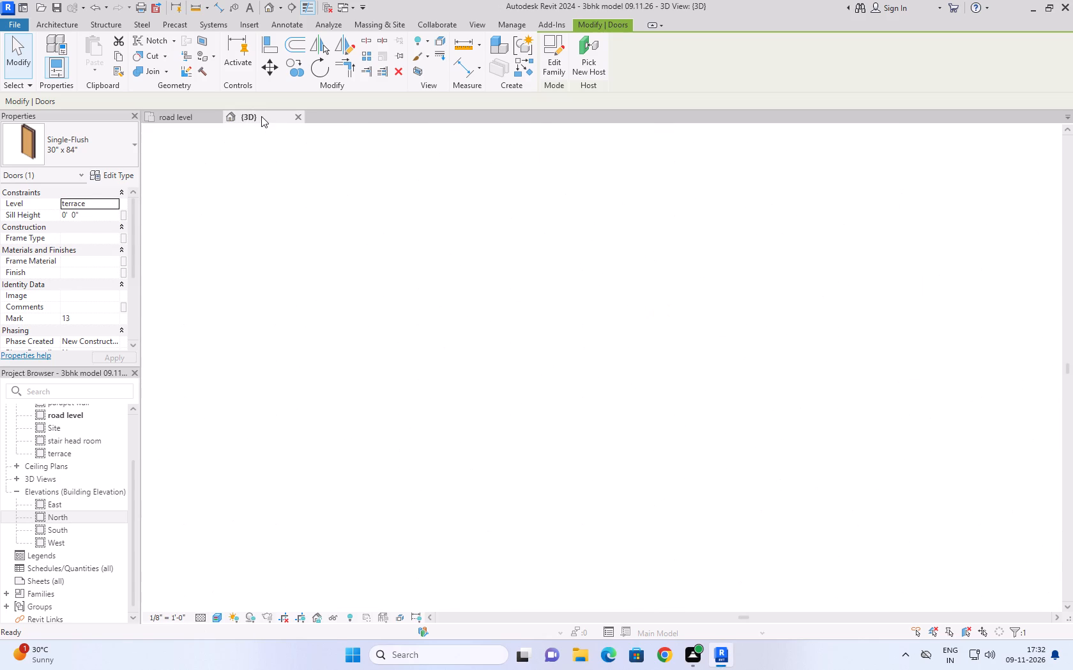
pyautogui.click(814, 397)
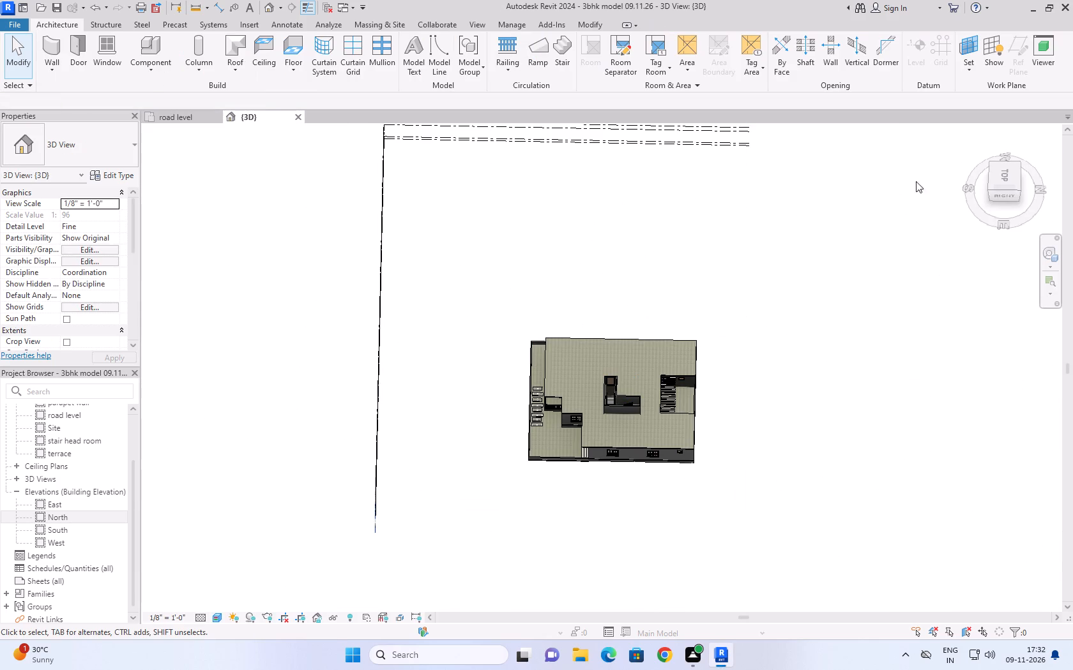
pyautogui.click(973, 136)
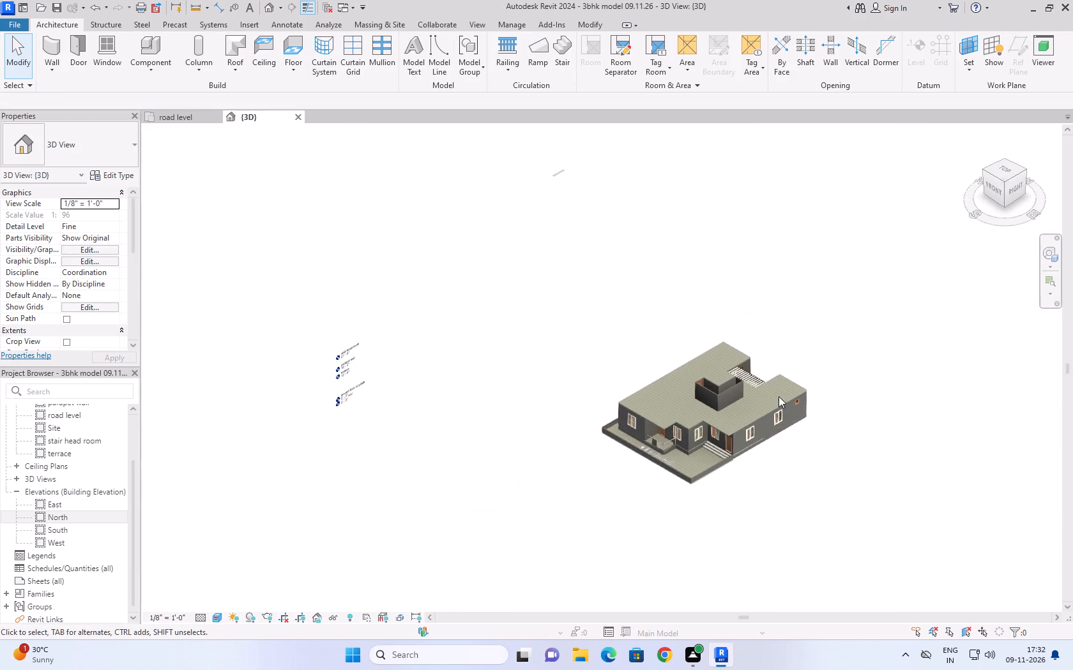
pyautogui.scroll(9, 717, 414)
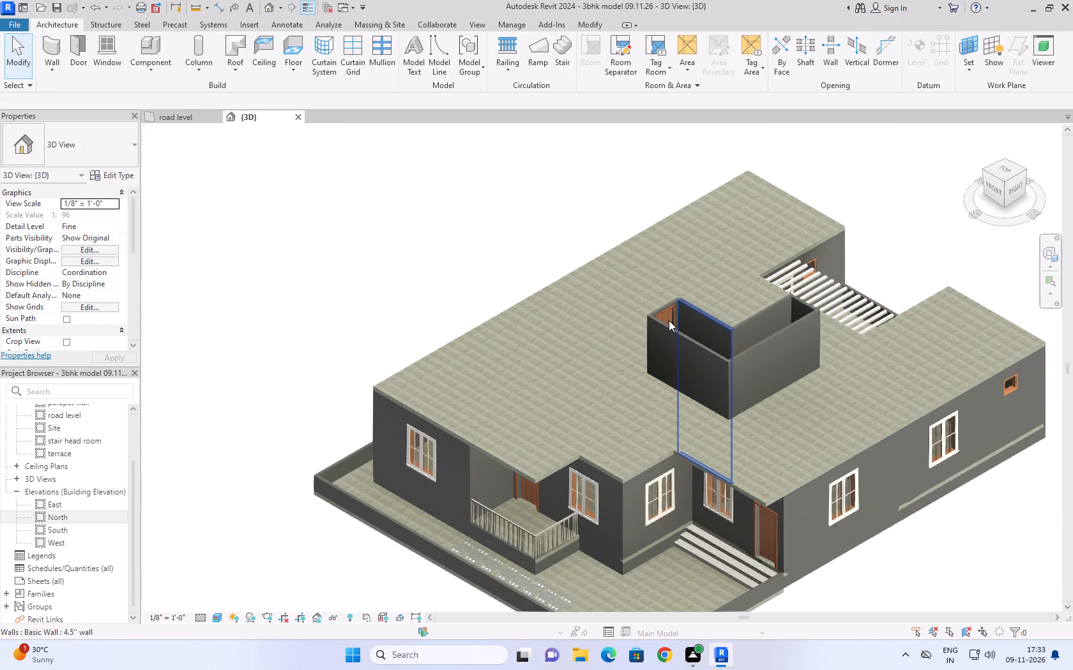
# Delete the Single-Flush door from the stair enclosure's west end wall.
pyautogui.click(667, 314)
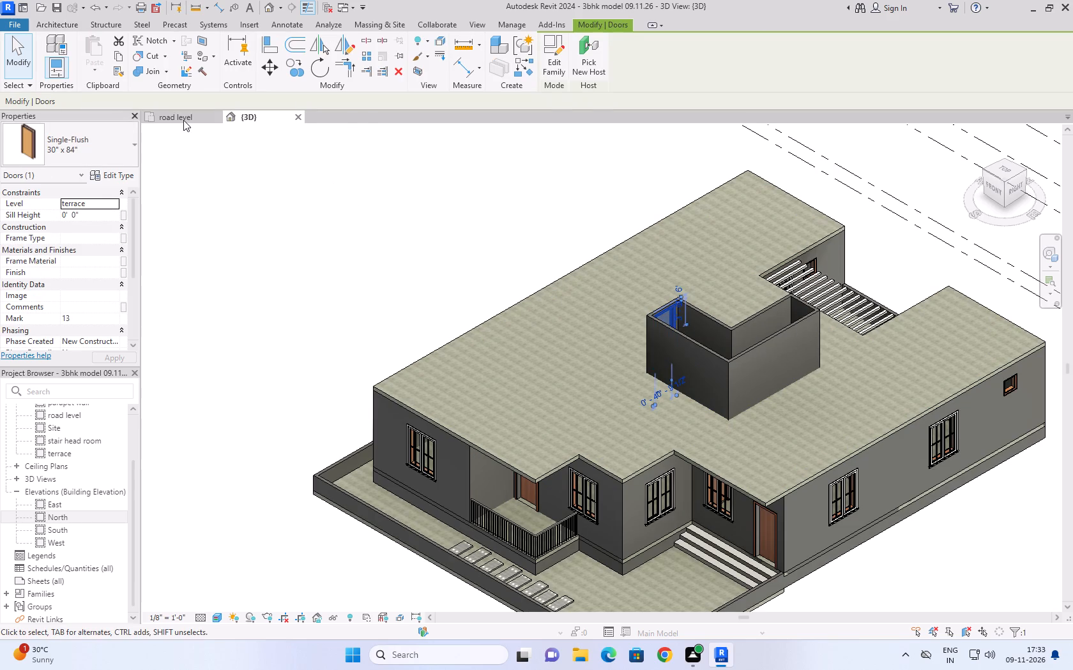
pyautogui.click(183, 120)
pyautogui.scroll(-10, 649, 401)
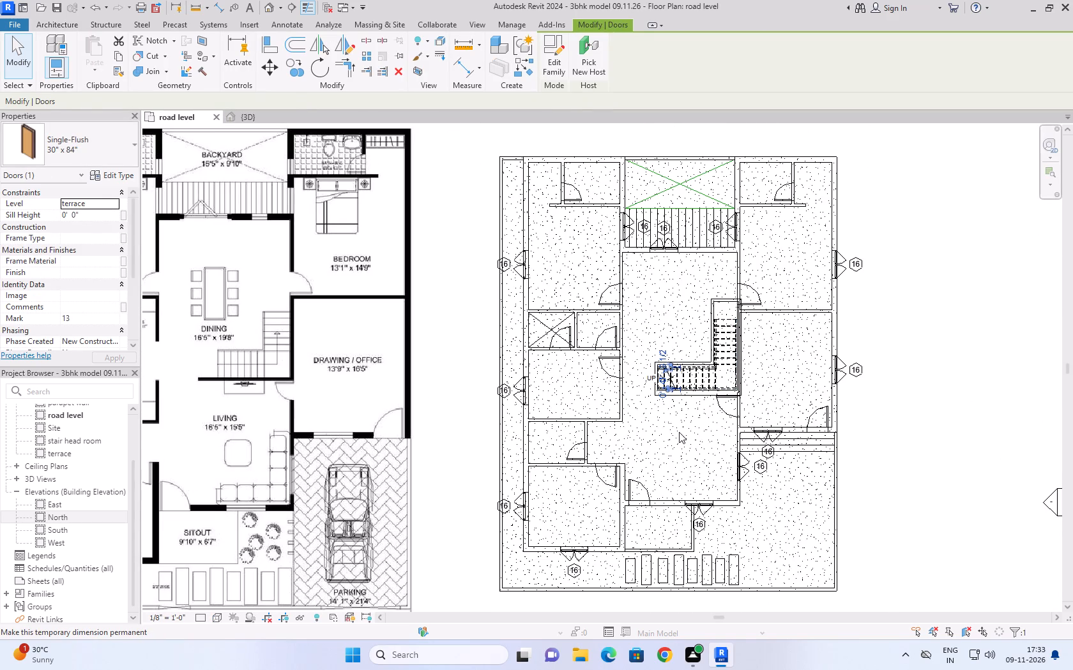
pyautogui.press('Delete')
# Place a Single-Flush 30" x 84" door in the stair enclosure's north end wall, swinging outward, in the road level plan.
pyautogui.scroll(1, 682, 418)
pyautogui.scroll(-3, 682, 418)
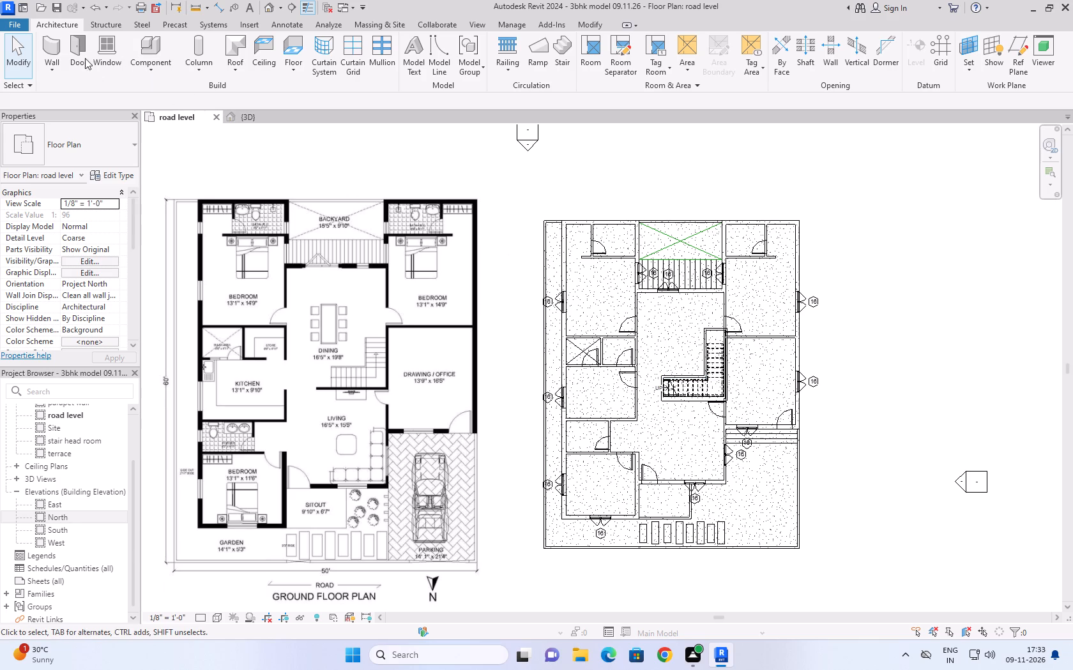
pyautogui.click(73, 45)
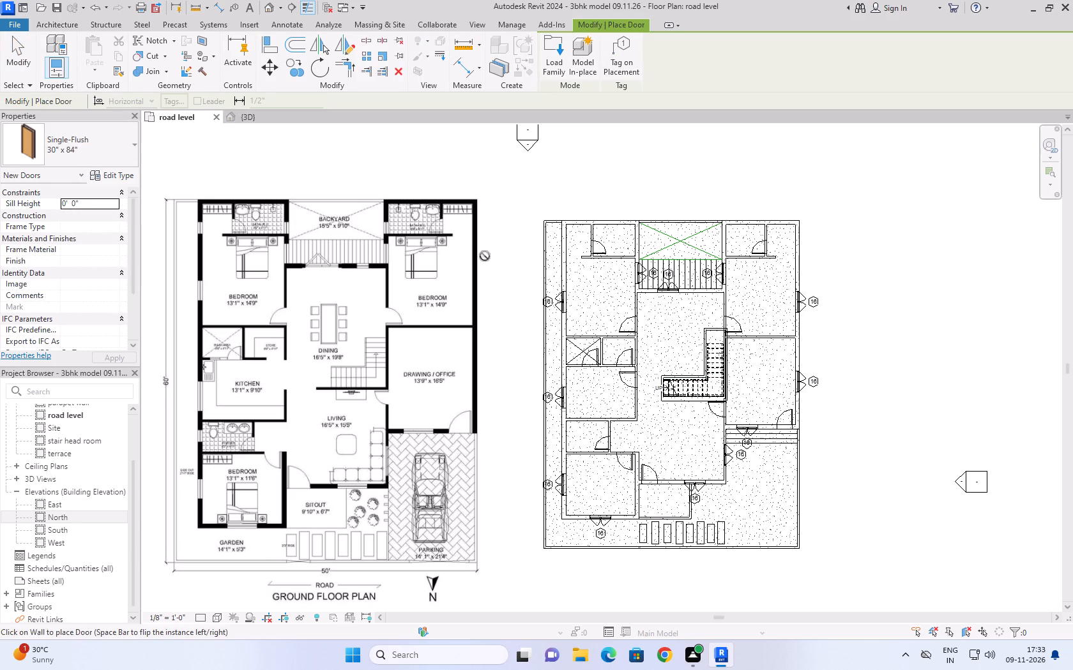
pyautogui.scroll(10, 732, 343)
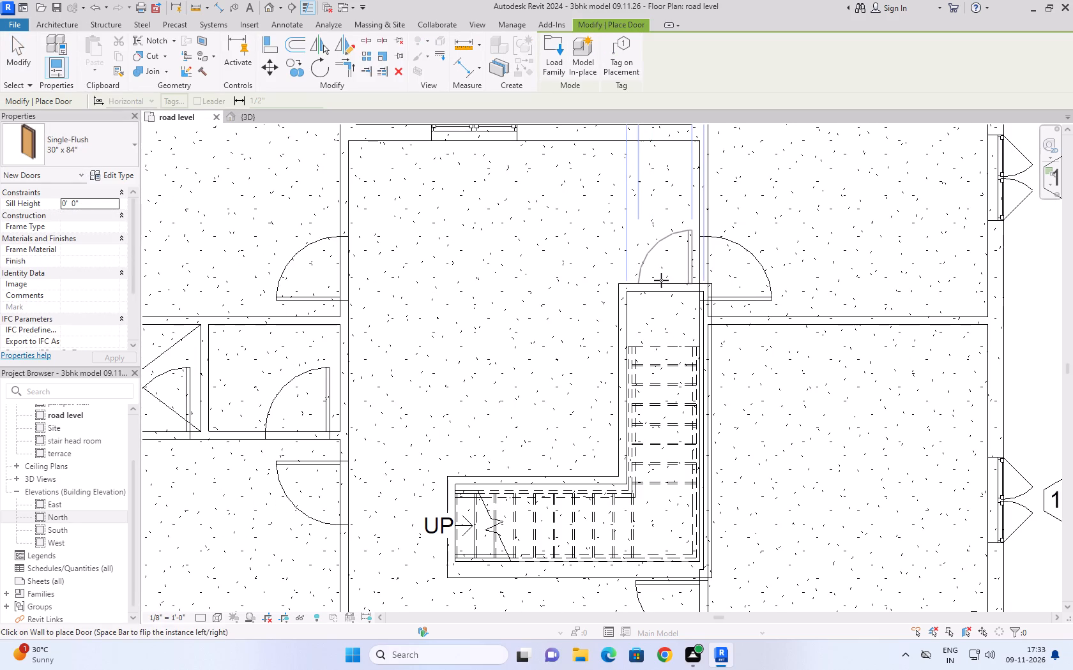
pyautogui.click(661, 280)
pyautogui.click(263, 116)
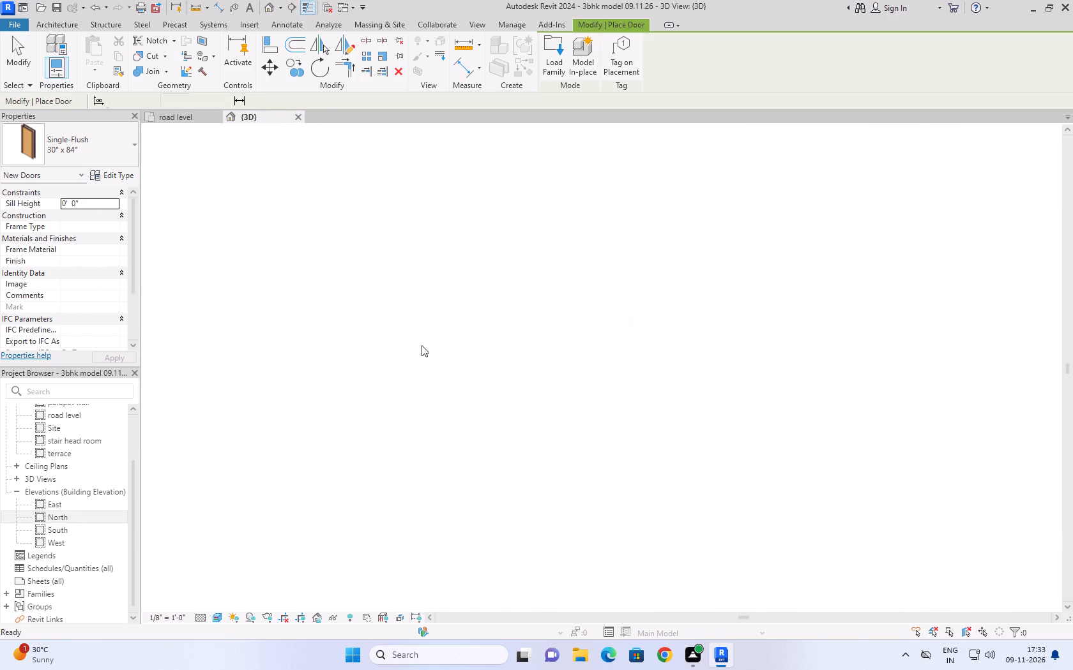
pyautogui.click(22, 60)
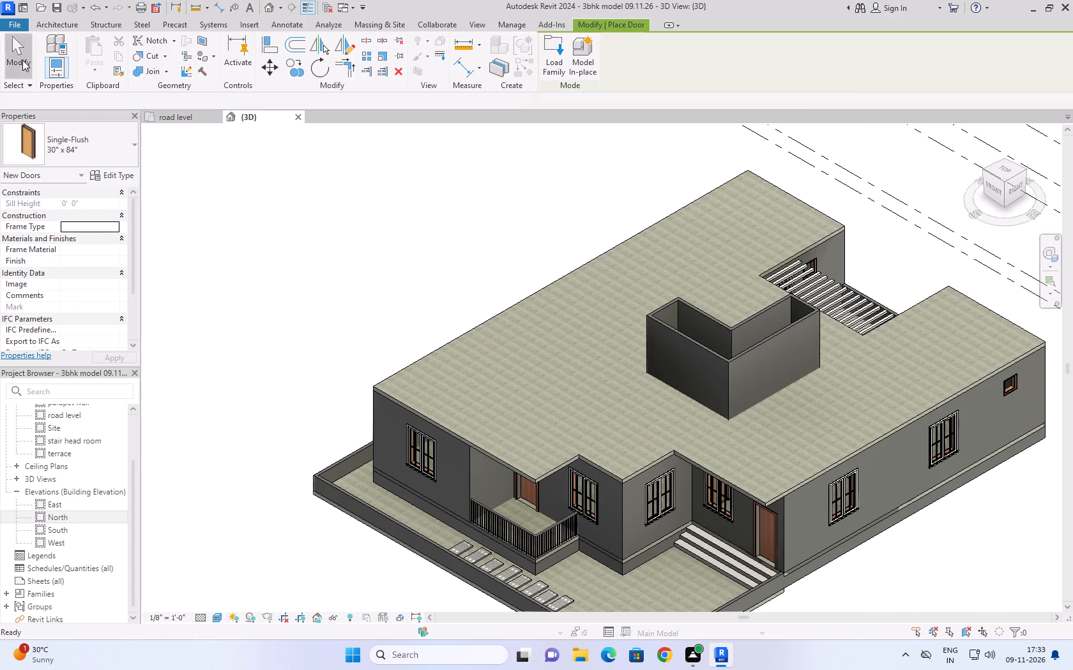
# Set the level of the new door in the stair enclosure's north end wall to terrace.
pyautogui.keyDown('shift'); pyautogui.moveTo(870, 270); pyautogui.dragTo(837, 281, button='middle'); pyautogui.keyUp('shift')
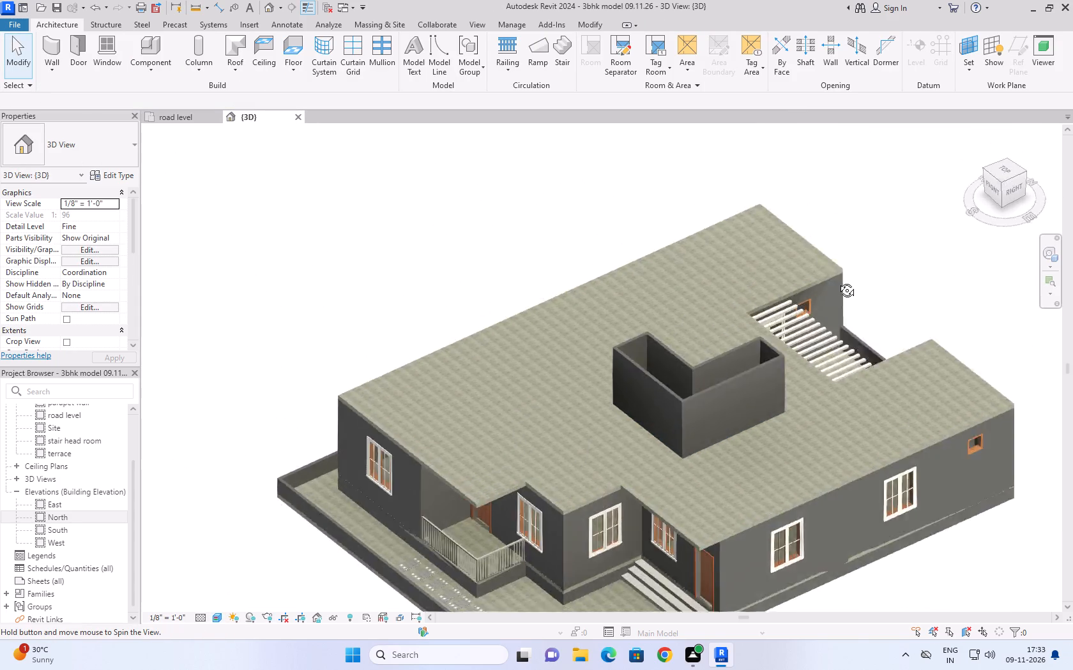
pyautogui.keyDown('shift'); pyautogui.moveTo(837, 281); pyautogui.dragTo(652, 256, button='middle'); pyautogui.keyUp('shift')
pyautogui.scroll(-3, 639, 232)
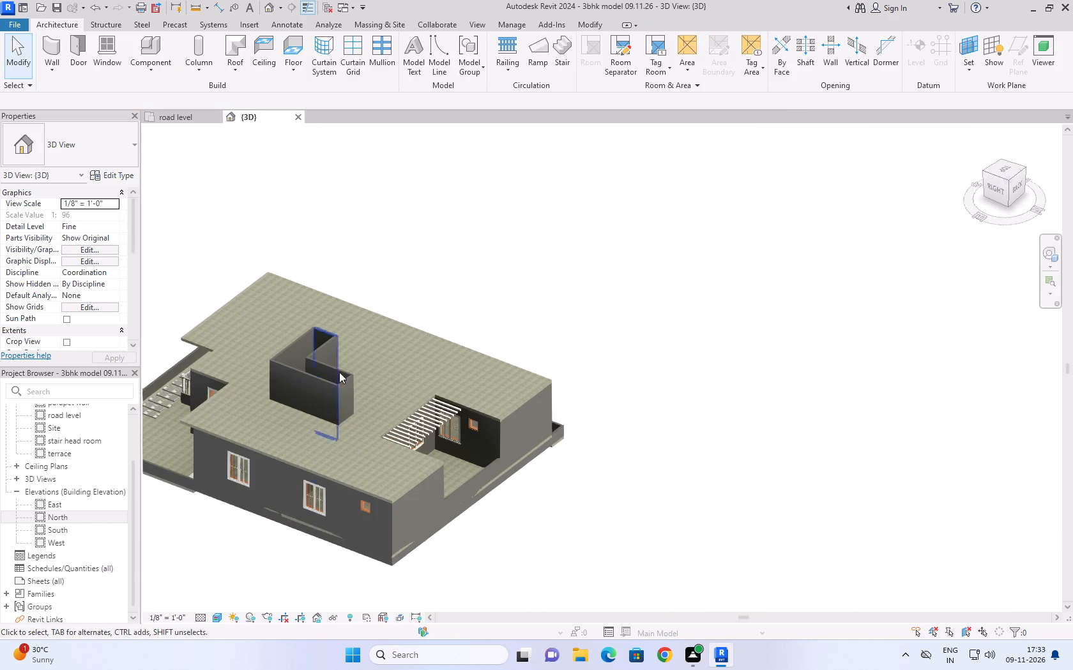
pyautogui.scroll(9, 329, 406)
pyautogui.keyDown('shift'); pyautogui.moveTo(347, 318); pyautogui.dragTo(475, 352, button='middle'); pyautogui.keyUp('shift')
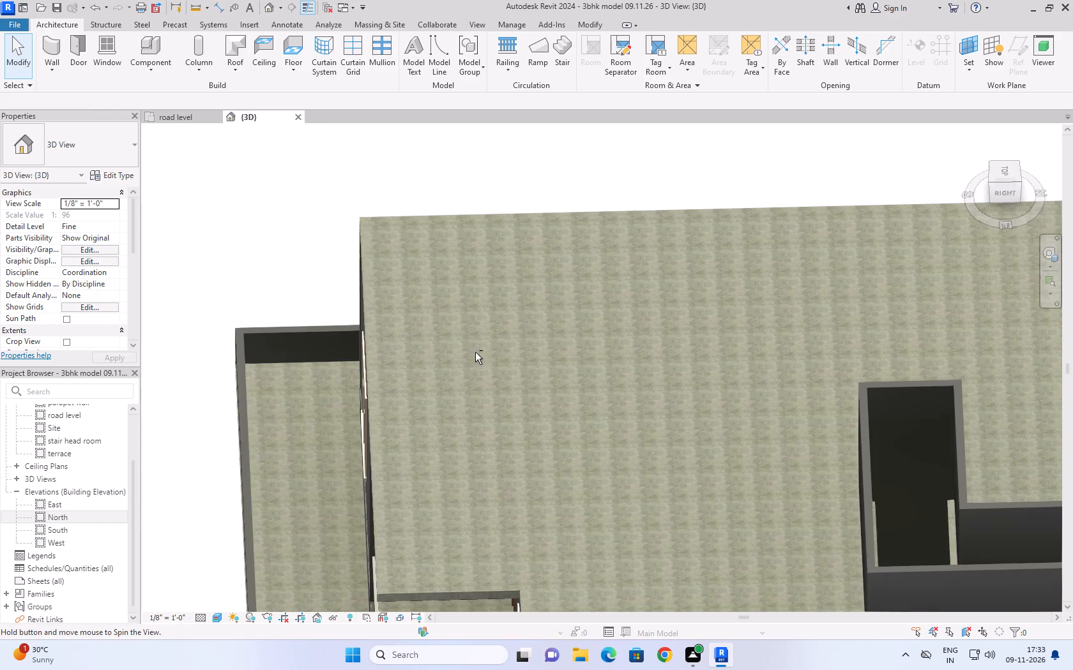
pyautogui.keyDown('shift'); pyautogui.moveTo(475, 352); pyautogui.dragTo(459, 375, button='middle'); pyautogui.keyUp('shift')
pyautogui.click(174, 124)
pyautogui.click(176, 119)
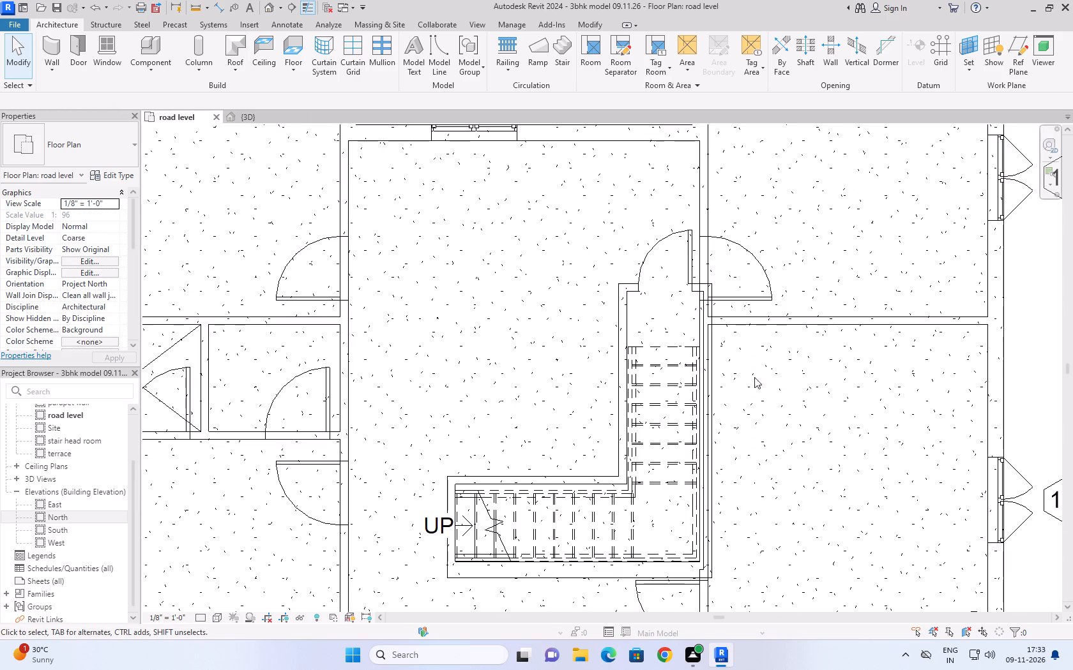
pyautogui.click(687, 239)
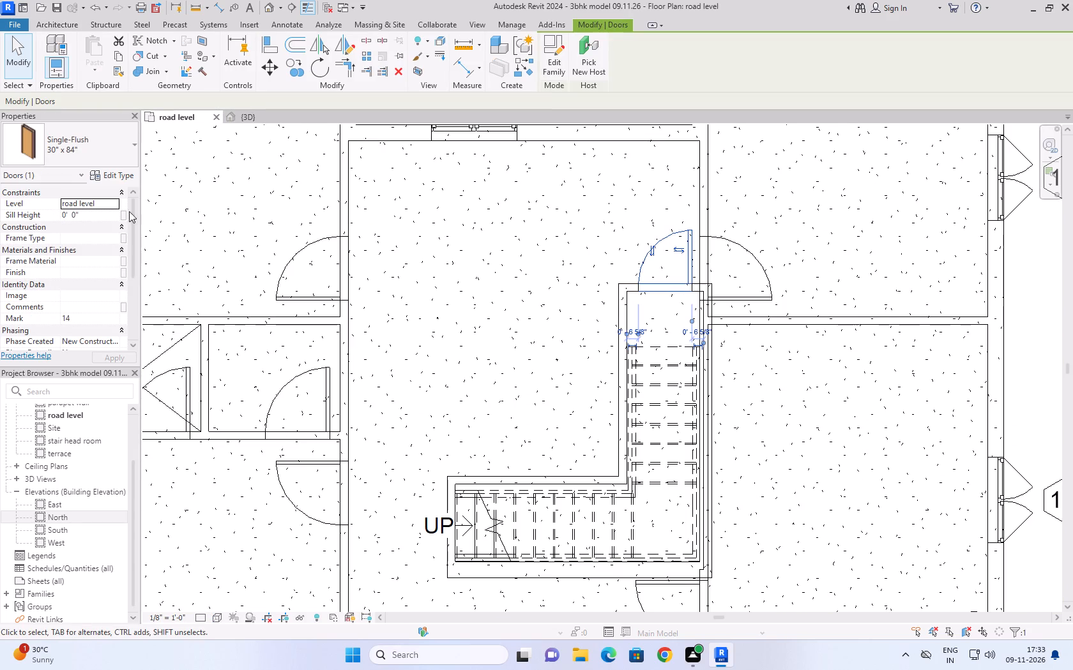
pyautogui.click(114, 202)
pyautogui.click(102, 235)
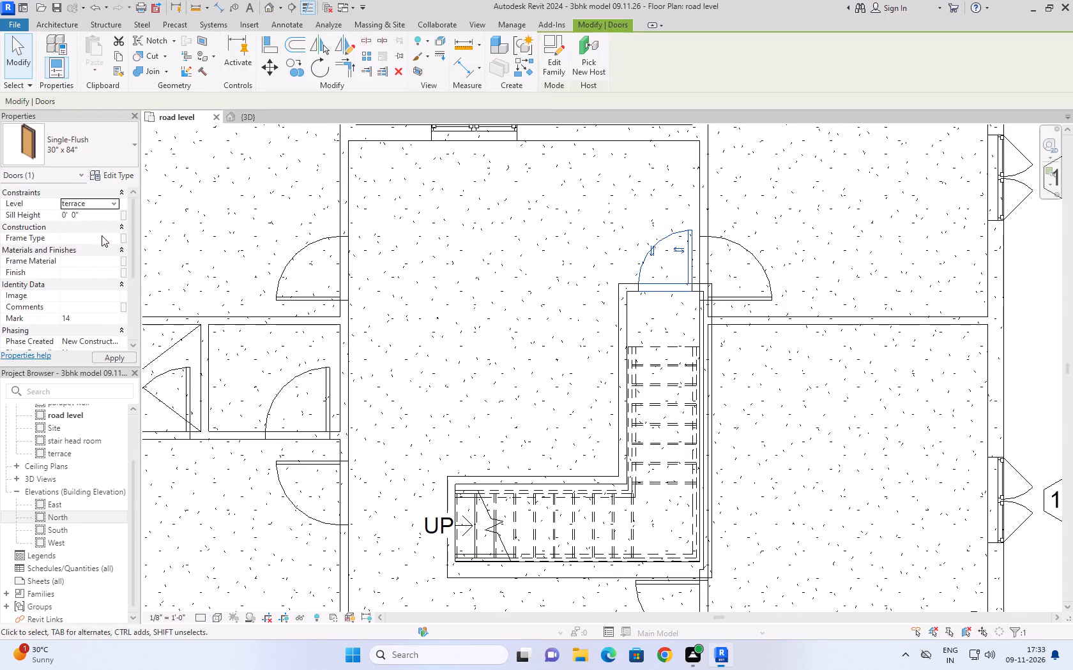
# Examine the north end door of the stair enclosure on the terrace in the 3D view.
pyautogui.click(257, 113)
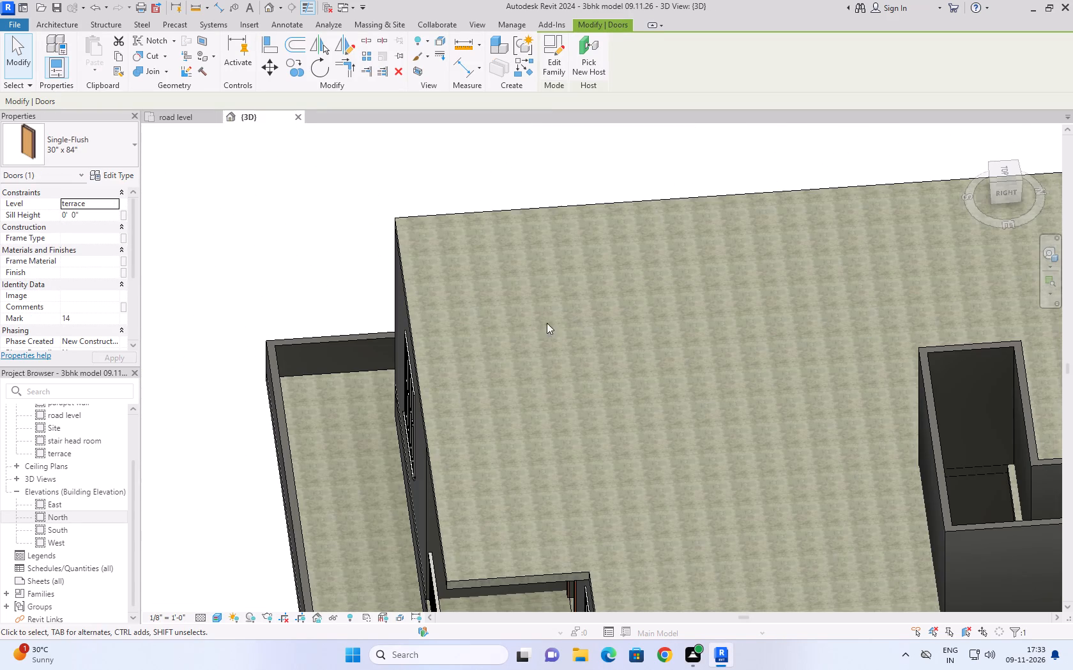
pyautogui.scroll(-8, 499, 428)
pyautogui.click(946, 350)
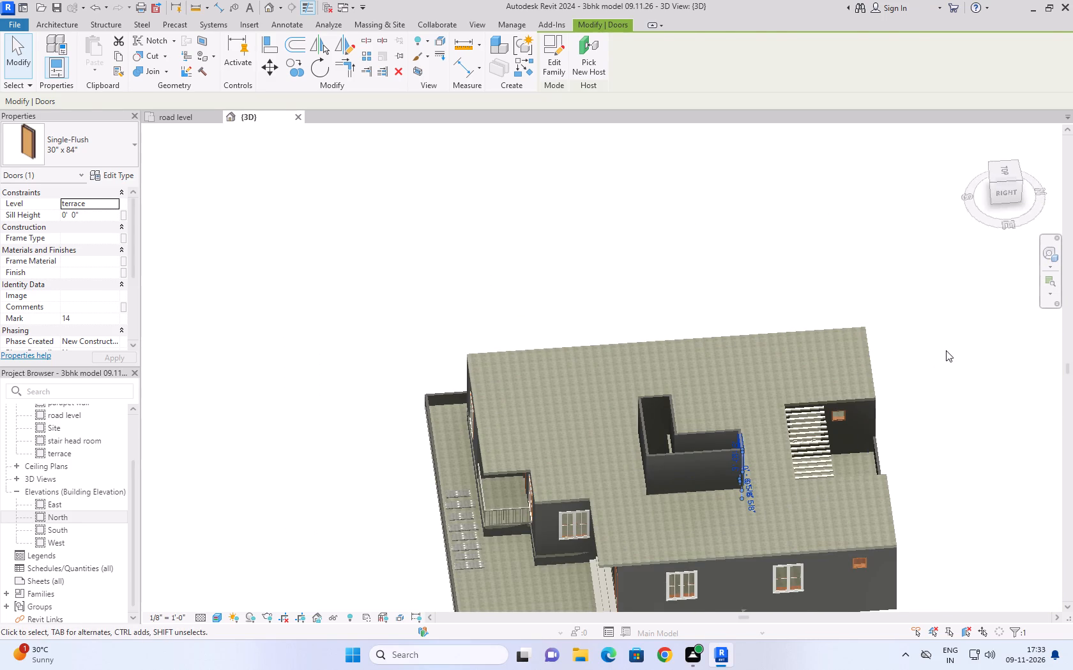
pyautogui.keyDown('shift'); pyautogui.moveTo(954, 373); pyautogui.dragTo(883, 382, button='middle'); pyautogui.keyUp('shift')
pyautogui.keyDown('shift'); pyautogui.scroll(-1, 954, 373); pyautogui.keyUp('shift')
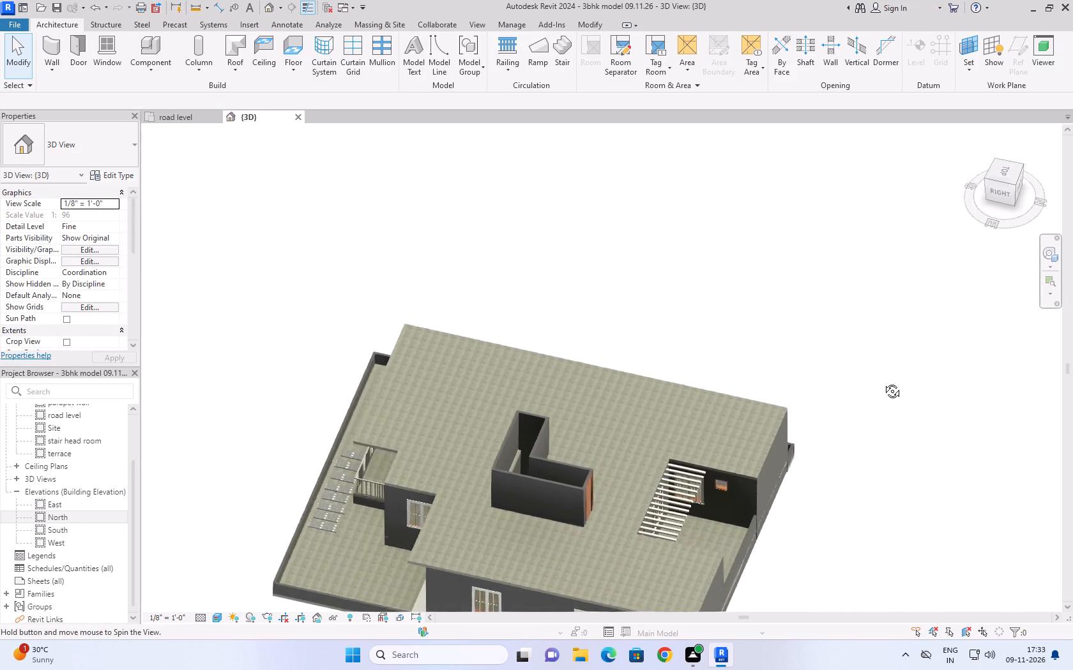
pyautogui.keyDown('shift'); pyautogui.moveTo(883, 382); pyautogui.dragTo(776, 394, button='middle'); pyautogui.keyUp('shift')
pyautogui.scroll(7, 308, 456)
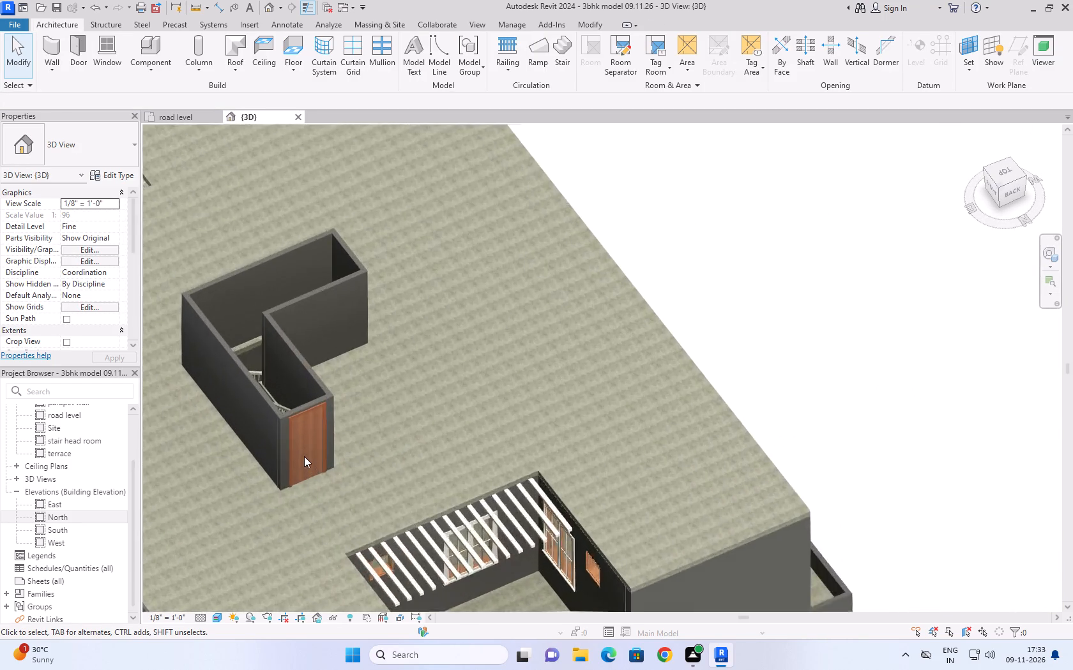
pyautogui.scroll(2, 304, 456)
pyautogui.scroll(-9, 641, 363)
pyautogui.scroll(7, 542, 385)
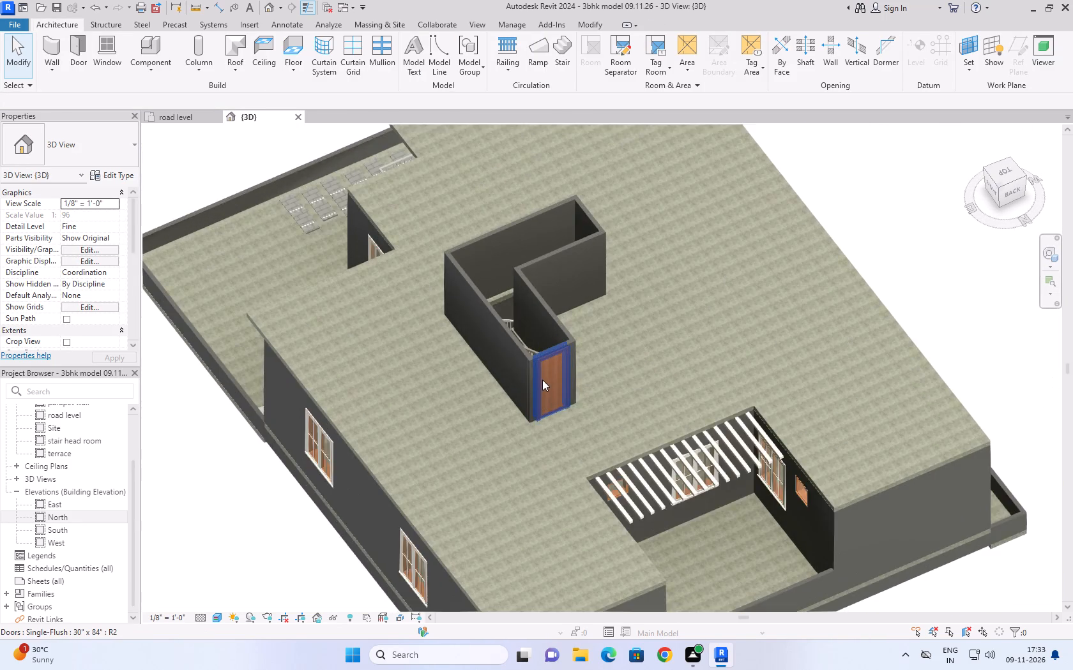
# Examine the stair enclosure's north end wall and door, comparing the road level plan with the 3D view, including from the top.
pyautogui.scroll(2, 542, 380)
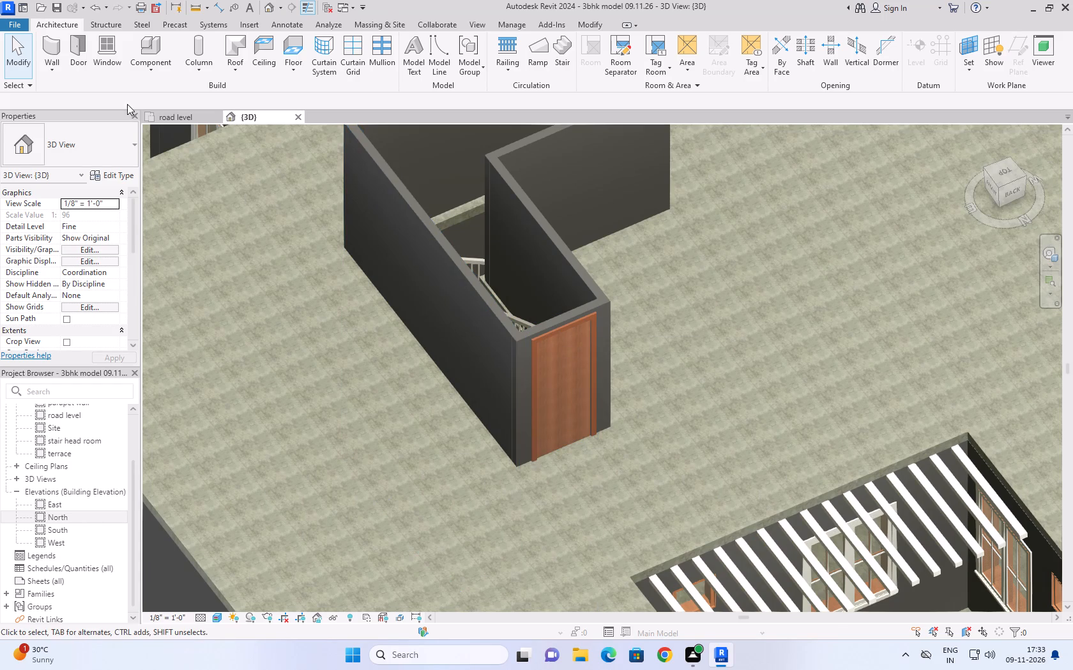
pyautogui.click(181, 119)
pyautogui.scroll(-9, 409, 378)
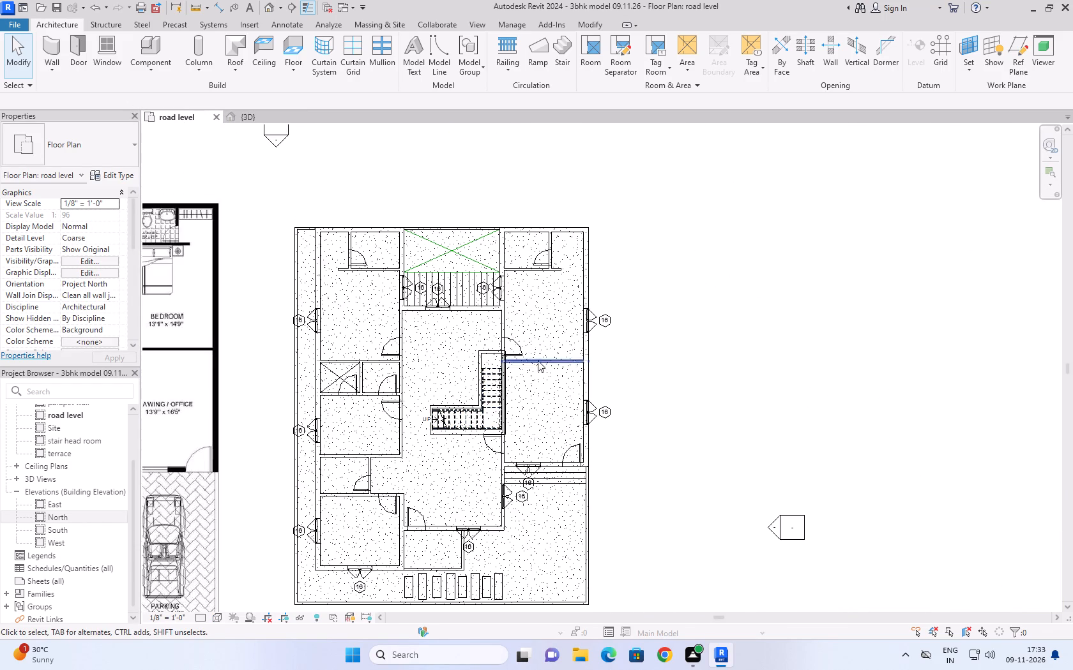
pyautogui.scroll(8, 494, 356)
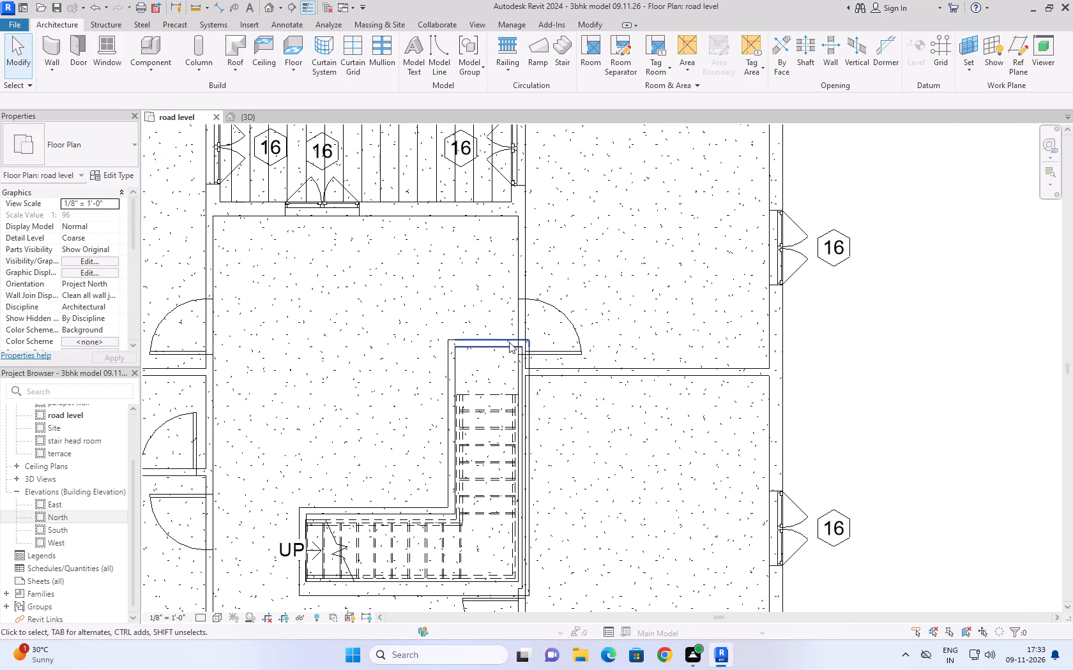
pyautogui.click(492, 340)
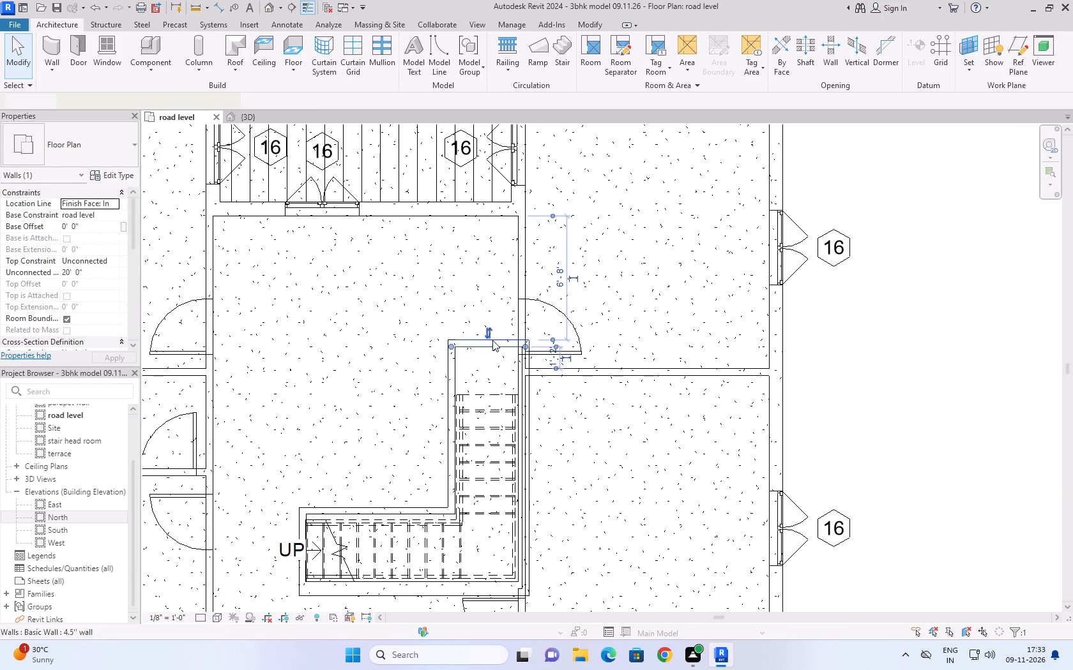
pyautogui.click(879, 346)
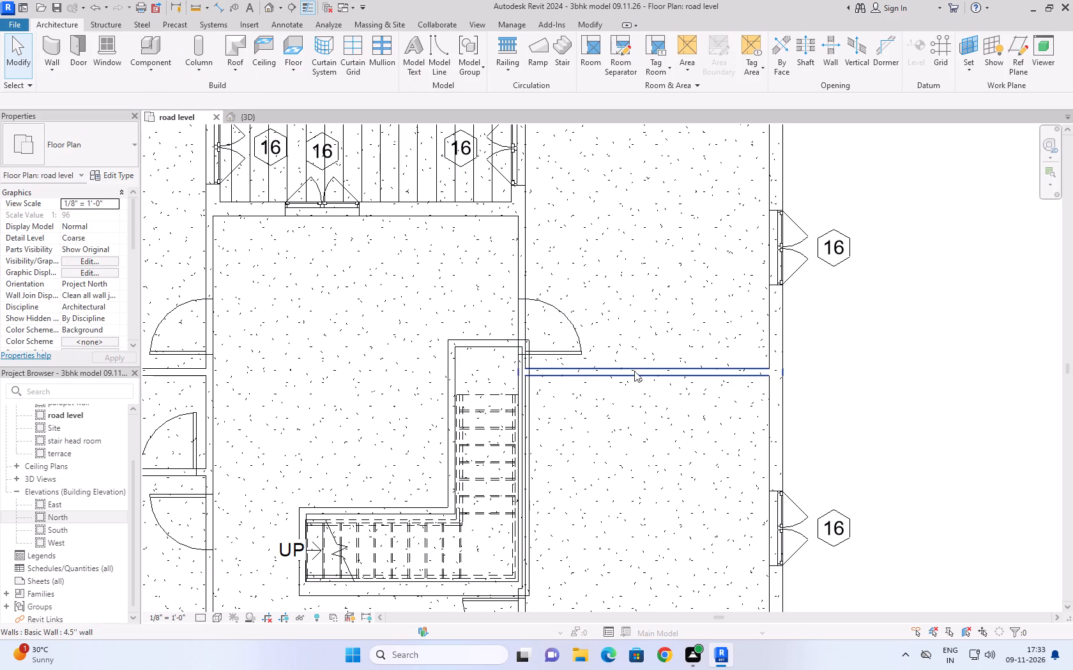
pyautogui.click(250, 117)
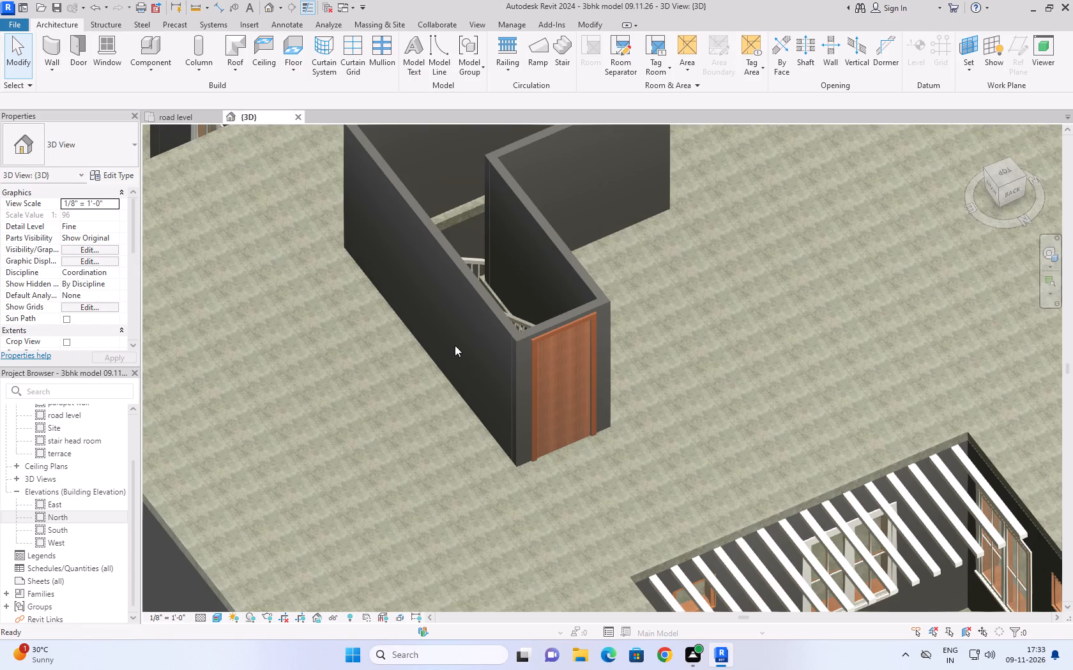
pyautogui.scroll(-6, 621, 399)
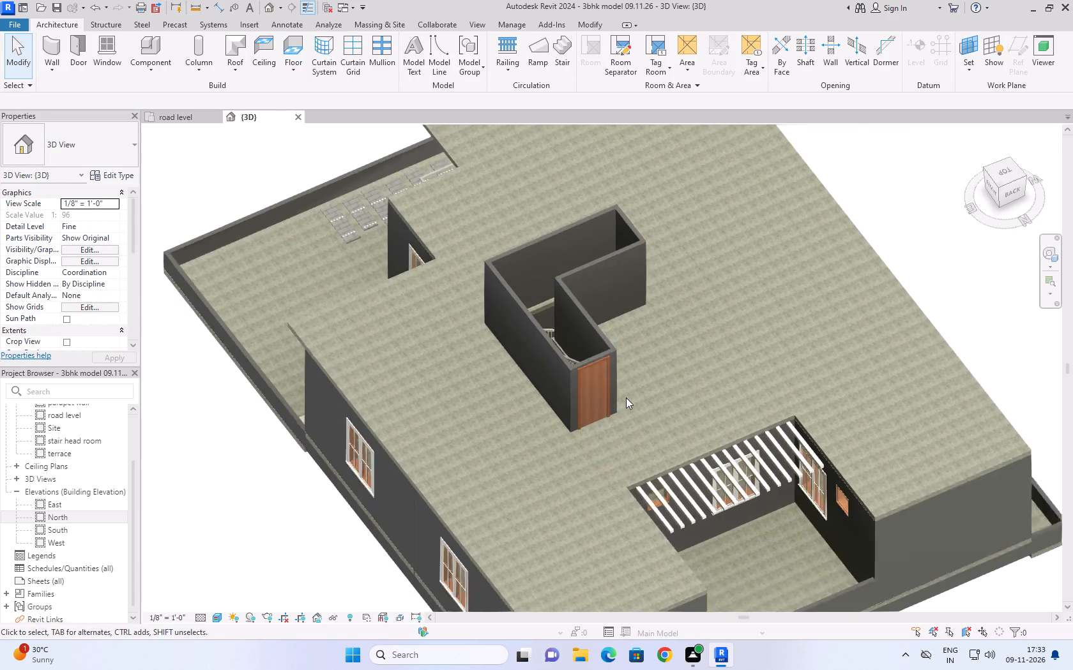
pyautogui.scroll(-1, 626, 398)
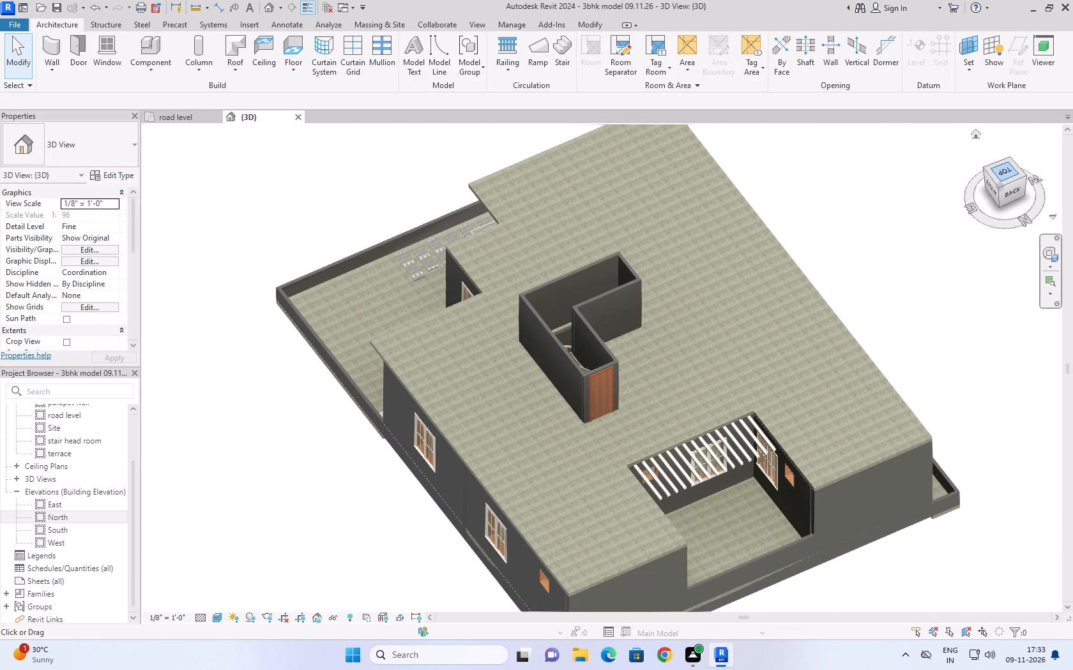
pyautogui.click(1000, 171)
pyautogui.scroll(6, 533, 408)
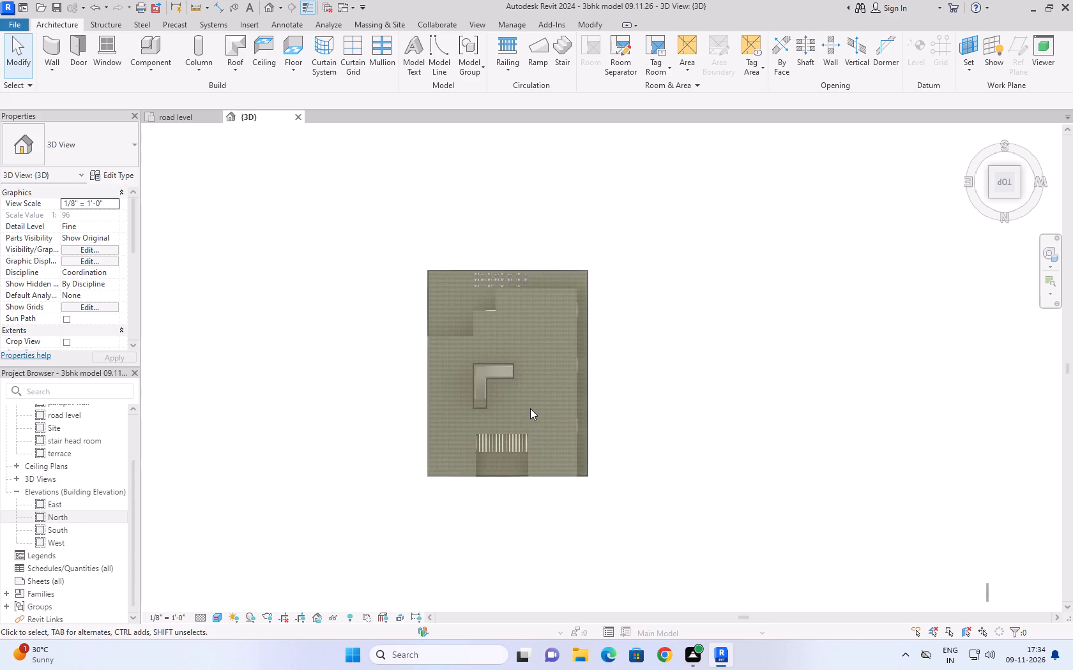
pyautogui.scroll(5, 530, 408)
pyautogui.scroll(-3, 556, 405)
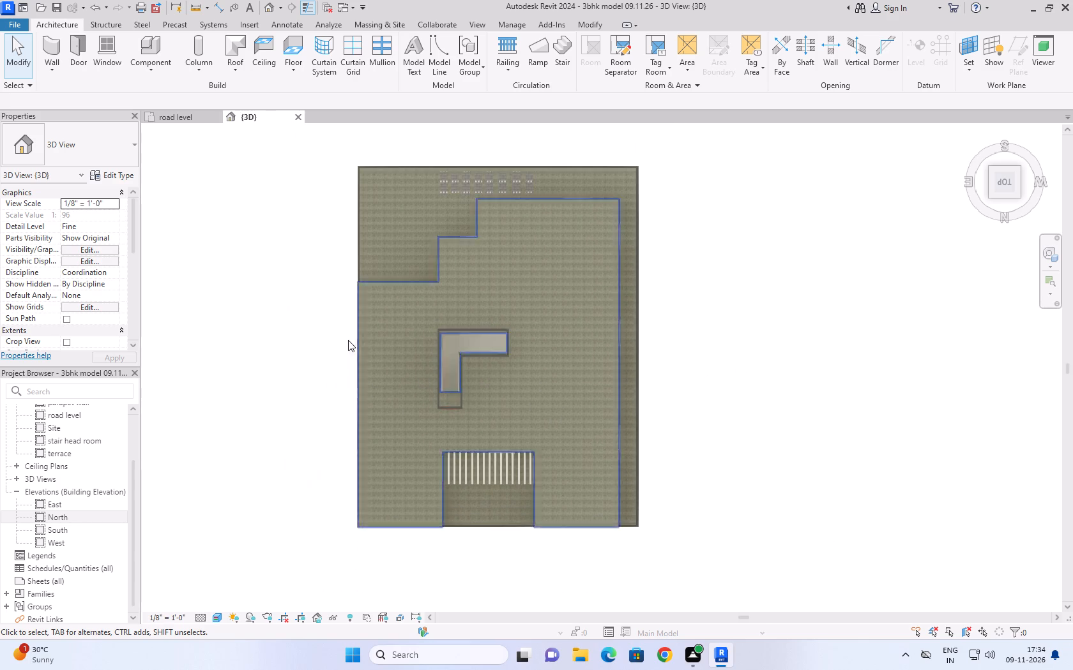
pyautogui.click(197, 112)
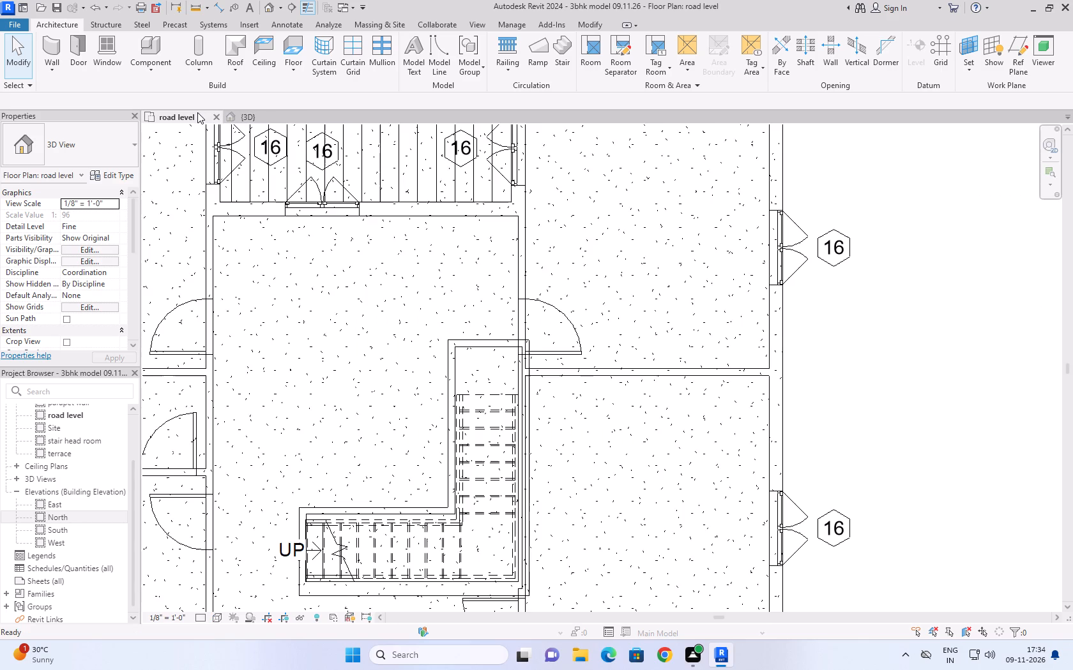
pyautogui.scroll(-3, 363, 205)
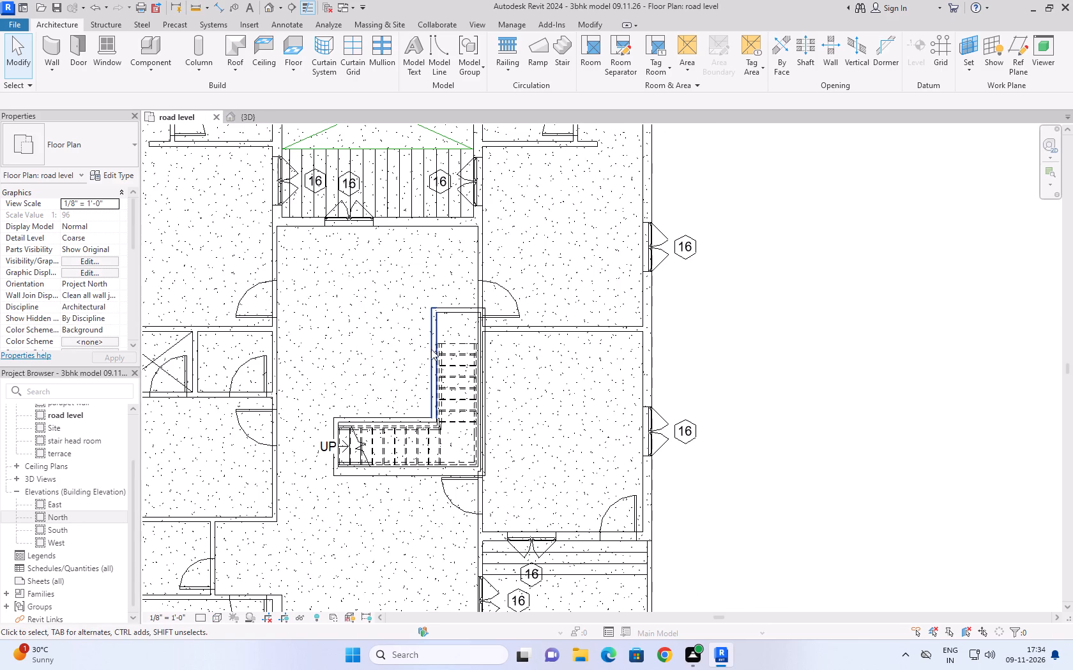
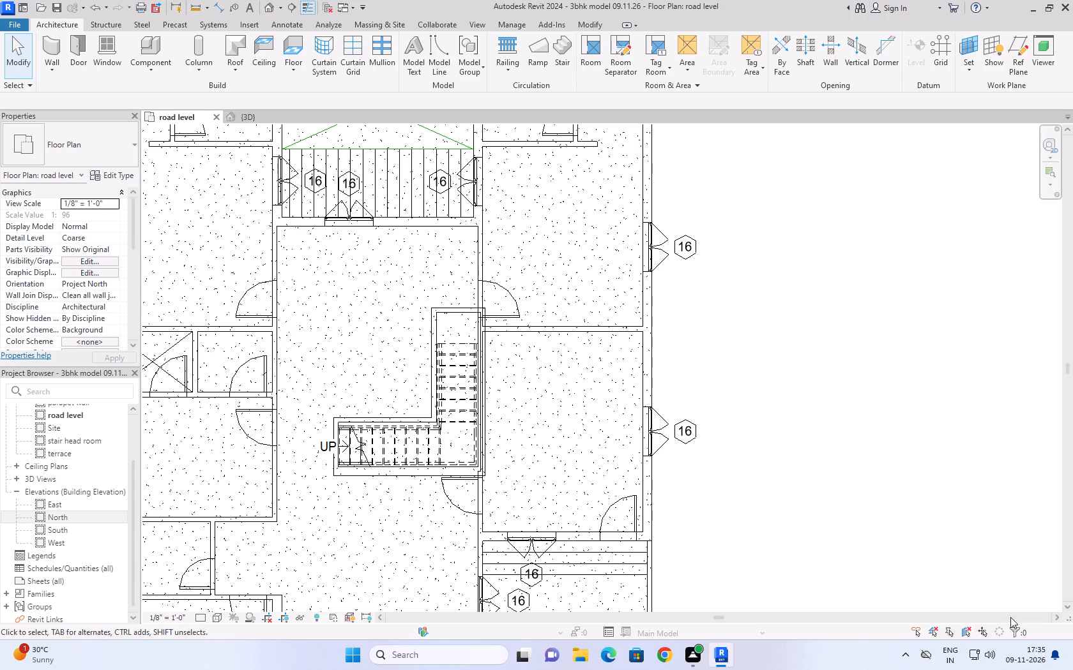
# Look over the road level plan around the stair enclosure and the surrounding rooms.
pyautogui.scroll(-3, 966, 394)
pyautogui.scroll(-6, 872, 373)
pyautogui.scroll(2, 854, 459)
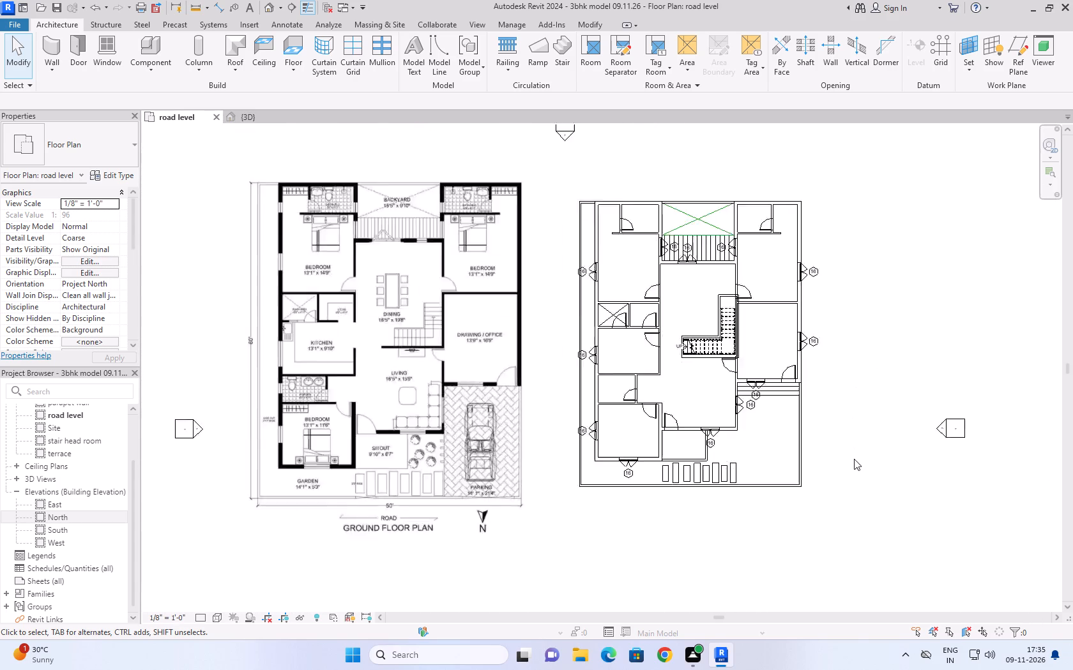
pyautogui.scroll(4, 854, 459)
pyautogui.moveTo(800, 327); pyautogui.dragTo(659, 362, button='middle')
pyautogui.scroll(-3, 659, 361)
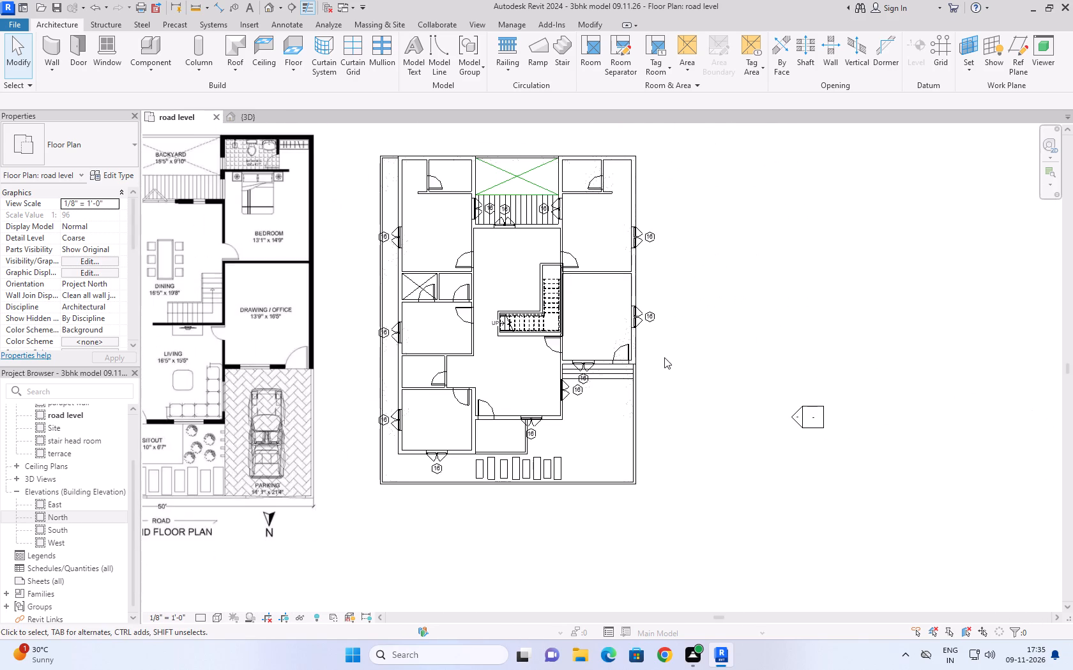
pyautogui.scroll(-1, 666, 354)
pyautogui.scroll(3, 659, 301)
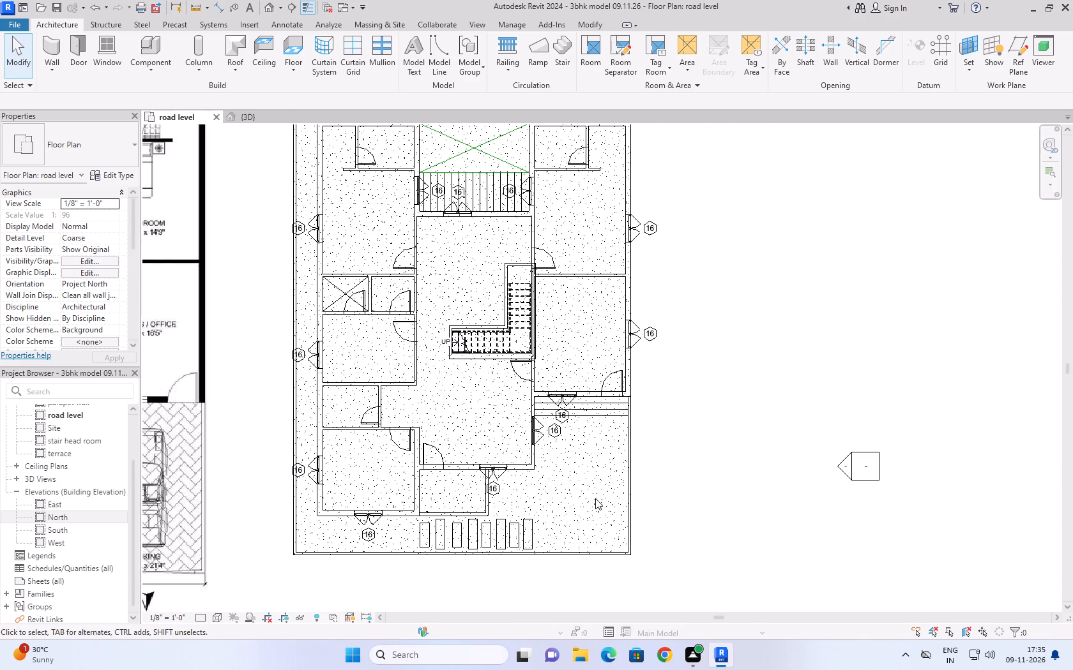
pyautogui.scroll(6, 638, 392)
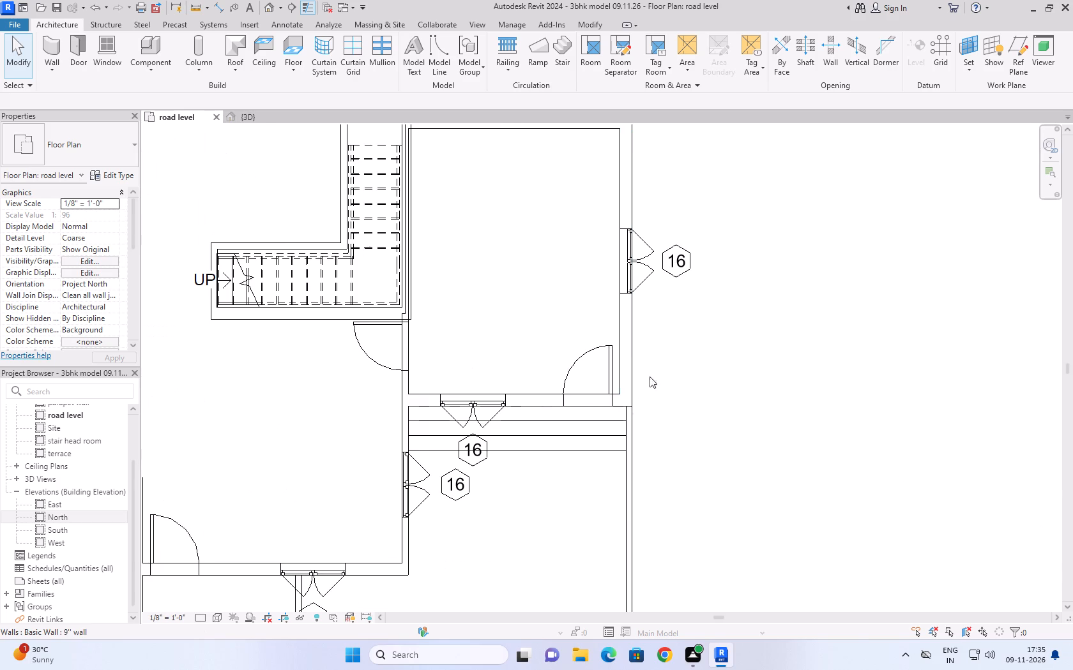
pyautogui.scroll(-4, 683, 353)
pyautogui.scroll(2, 687, 382)
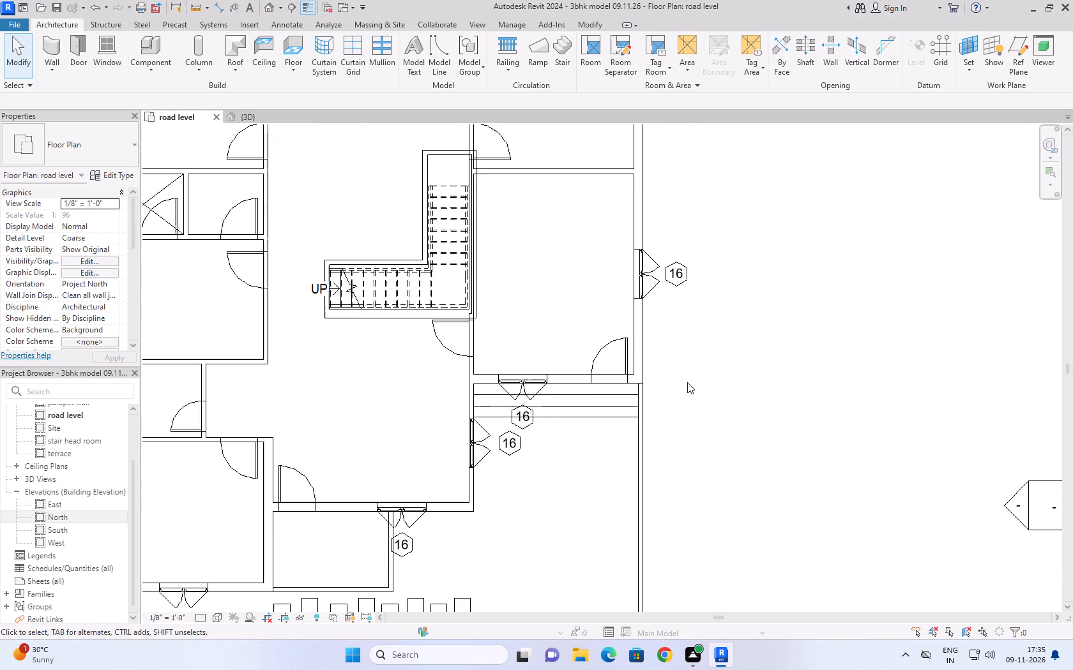
pyautogui.scroll(-3, 687, 382)
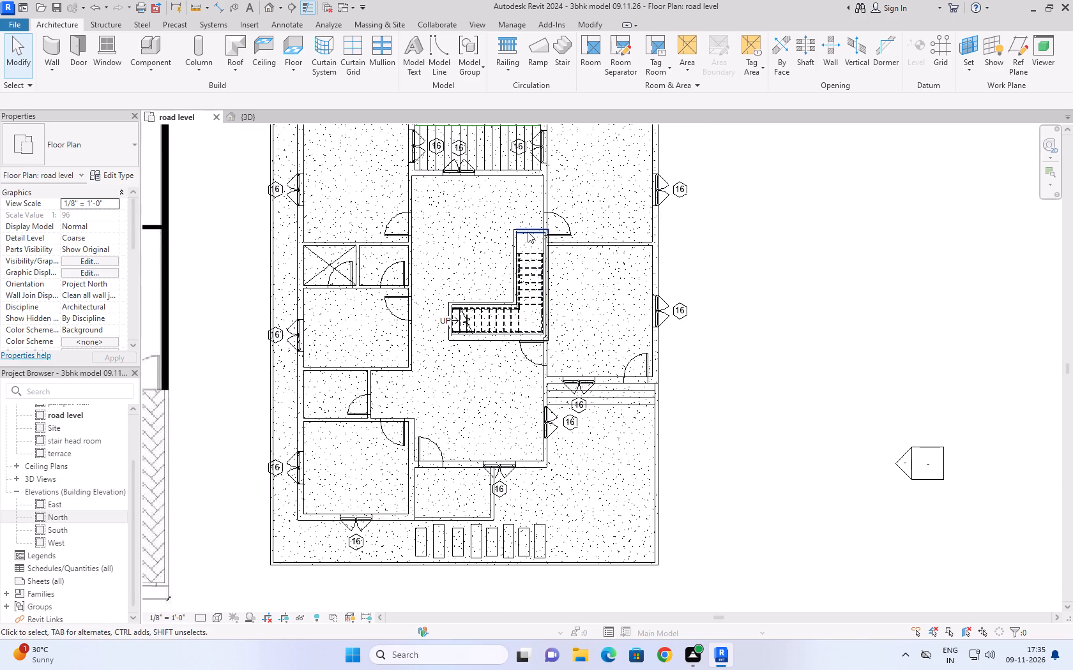
# Show the 3D model from the top around the stair enclosure in the Hidden Line visual style.
pyautogui.click(275, 113)
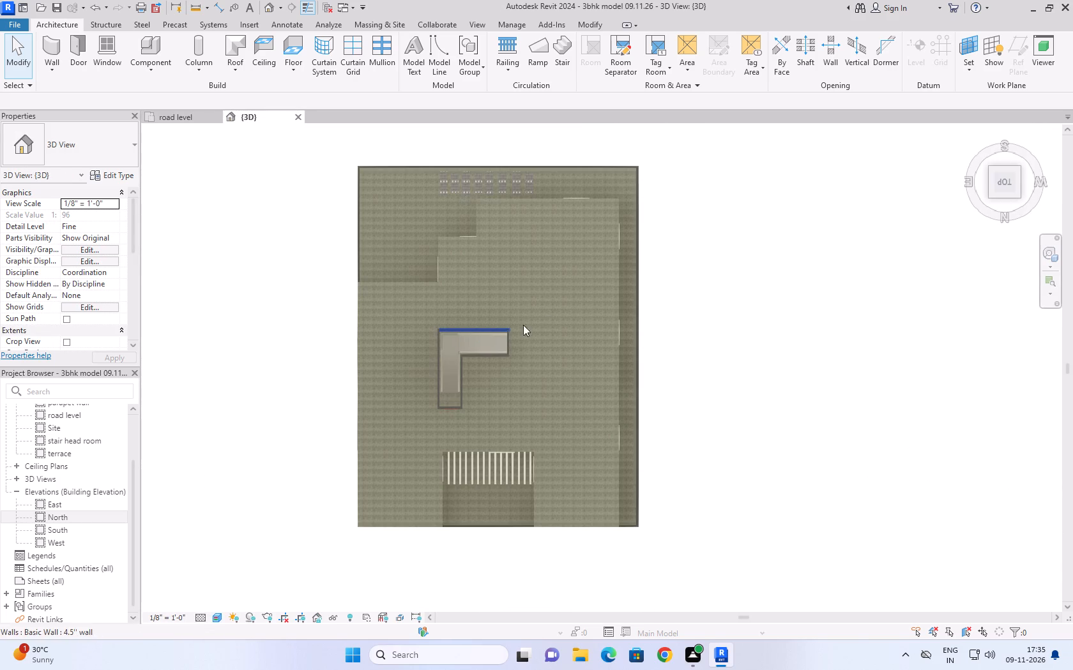
pyautogui.scroll(3, 715, 413)
pyautogui.scroll(-5, 721, 410)
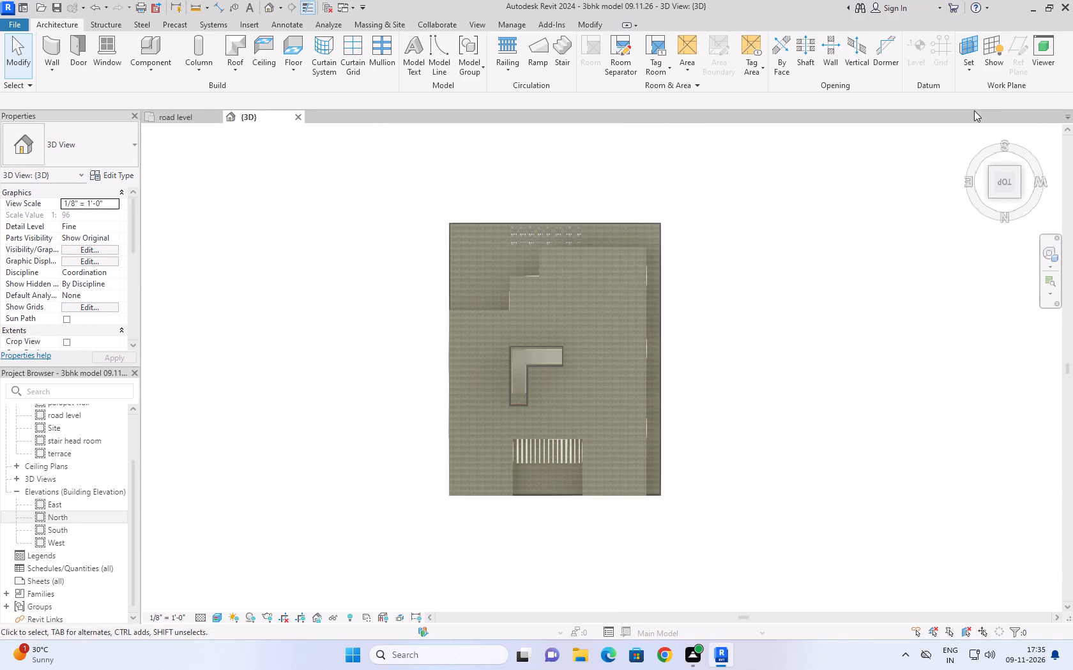
pyautogui.click(974, 135)
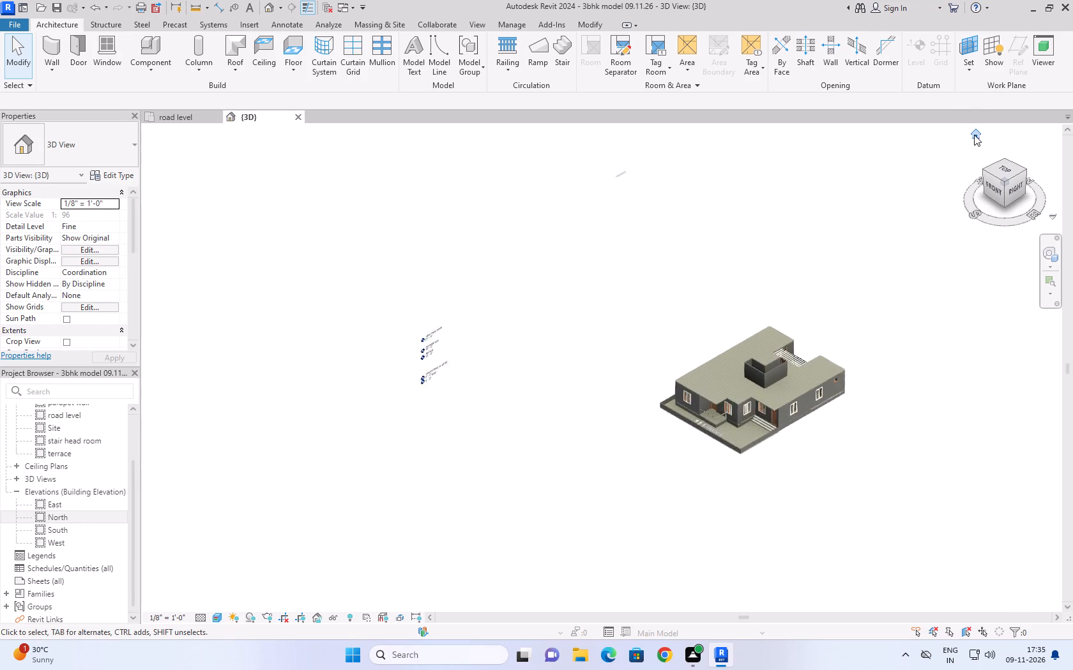
pyautogui.click(1005, 168)
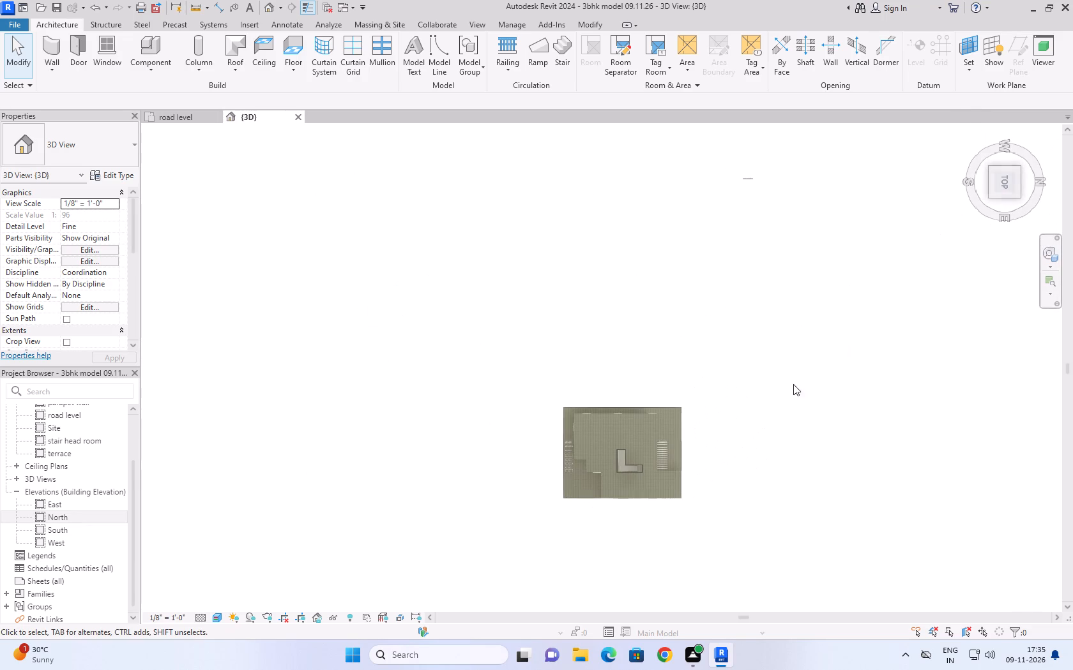
pyautogui.scroll(9, 651, 509)
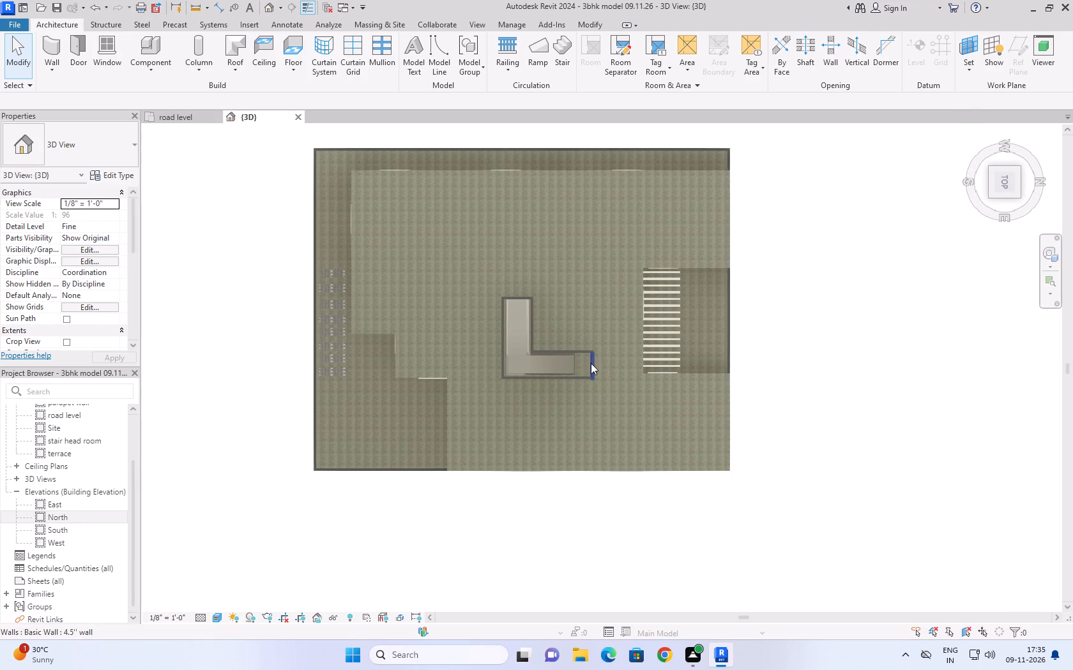
pyautogui.scroll(5, 574, 354)
pyautogui.scroll(-4, 574, 354)
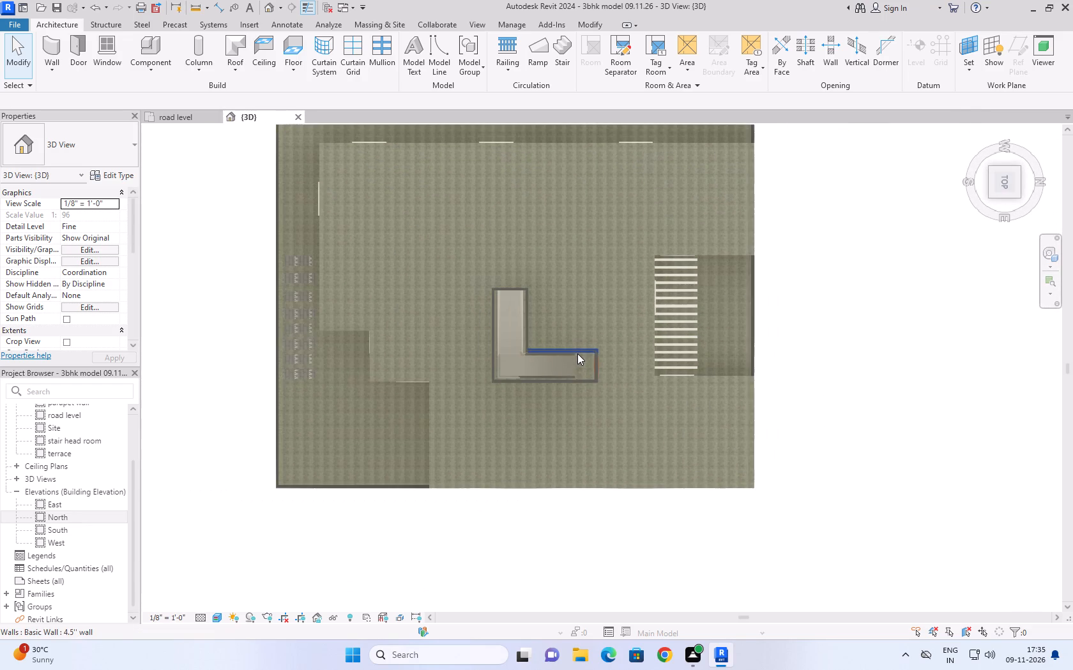
pyautogui.click(213, 616)
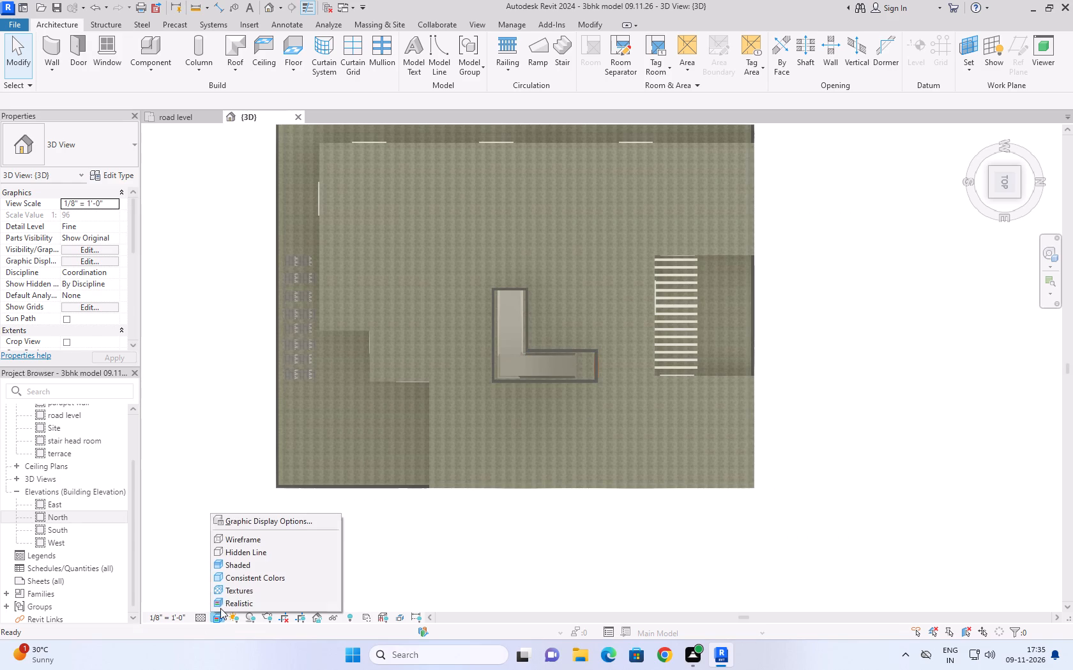
pyautogui.click(246, 549)
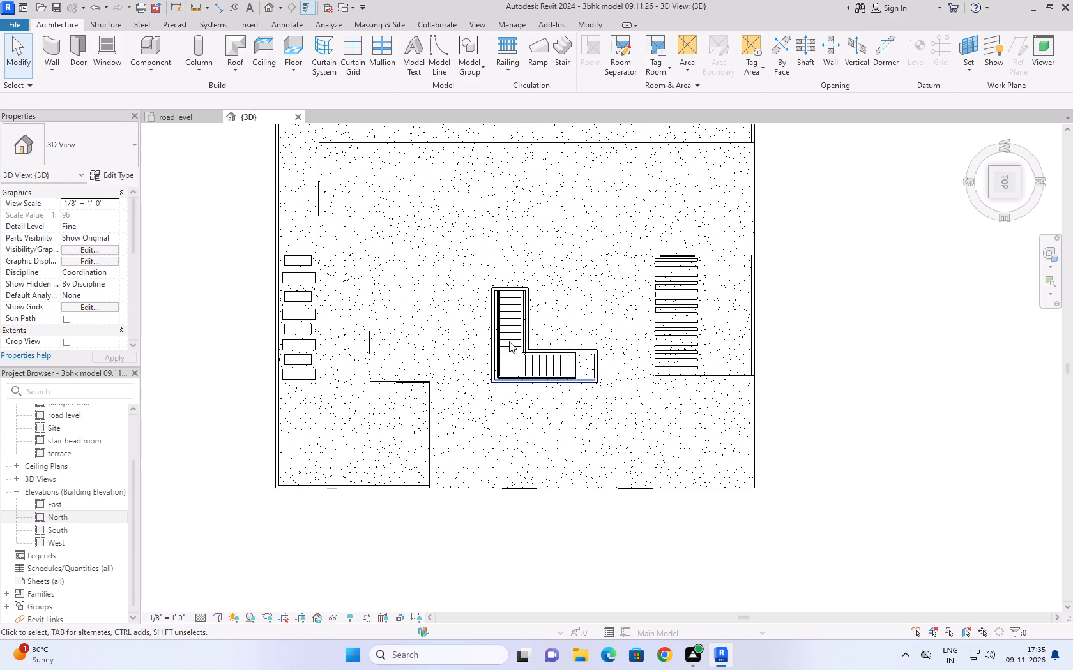
# Start a Generic - 12" floor over the stair enclosure with a boundary line offset of 1' 6".
pyautogui.click(296, 70)
pyautogui.click(307, 86)
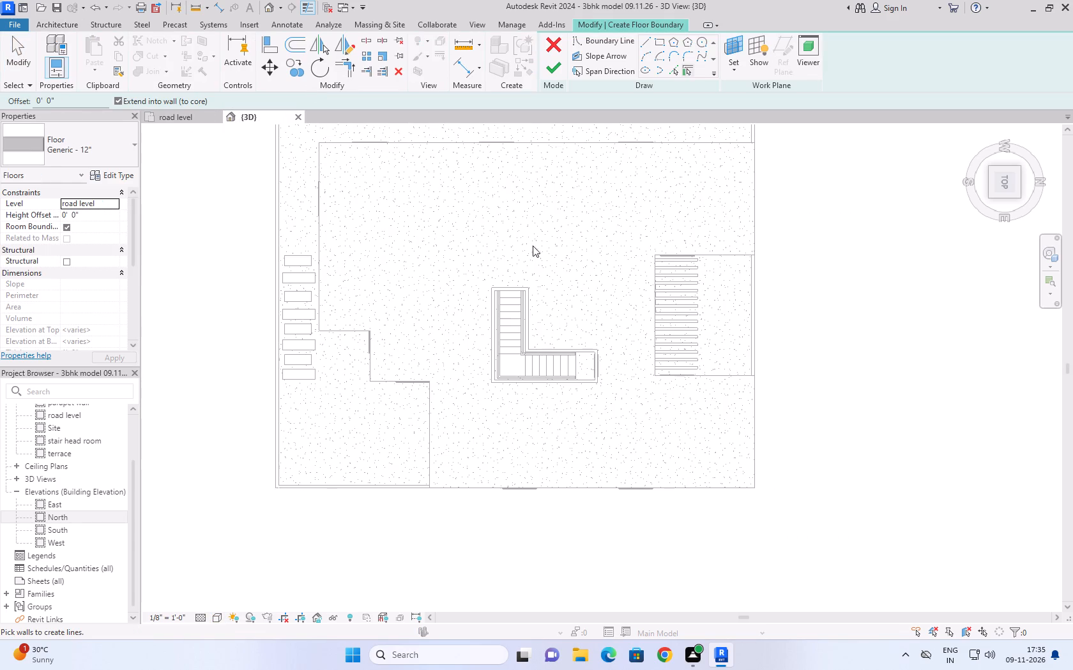
pyautogui.click(658, 44)
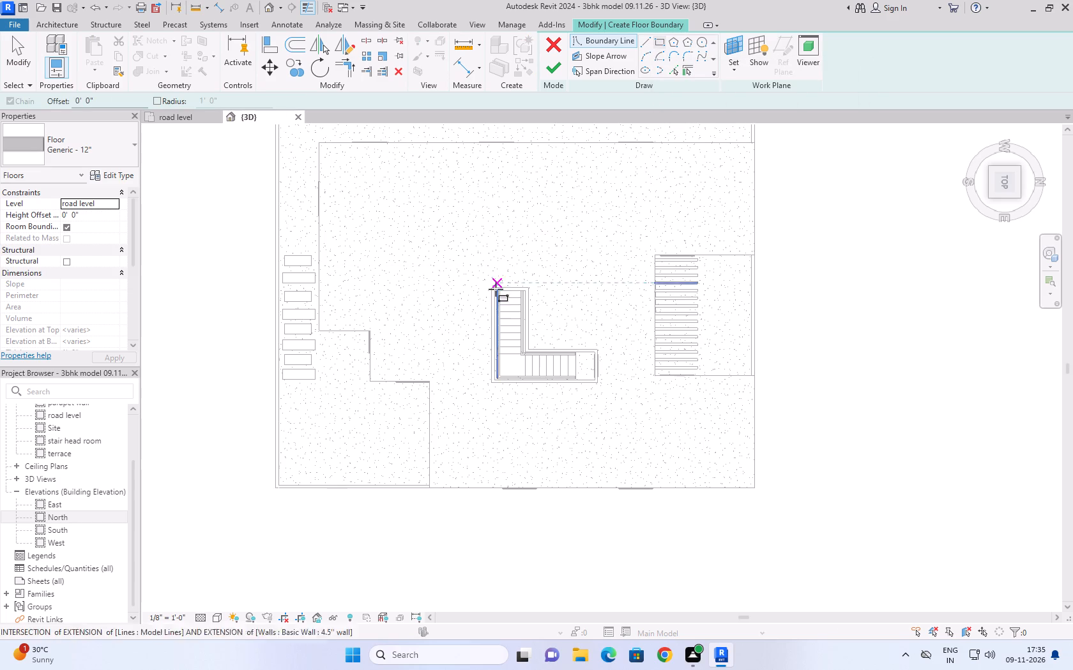
pyautogui.scroll(4, 489, 287)
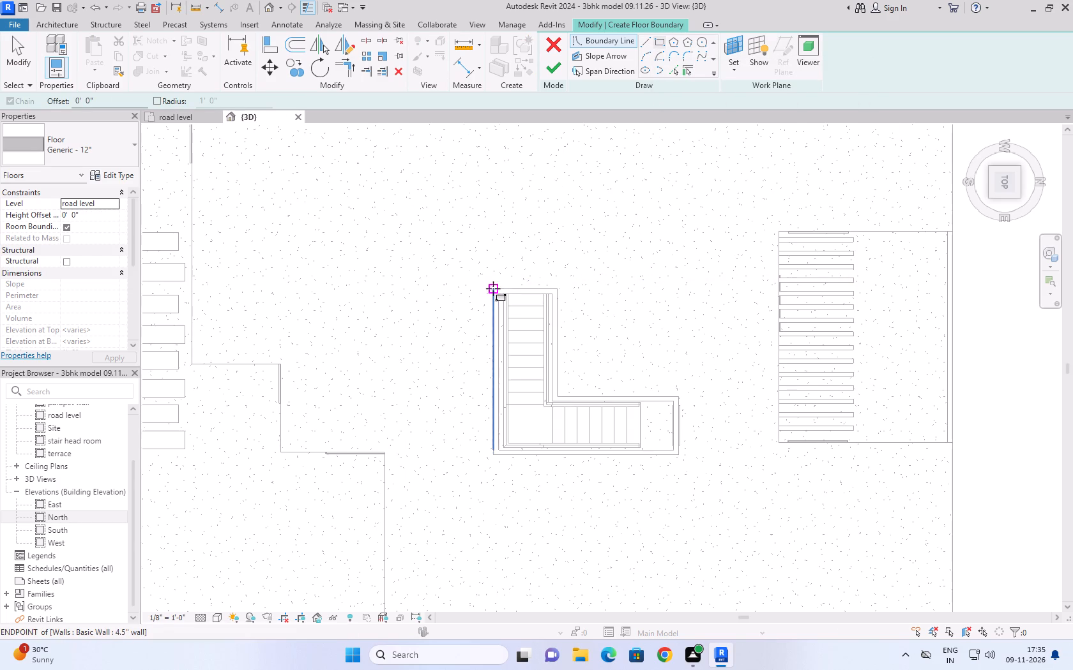
pyautogui.click(492, 288)
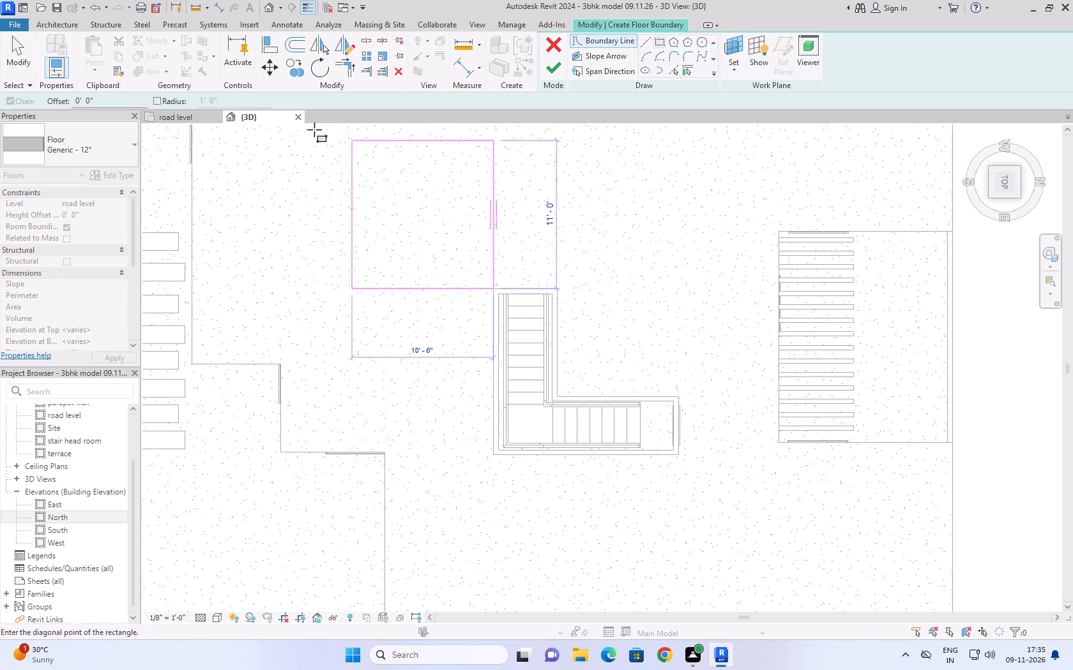
pyautogui.click(125, 97)
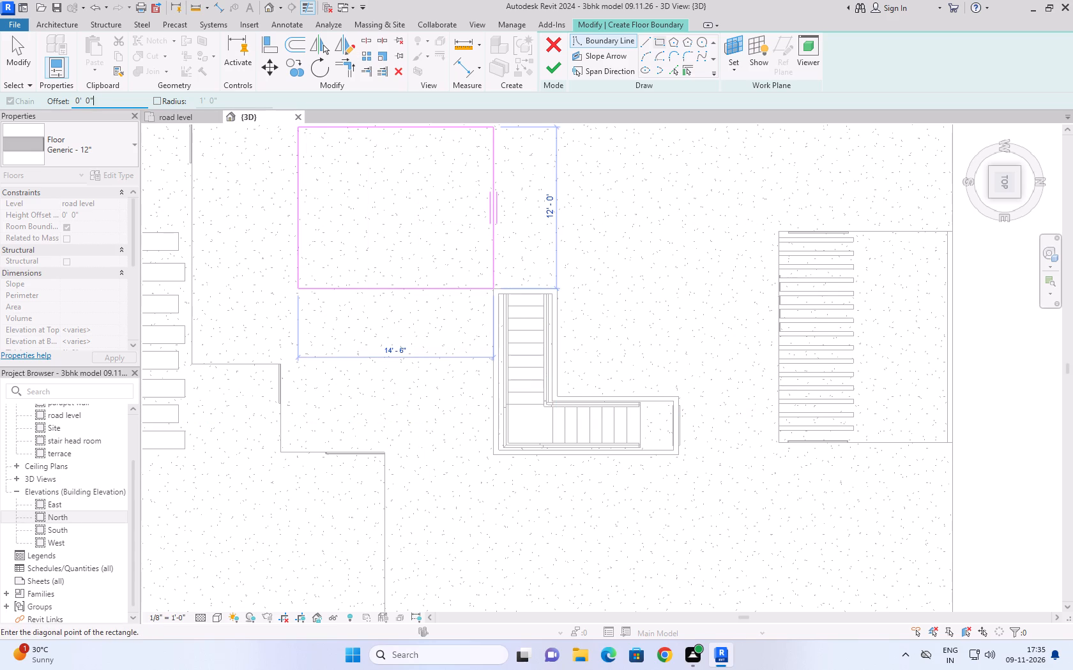
pyautogui.press('BackSpace')
pyautogui.press('BackSpace')
pyautogui.press('BackSpace')
pyautogui.press('BackSpace')
pyautogui.press('BackSpace')
pyautogui.press('BackSpace')
pyautogui.press('BackSpace')
pyautogui.press('BackSpace')
pyautogui.press('BackSpace')
pyautogui.press('BackSpace')
pyautogui.press('BackSpace')
pyautogui.press('BackSpace')
pyautogui.write("1'6''")
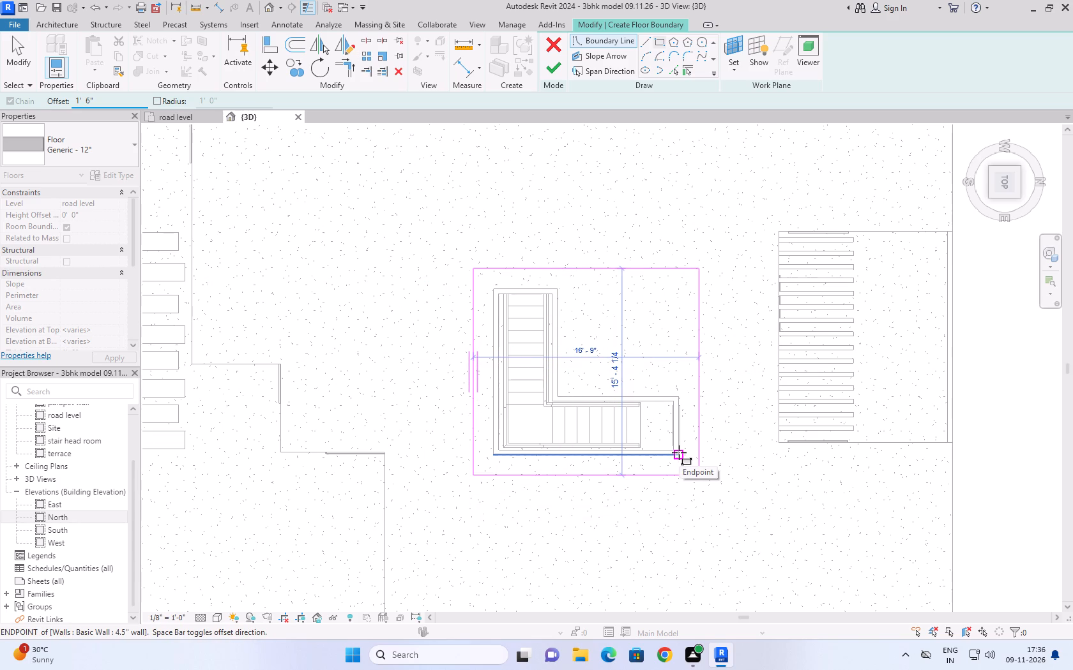
# Sketch straight floor boundary lines 1' 6" outside the stair enclosure's south, east and north end walls.
pyautogui.click(648, 39)
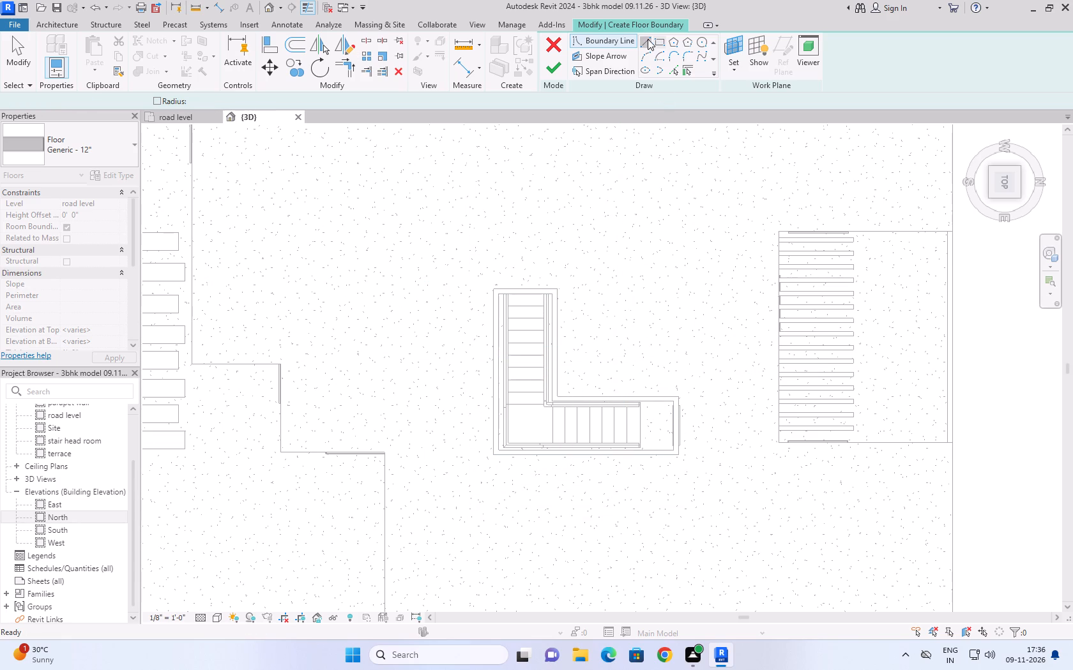
pyautogui.click(496, 287)
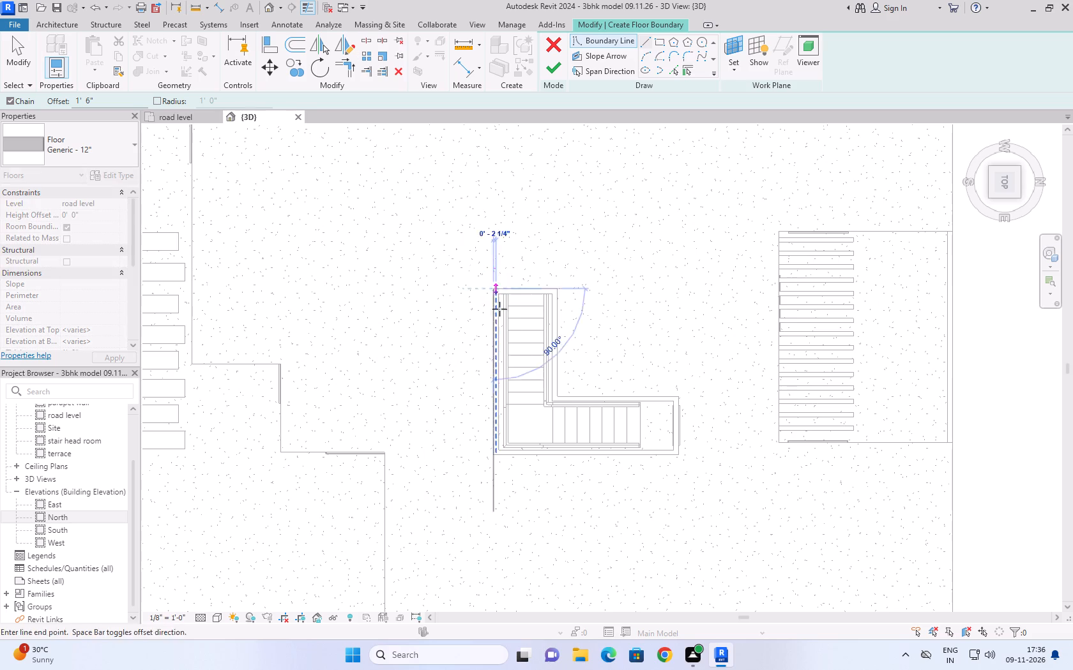
pyautogui.press('space')
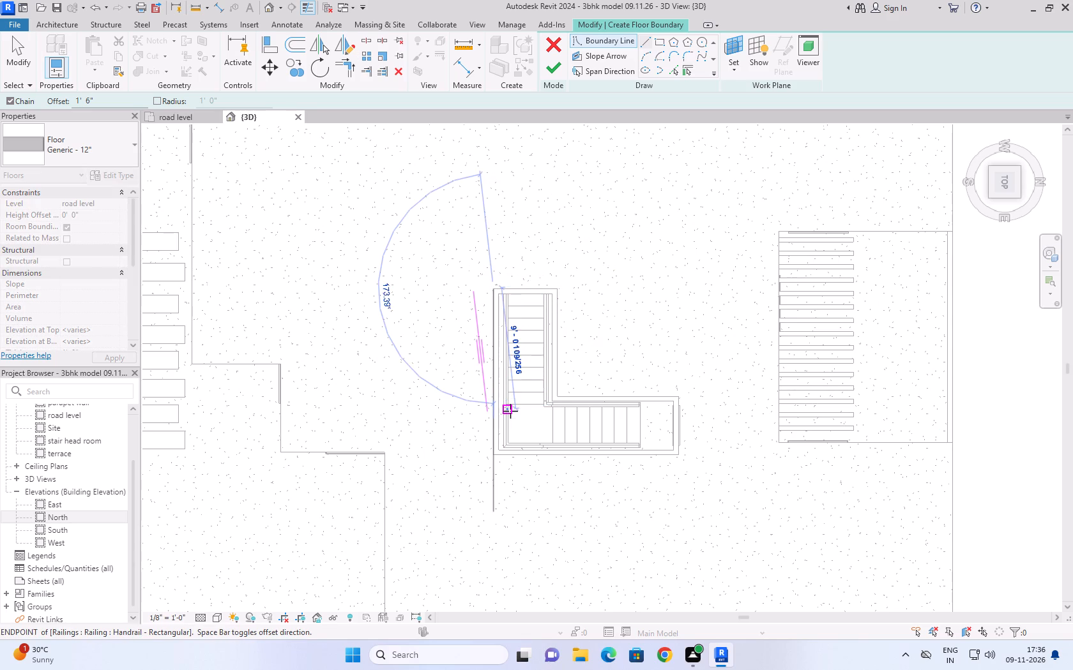
pyautogui.scroll(10, 492, 466)
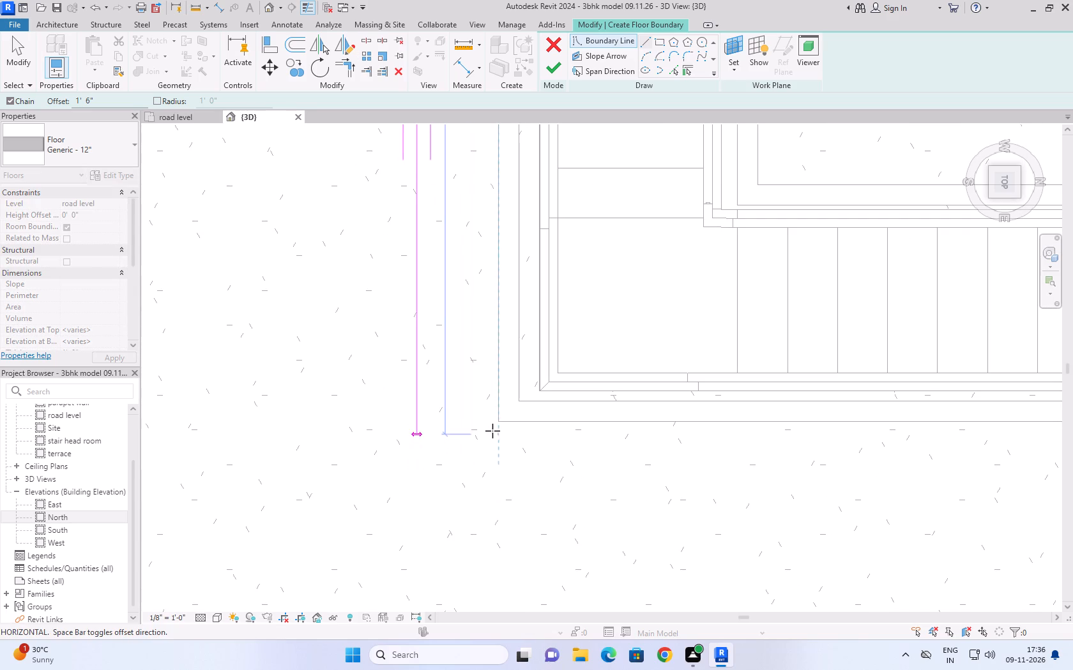
pyautogui.click(499, 421)
pyautogui.scroll(-2, 503, 458)
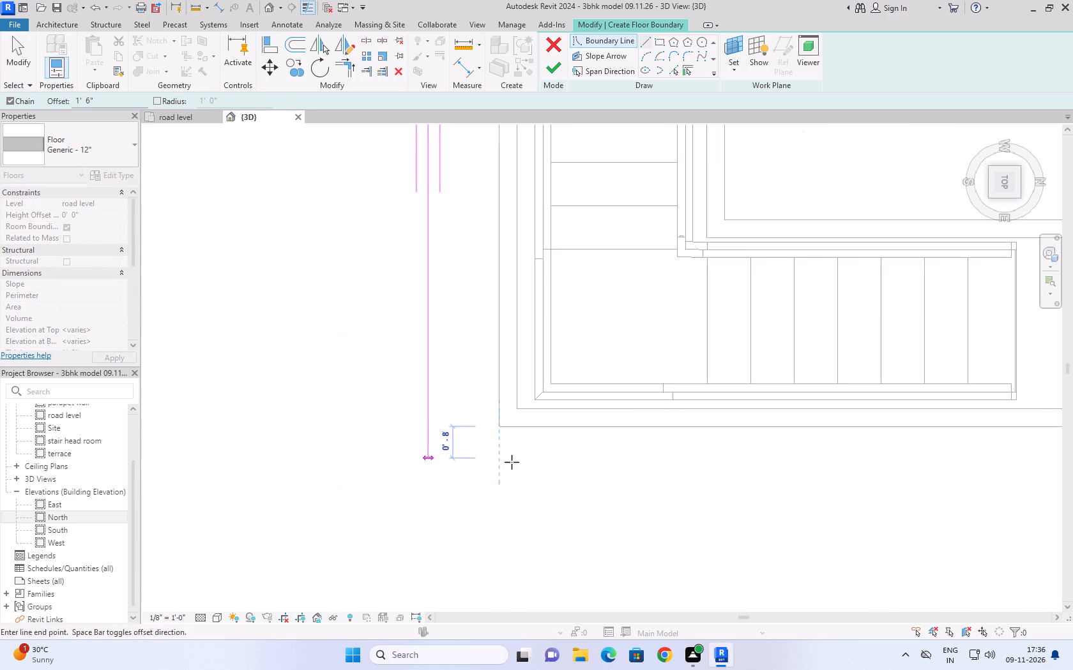
pyautogui.scroll(-5, 512, 462)
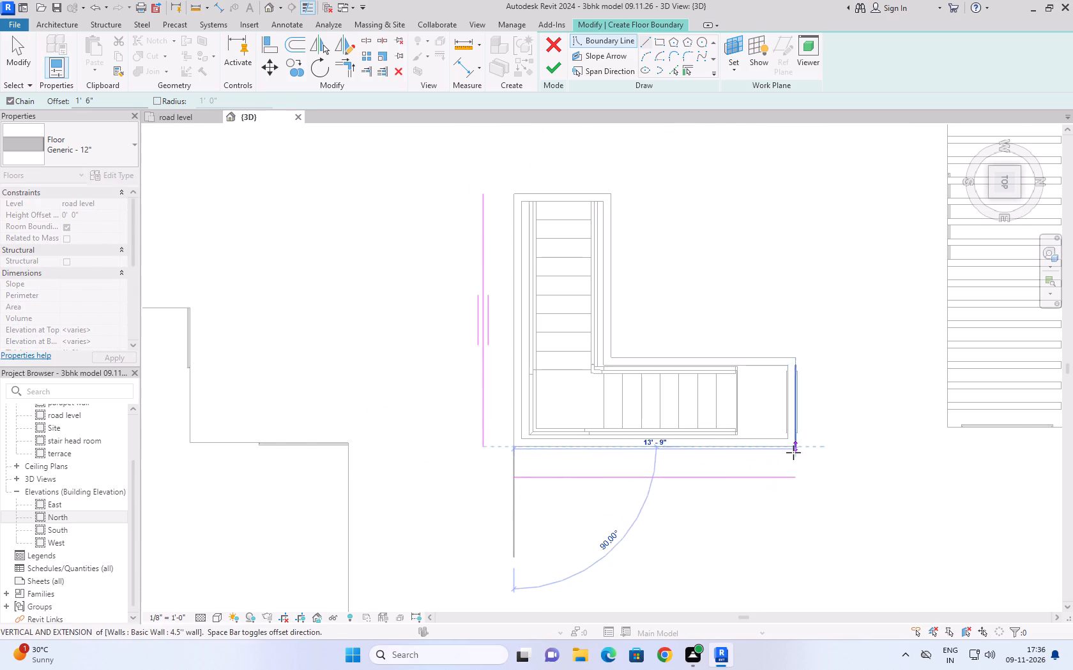
pyautogui.scroll(6, 795, 452)
pyautogui.click(798, 438)
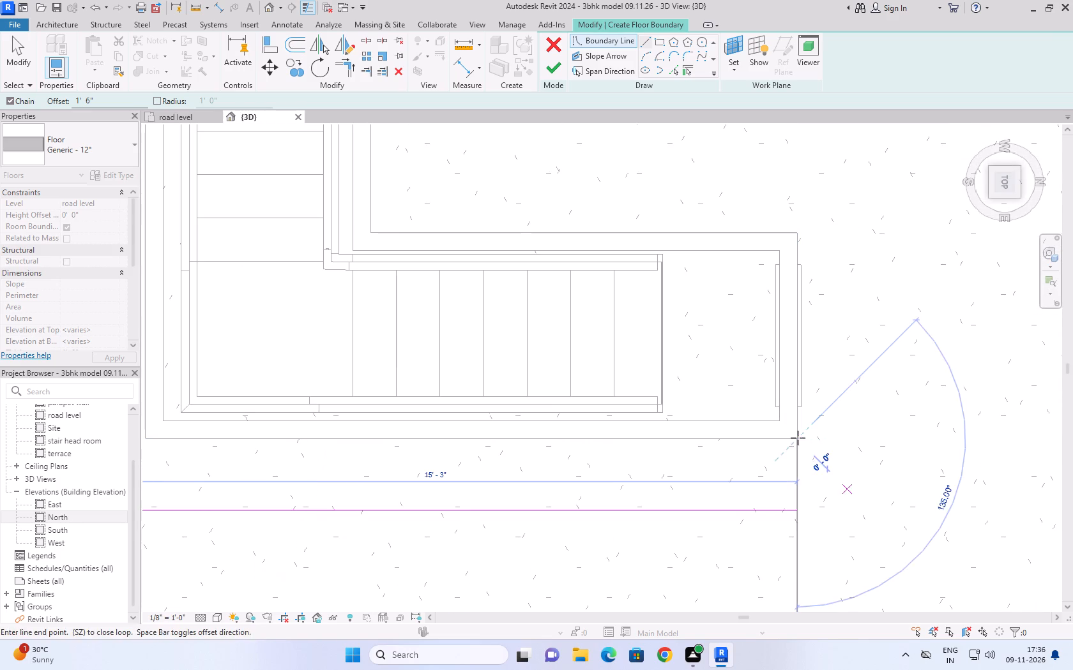
pyautogui.click(797, 233)
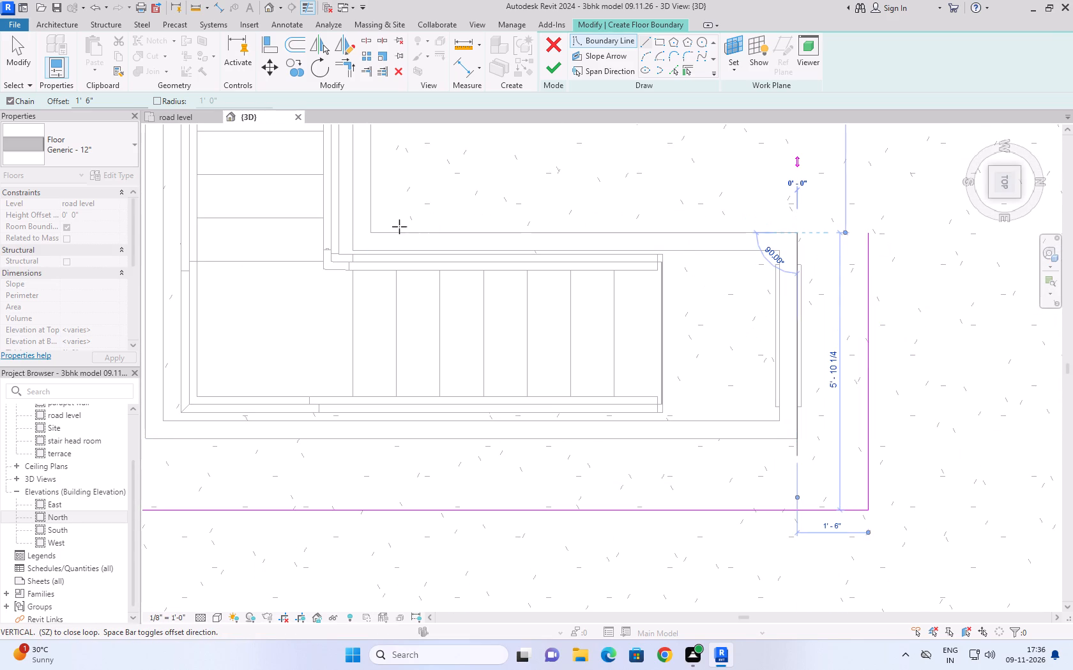
# Close the L-shaped boundary 1' 6" outside the enclosure's inner-corner walls and west end, and finish the floor.
pyautogui.click(370, 231)
pyautogui.scroll(-10, 370, 231)
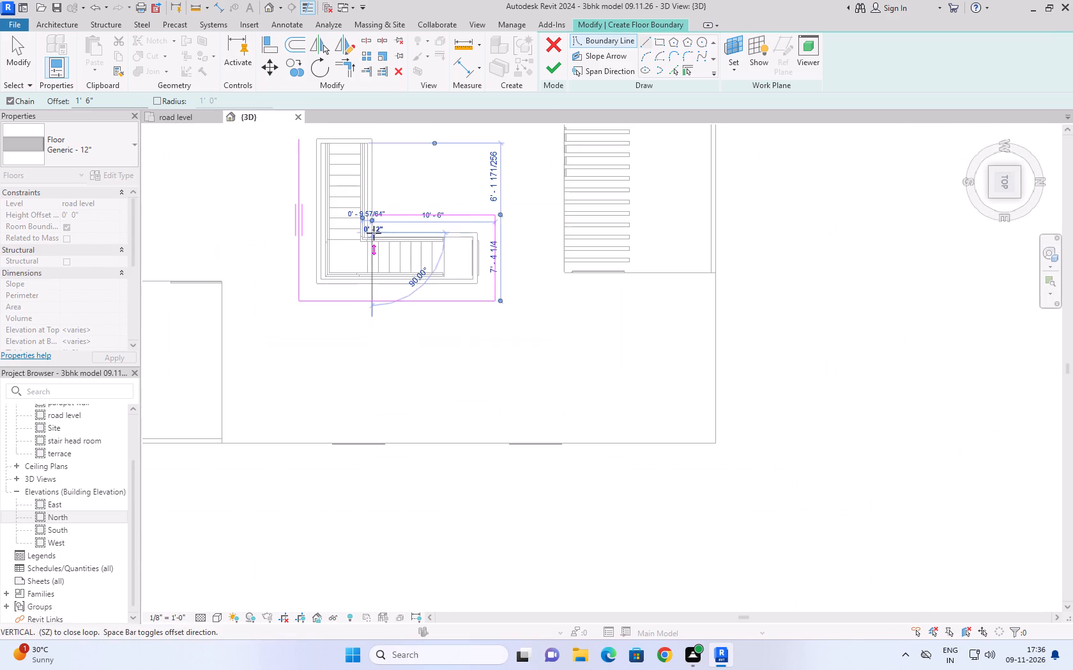
pyautogui.click(373, 140)
pyautogui.scroll(-2, 378, 142)
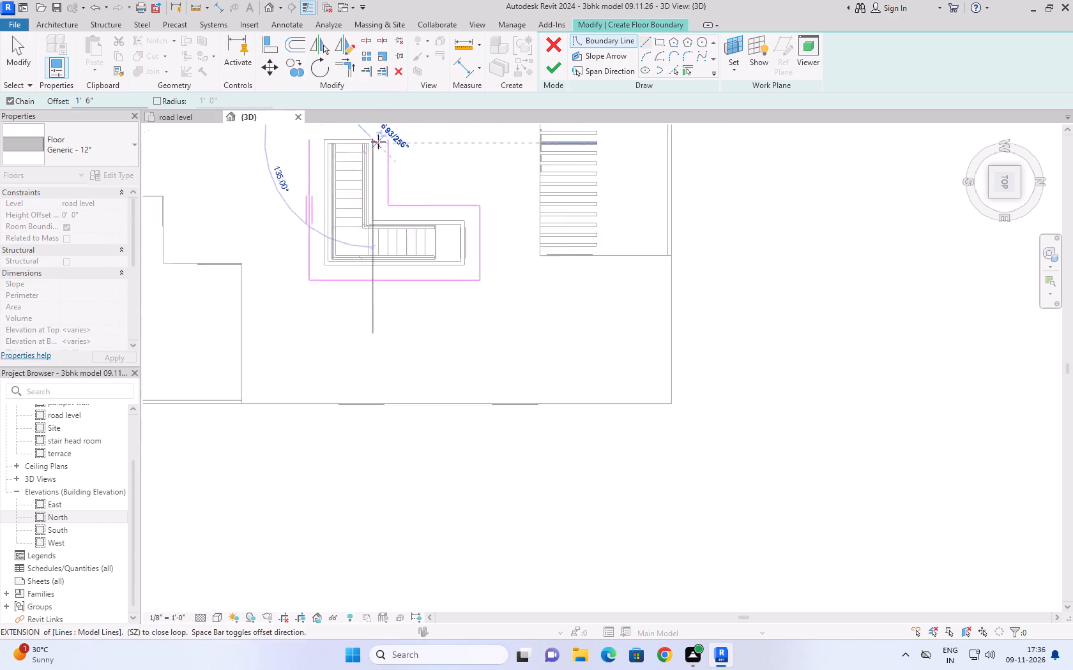
pyautogui.scroll(-8, 378, 142)
pyautogui.scroll(1, 375, 128)
pyautogui.moveTo(375, 128); pyautogui.dragTo(364, 334, button='middle')
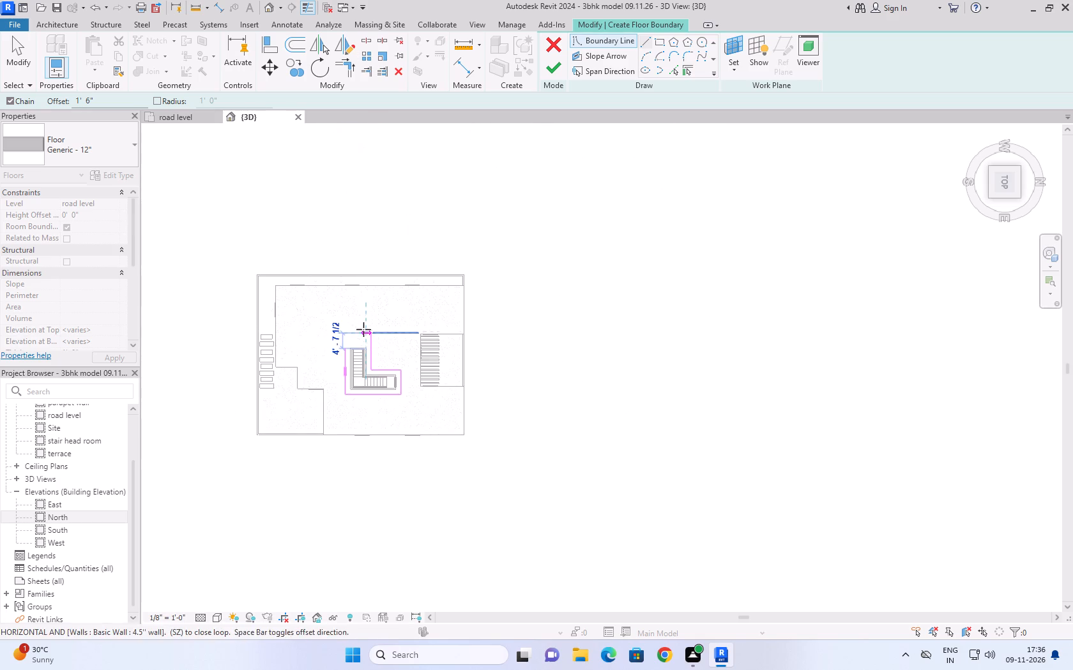
pyautogui.scroll(5, 363, 326)
pyautogui.scroll(10, 363, 380)
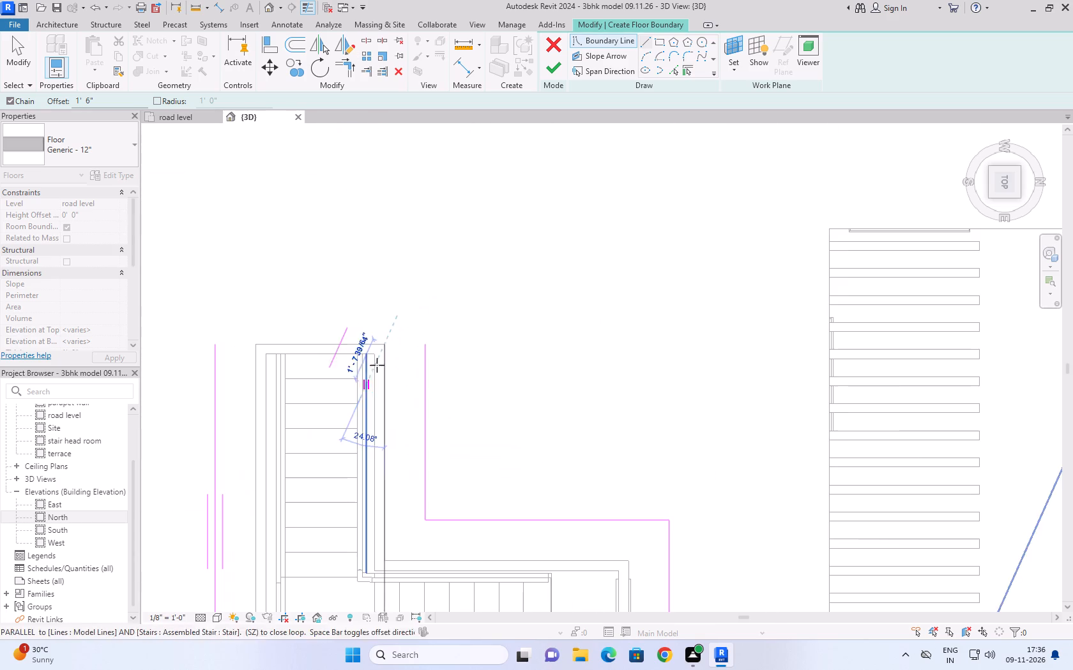
pyautogui.click(258, 343)
pyautogui.scroll(-10, 322, 226)
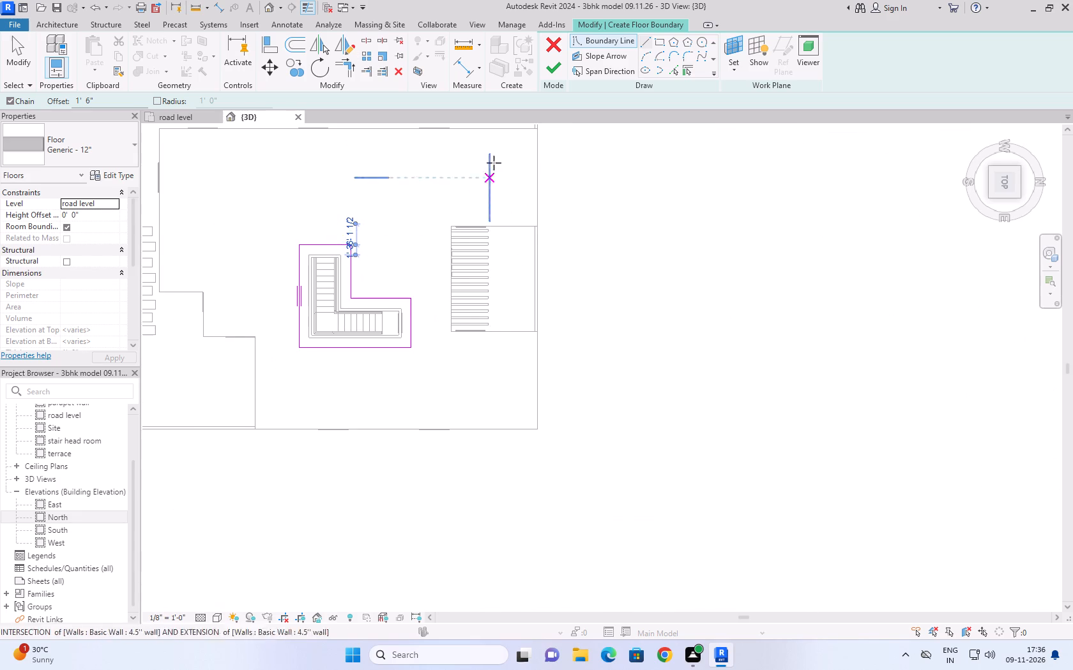
pyautogui.click(550, 65)
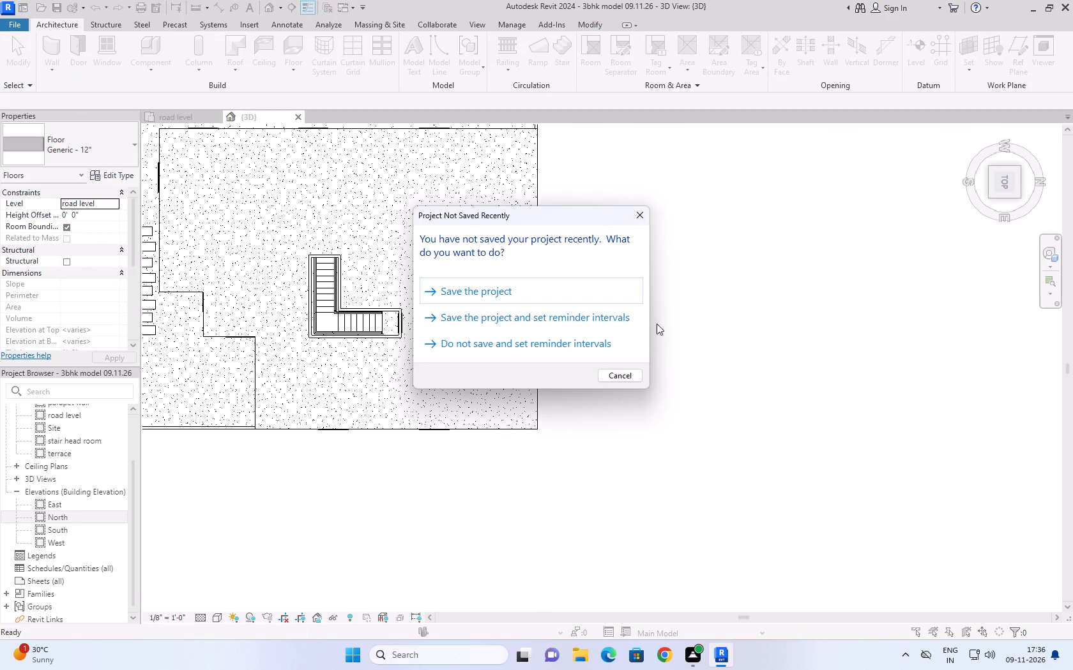
# Save the project.
pyautogui.click(477, 285)
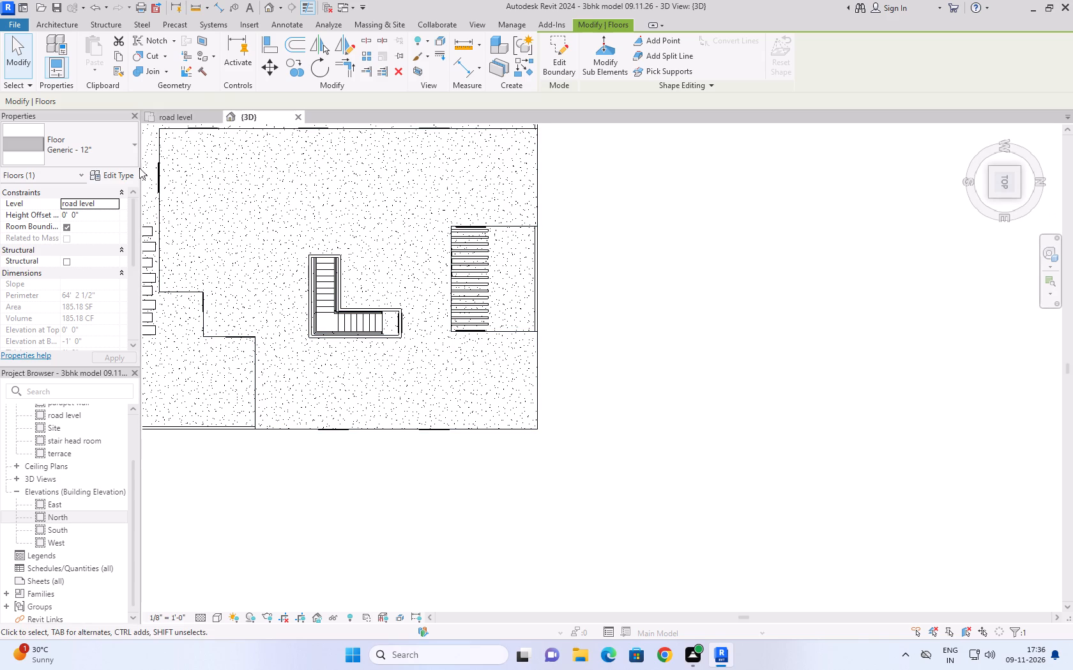
# Set the level of the floor slab drawn around the stair enclosure to stair head room.
pyautogui.click(174, 114)
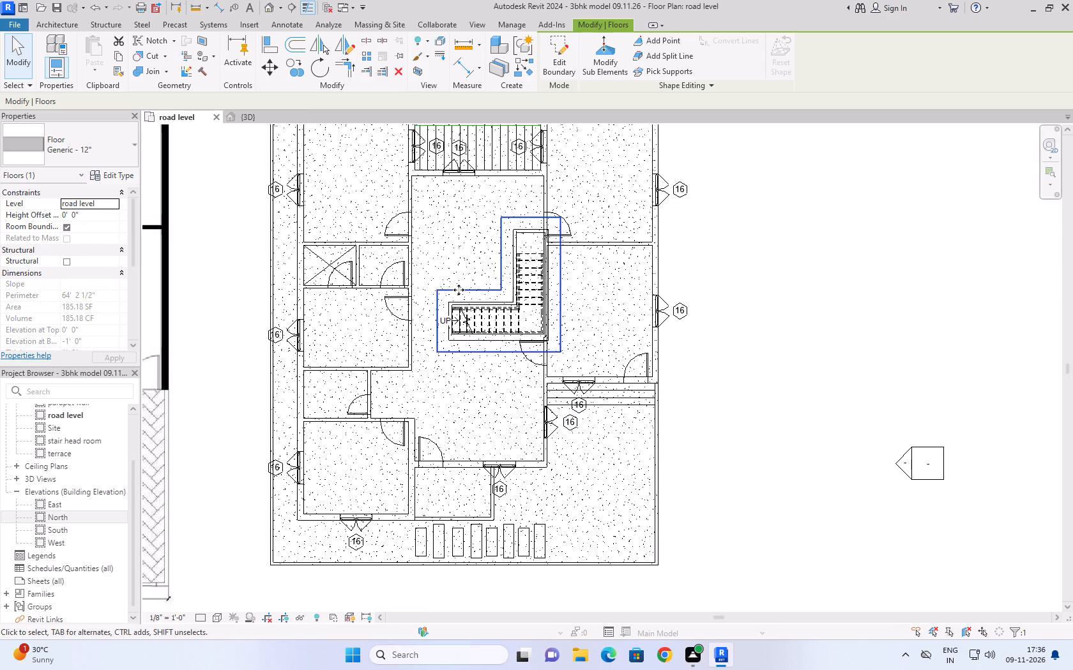
pyautogui.click(459, 290)
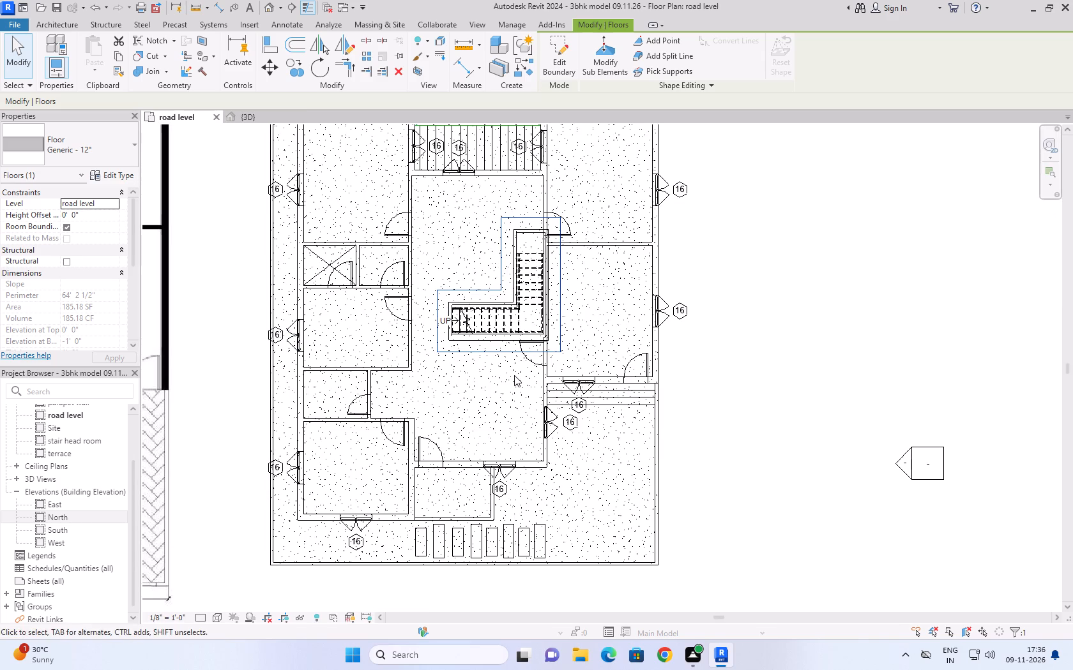
pyautogui.click(113, 199)
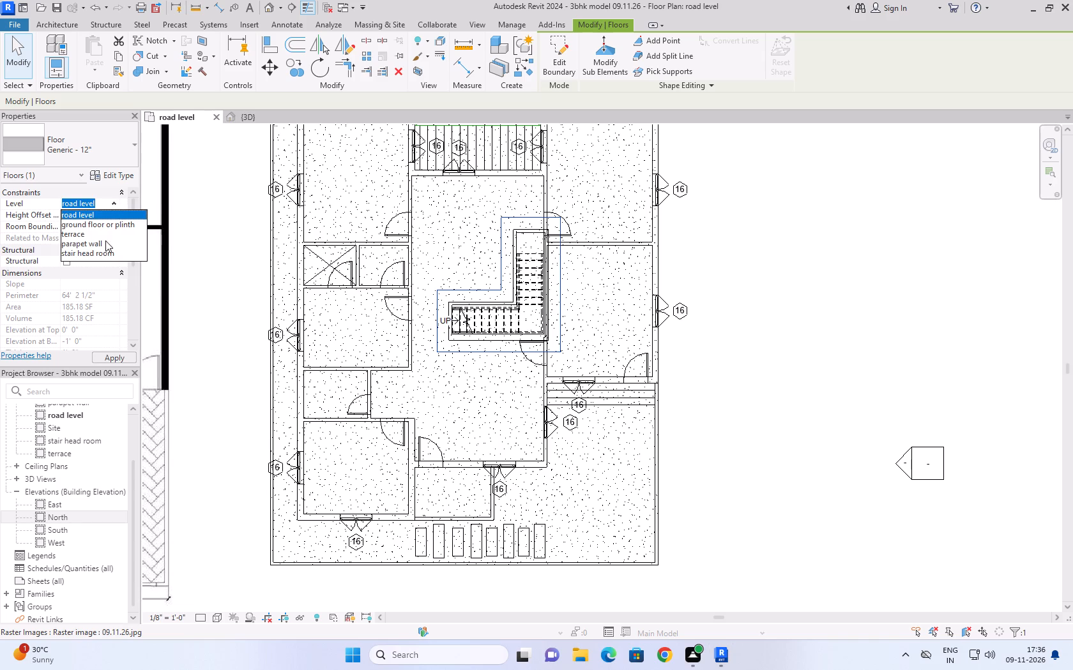
pyautogui.click(102, 249)
pyautogui.click(245, 117)
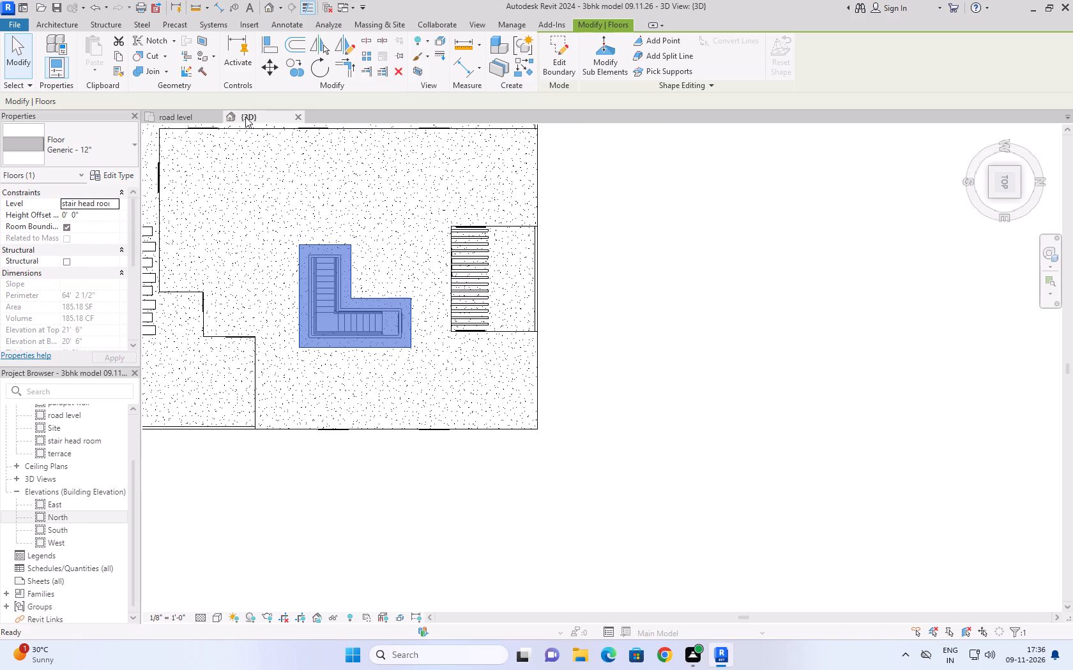
pyautogui.click(704, 384)
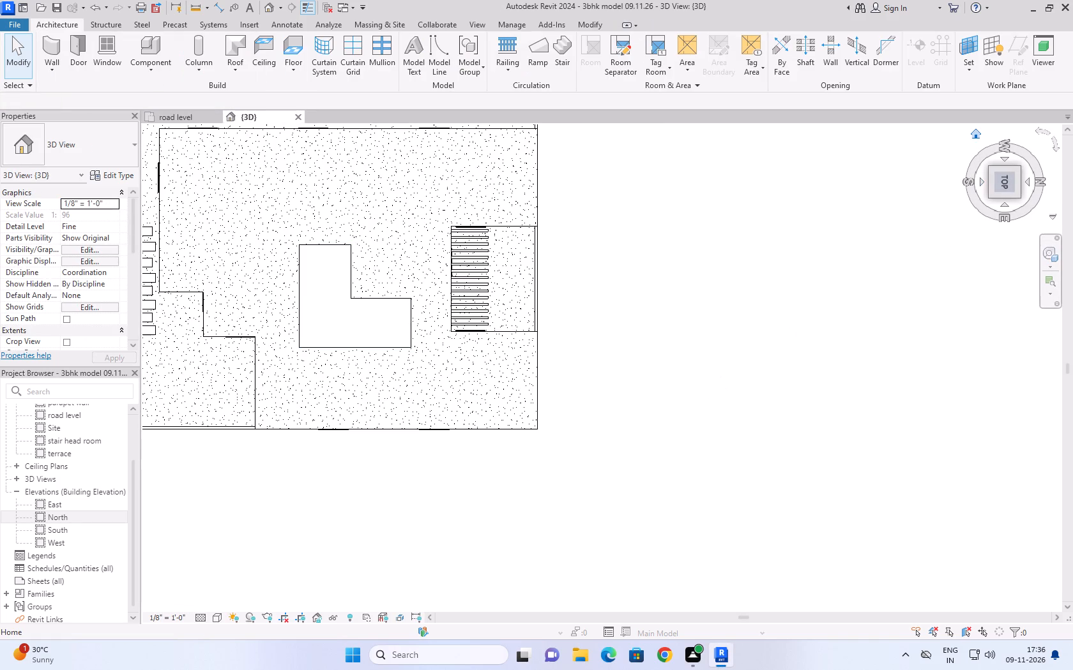
# Display the 3D view in a shaded style and examine the stair head room slab and the walls beneath it.
pyautogui.click(974, 131)
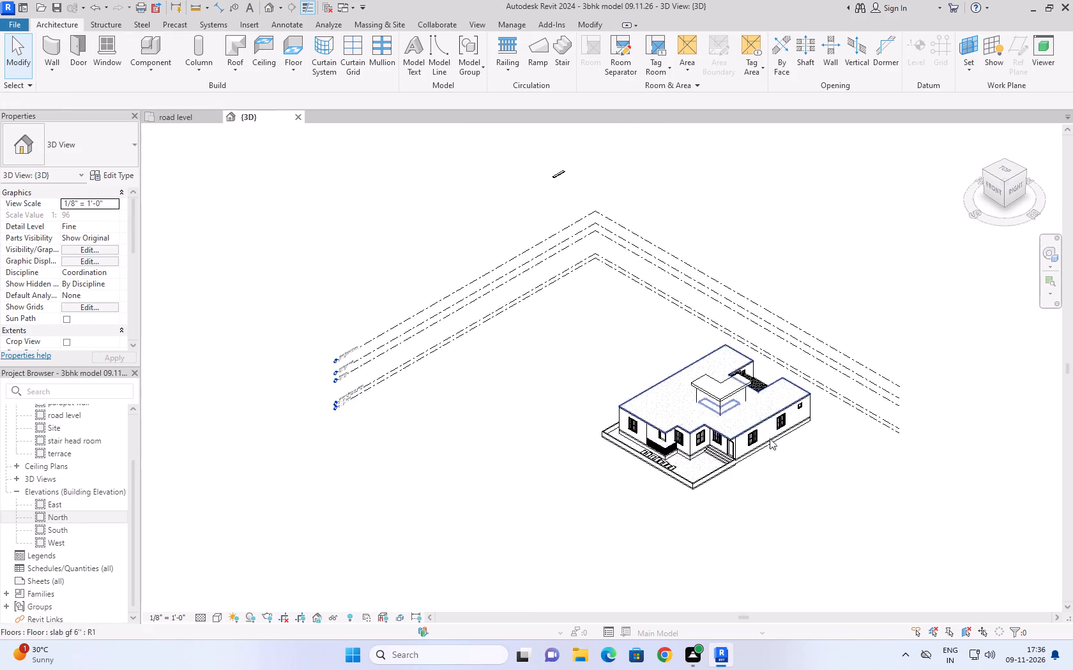
pyautogui.scroll(4, 819, 502)
pyautogui.keyDown('shift'); pyautogui.moveTo(849, 443); pyautogui.dragTo(566, 377, button='middle'); pyautogui.keyUp('shift')
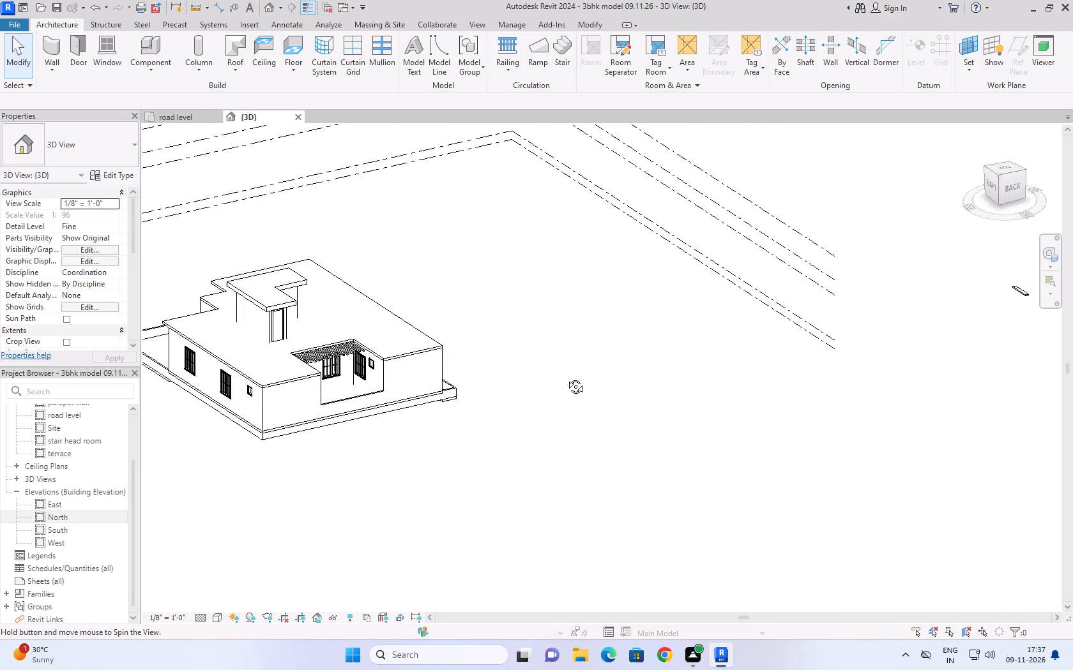
pyautogui.keyDown('shift'); pyautogui.moveTo(566, 377); pyautogui.dragTo(863, 292, button='middle'); pyautogui.keyUp('shift')
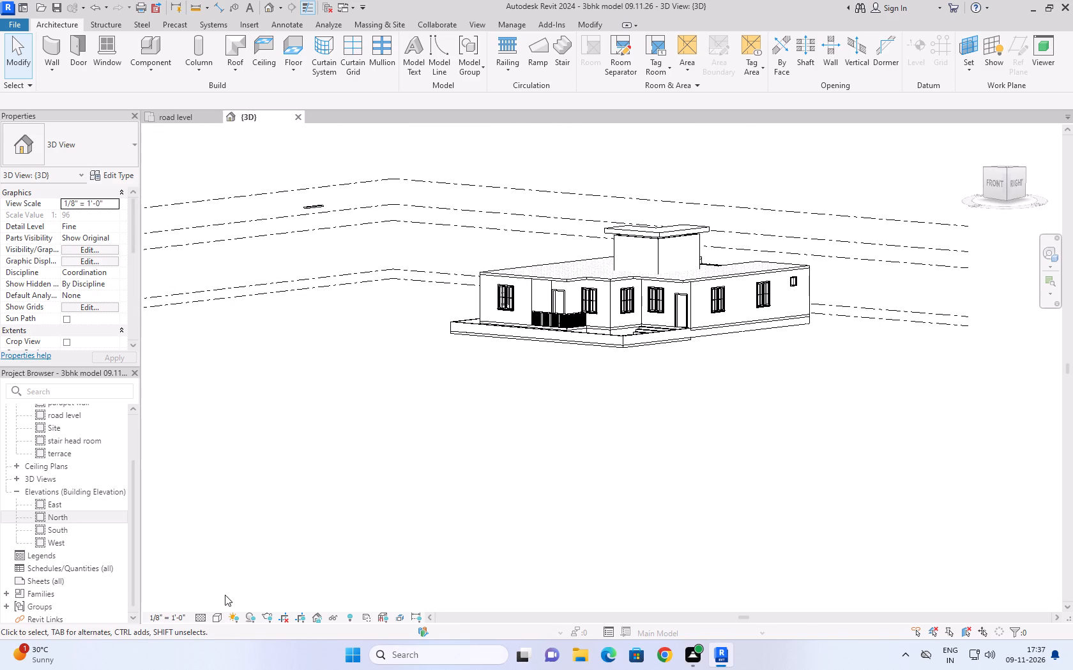
pyautogui.doubleClick(217, 611)
pyautogui.click(236, 606)
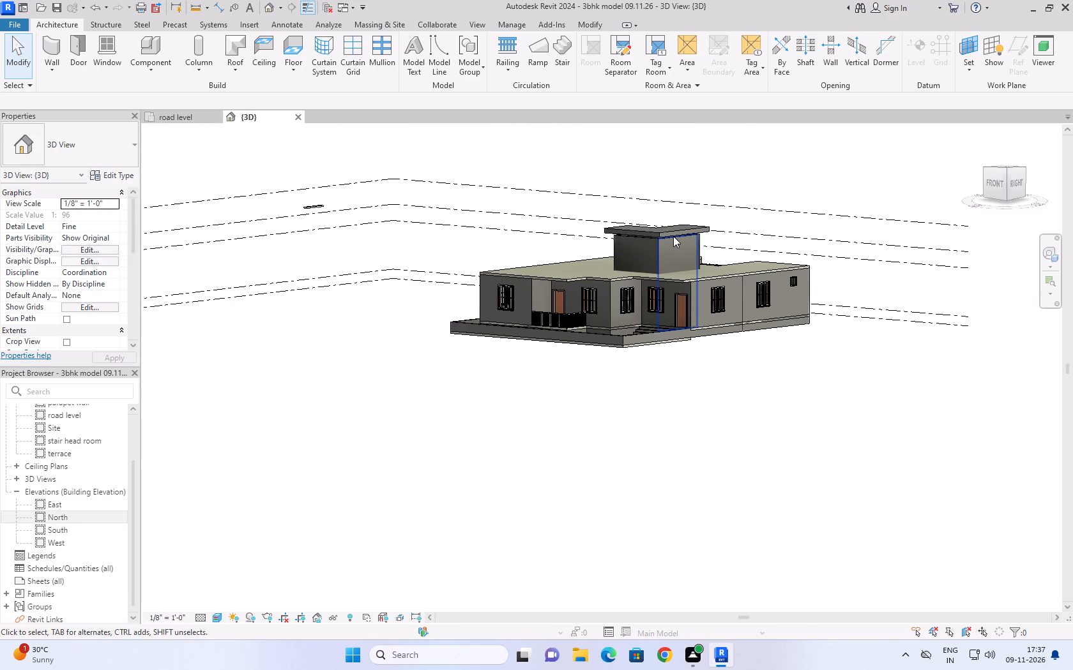
pyautogui.scroll(9, 673, 236)
pyautogui.keyDown('shift'); pyautogui.moveTo(813, 282); pyautogui.dragTo(795, 208, button='middle'); pyautogui.keyUp('shift')
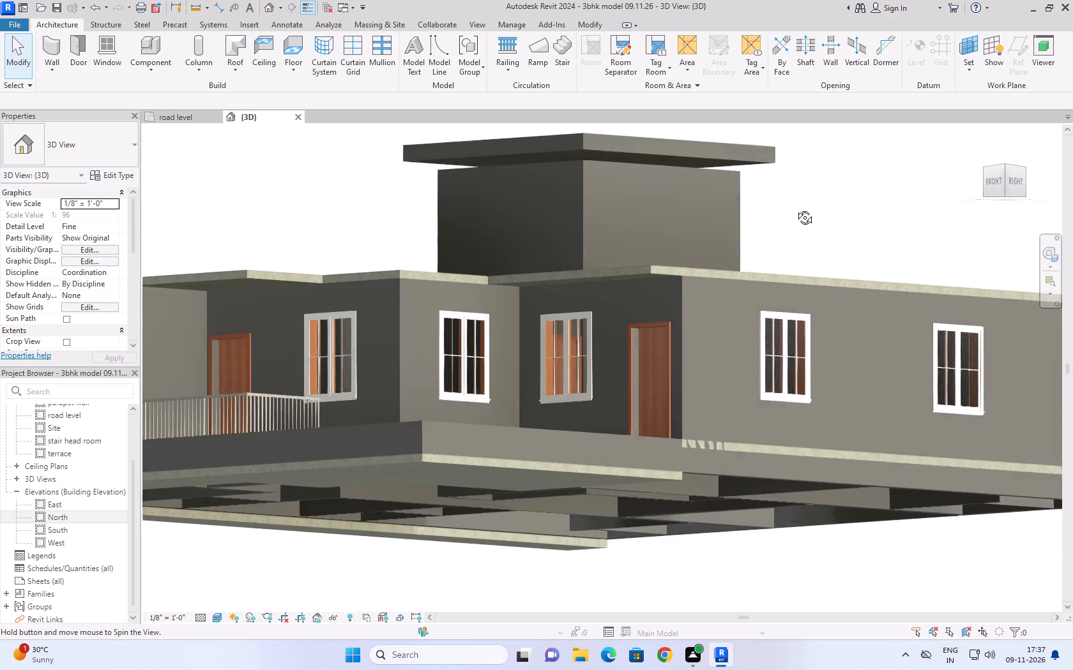
pyautogui.keyDown('shift'); pyautogui.moveTo(795, 208); pyautogui.dragTo(795, 248, button='middle'); pyautogui.keyUp('shift')
# In the South elevation, stretch the stair head room's east and south walls up to the slab underside, giving 20' 6" height.
pyautogui.click(189, 115)
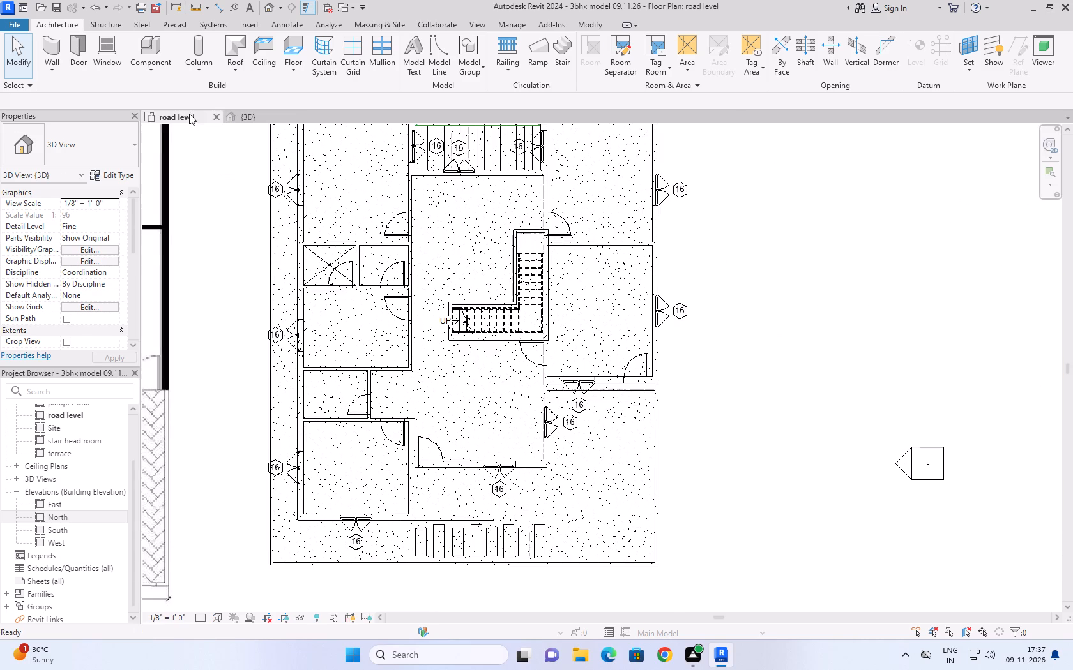
pyautogui.doubleClick(79, 526)
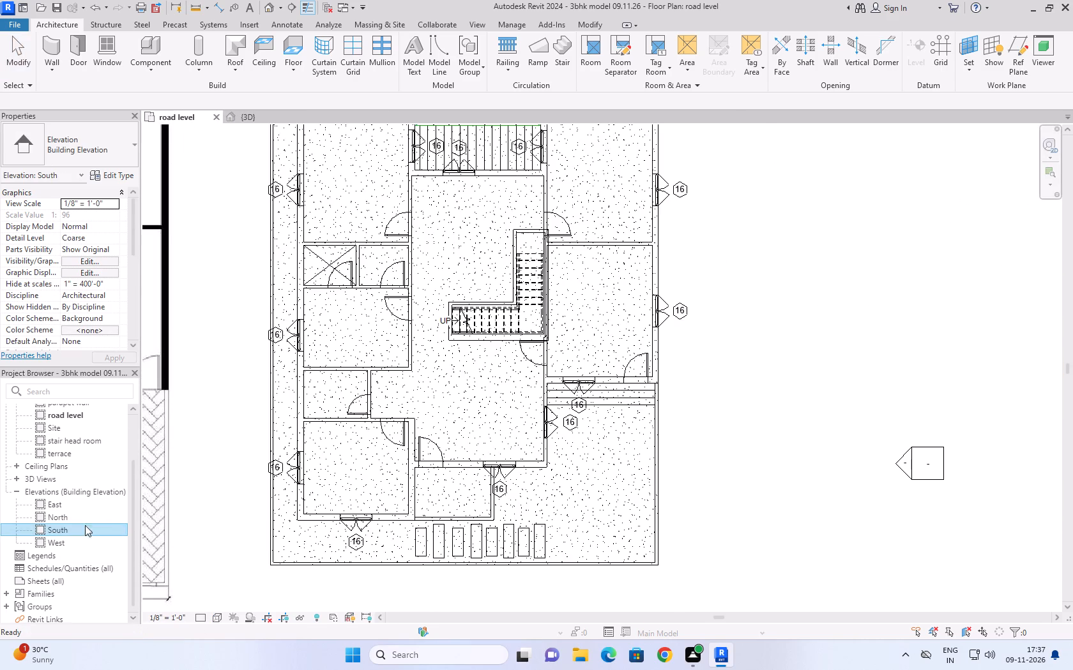
pyautogui.moveTo(913, 285); pyautogui.dragTo(672, 272, button='middle')
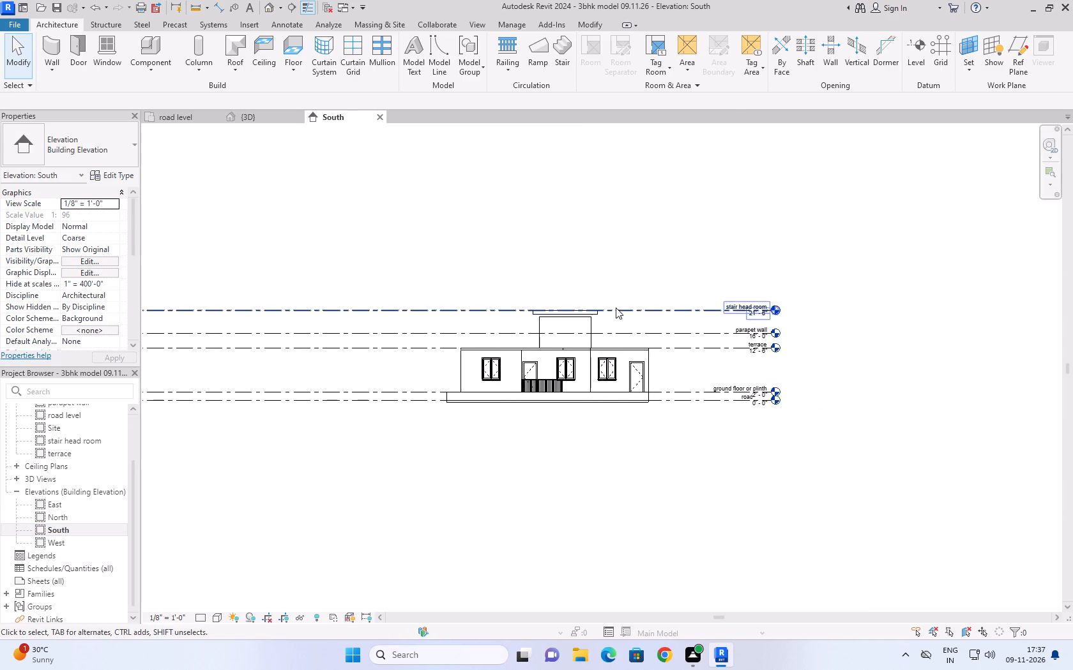
pyautogui.scroll(5, 609, 311)
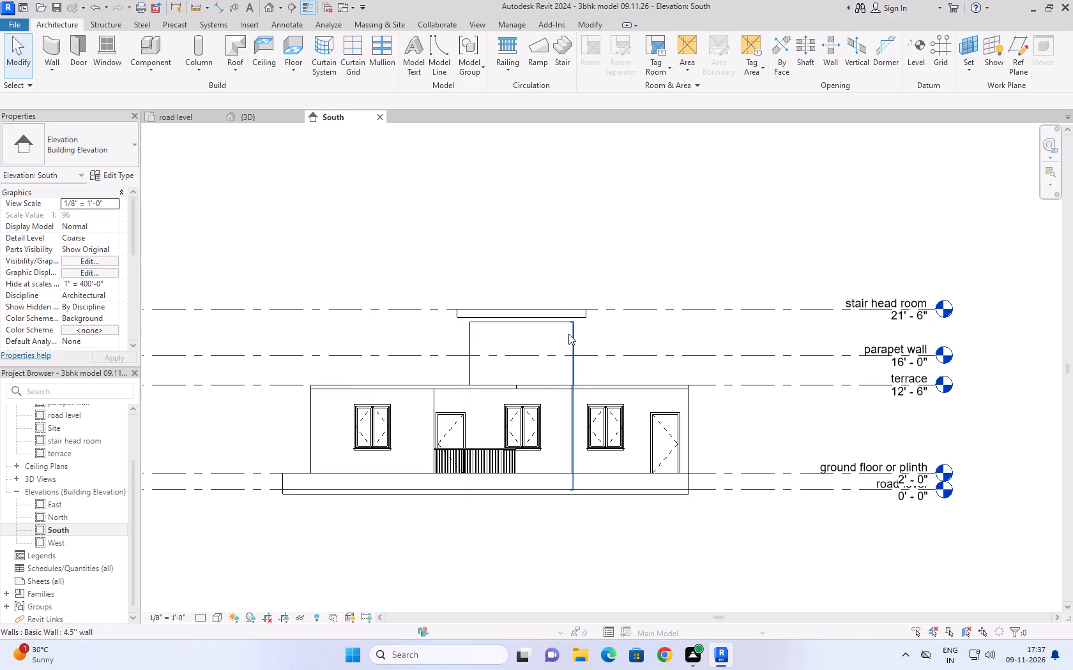
pyautogui.click(570, 335)
pyautogui.scroll(6, 570, 325)
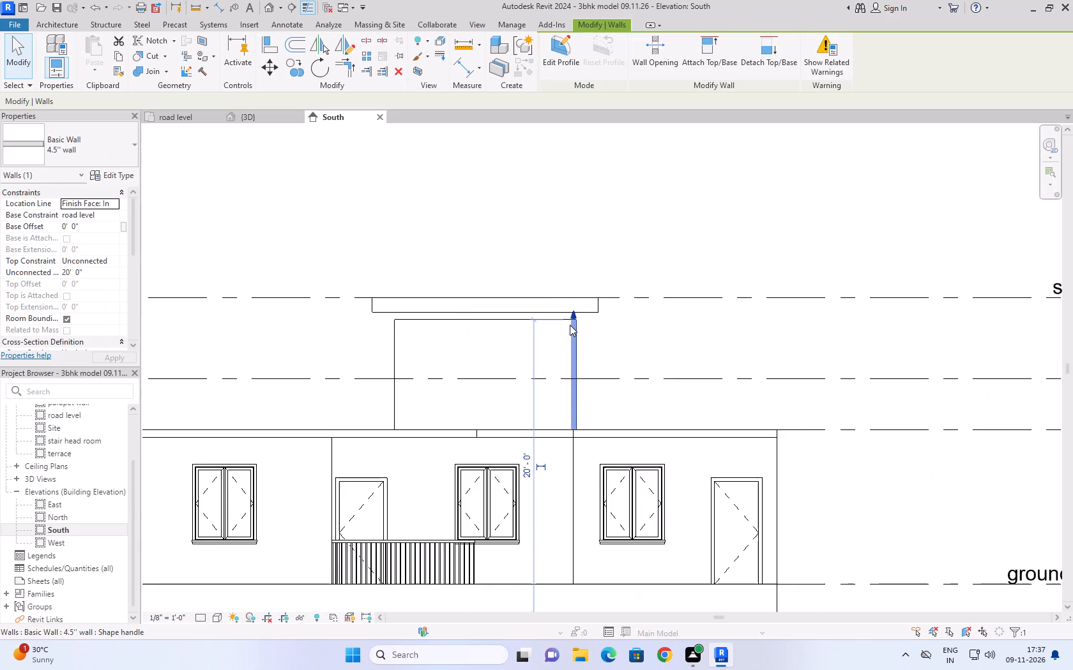
pyautogui.scroll(4, 570, 325)
pyautogui.moveTo(576, 309); pyautogui.dragTo(580, 295)
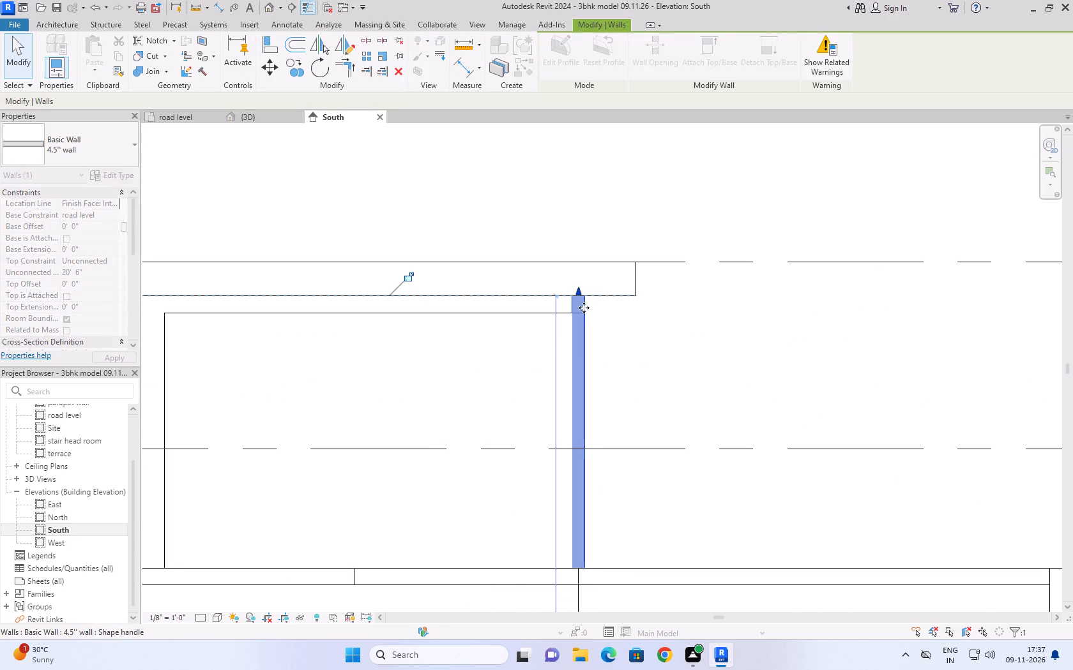
pyautogui.click(525, 315)
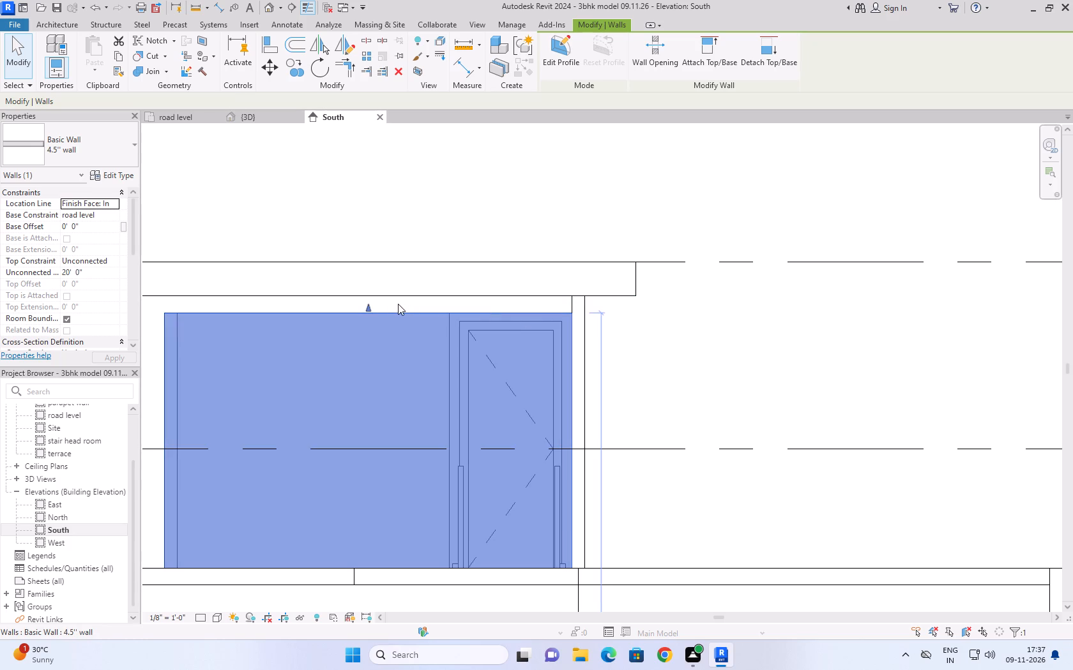
pyautogui.moveTo(369, 308); pyautogui.dragTo(369, 296)
pyautogui.scroll(-4, 502, 360)
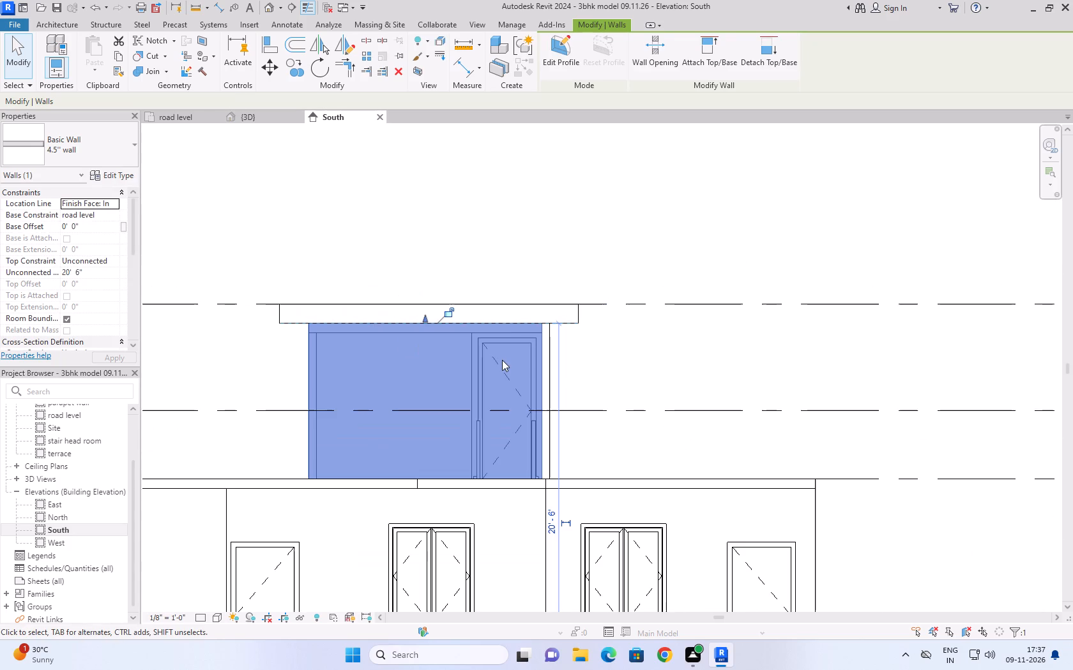
pyautogui.scroll(-4, 562, 361)
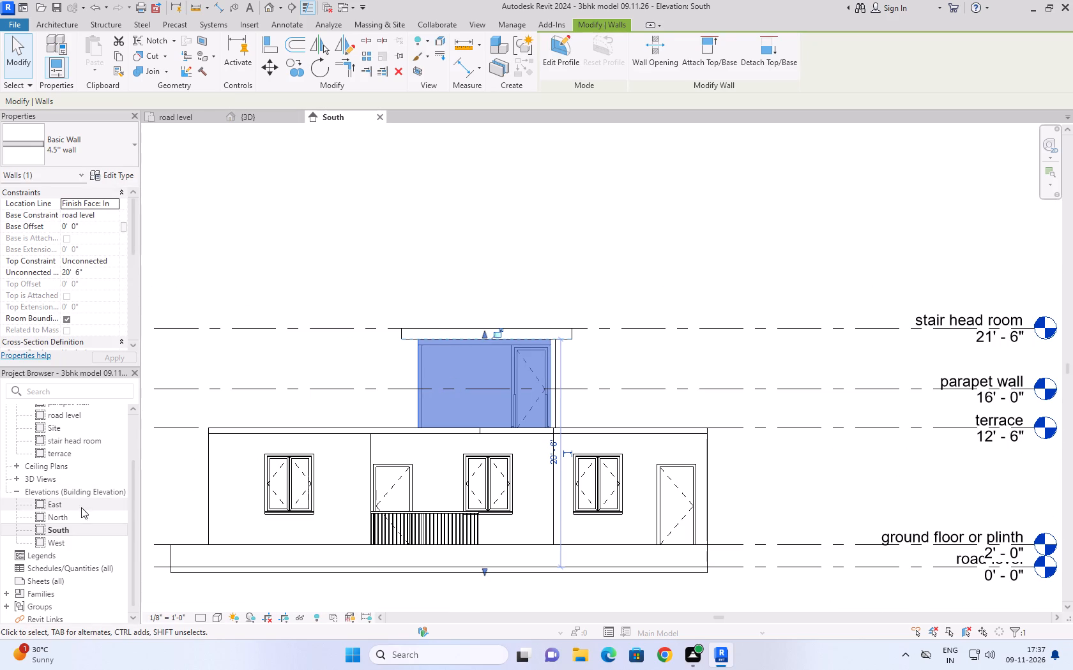
# In the West elevation, stretch the west-facing wall of the stair head room's north leg up to the slab underside, 20' 6" high.
pyautogui.doubleClick(67, 540)
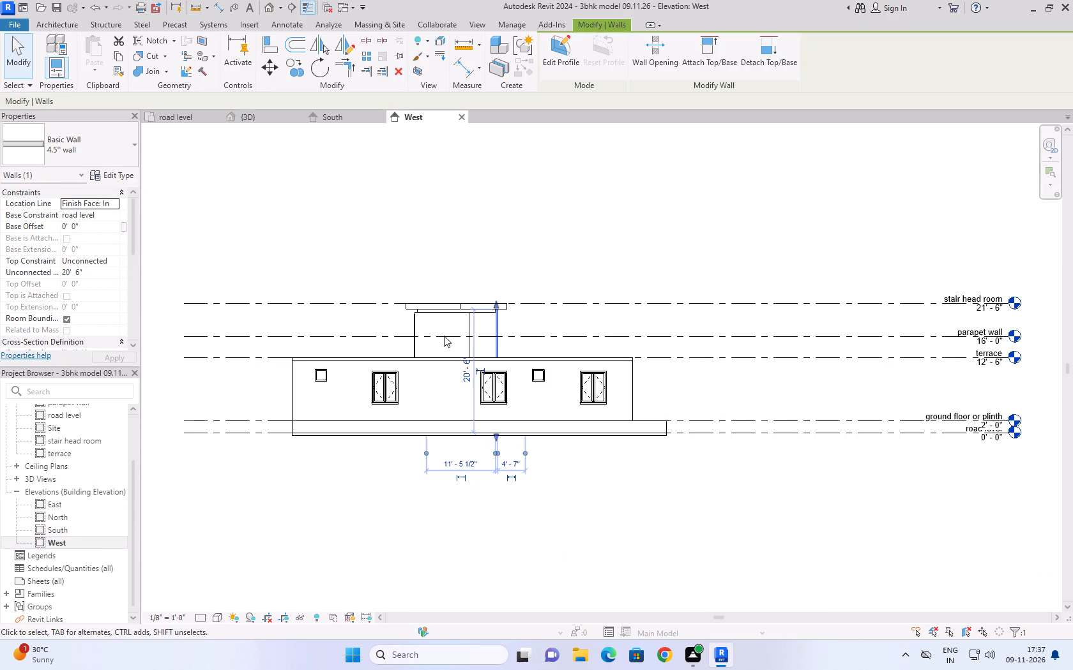
pyautogui.scroll(8, 446, 311)
pyautogui.click(447, 313)
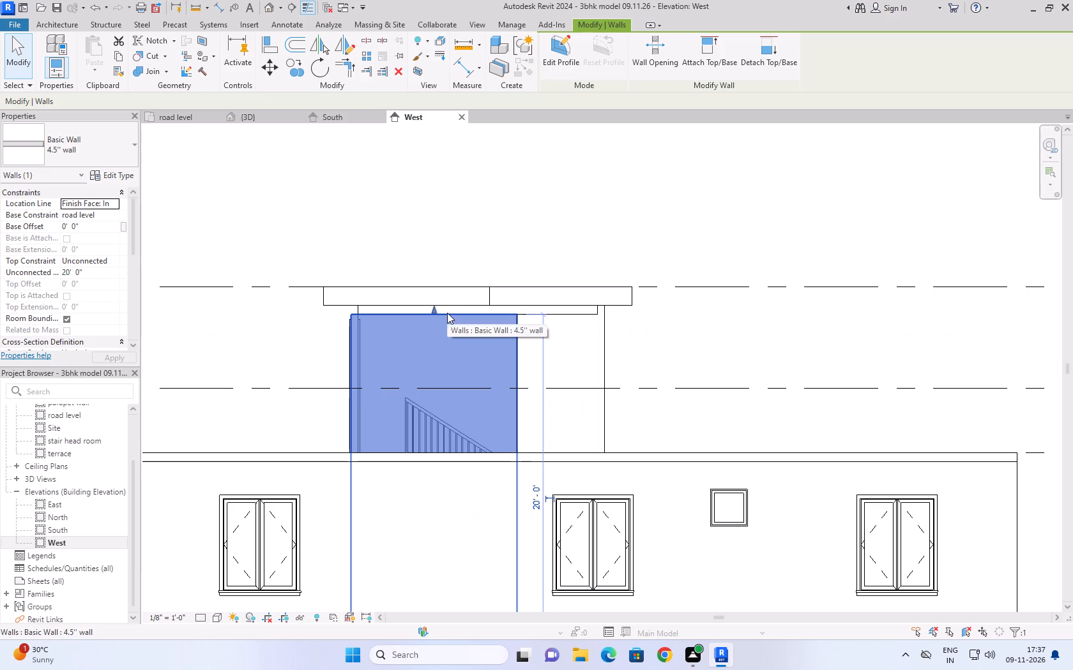
pyautogui.click(434, 309)
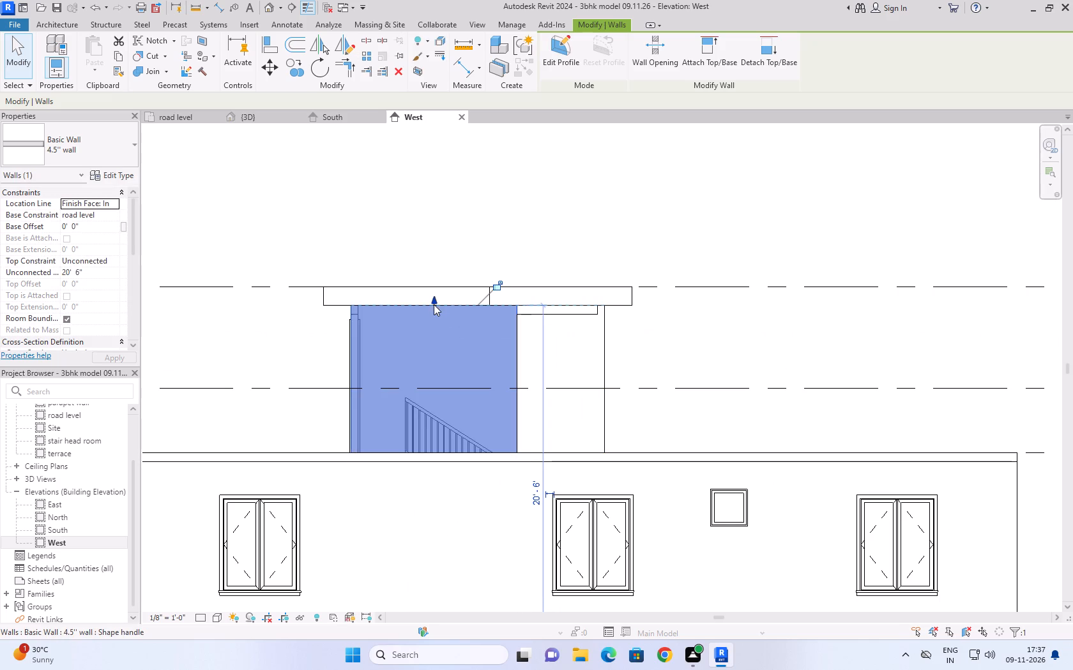
pyautogui.click(601, 340)
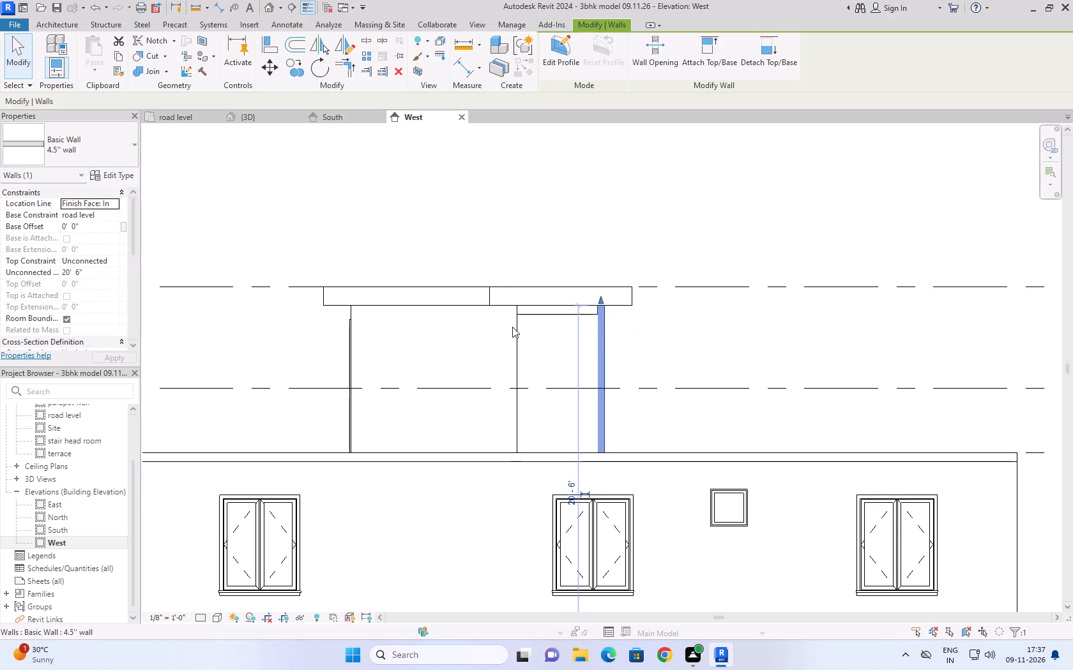
pyautogui.scroll(-3, 512, 326)
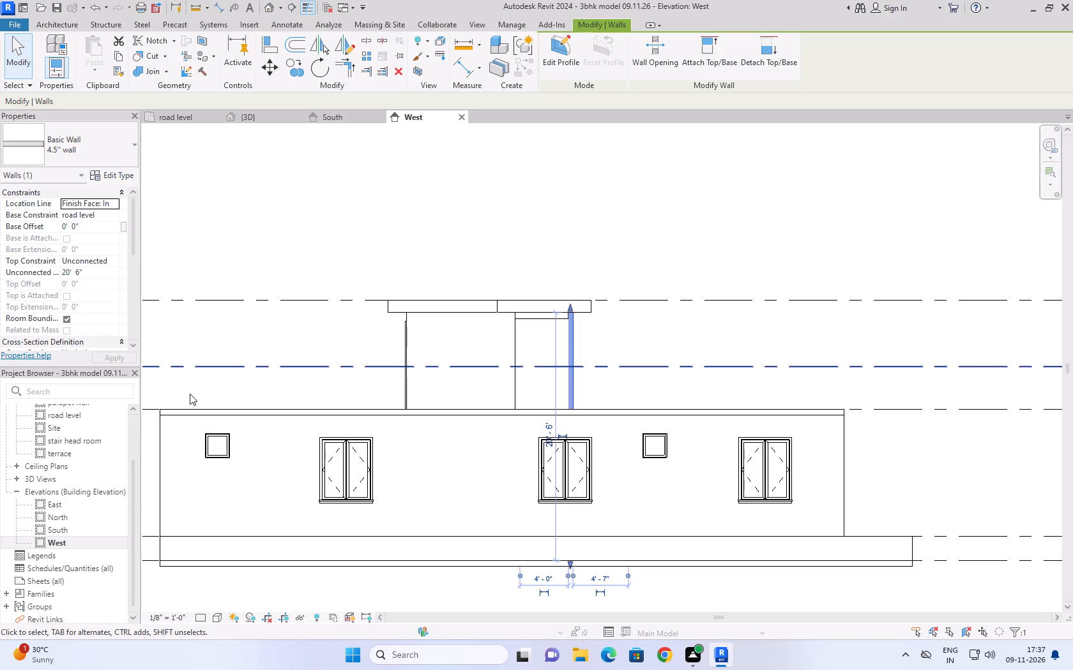
# In the North elevation, stretch the north-facing wall of the stair head room's west leg up to the slab underside, 20' 6" high.
pyautogui.doubleClick(77, 527)
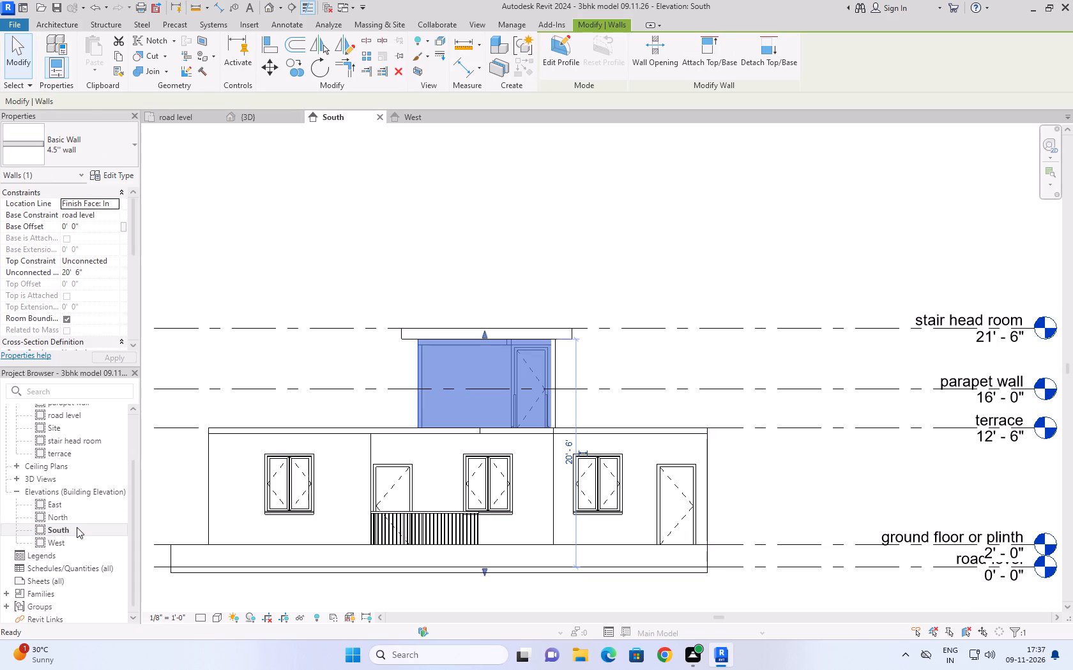
pyautogui.doubleClick(71, 517)
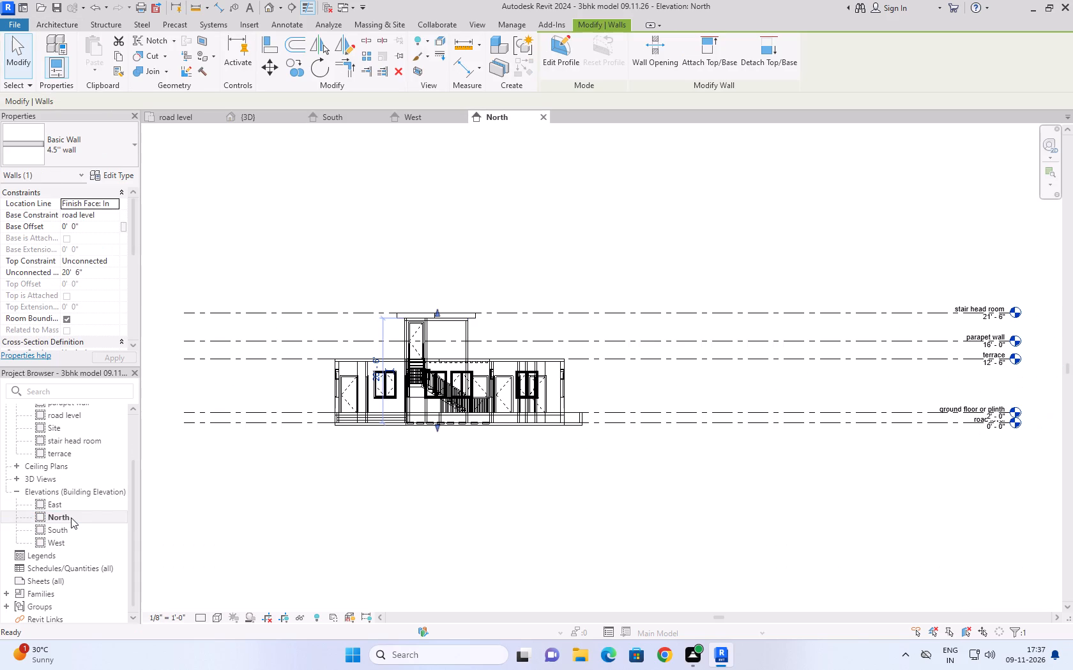
pyautogui.scroll(9, 417, 265)
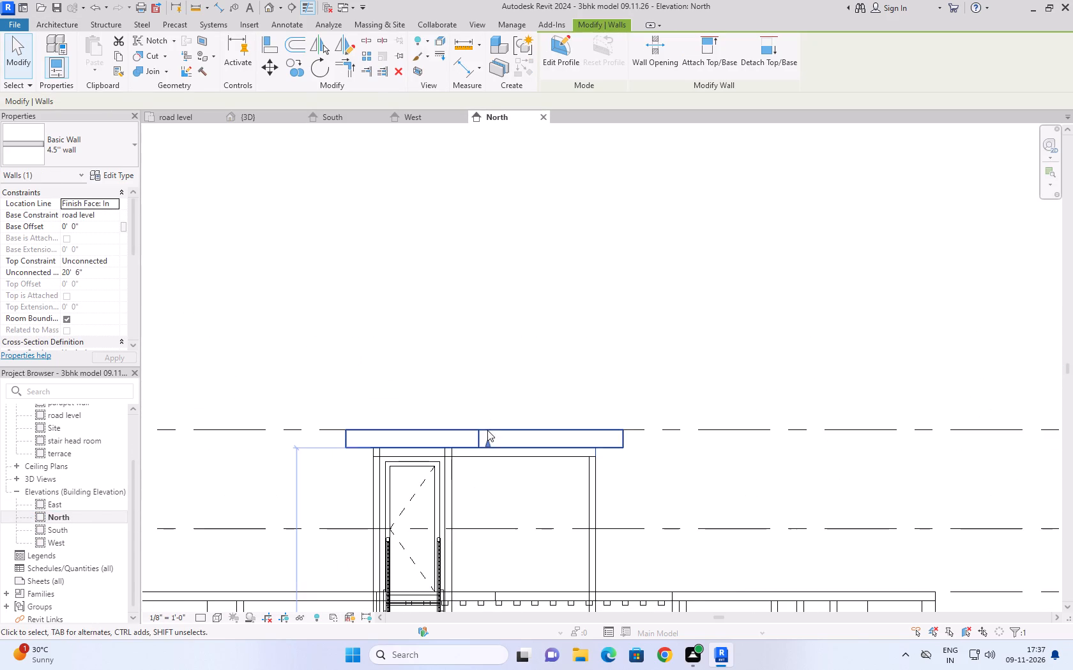
pyautogui.click(488, 454)
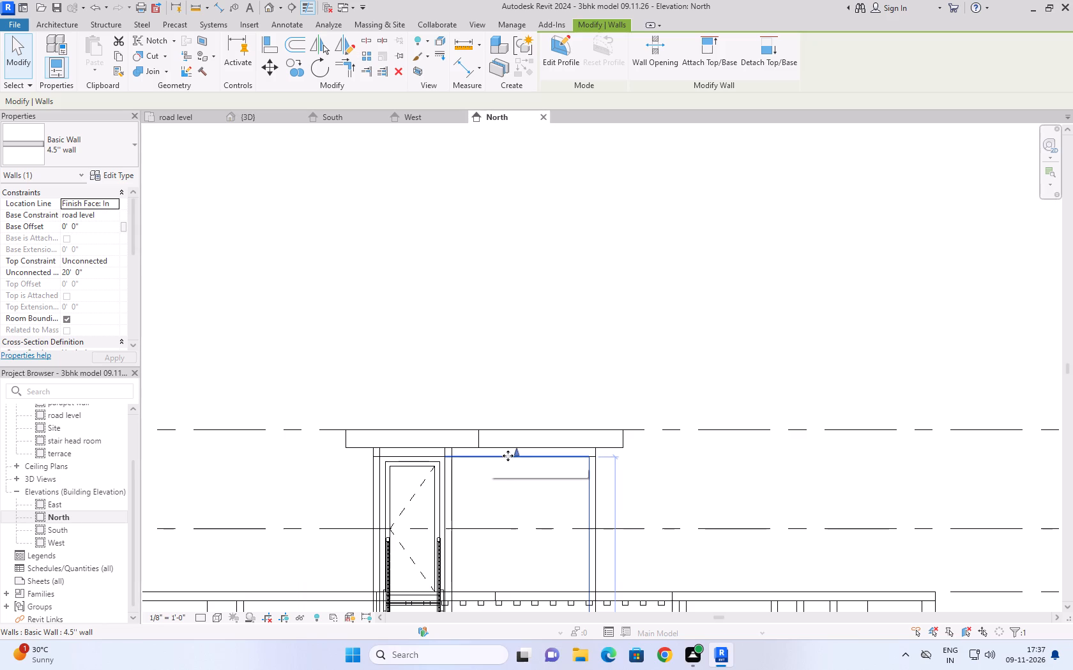
pyautogui.click(515, 455)
pyautogui.scroll(-4, 551, 319)
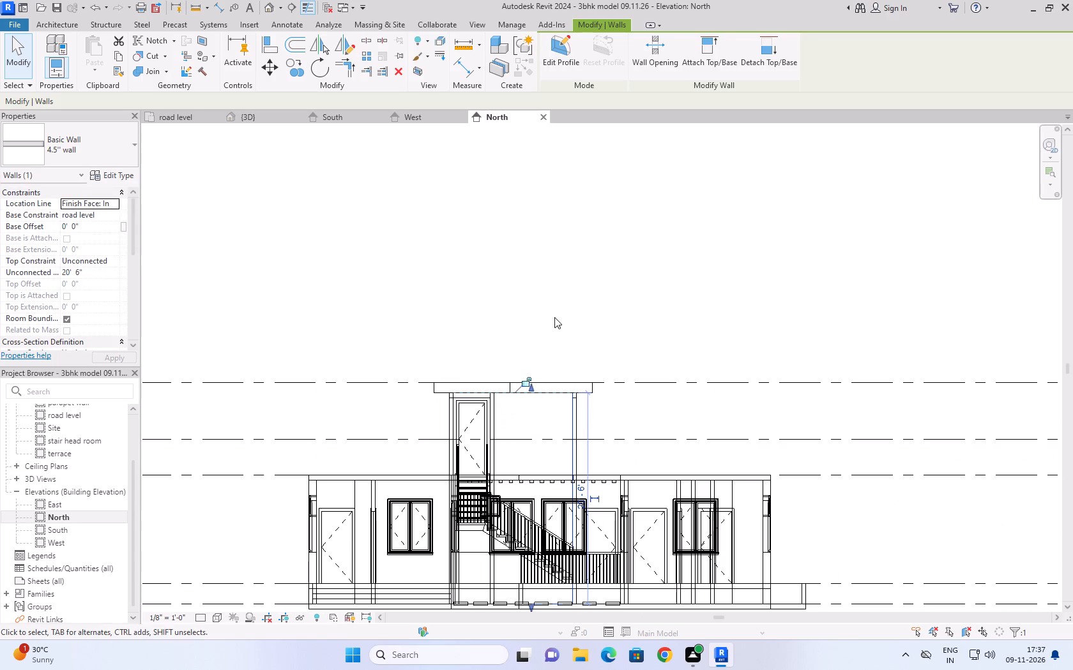
# Examine where the stair head room's walls meet the roof slab in the East elevation and the 3D view.
pyautogui.doubleClick(91, 504)
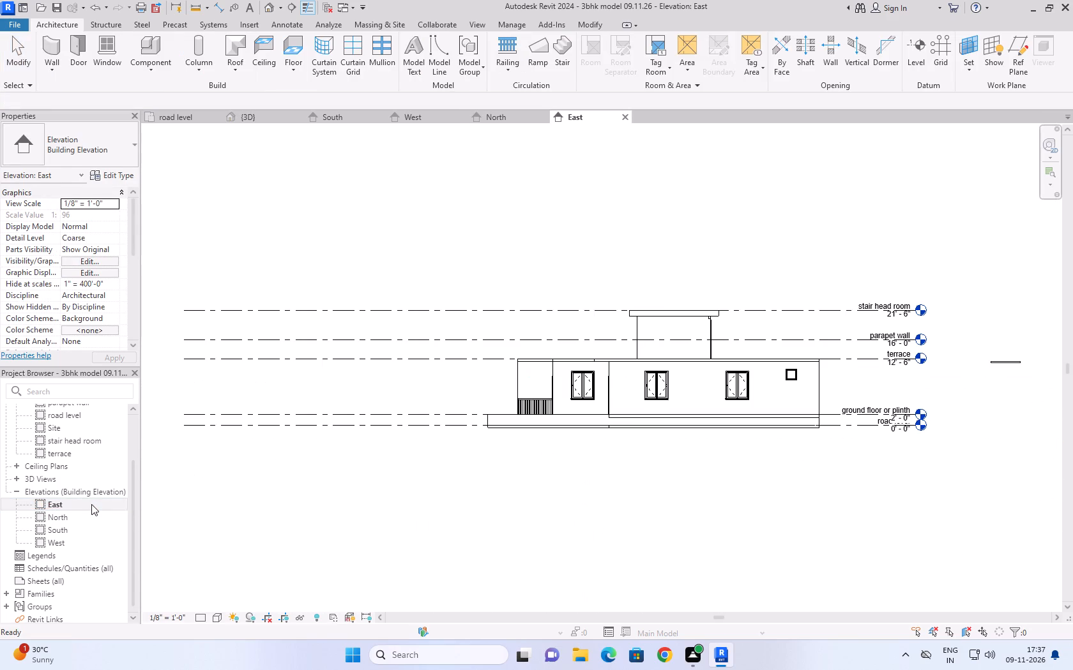
pyautogui.scroll(5, 700, 334)
pyautogui.scroll(3, 714, 277)
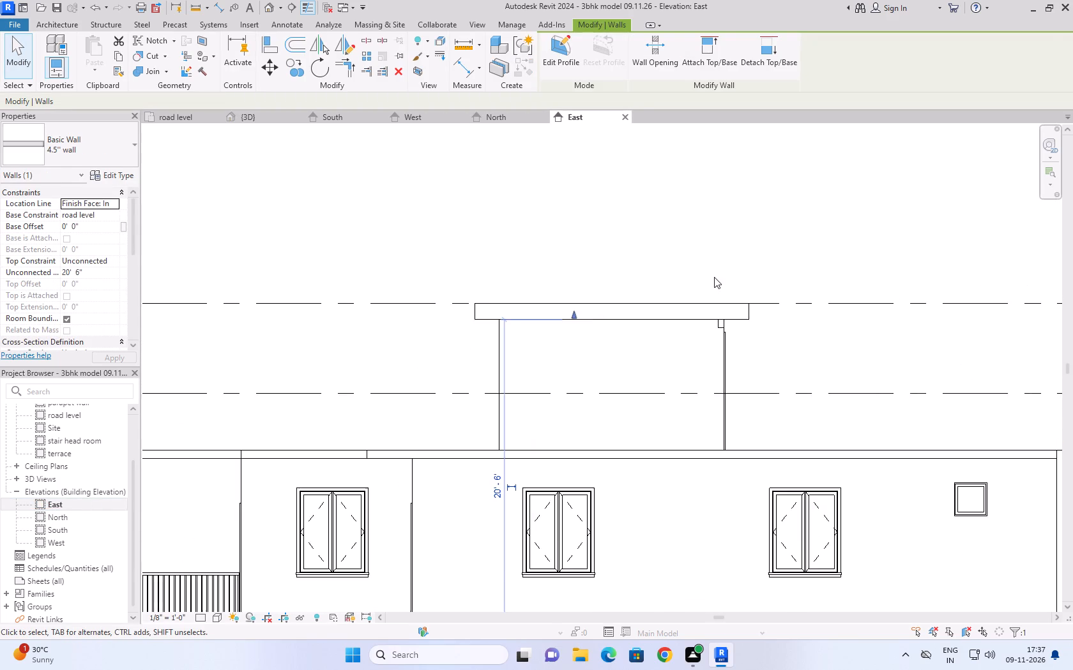
pyautogui.scroll(1, 714, 277)
pyautogui.click(720, 241)
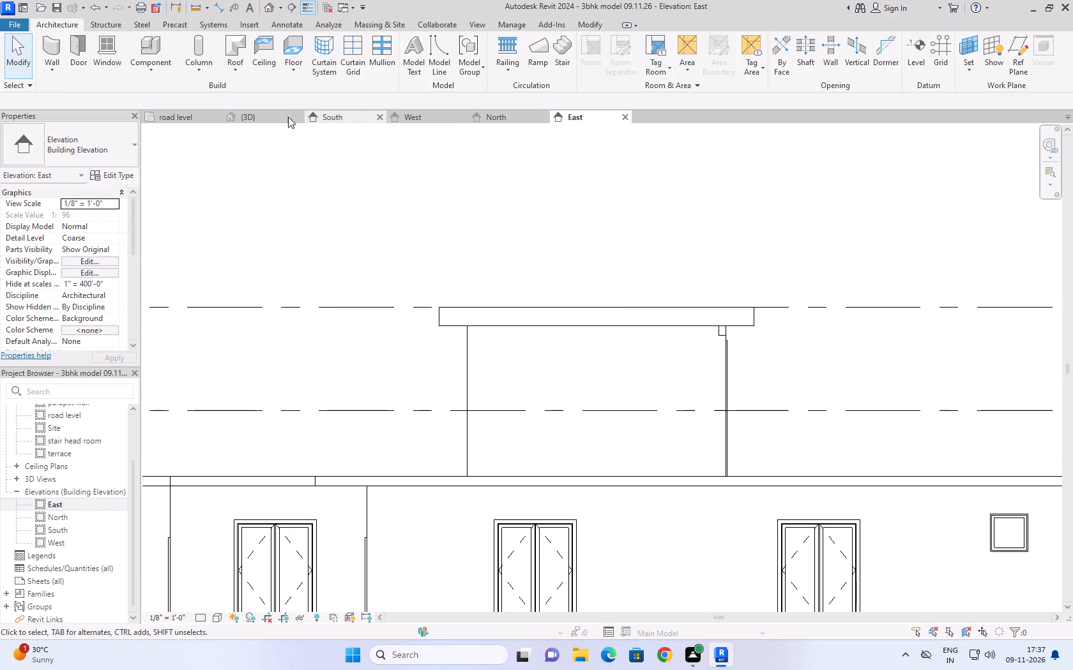
pyautogui.click(255, 115)
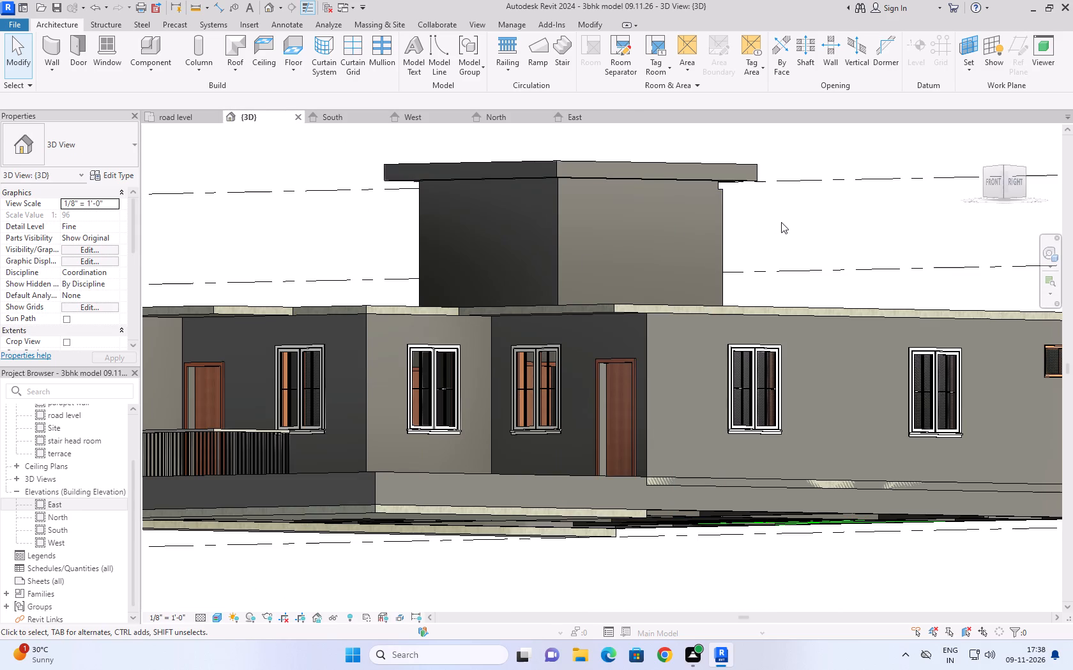
pyautogui.scroll(-4, 781, 222)
pyautogui.scroll(5, 789, 221)
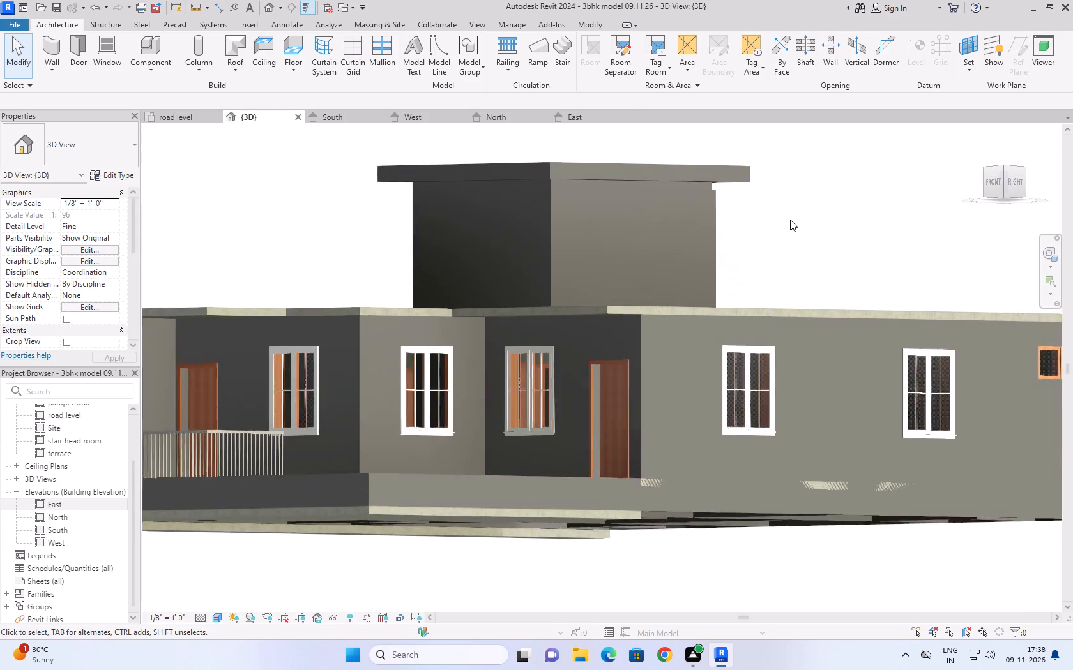
pyautogui.keyDown('shift'); pyautogui.moveTo(813, 221); pyautogui.dragTo(744, 250, button='middle'); pyautogui.keyUp('shift')
pyautogui.scroll(-7, 772, 226)
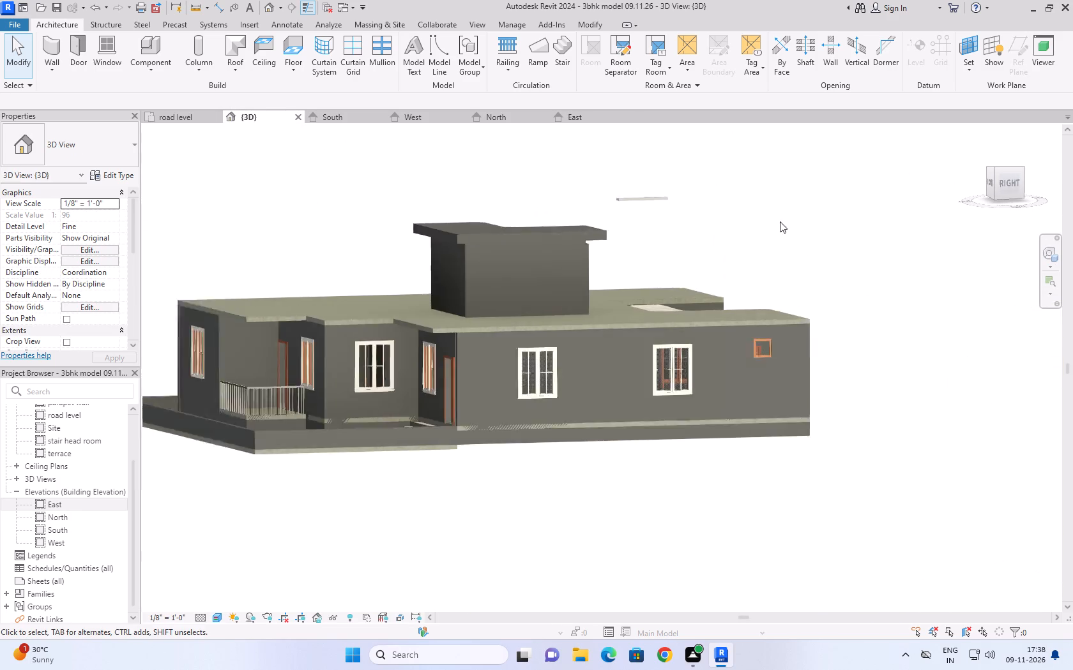
# In the 3D view, stretch the west-facing wall beside the stair head room's door up to 21' 6" height.
pyautogui.keyDown('shift'); pyautogui.moveTo(757, 246); pyautogui.dragTo(614, 292, button='middle'); pyautogui.keyUp('shift')
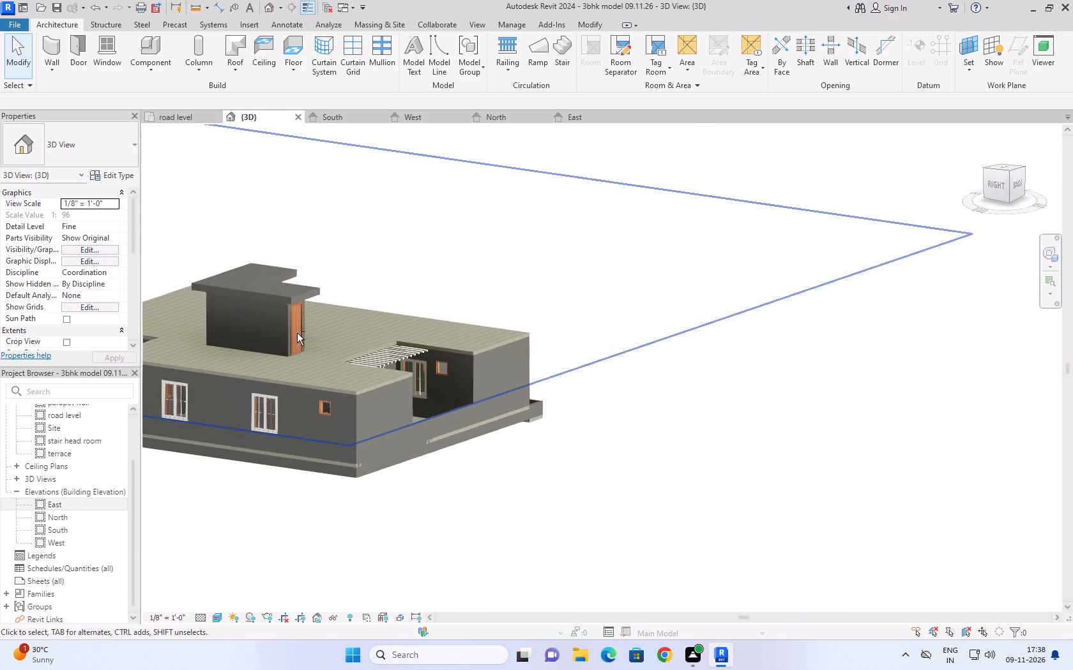
pyautogui.scroll(14, 275, 328)
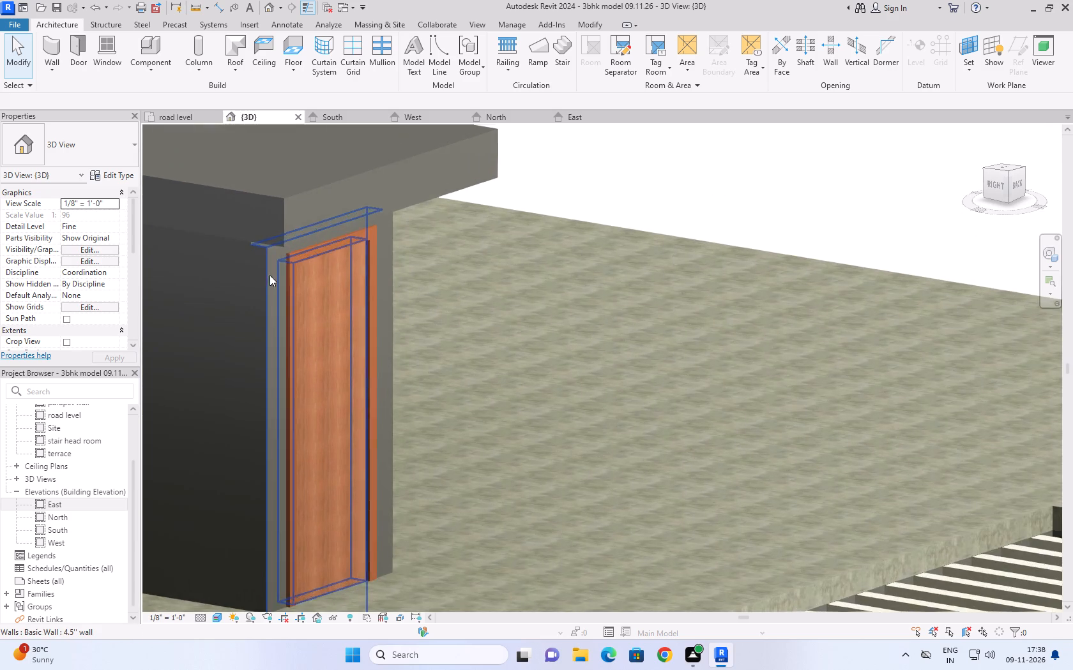
pyautogui.scroll(-5, 276, 271)
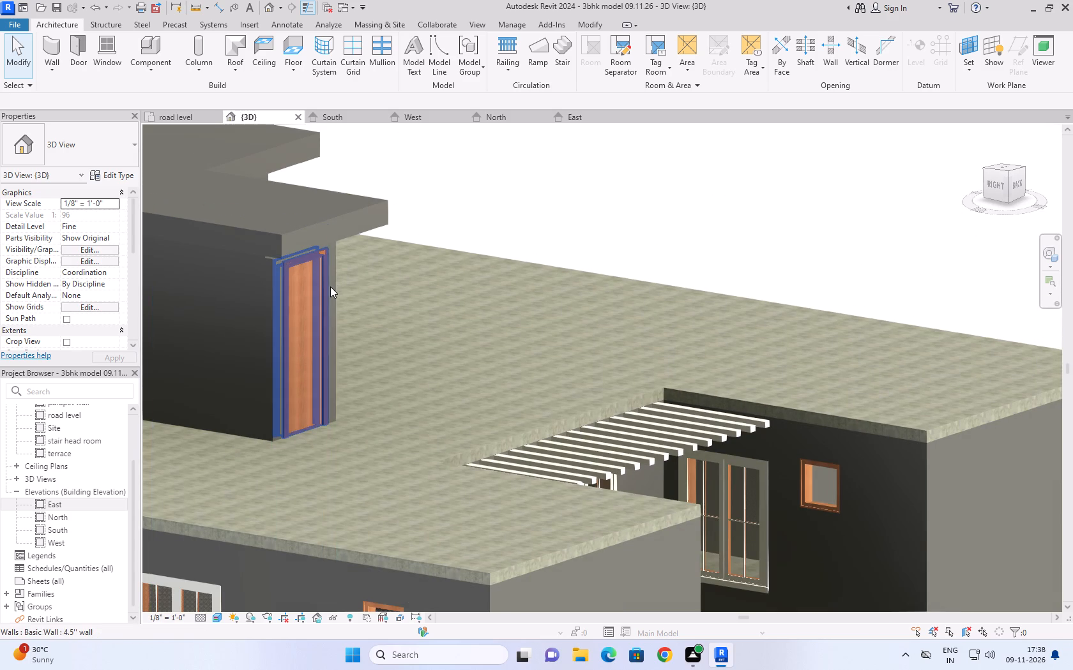
pyautogui.click(333, 281)
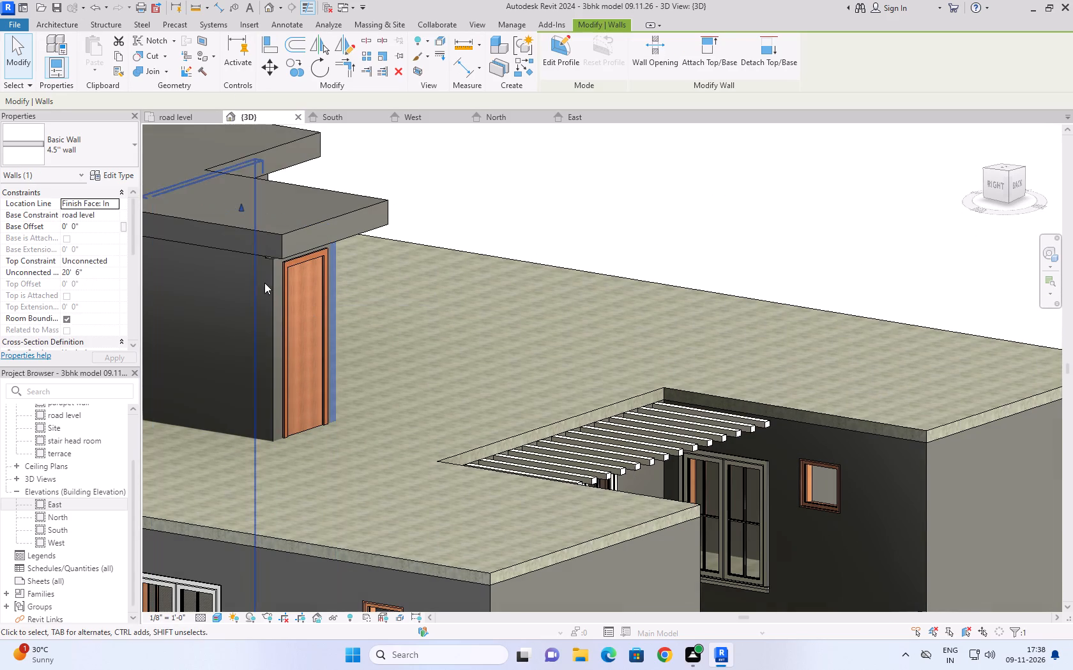
pyautogui.keyDown('shift'); pyautogui.moveTo(271, 262); pyautogui.dragTo(267, 153, button='middle'); pyautogui.keyUp('shift')
pyautogui.scroll(1, 267, 151)
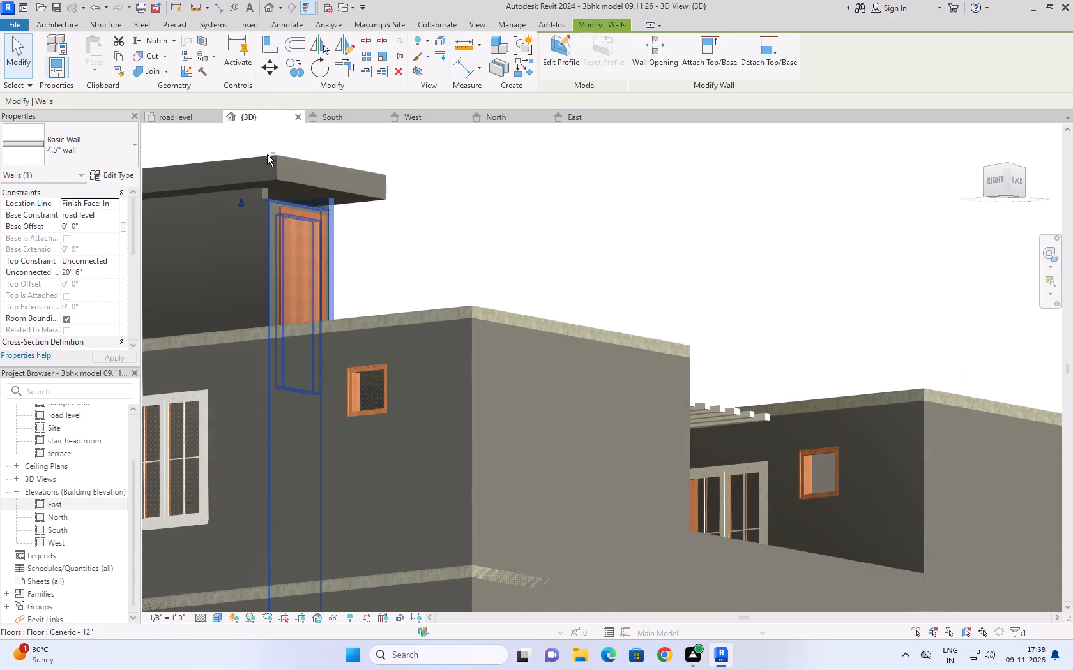
pyautogui.moveTo(238, 211); pyautogui.dragTo(238, 210)
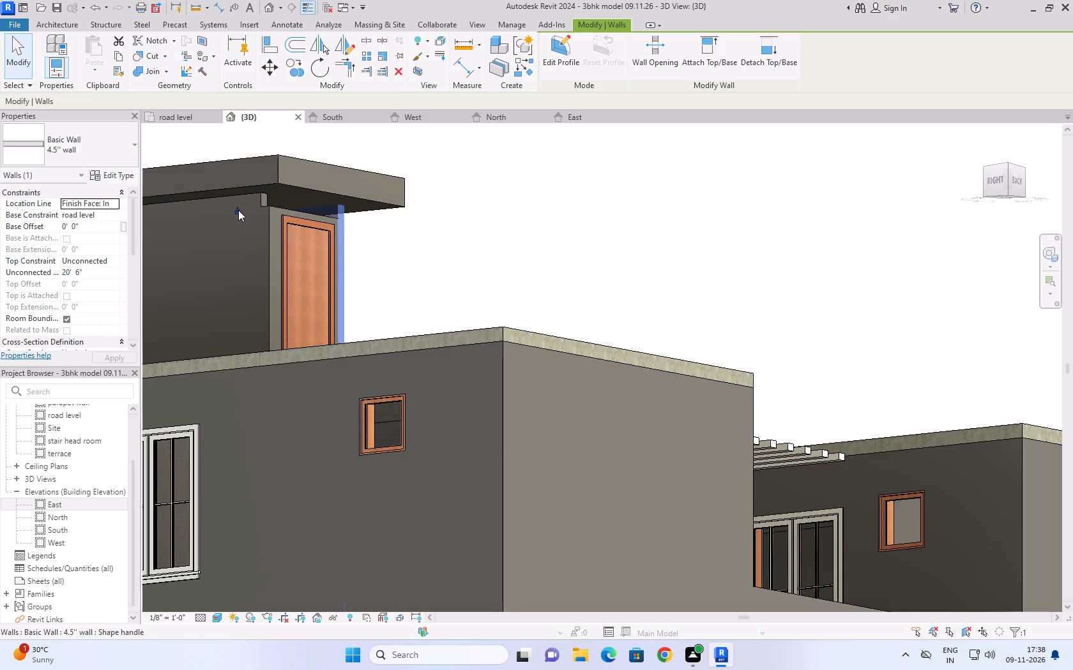
pyautogui.moveTo(238, 210); pyautogui.dragTo(240, 187)
pyautogui.click(532, 215)
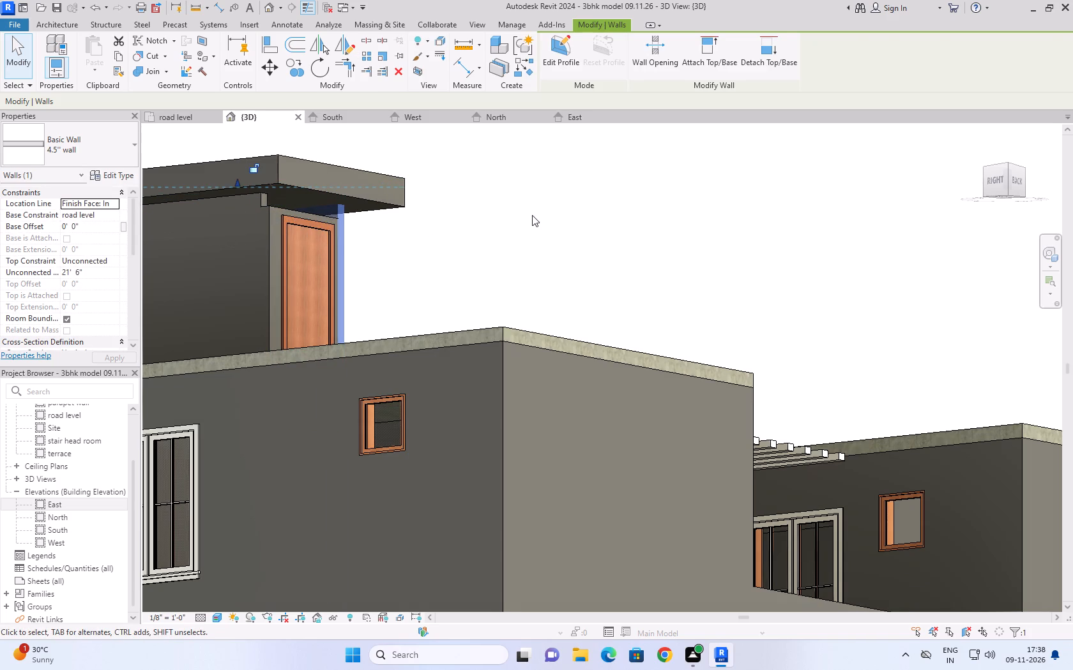
# Face the 3D view to the back of the house and set its visual style to Hidden Line.
pyautogui.scroll(-9, 532, 215)
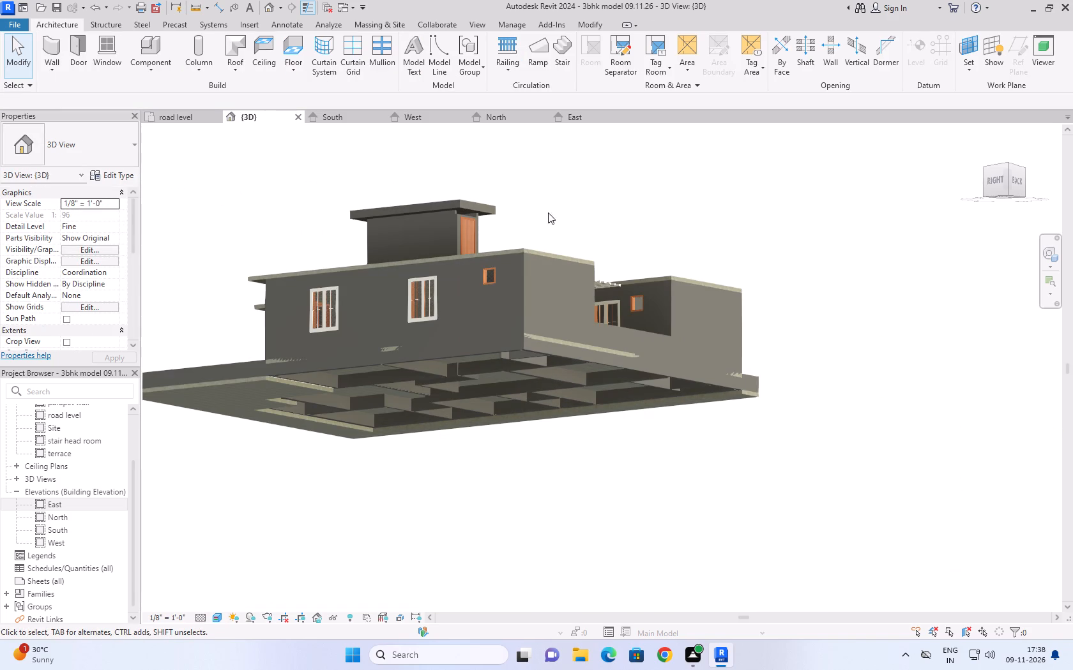
pyautogui.keyDown('shift'); pyautogui.moveTo(554, 261); pyautogui.dragTo(423, 403, button='middle'); pyautogui.keyUp('shift')
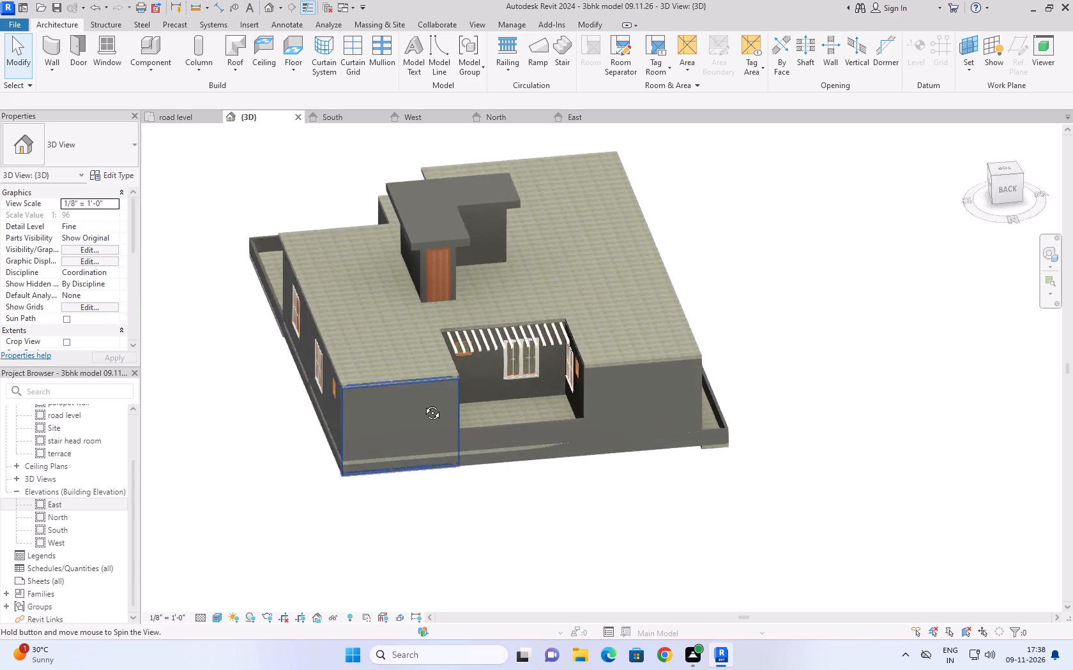
pyautogui.keyDown('shift'); pyautogui.moveTo(423, 403); pyautogui.dragTo(406, 352, button='middle'); pyautogui.keyUp('shift')
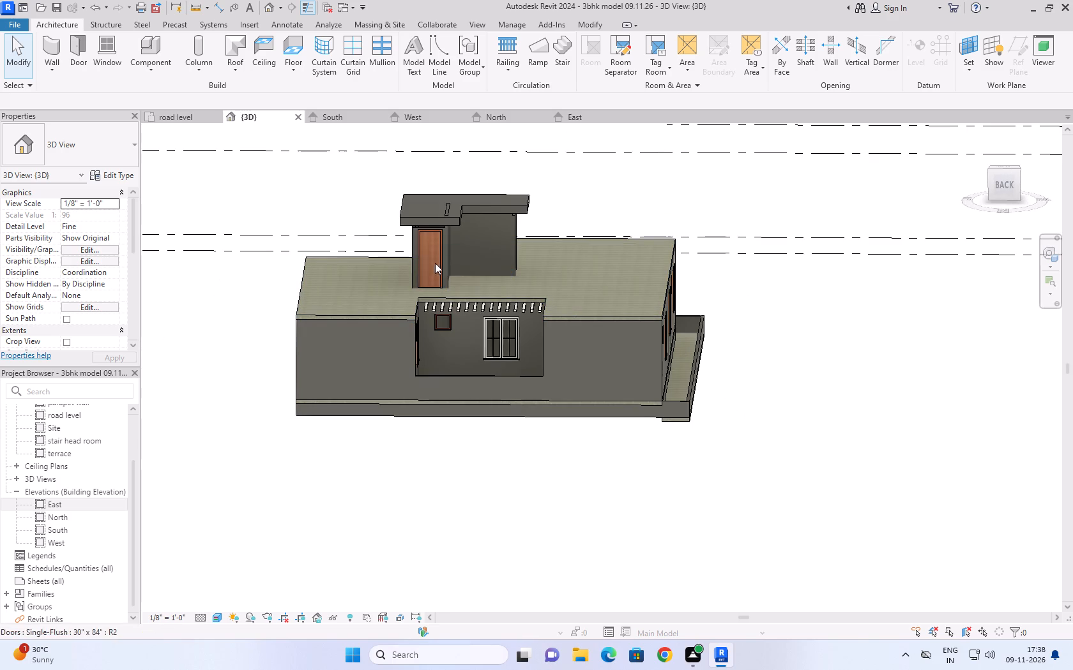
pyautogui.click(1002, 179)
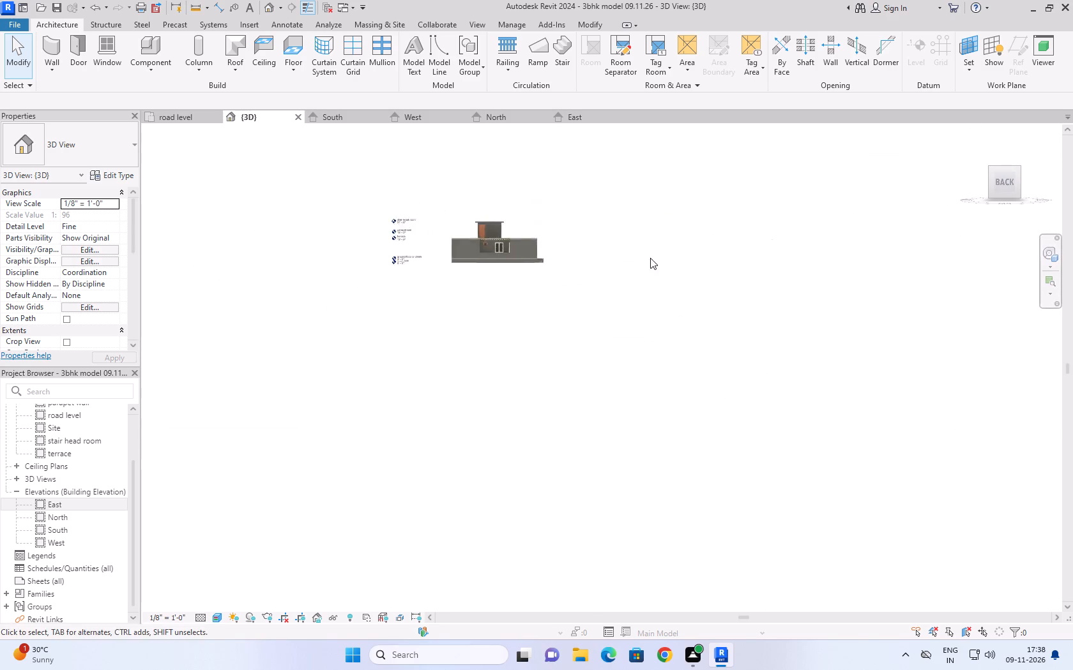
pyautogui.scroll(14, 501, 331)
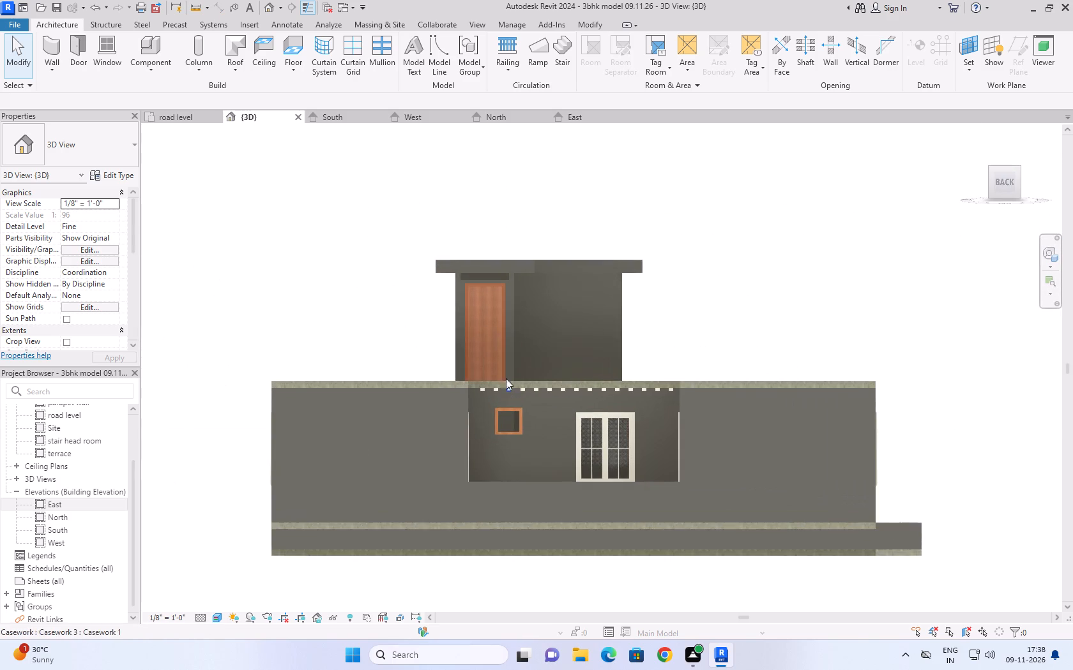
pyautogui.click(221, 620)
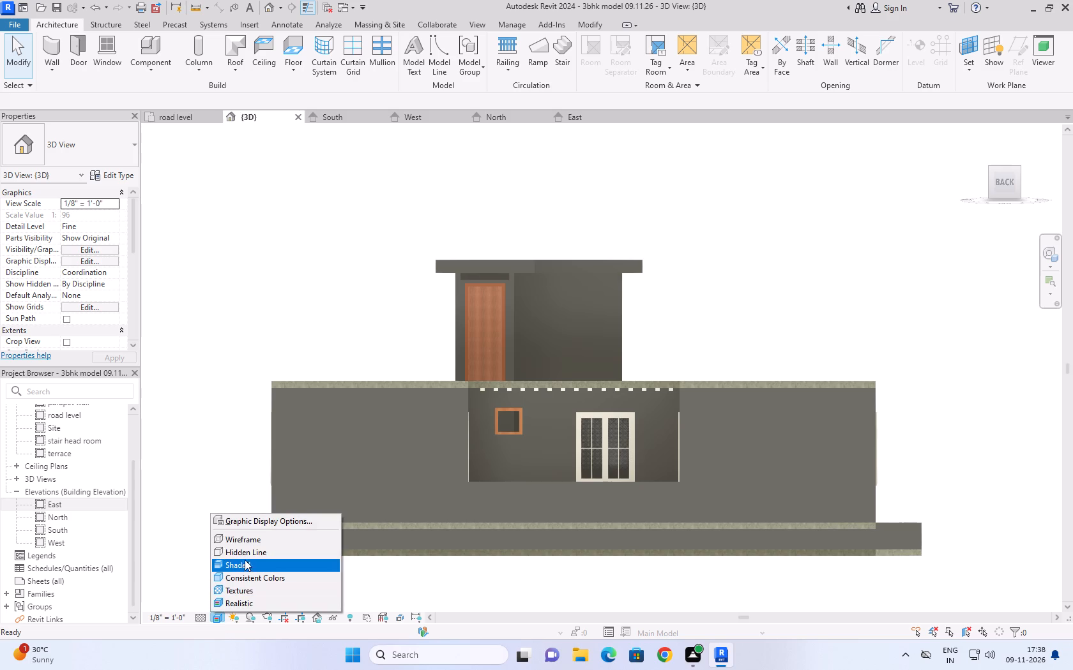
pyautogui.click(254, 539)
pyautogui.click(215, 607)
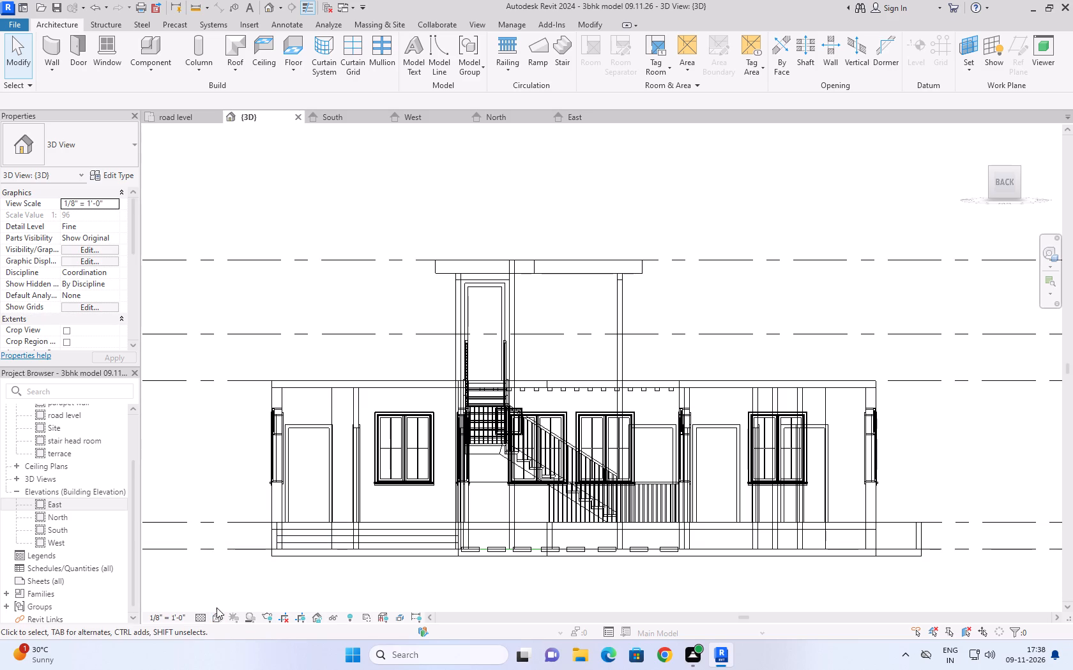
pyautogui.click(225, 614)
pyautogui.click(250, 549)
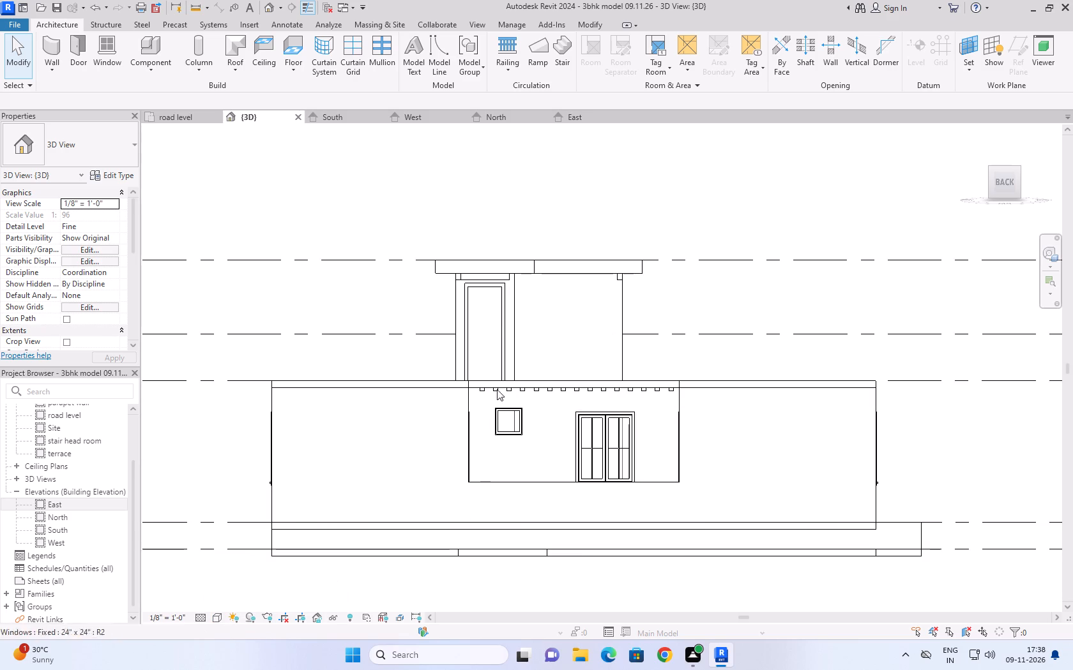
# Stretch the 4.5" wall containing the stair head room's door up to the underside of the roof slab.
pyautogui.click(498, 279)
pyautogui.moveTo(482, 276); pyautogui.dragTo(482, 277)
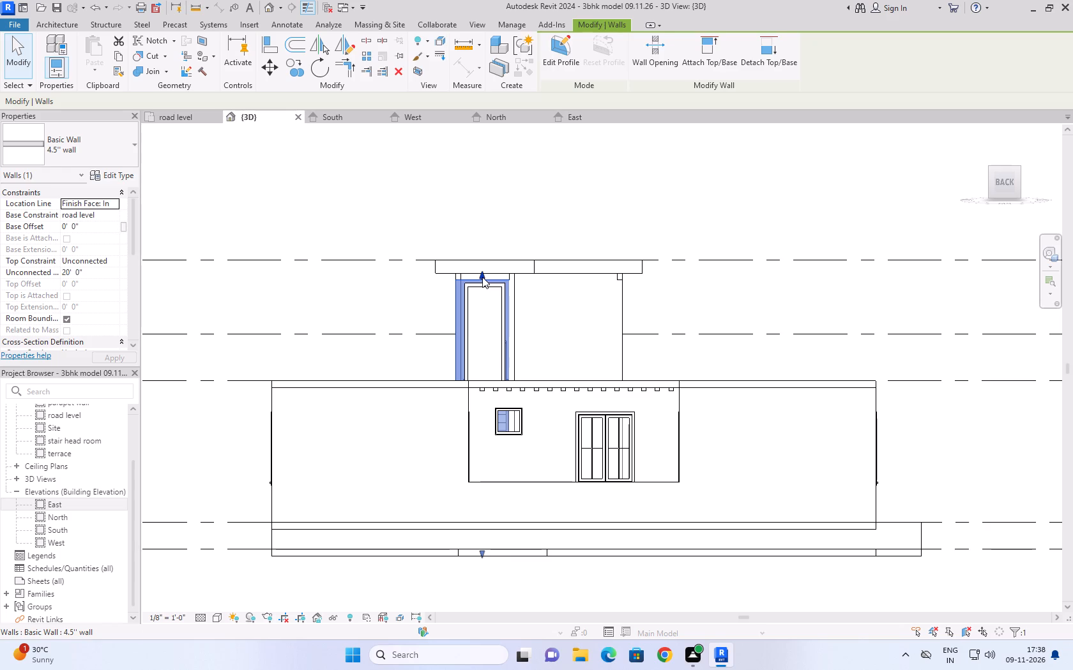
pyautogui.moveTo(482, 277); pyautogui.dragTo(481, 282)
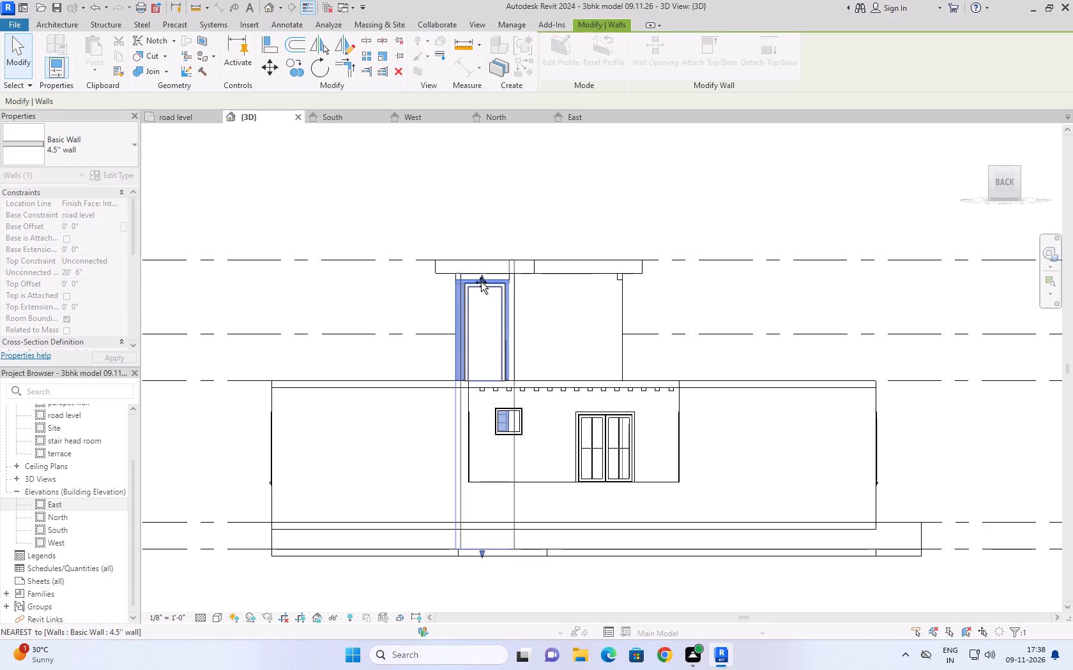
pyautogui.moveTo(481, 282); pyautogui.dragTo(483, 318)
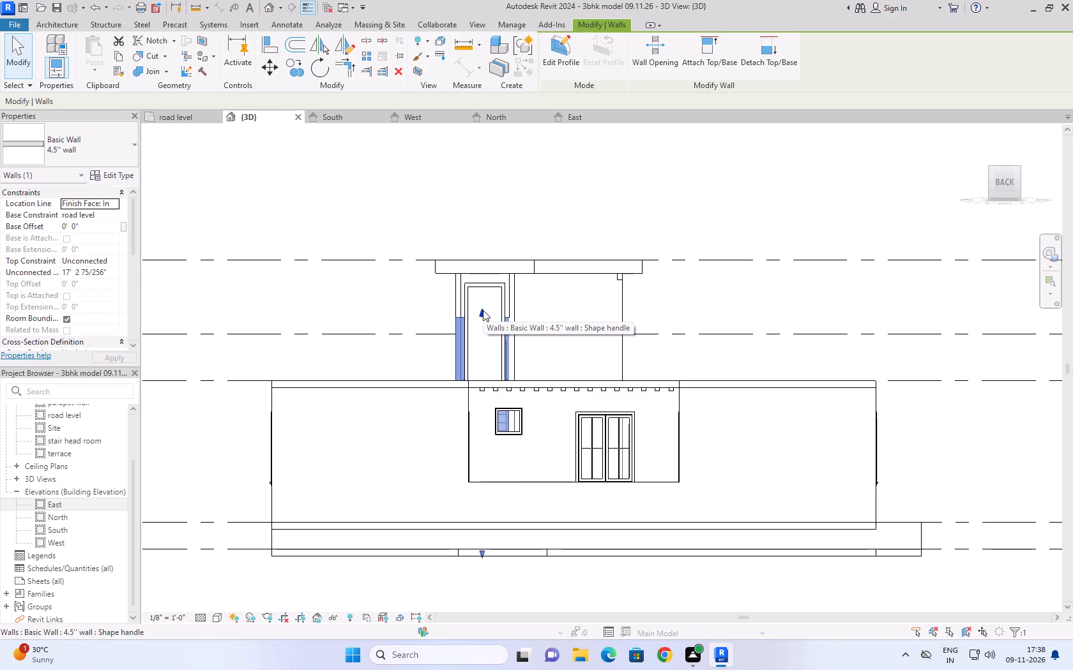
pyautogui.scroll(5, 483, 310)
pyautogui.moveTo(482, 322); pyautogui.dragTo(482, 263)
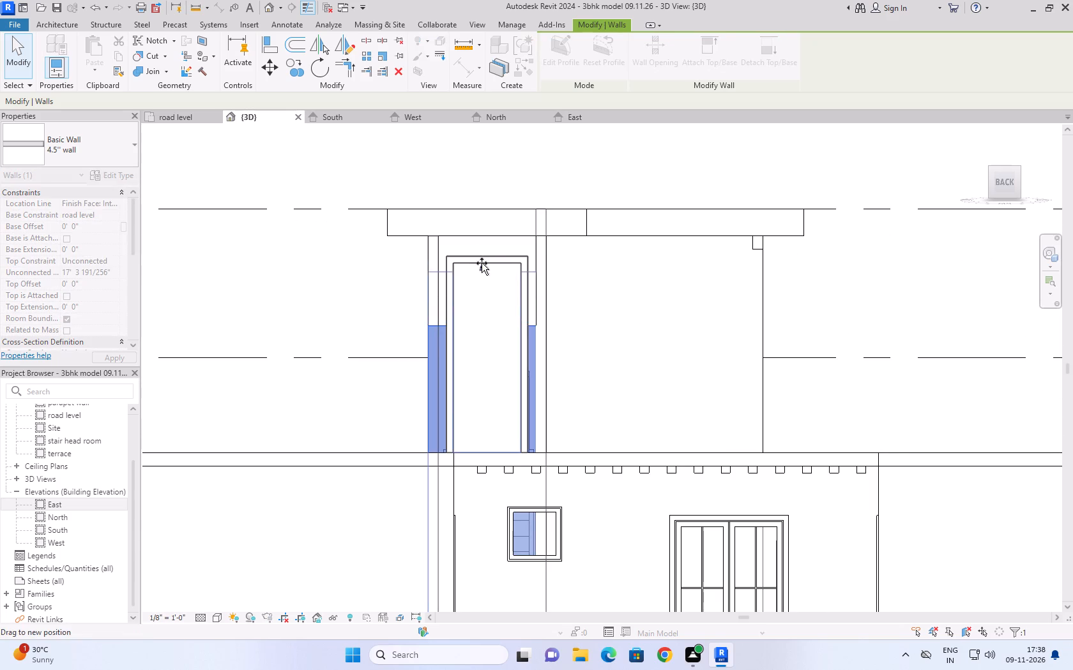
pyautogui.moveTo(482, 263); pyautogui.dragTo(480, 238)
pyautogui.click(354, 299)
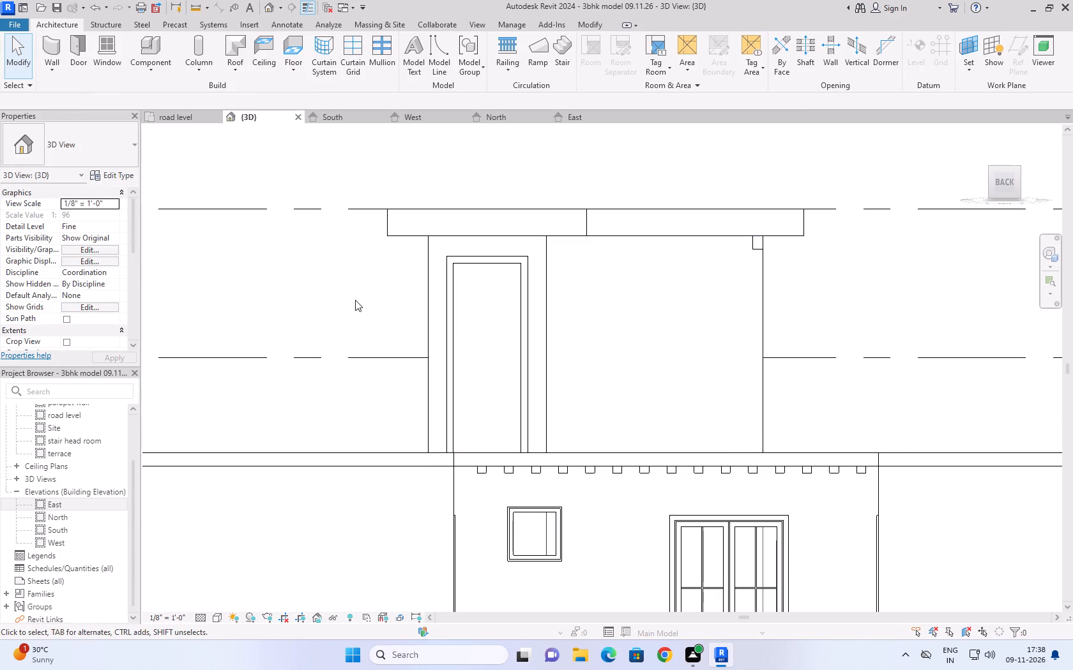
# Return the 3D view to its home orientation and set the visual style to Realistic.
pyautogui.click(973, 135)
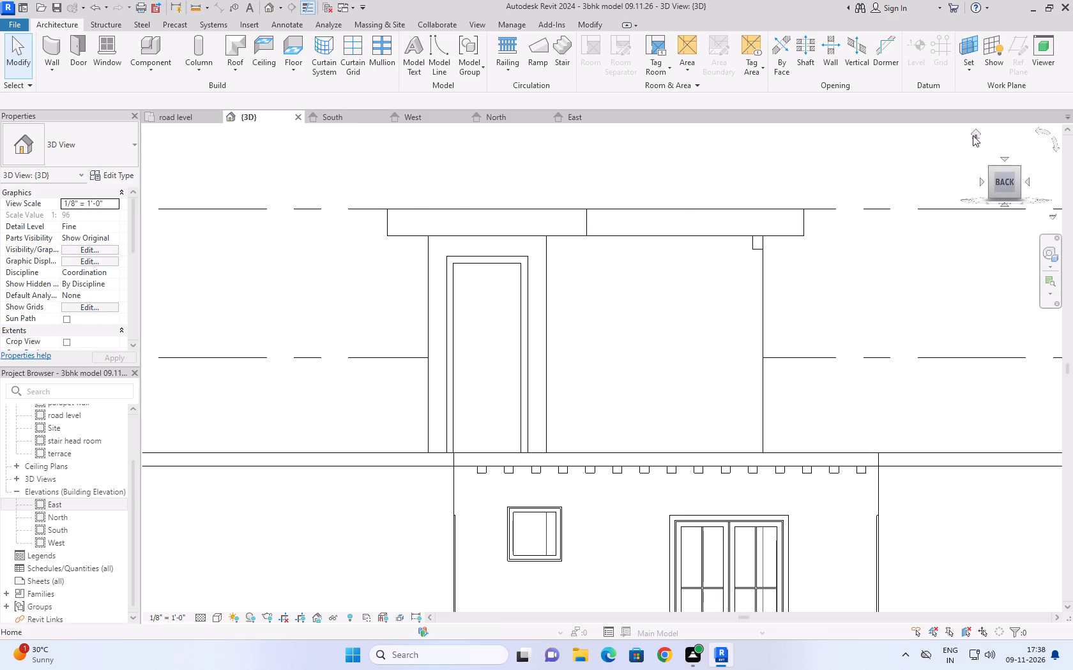
pyautogui.click(217, 617)
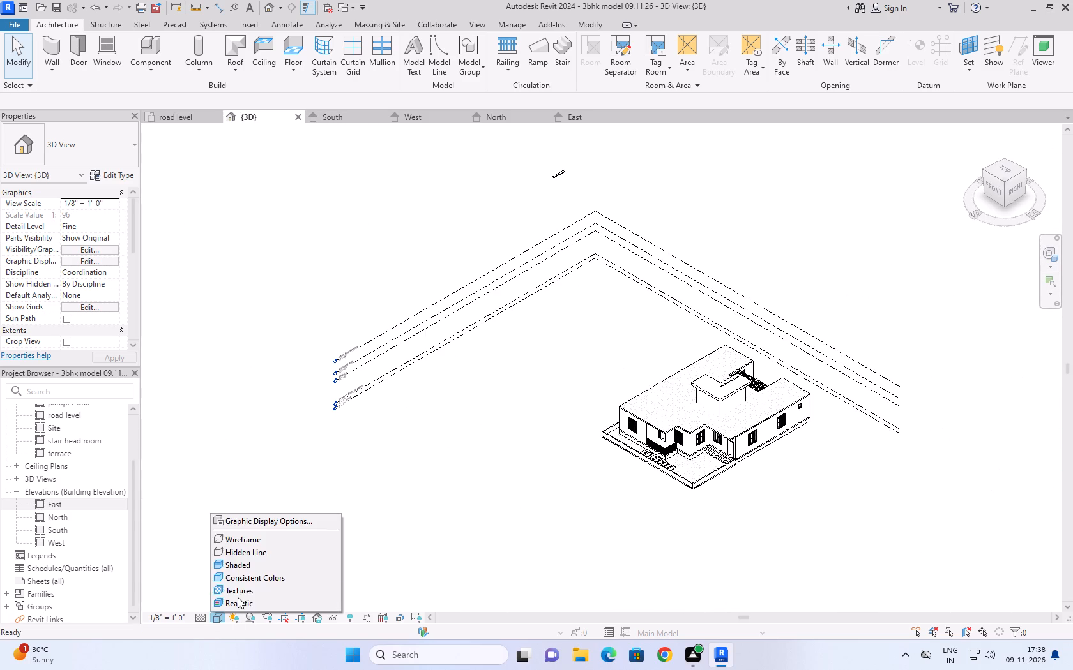
pyautogui.click(240, 596)
pyautogui.click(225, 611)
pyautogui.click(224, 613)
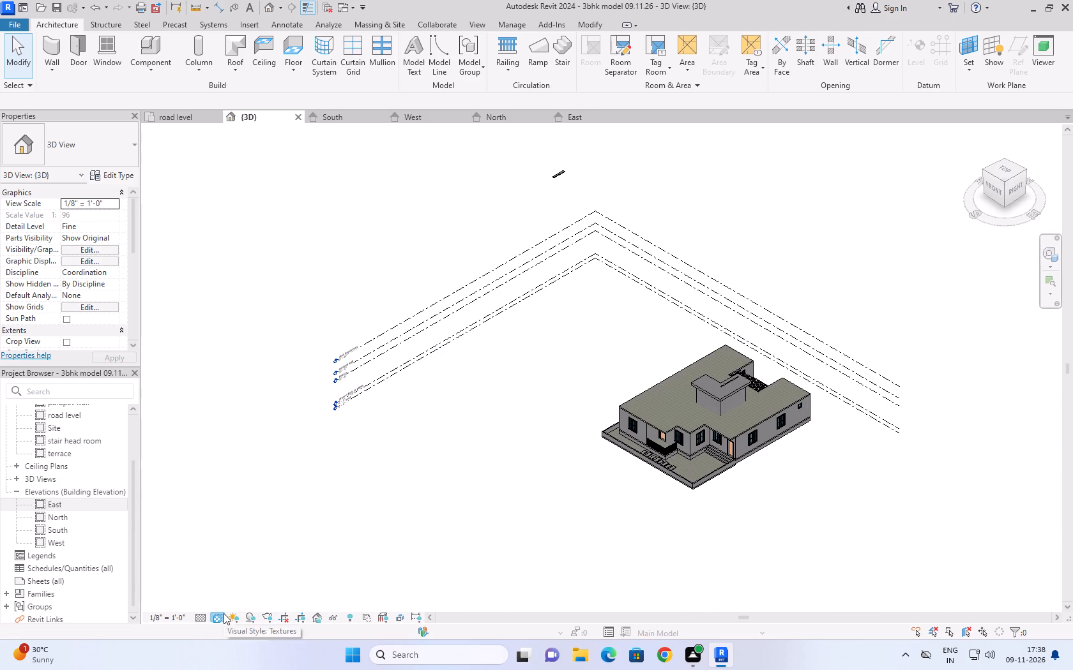
pyautogui.click(226, 606)
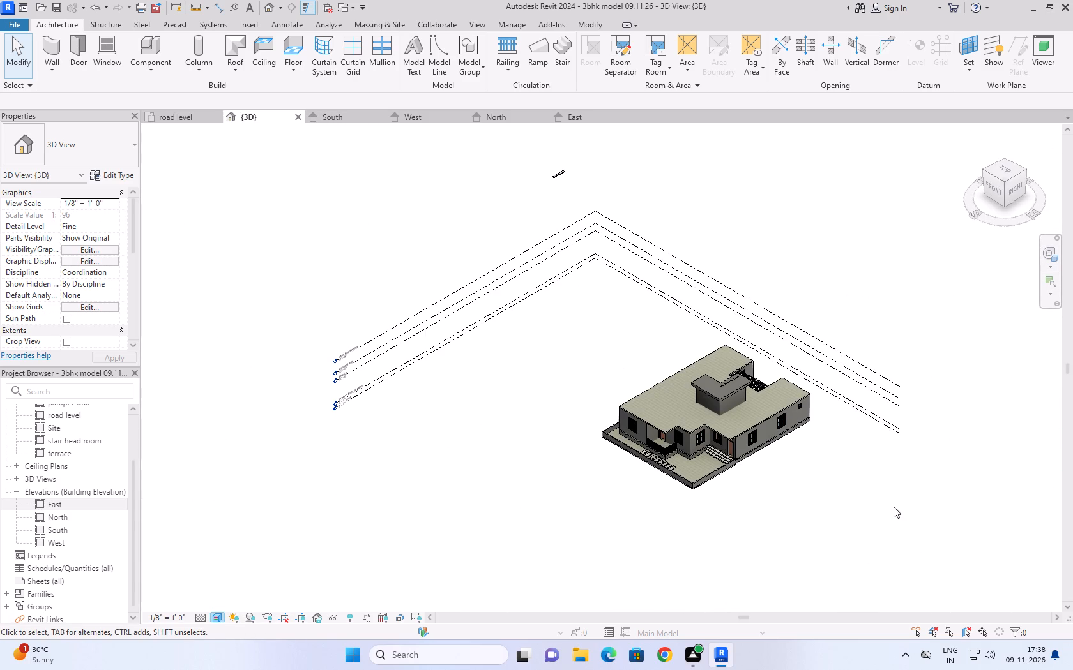
# Change the stair head room's roof slab to the floor type slab gf 6".
pyautogui.keyDown('shift'); pyautogui.moveTo(762, 510); pyautogui.dragTo(478, 458, button='middle'); pyautogui.keyUp('shift')
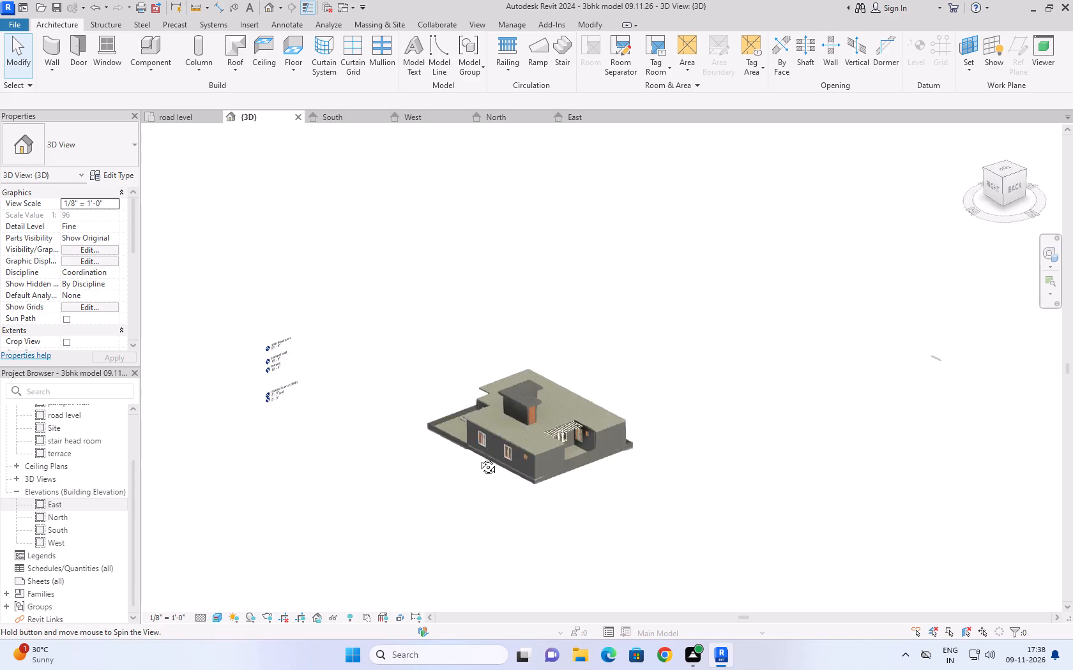
pyautogui.keyDown('shift'); pyautogui.moveTo(478, 458); pyautogui.dragTo(419, 421, button='middle'); pyautogui.keyUp('shift')
pyautogui.scroll(13, 469, 352)
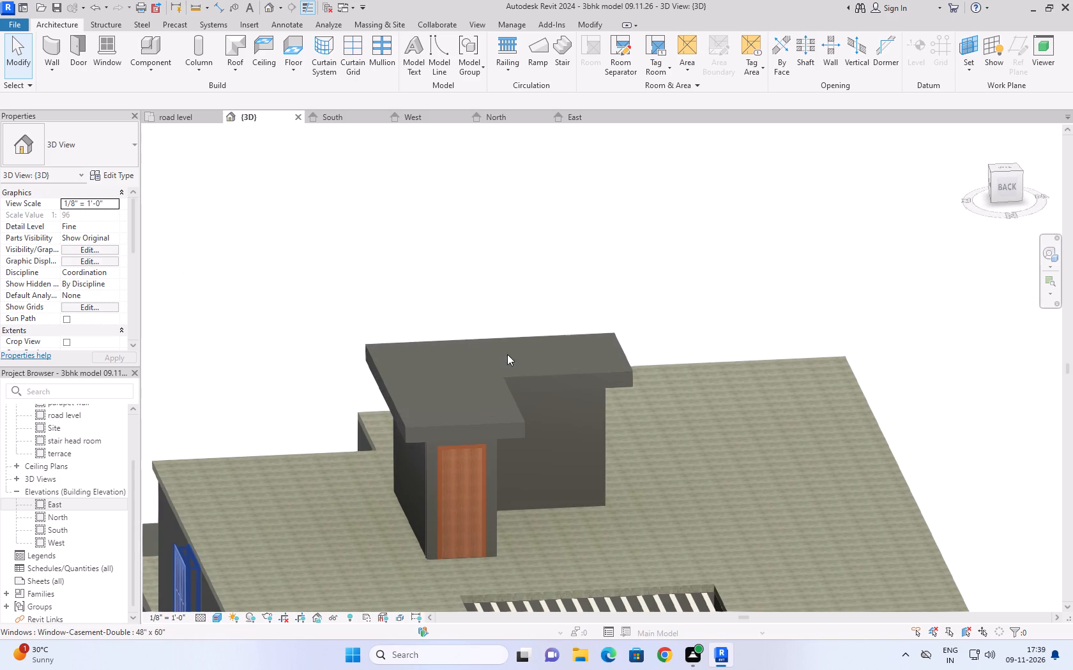
pyautogui.scroll(8, 478, 402)
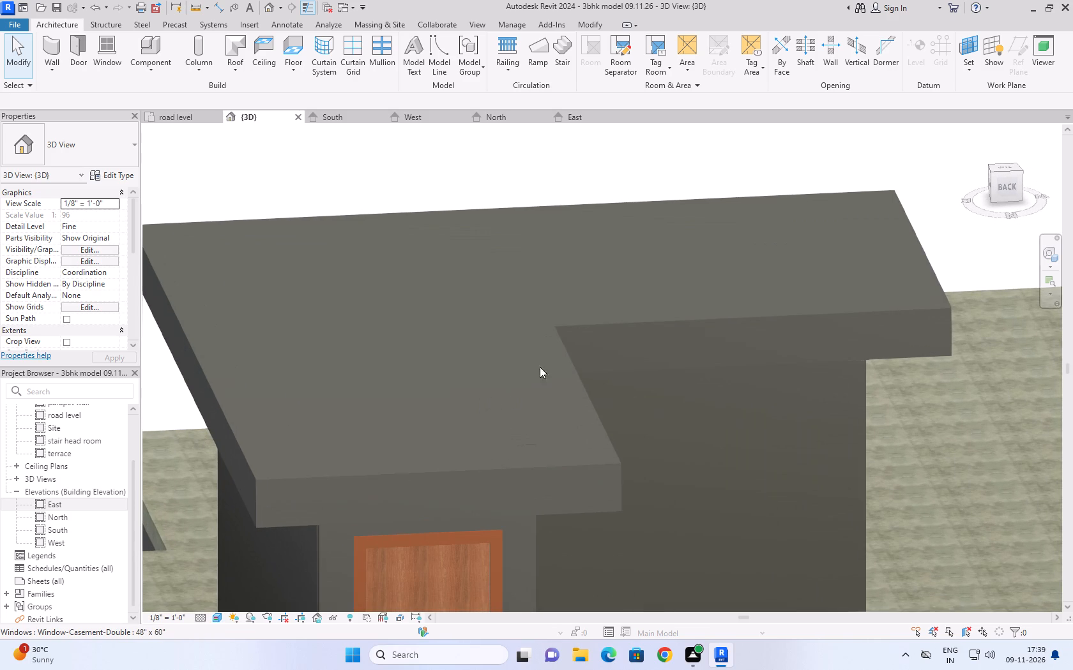
pyautogui.scroll(-4, 615, 406)
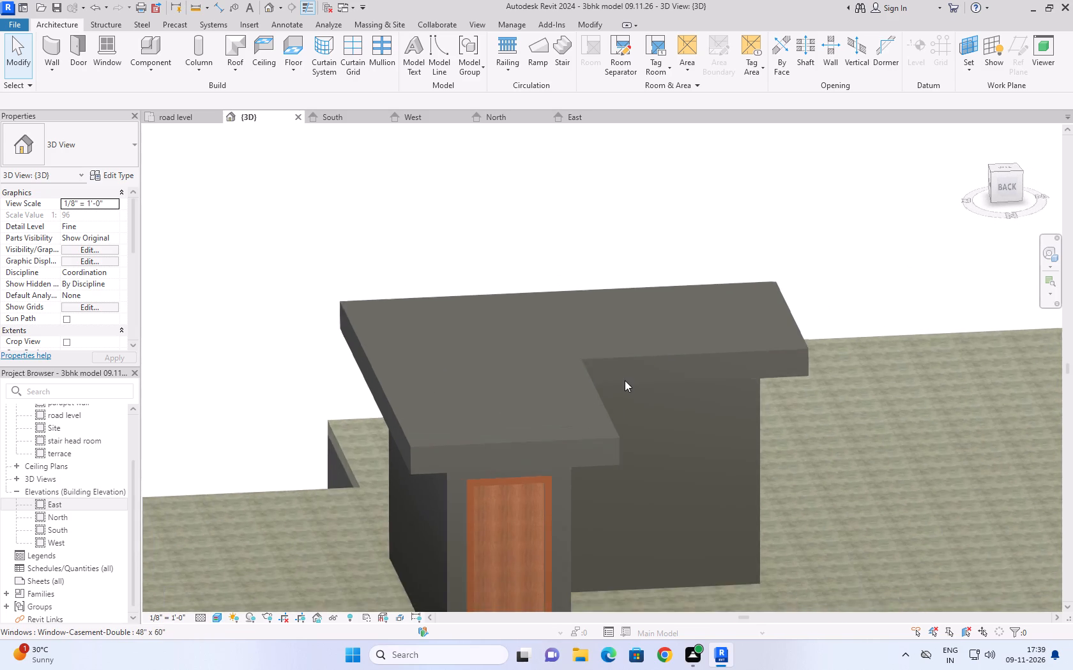
pyautogui.scroll(-3, 625, 380)
pyautogui.click(685, 257)
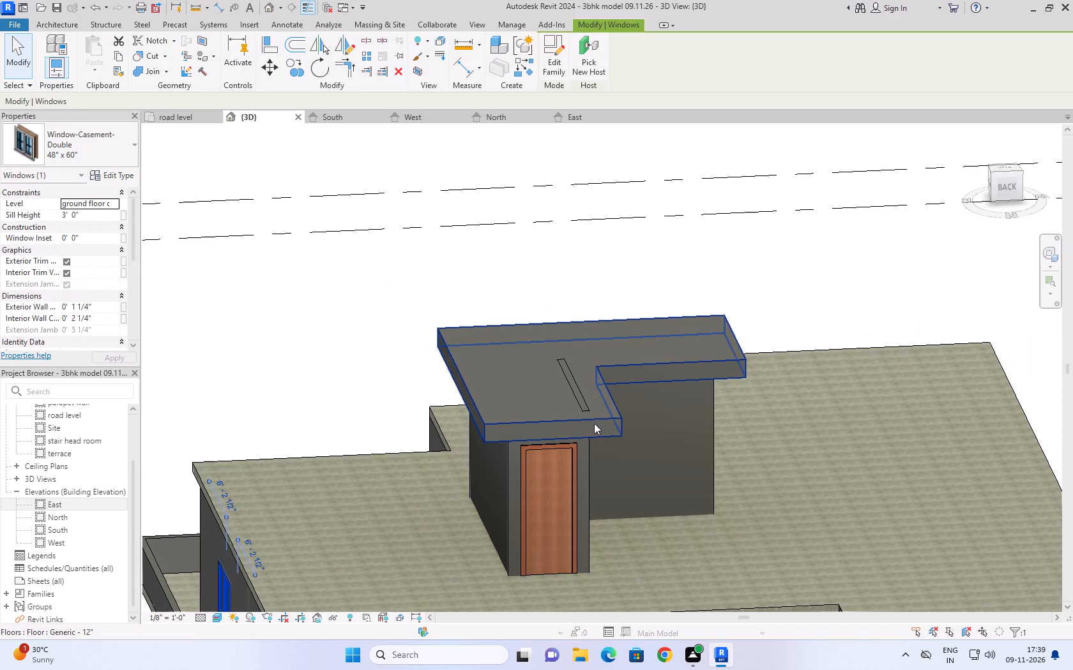
pyautogui.click(596, 418)
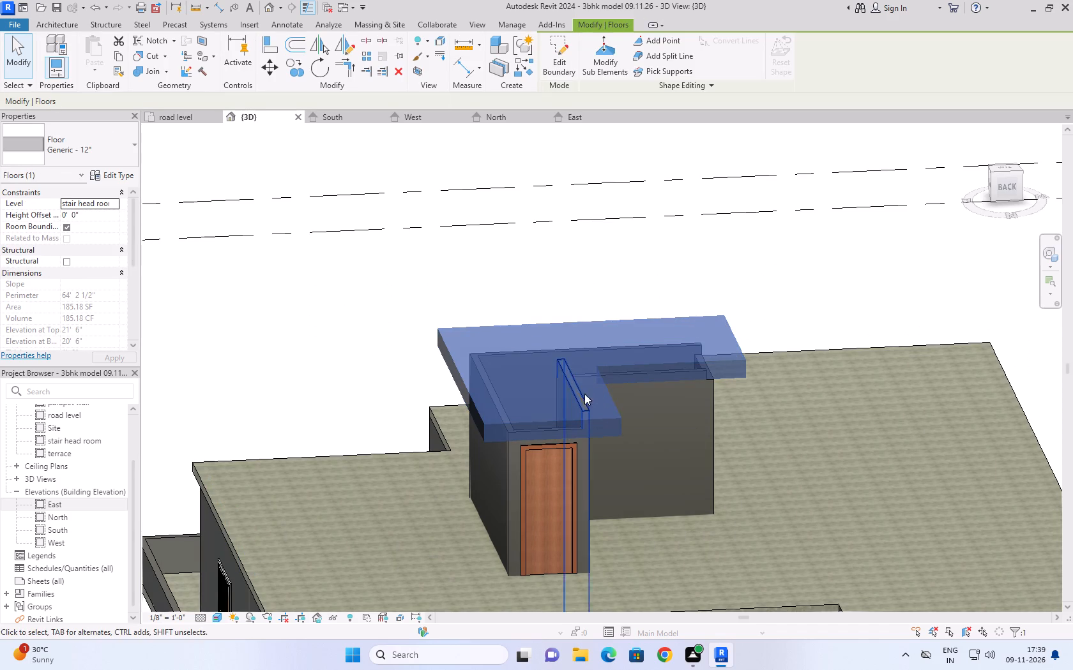
pyautogui.click(114, 150)
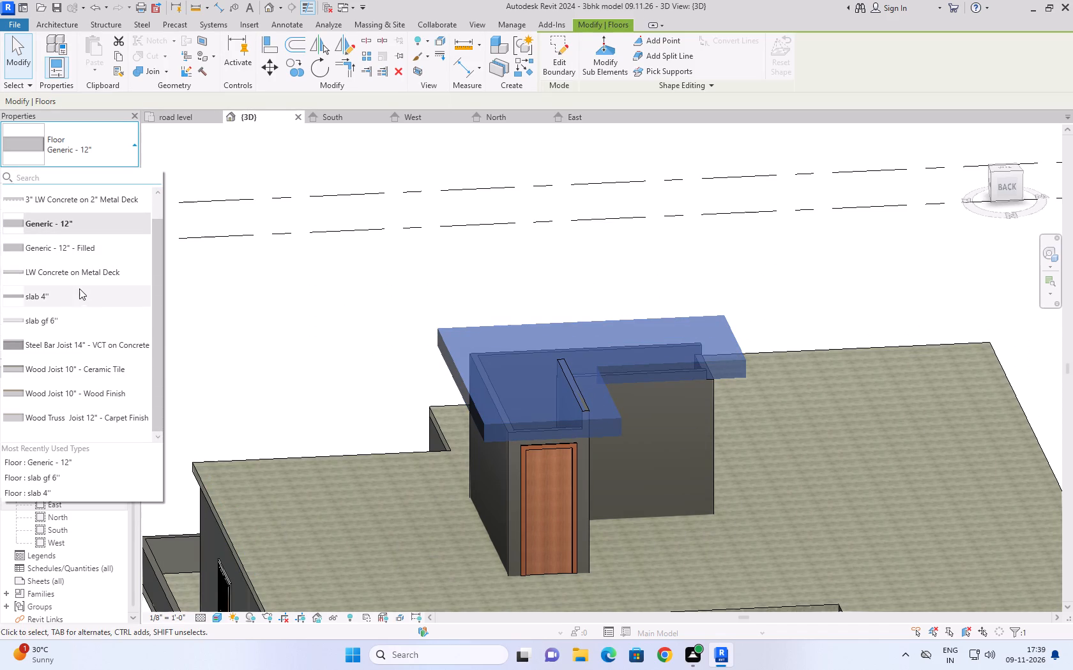
pyautogui.click(72, 319)
pyautogui.click(779, 276)
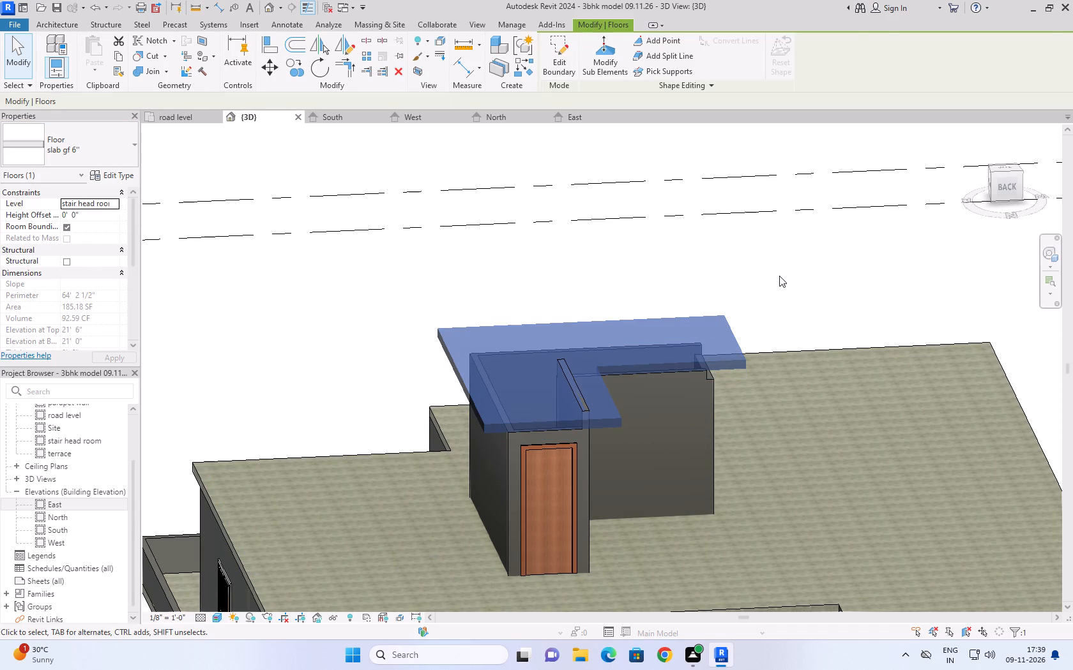
# Examine the junction between the stair head room's roof slab and its wall tops from the house's back and left sides in 3D.
pyautogui.scroll(-5, 756, 313)
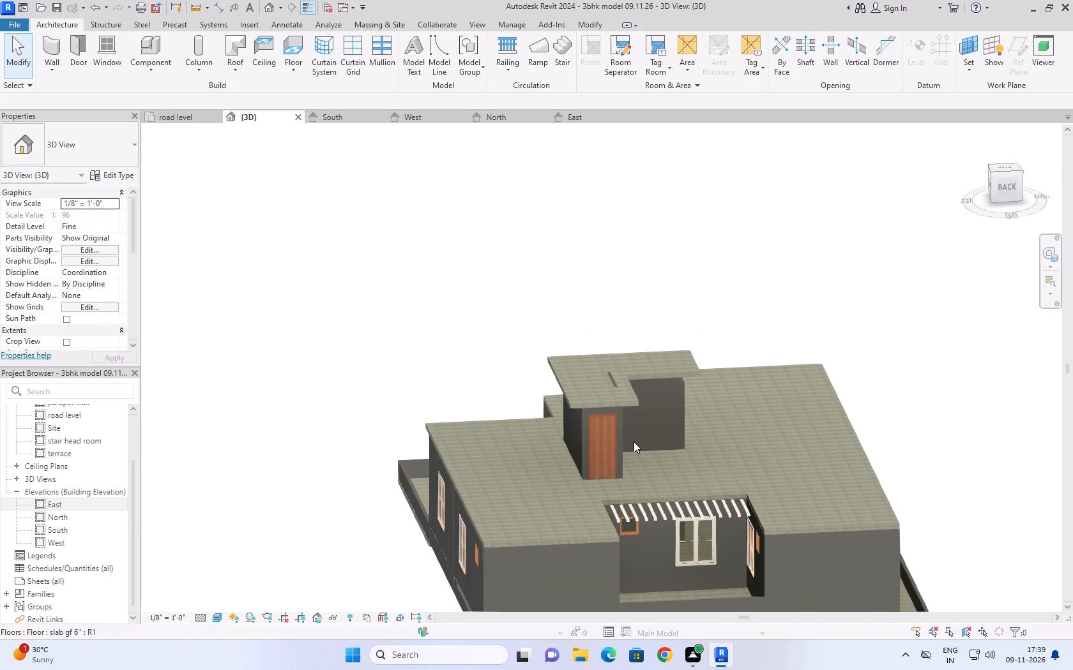
pyautogui.scroll(9, 634, 442)
pyautogui.keyDown('shift'); pyautogui.moveTo(658, 441); pyautogui.dragTo(639, 420, button='middle'); pyautogui.keyUp('shift')
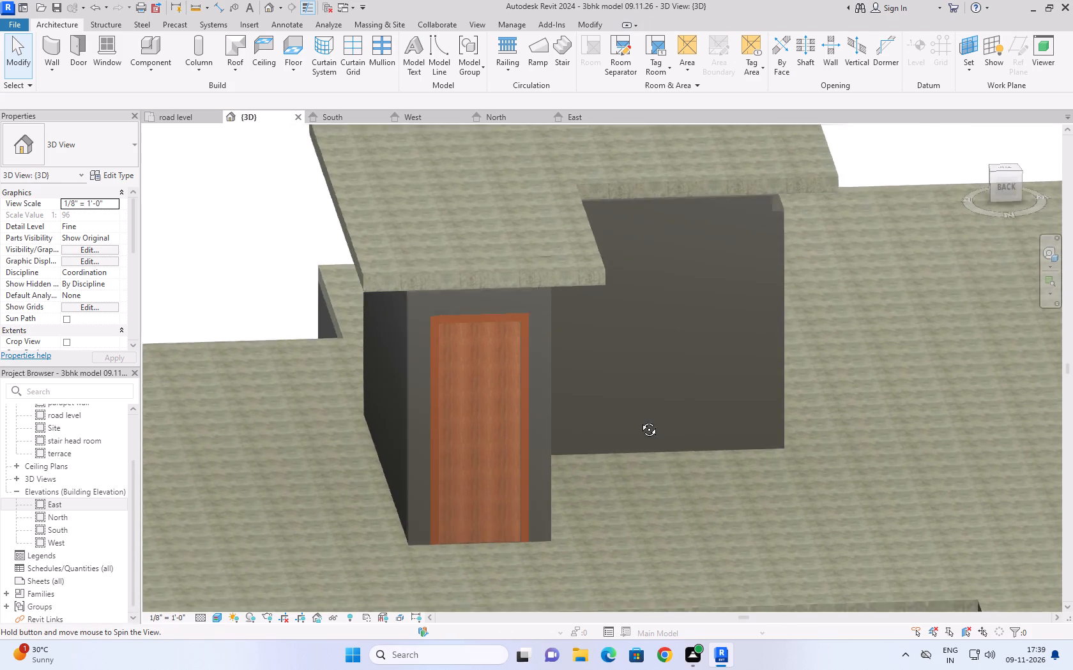
pyautogui.keyDown('shift'); pyautogui.moveTo(639, 420); pyautogui.dragTo(498, 426, button='middle'); pyautogui.keyUp('shift')
pyautogui.scroll(-6, 541, 348)
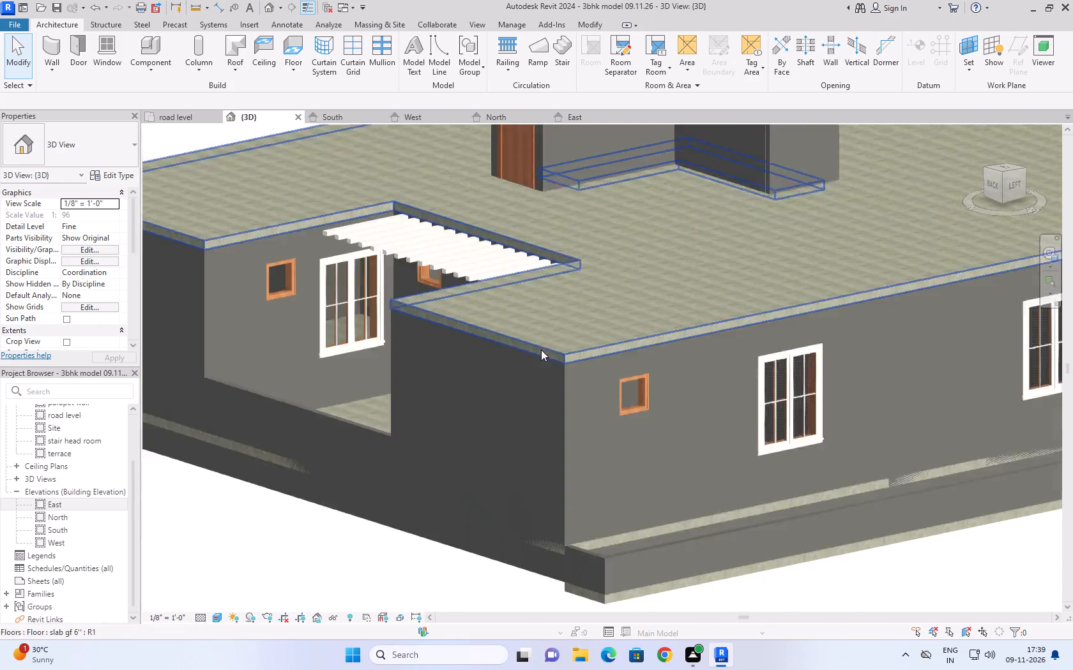
pyautogui.scroll(-3, 541, 350)
pyautogui.moveTo(577, 281); pyautogui.dragTo(510, 452, button='middle')
pyautogui.keyDown('shift'); pyautogui.moveTo(506, 403); pyautogui.dragTo(492, 332, button='middle'); pyautogui.keyUp('shift')
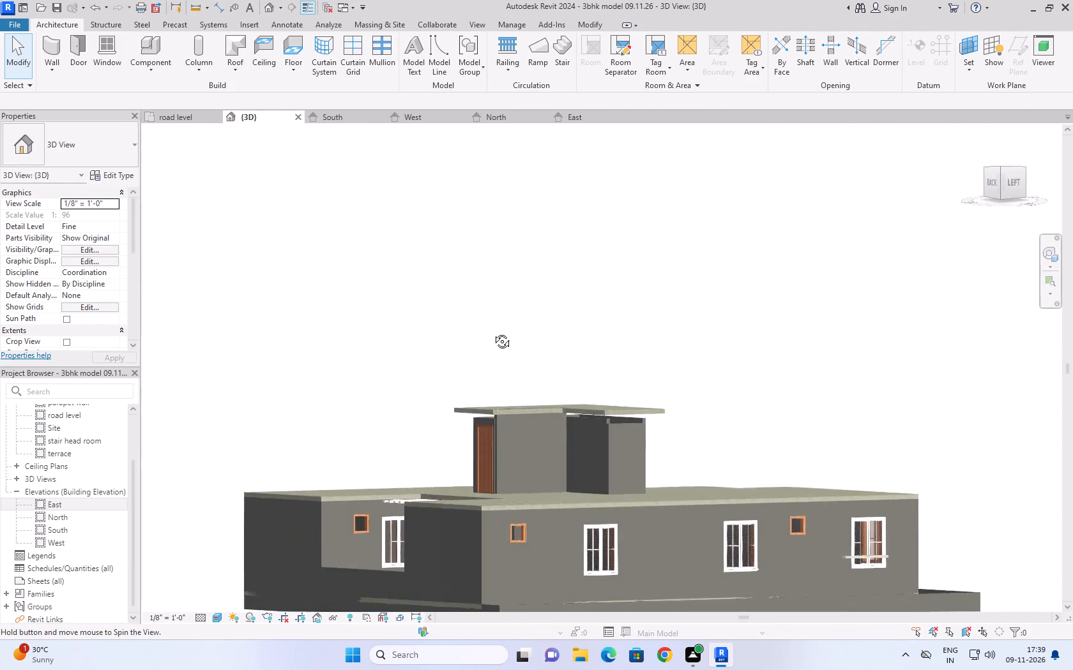
pyautogui.keyDown('shift'); pyautogui.moveTo(492, 332); pyautogui.dragTo(492, 307, button='middle'); pyautogui.keyUp('shift')
pyautogui.scroll(4, 492, 421)
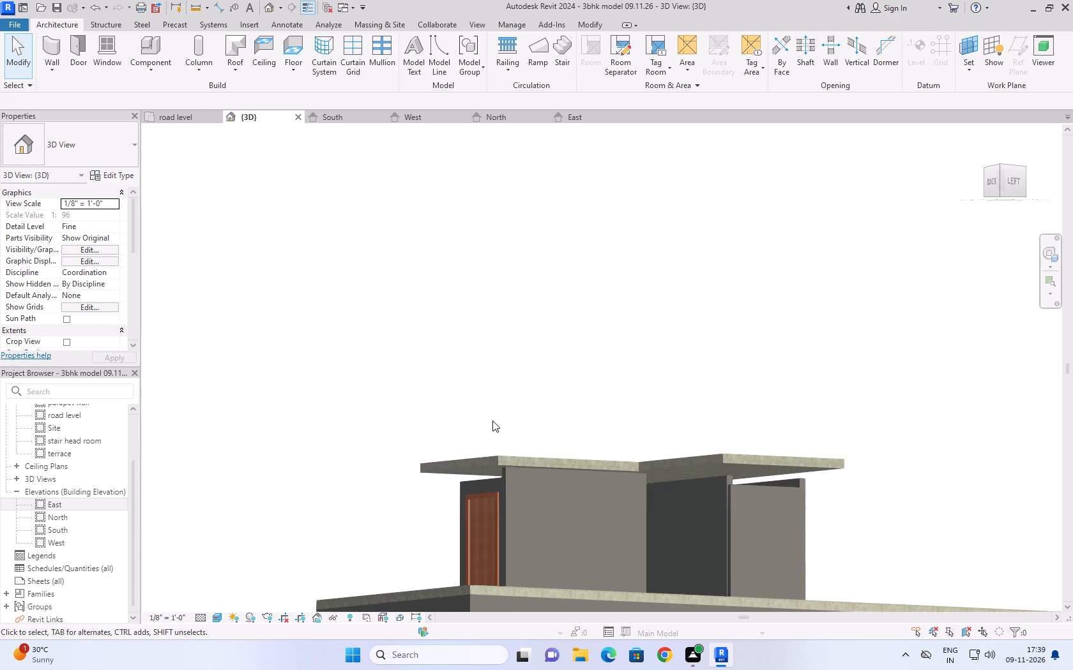
pyautogui.scroll(4, 492, 421)
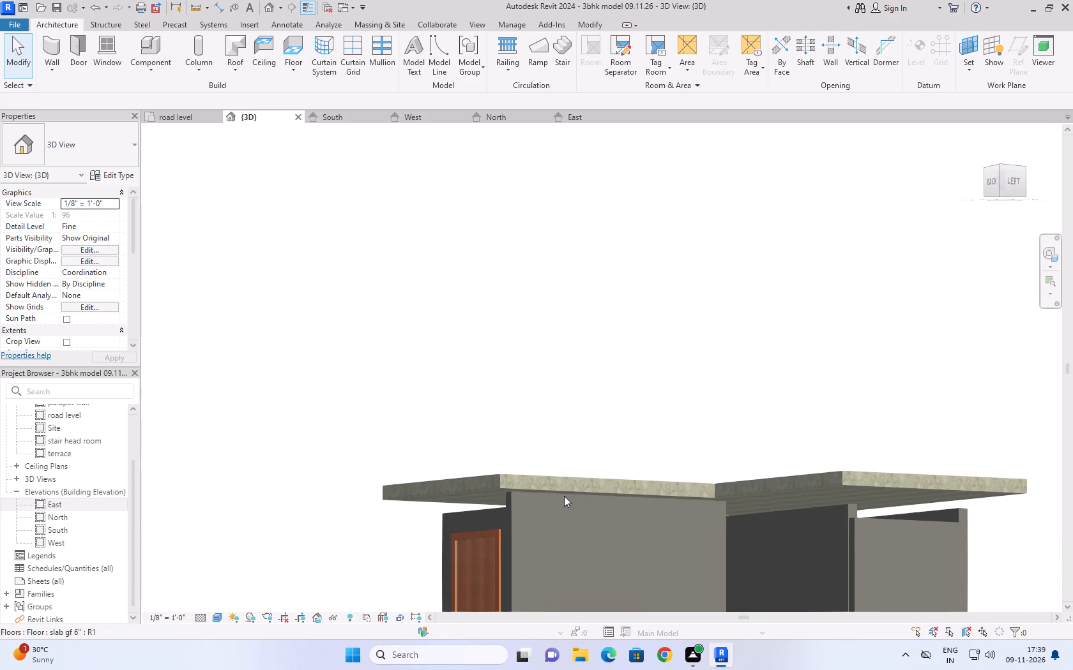
pyautogui.scroll(-6, 623, 377)
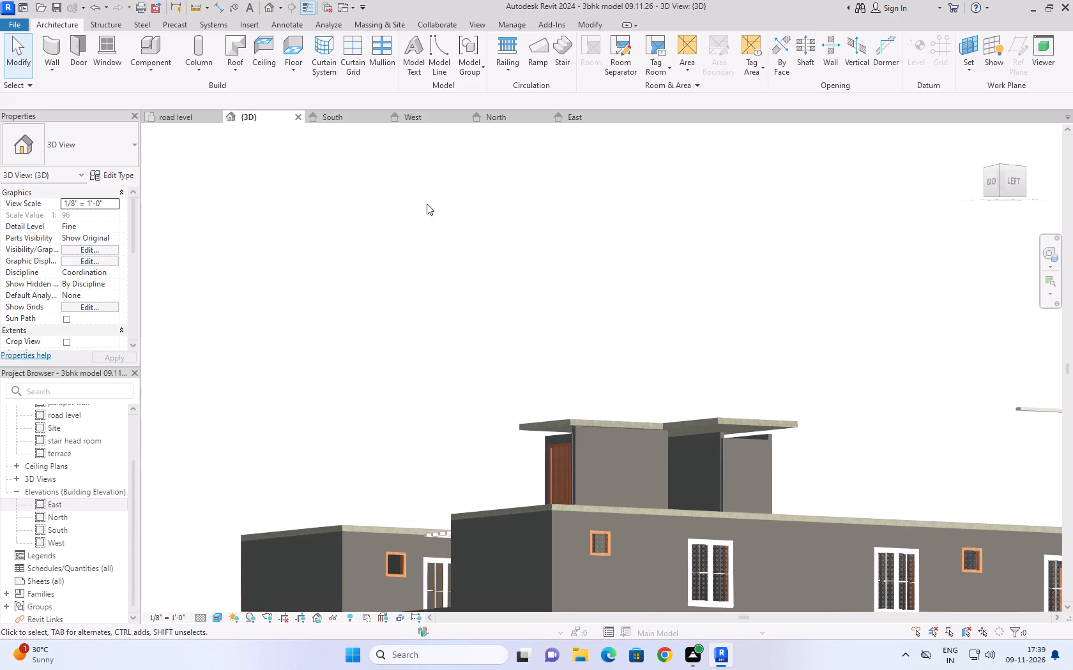
# Inspect the stair head room's roof slab and 4.5" wall in the South elevation, and check that wall in the road level plan.
pyautogui.click(363, 117)
pyautogui.click(557, 332)
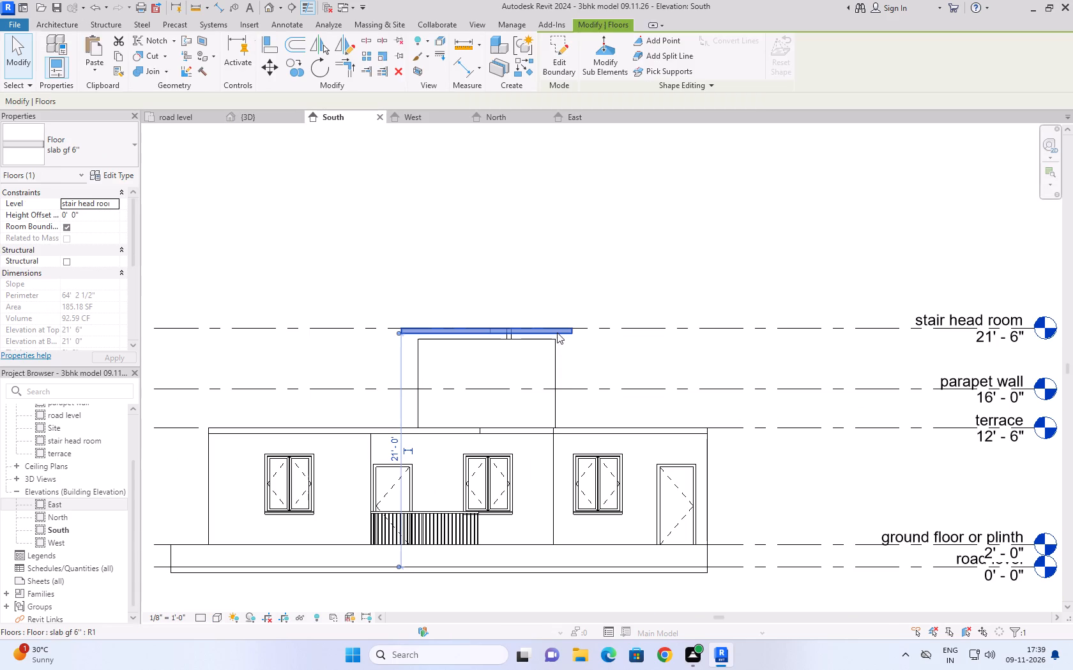
pyautogui.click(557, 204)
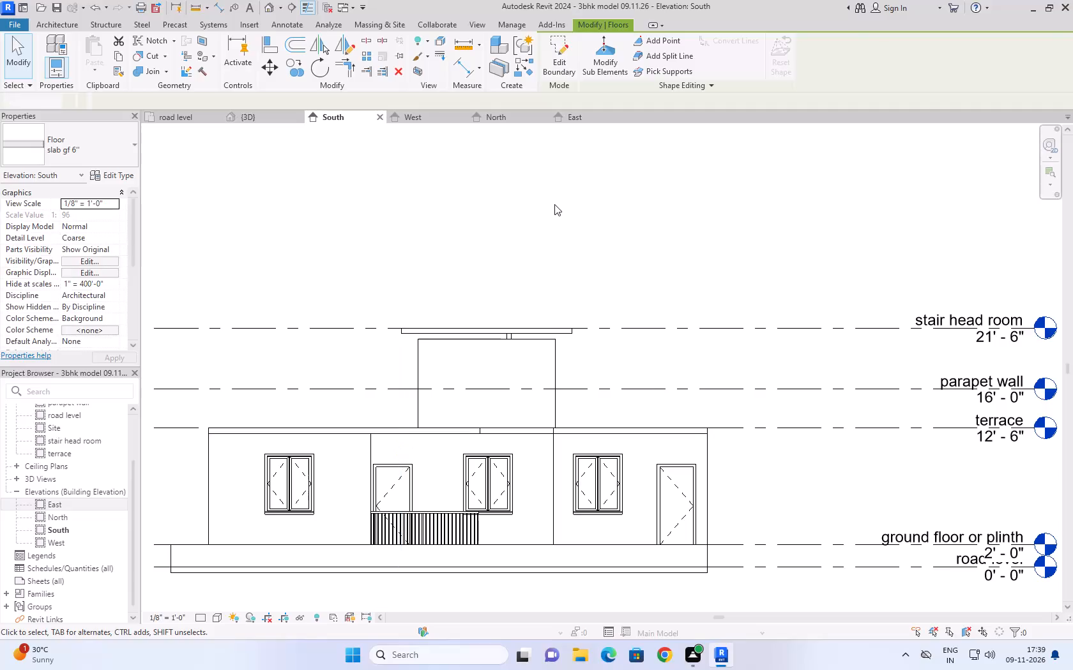
pyautogui.click(556, 349)
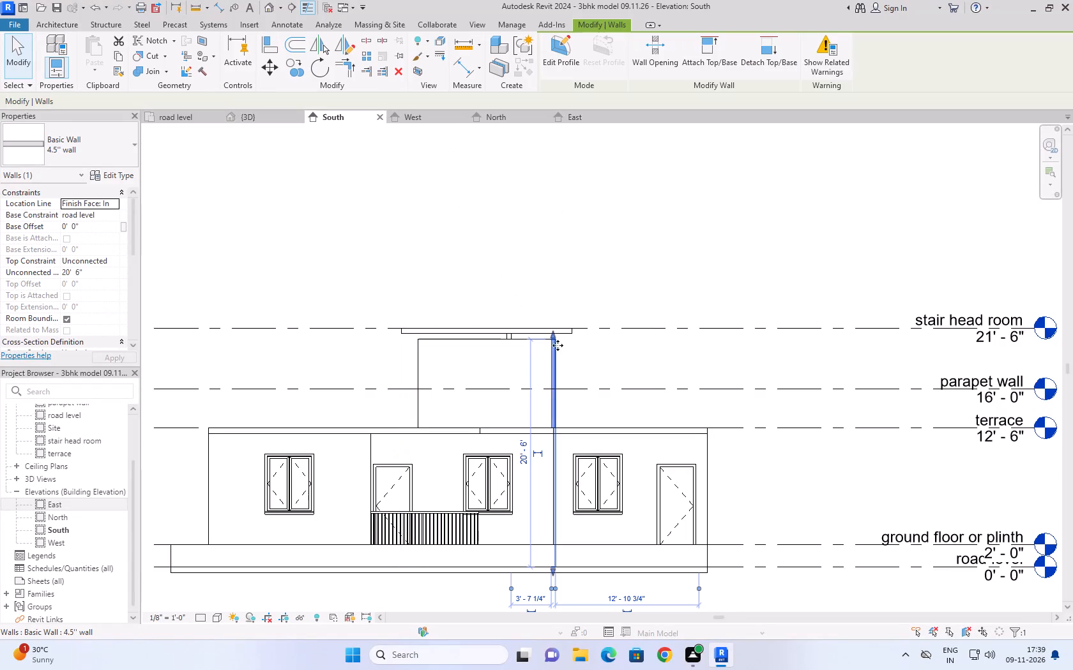
pyautogui.click(190, 117)
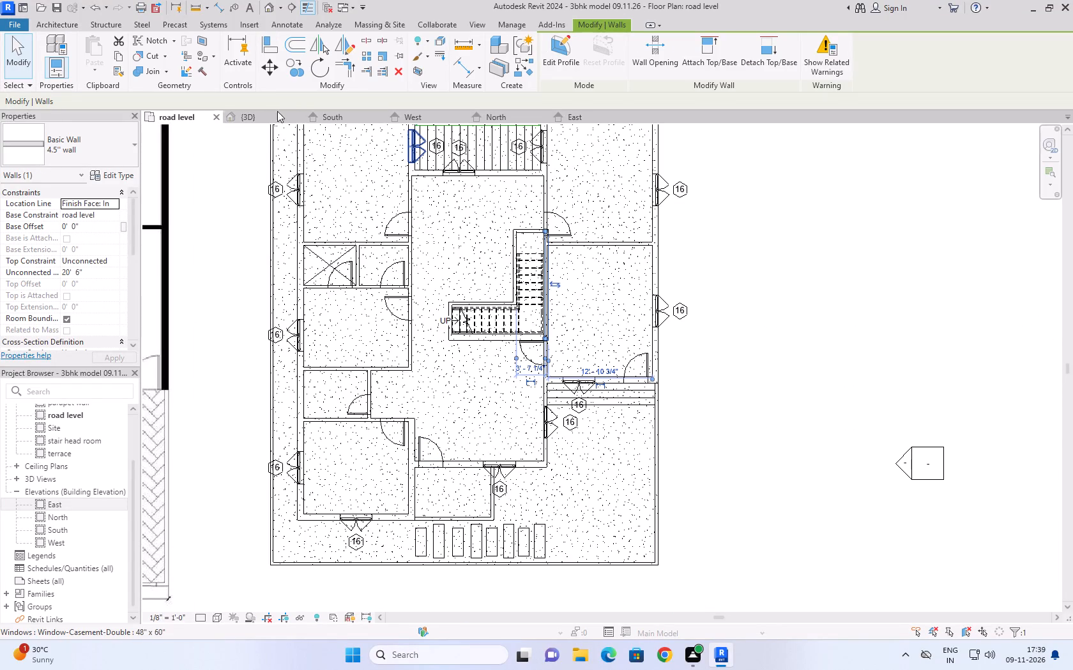
# Return the 3D view to its home orientation and examine the stair head room's roof slab and 4.5" door wall.
pyautogui.click(272, 113)
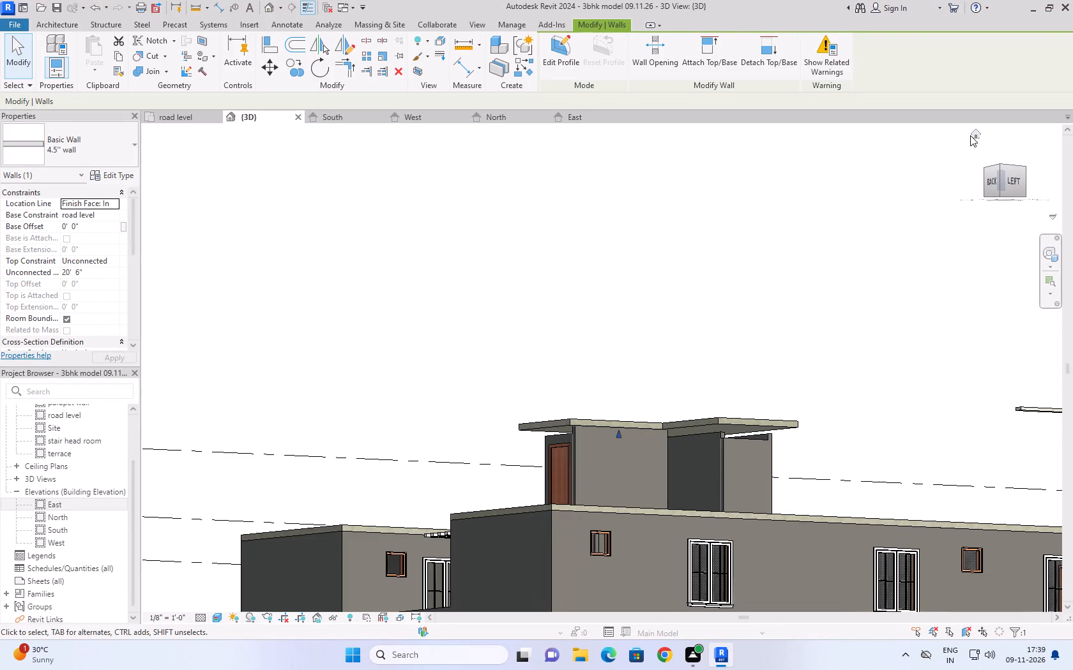
pyautogui.click(970, 135)
pyautogui.click(975, 131)
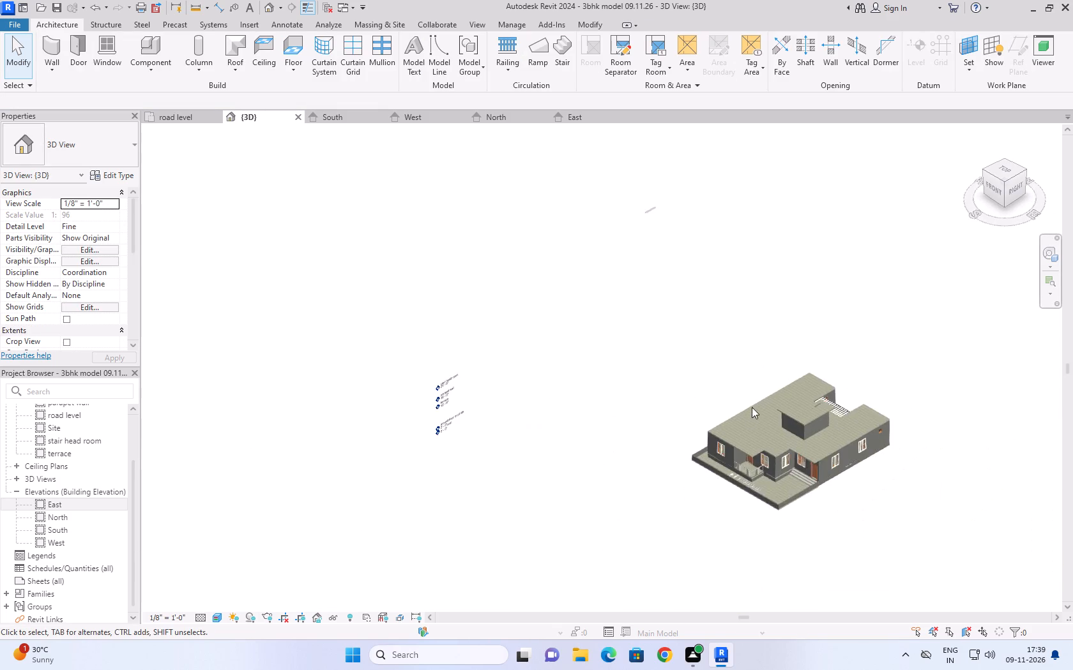
pyautogui.scroll(9, 806, 447)
pyautogui.click(743, 489)
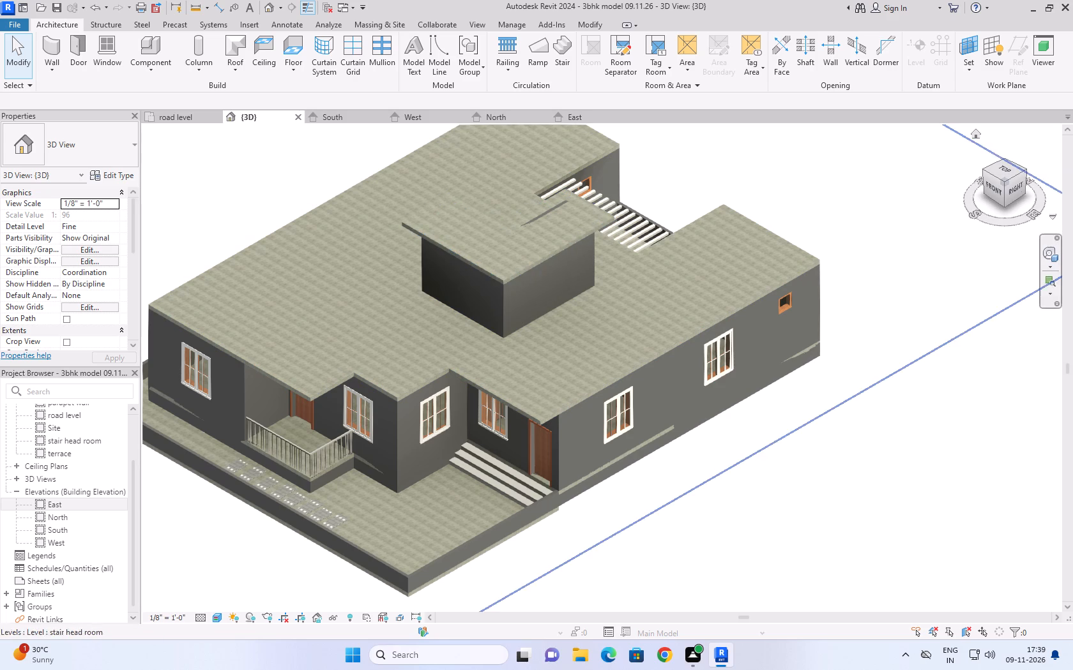
pyautogui.click(973, 133)
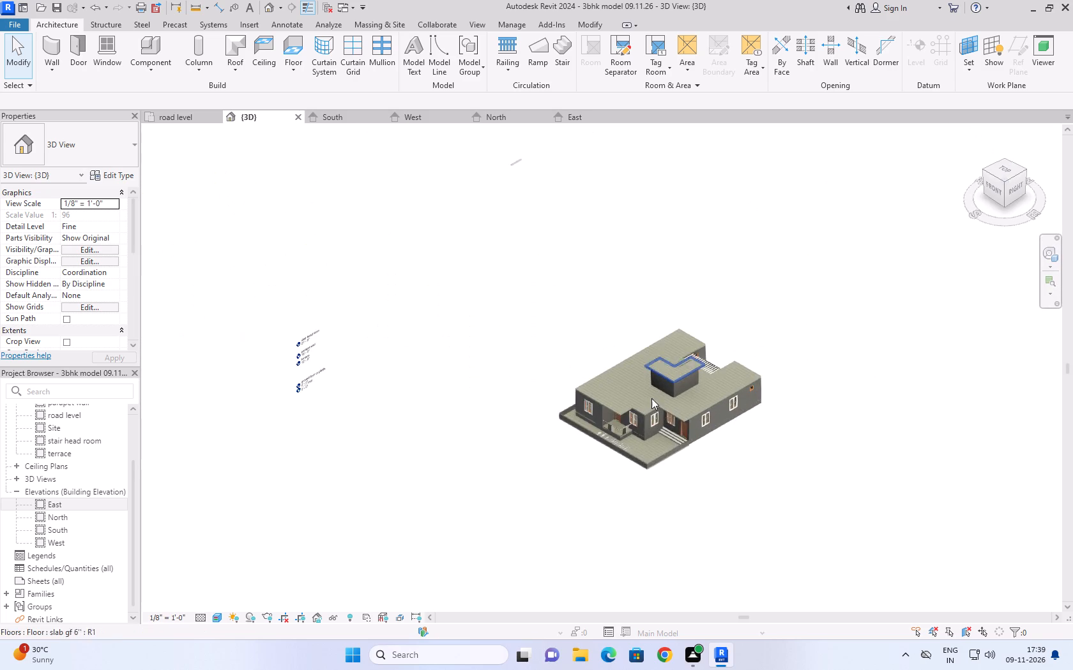
pyautogui.scroll(12, 724, 472)
pyautogui.moveTo(928, 488); pyautogui.dragTo(593, 643, button='middle')
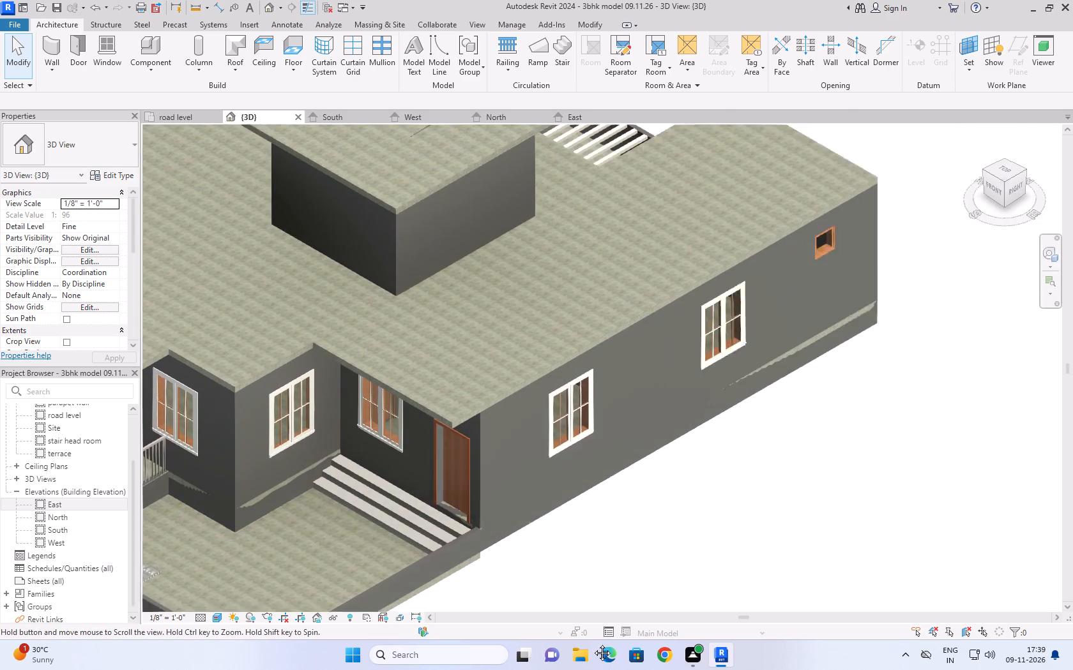
pyautogui.scroll(-3, 589, 646)
pyautogui.moveTo(593, 643); pyautogui.dragTo(586, 649, button='middle')
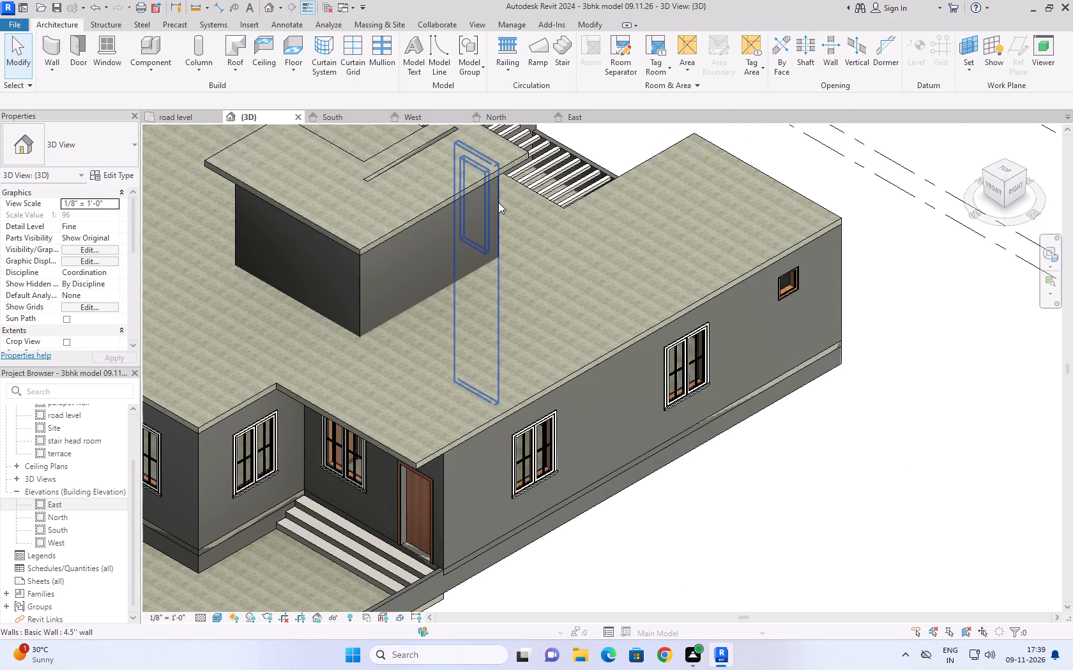
pyautogui.click(498, 202)
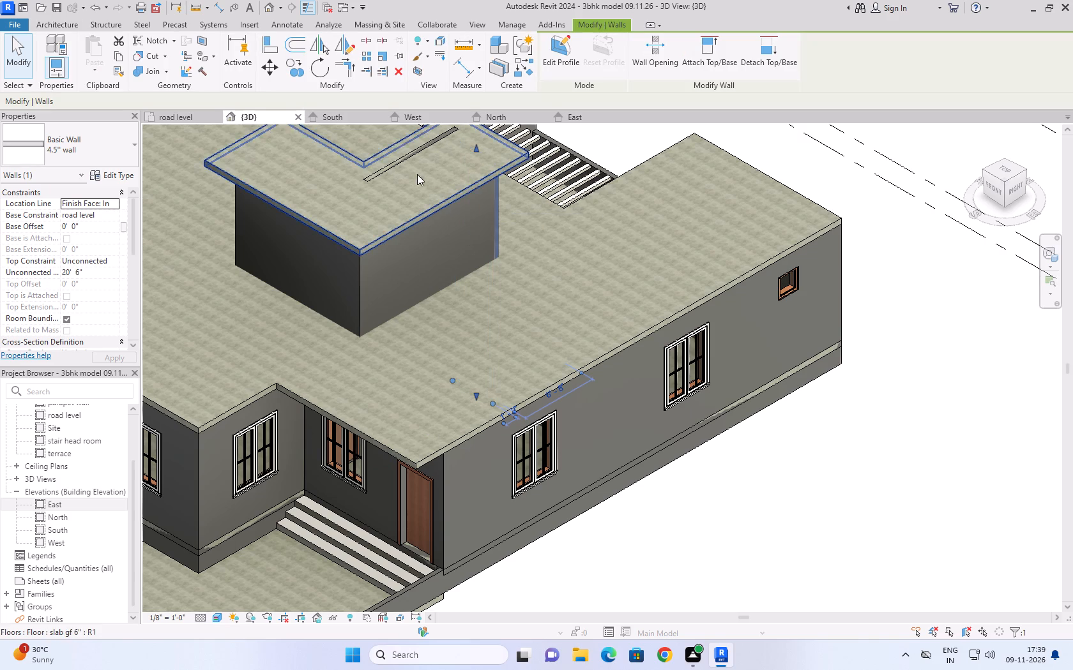
# Close the West, North, East and South elevation views, keeping the road level plan and the 3D view open.
pyautogui.click(432, 115)
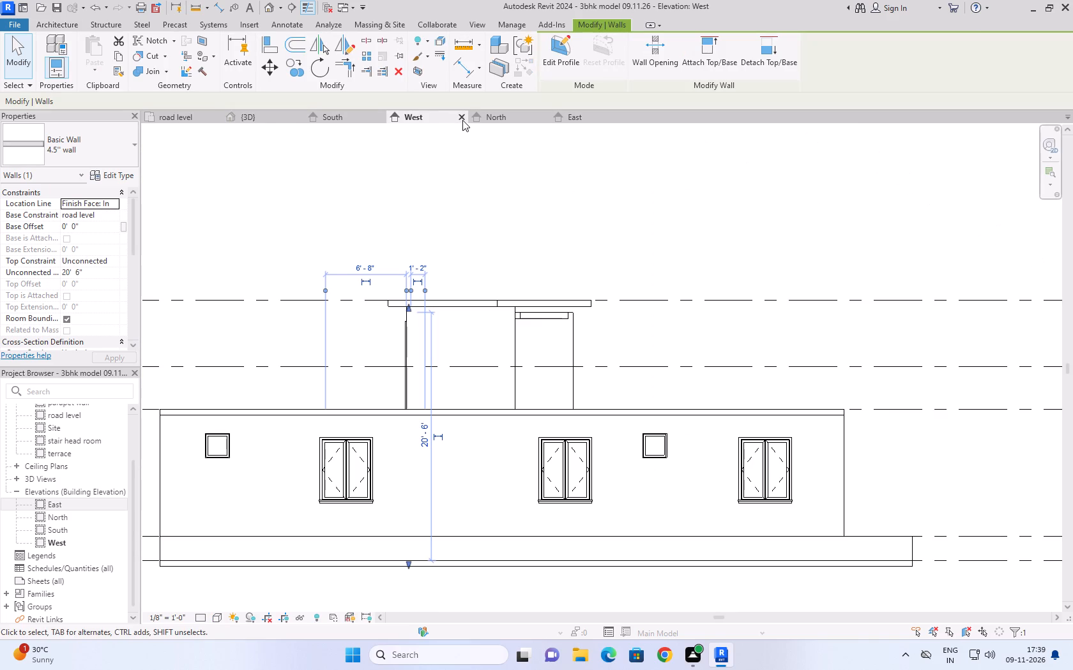
pyautogui.click(462, 120)
pyautogui.click(462, 121)
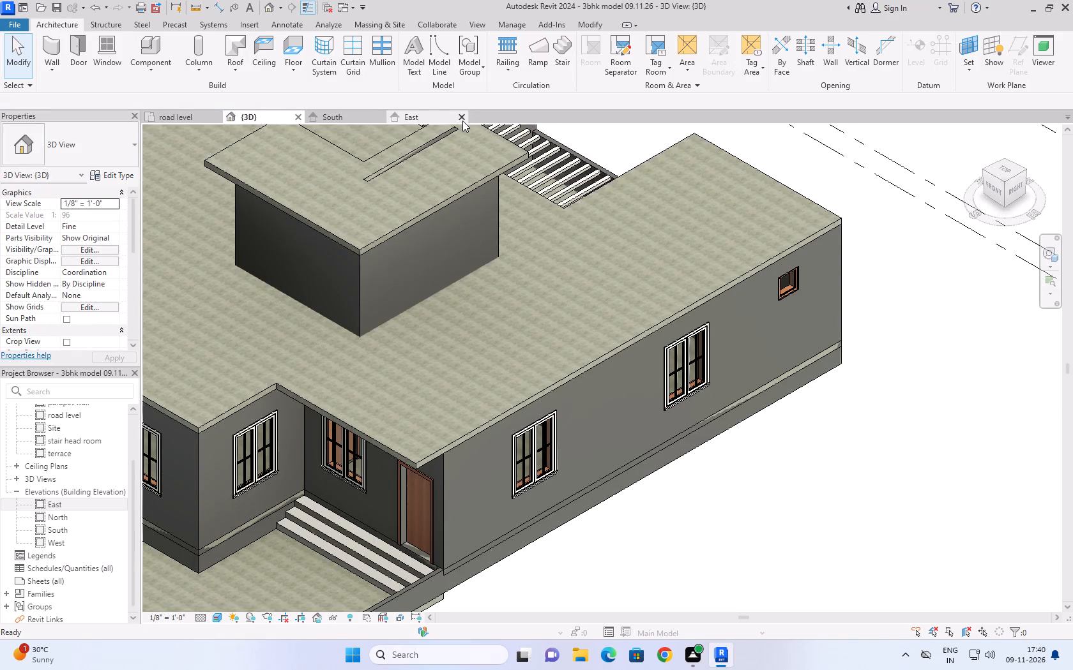
pyautogui.click(462, 121)
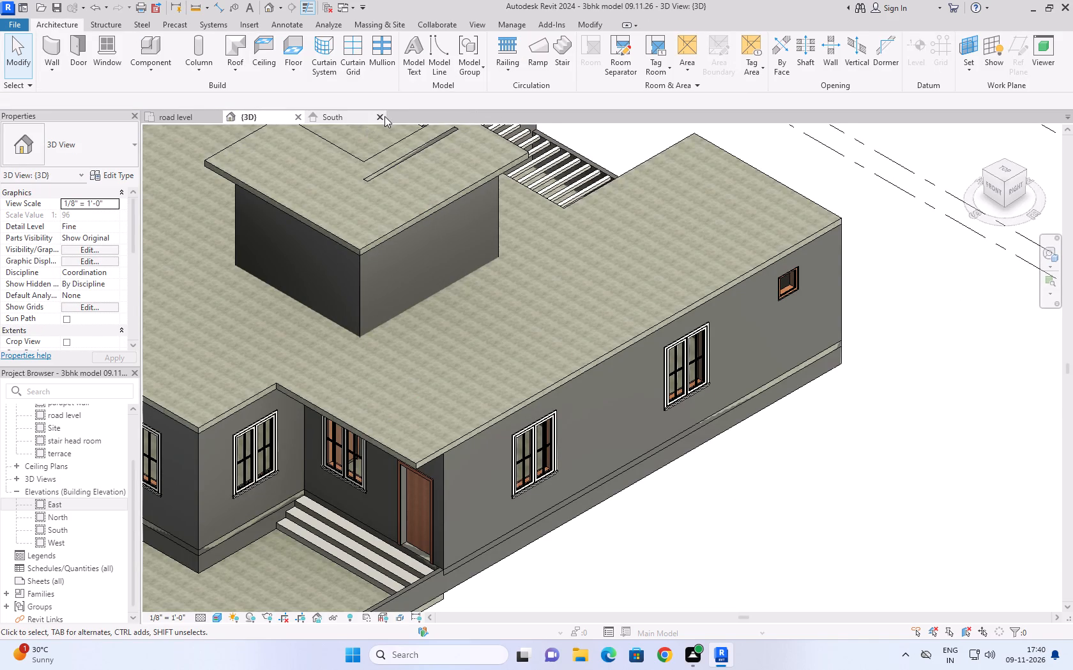
pyautogui.click(379, 115)
pyautogui.click(826, 516)
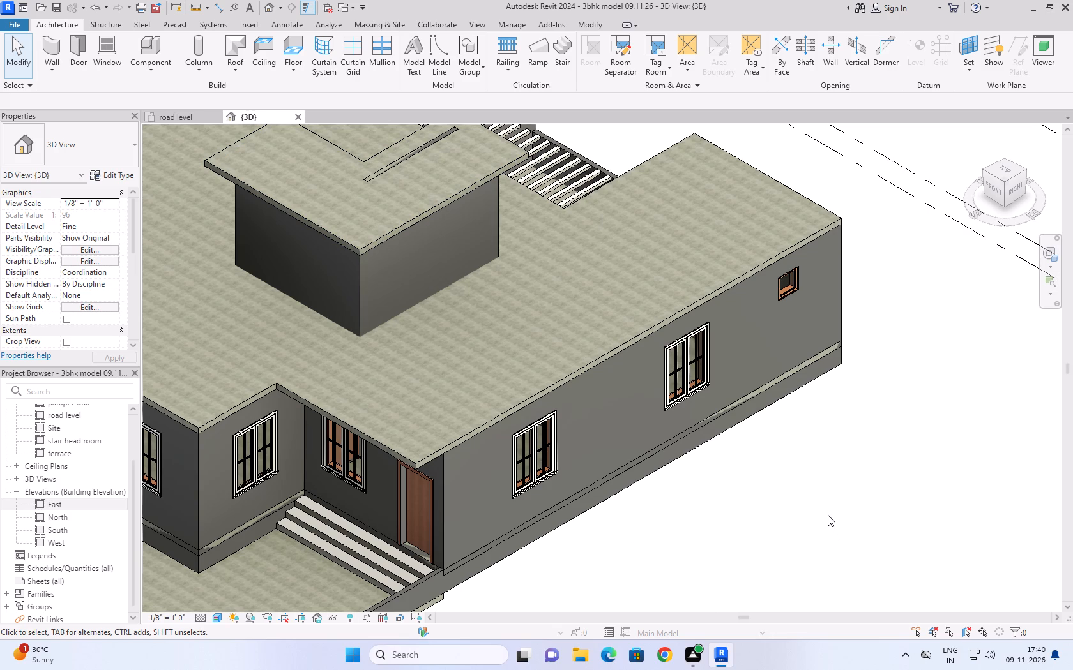